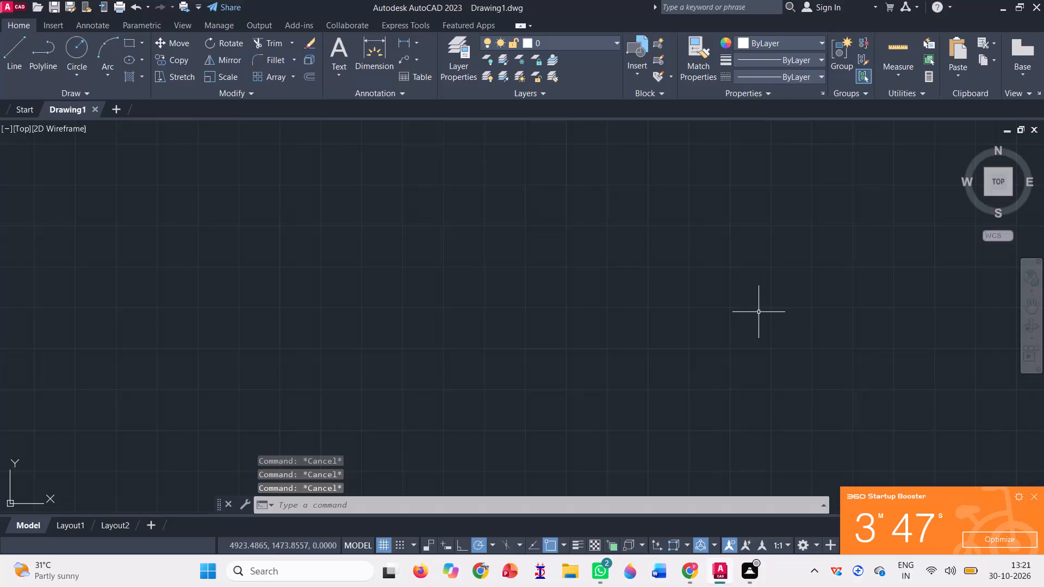
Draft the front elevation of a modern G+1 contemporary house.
Turn on command log file recording with LOGFILEON.
{"action": "key", "text": "Escape"}
{"action": "key", "text": "Escape"}
{"action": "key", "text": "Escape"}
{"action": "type", "text": "log"}
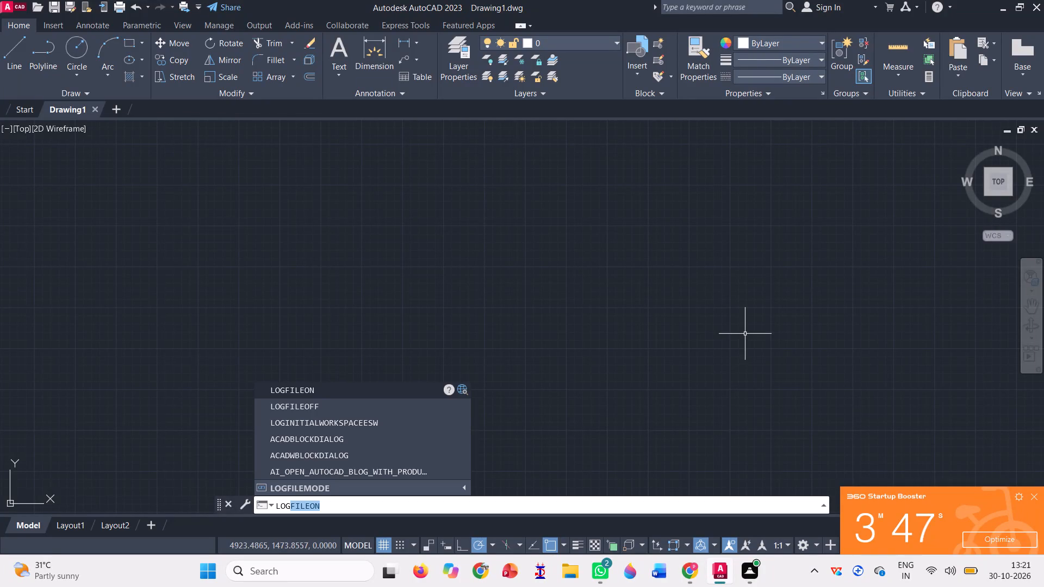
{"action": "key", "text": "Return"}
Configure the drawing units to Engineering length, precision 0'-0.0", with the insertion scale in feet.
{"action": "type", "text": "un"}
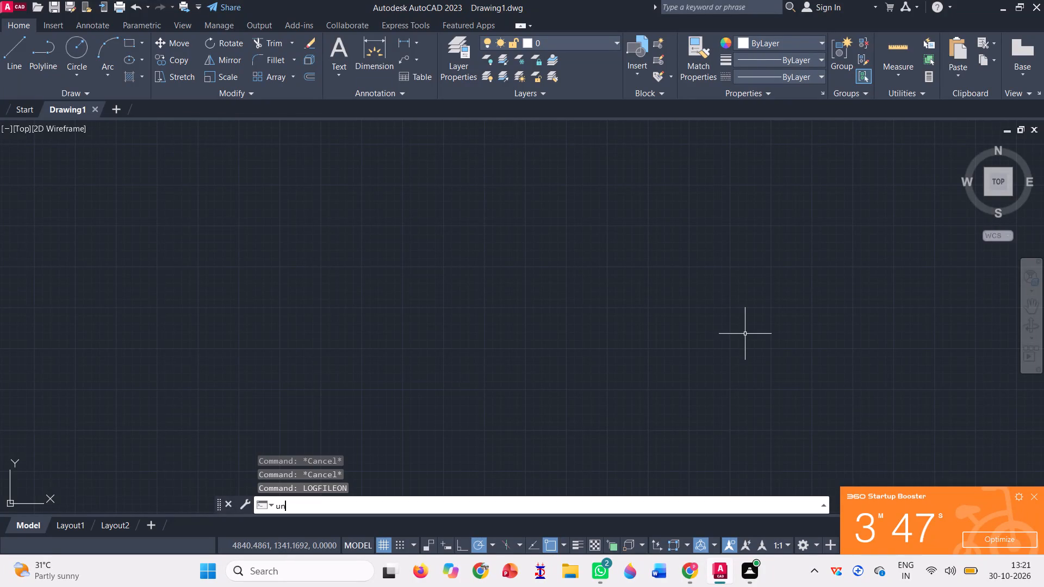
{"action": "key", "text": "Return"}
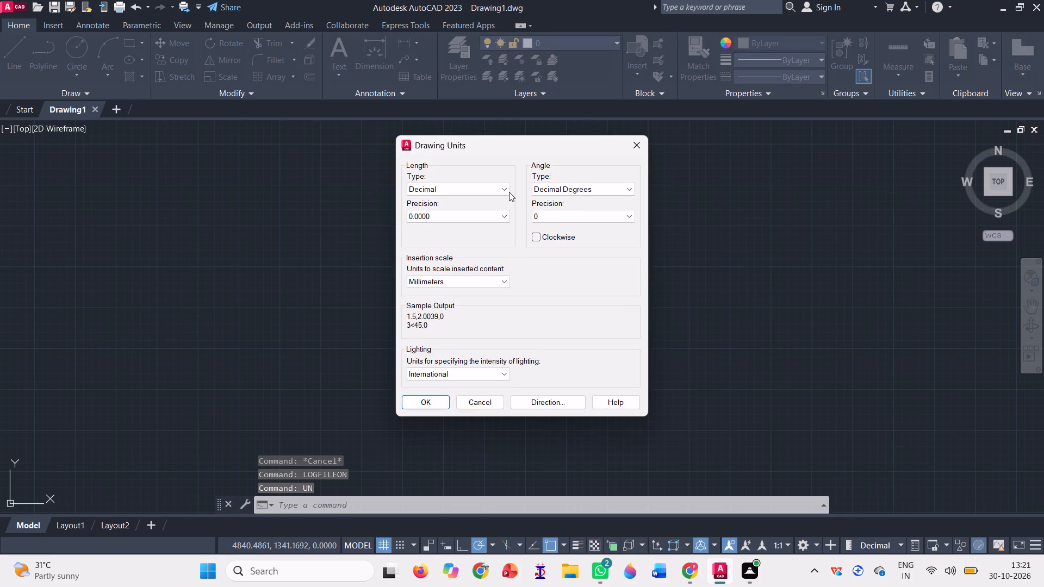
{"action": "left_click", "coordinate": [498, 190]}
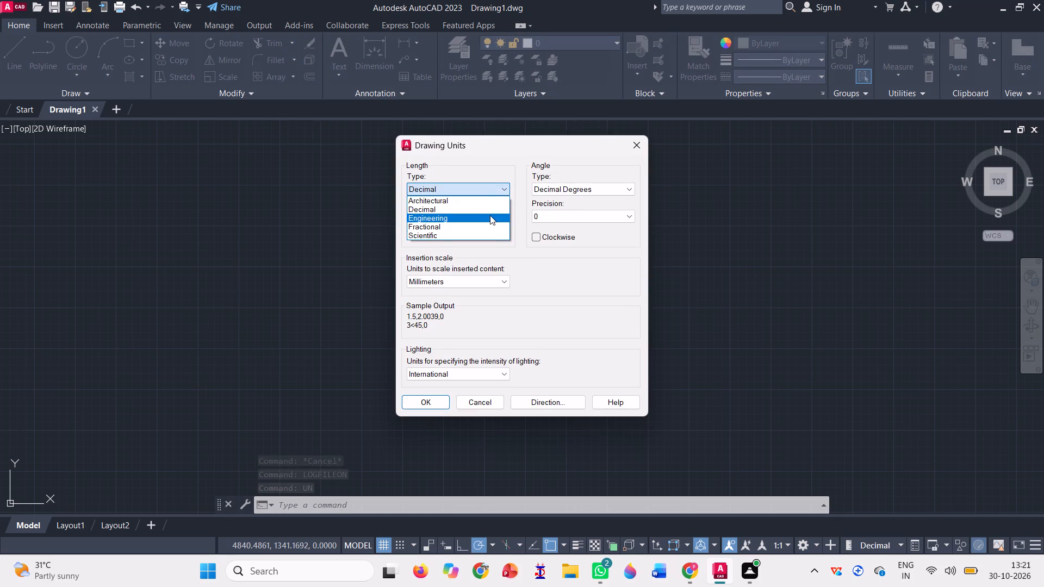
{"action": "left_click", "coordinate": [490, 215]}
{"action": "left_click", "coordinate": [490, 215]}
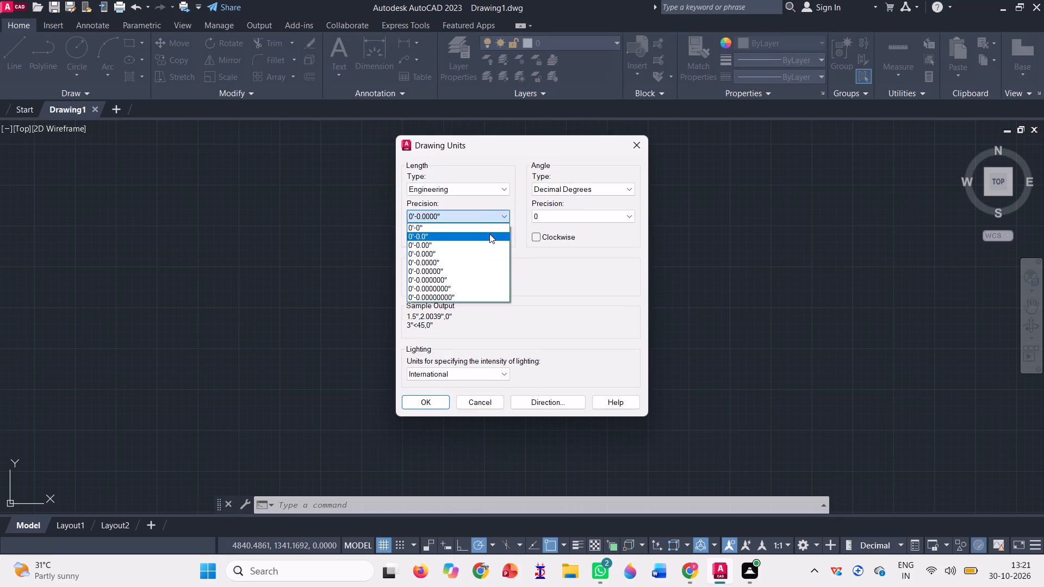
{"action": "left_click", "coordinate": [489, 233]}
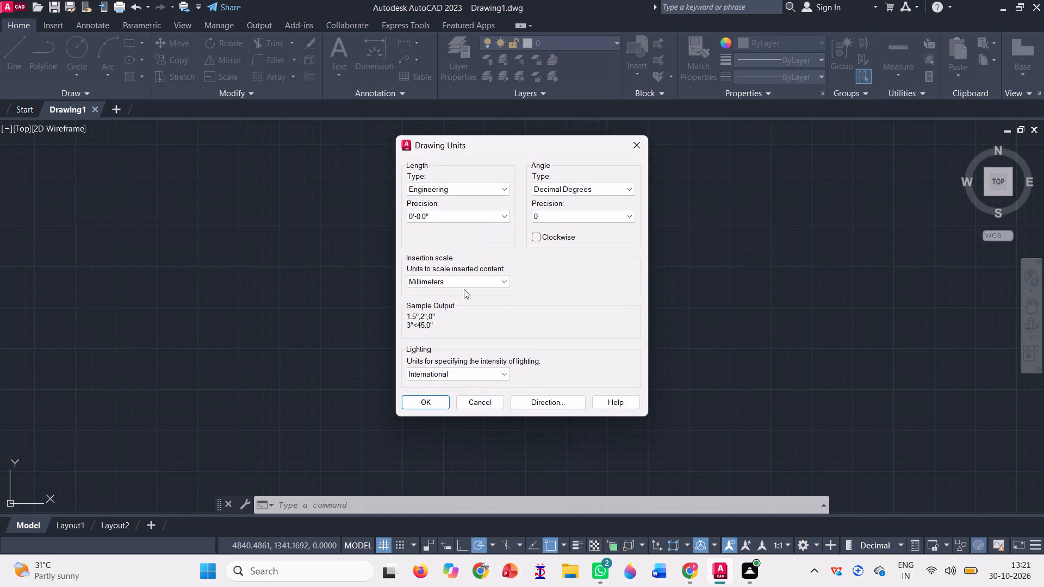
{"action": "left_click", "coordinate": [464, 286]}
{"action": "left_click", "coordinate": [452, 309]}
{"action": "left_click", "coordinate": [431, 401]}
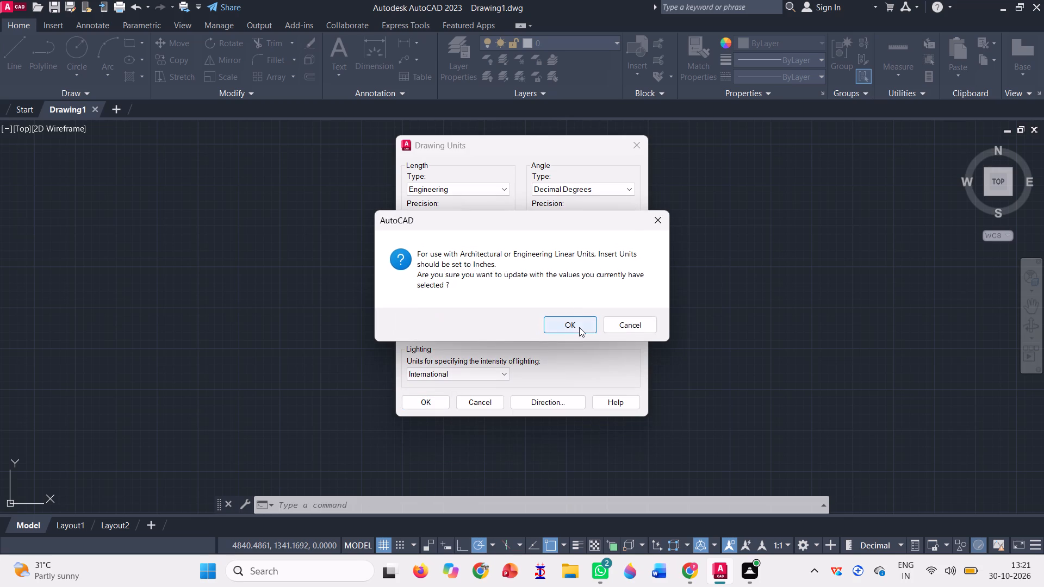
{"action": "left_click", "coordinate": [579, 326]}
Modify the Standard dimension style to Engineering units with 0'-0.0" precision and make it the current style.
{"action": "type", "text": "dims"}
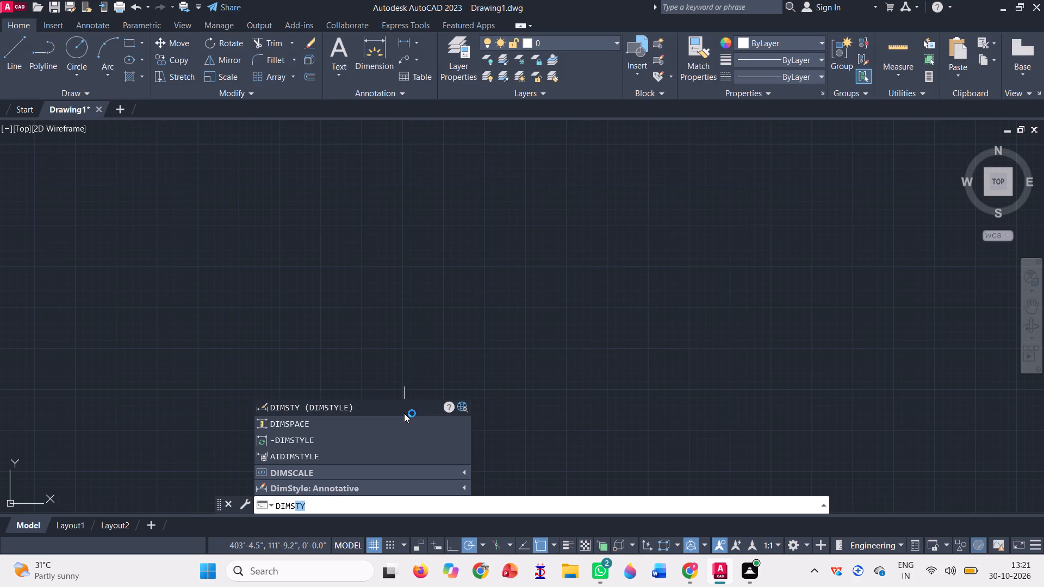
{"action": "key", "text": "Return"}
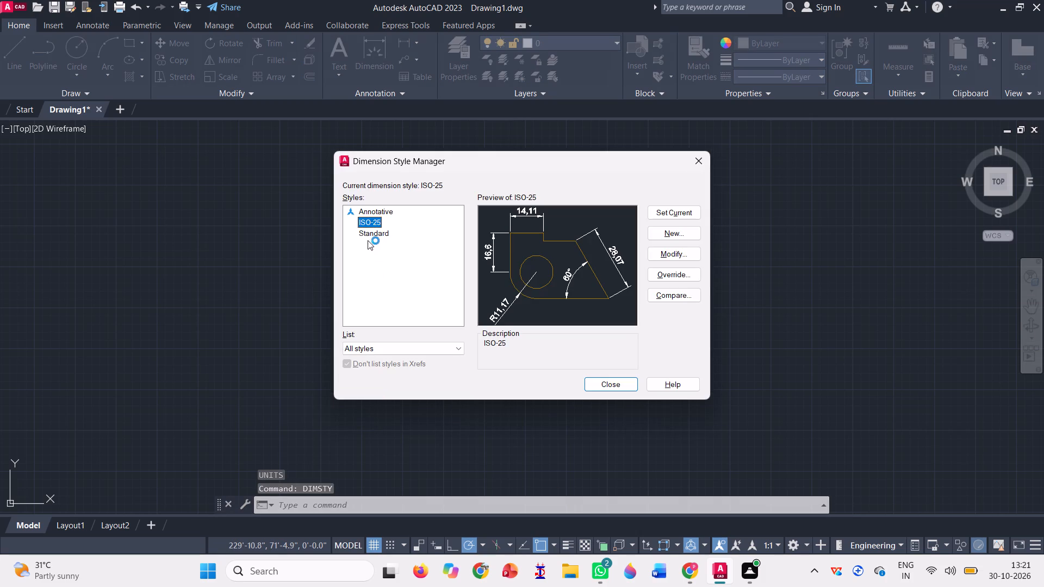
{"action": "left_click", "coordinate": [357, 232]}
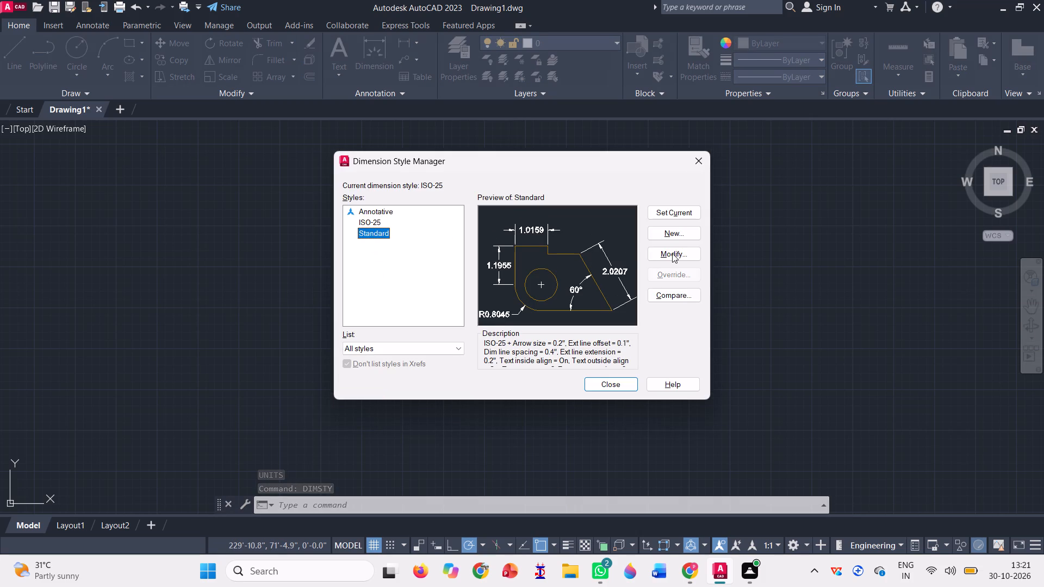
{"action": "left_click", "coordinate": [678, 253]}
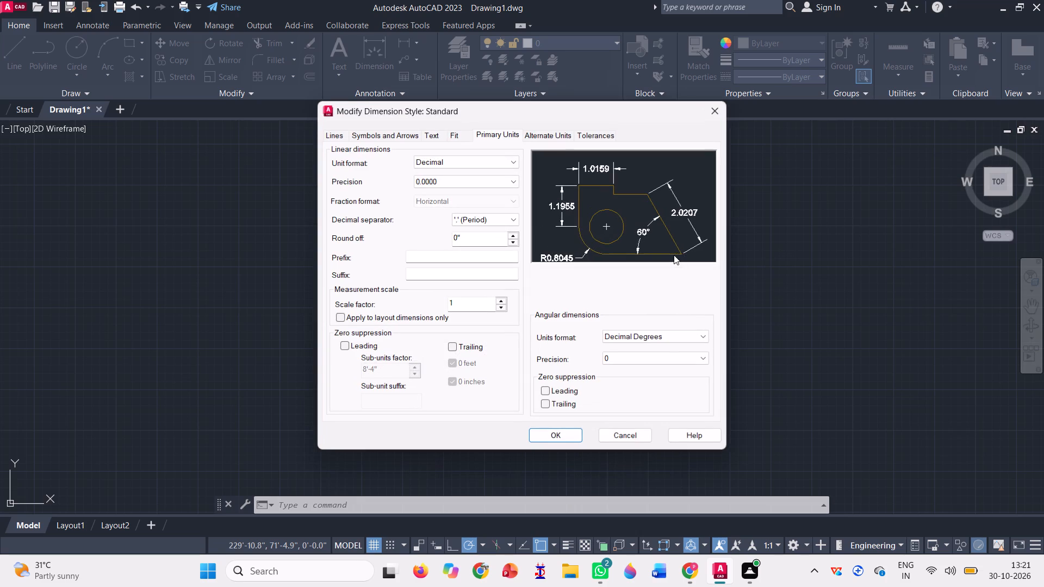
{"action": "left_click", "coordinate": [511, 159]}
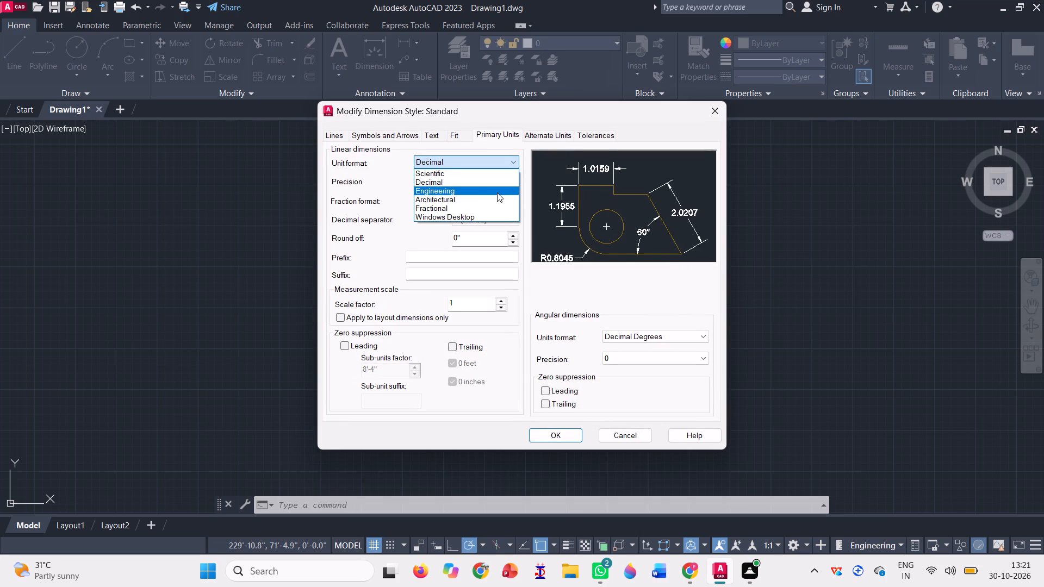
{"action": "left_click", "coordinate": [497, 192]}
{"action": "left_click", "coordinate": [482, 183]}
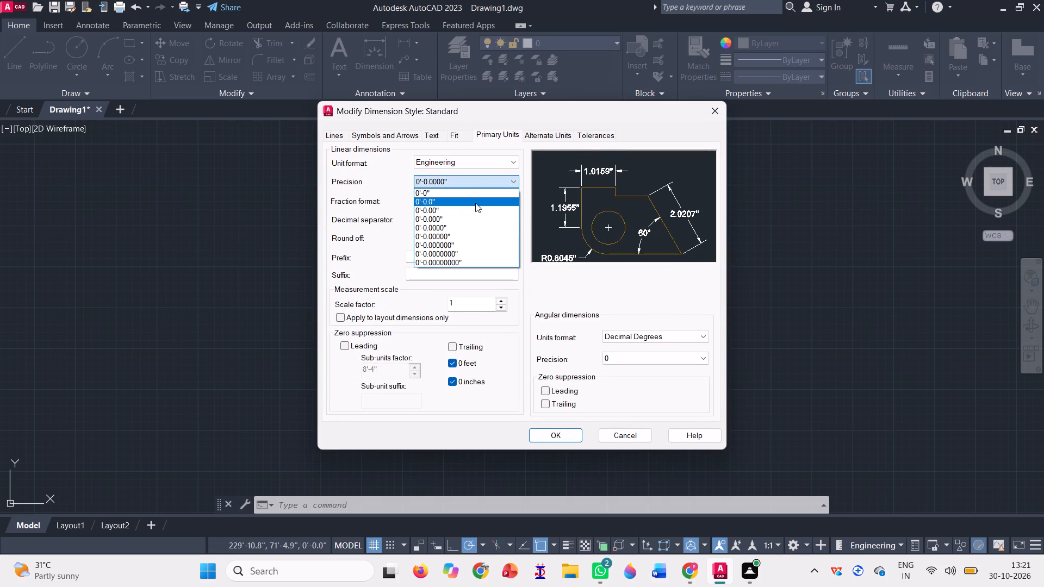
{"action": "left_click", "coordinate": [475, 203]}
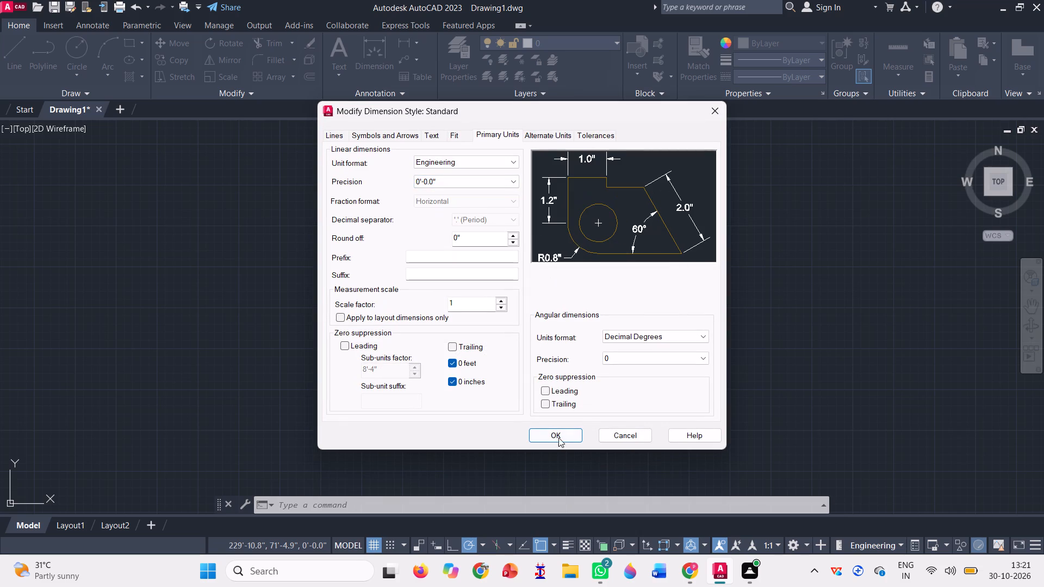
{"action": "left_click", "coordinate": [558, 436]}
{"action": "left_click", "coordinate": [678, 208]}
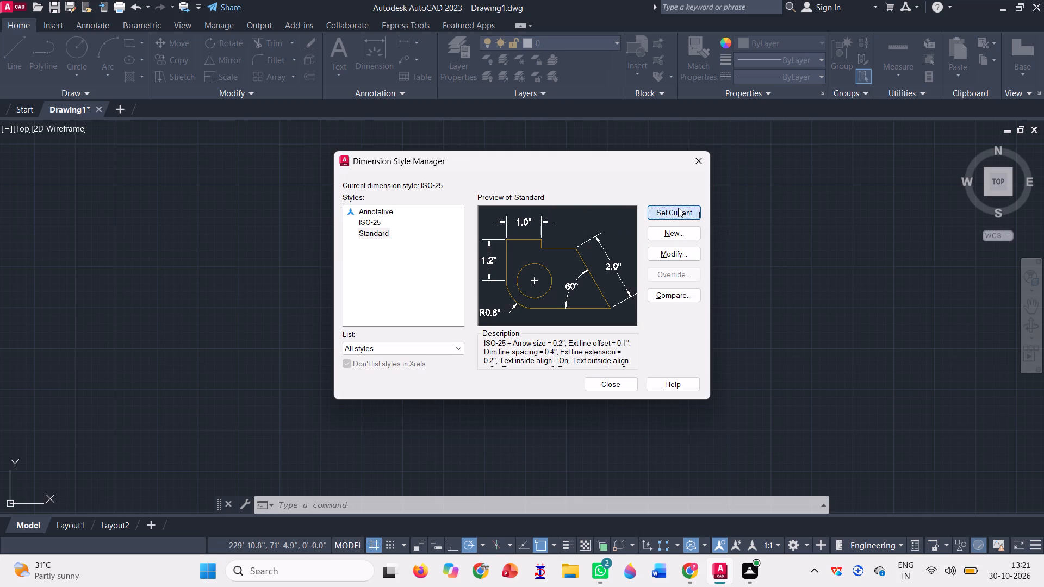
{"action": "left_click", "coordinate": [678, 215]}
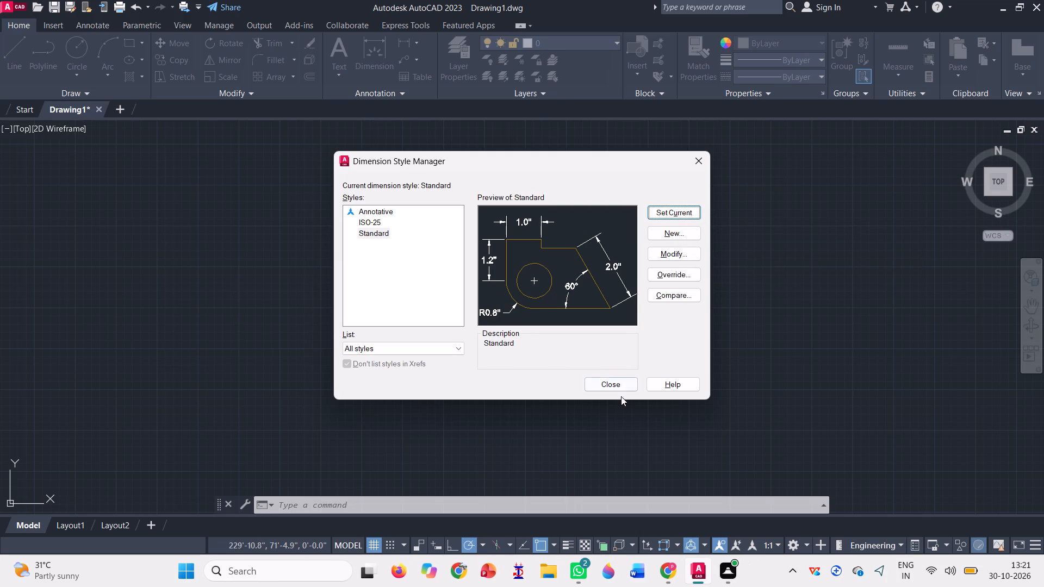
{"action": "left_click", "coordinate": [619, 386]}
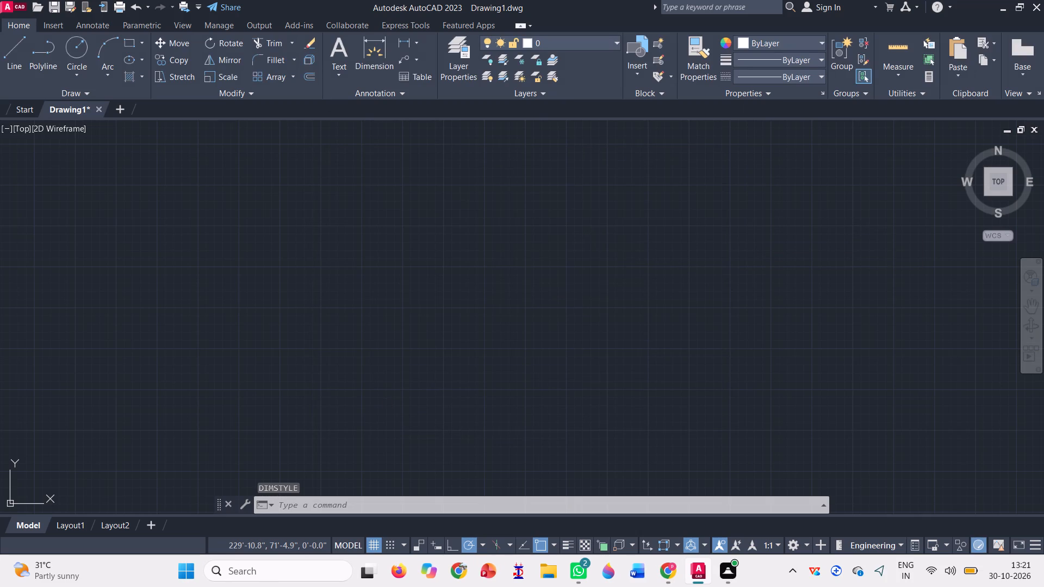
With Ortho on, draw a 50' horizontal base line and continue it with a vertical line about 91' up from its right end.
{"action": "key", "text": "l"}
{"action": "key", "text": "Return"}
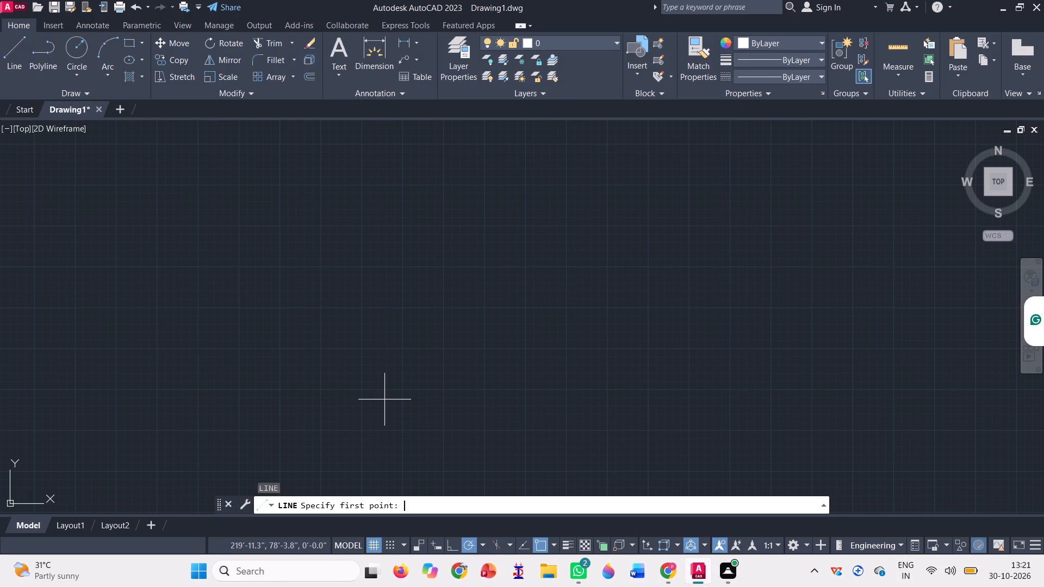
{"action": "key", "text": "F8"}
{"action": "left_click", "coordinate": [384, 398]}
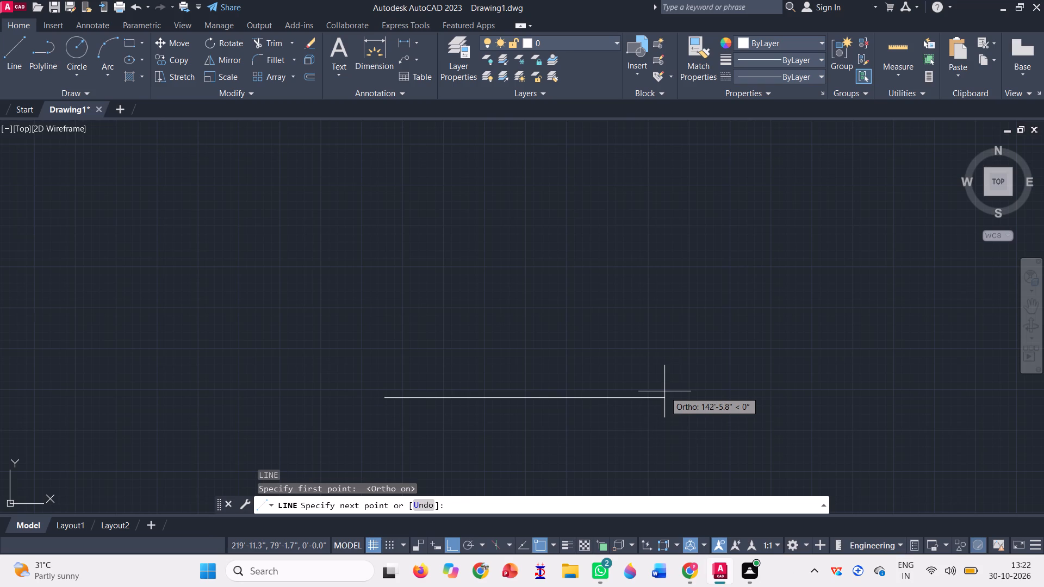
{"action": "type", "text": "50'"}
{"action": "key", "text": "Return"}
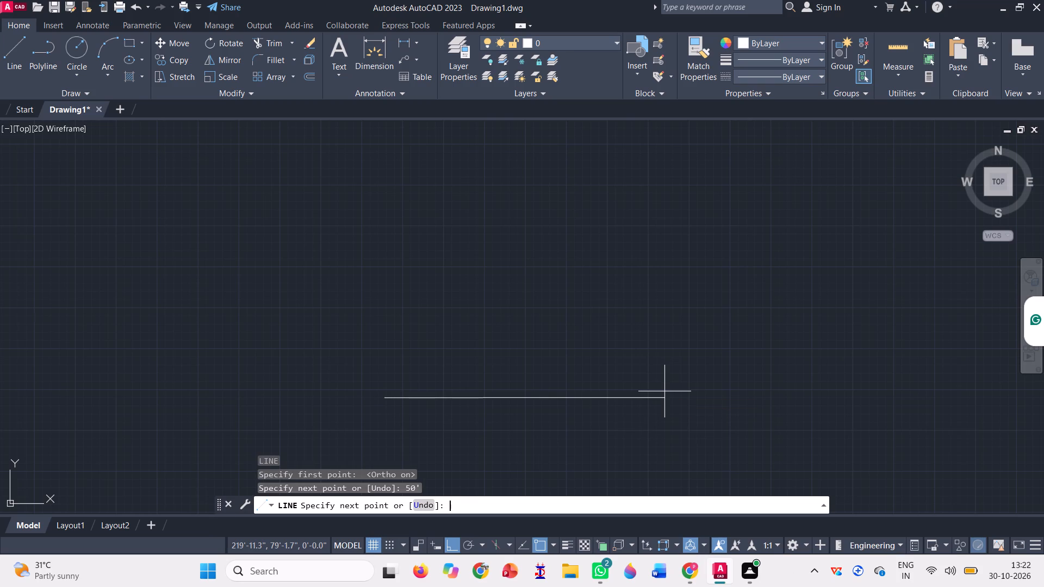
{"action": "left_click", "coordinate": [523, 219]}
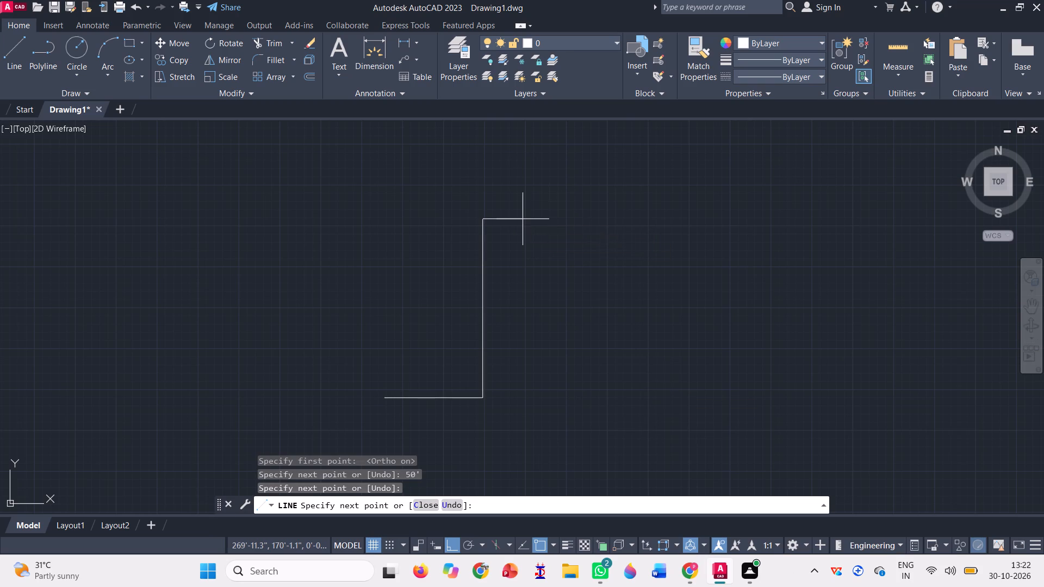
{"action": "key", "text": "space"}
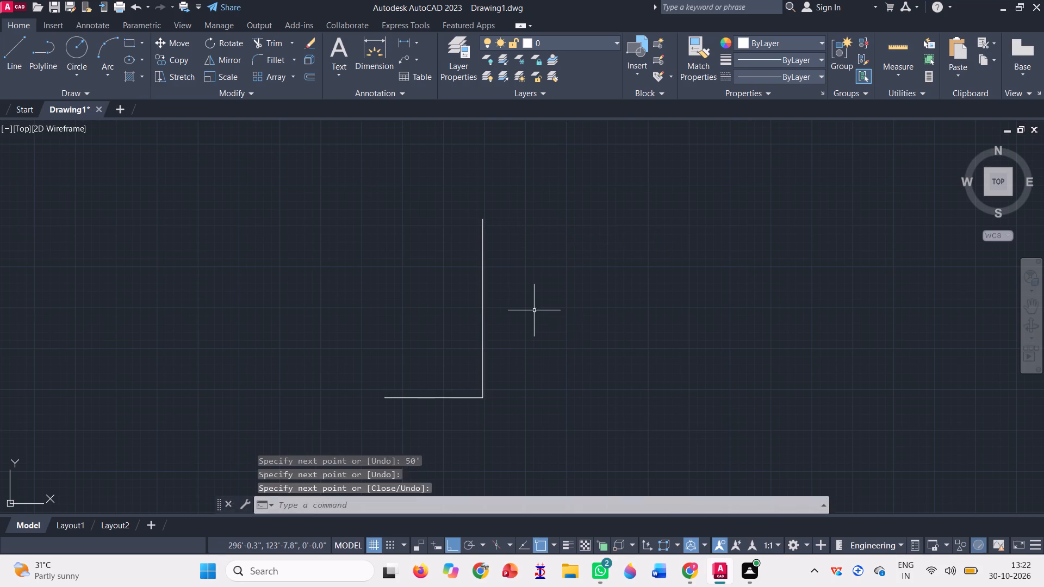
Draw a vertical line about 87' up from the left end of the base line.
{"action": "key", "text": "l"}
{"action": "key", "text": "Return"}
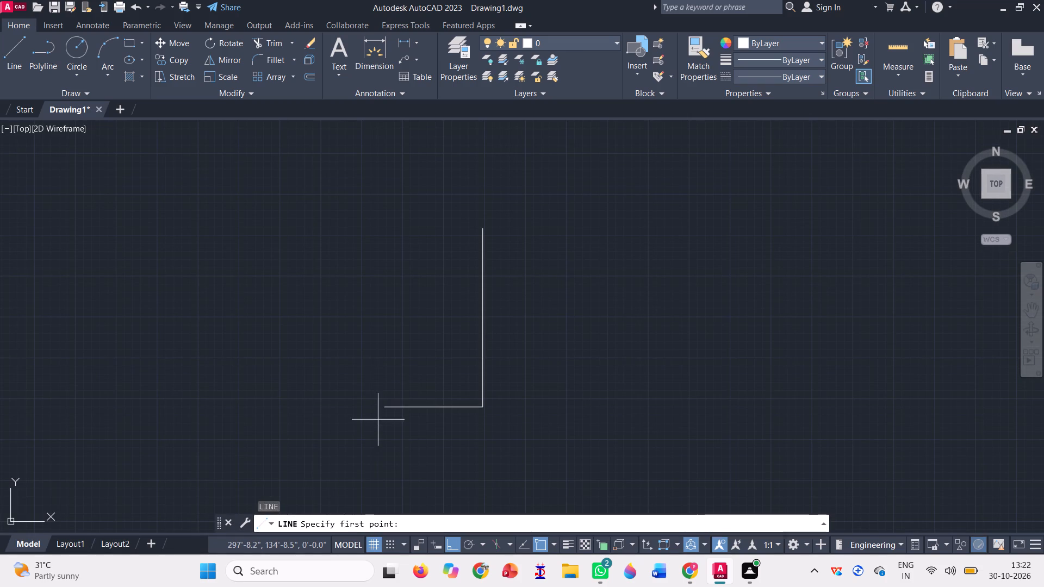
{"action": "left_click", "coordinate": [384, 407]}
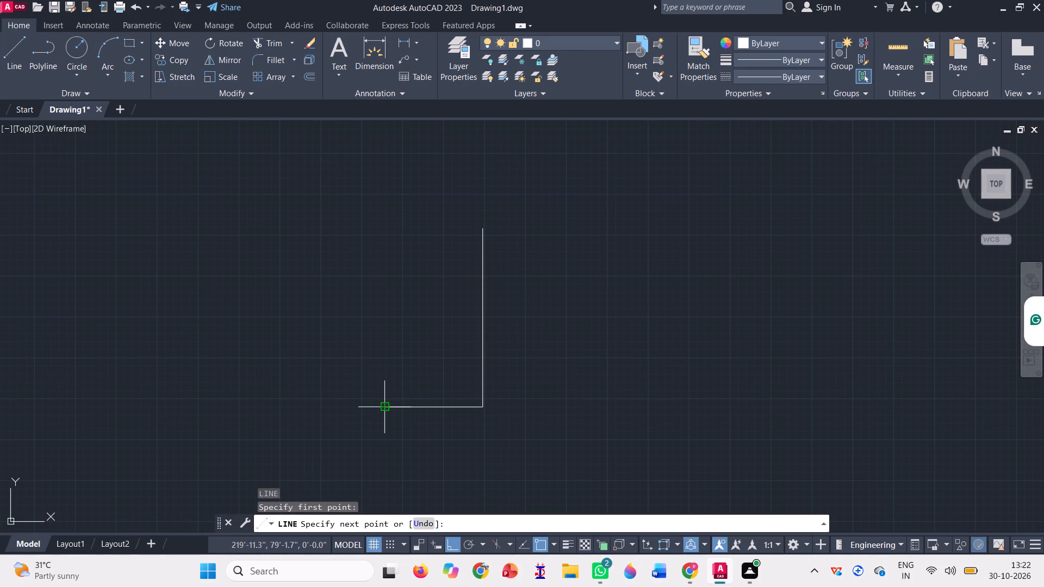
{"action": "left_click", "coordinate": [384, 235]}
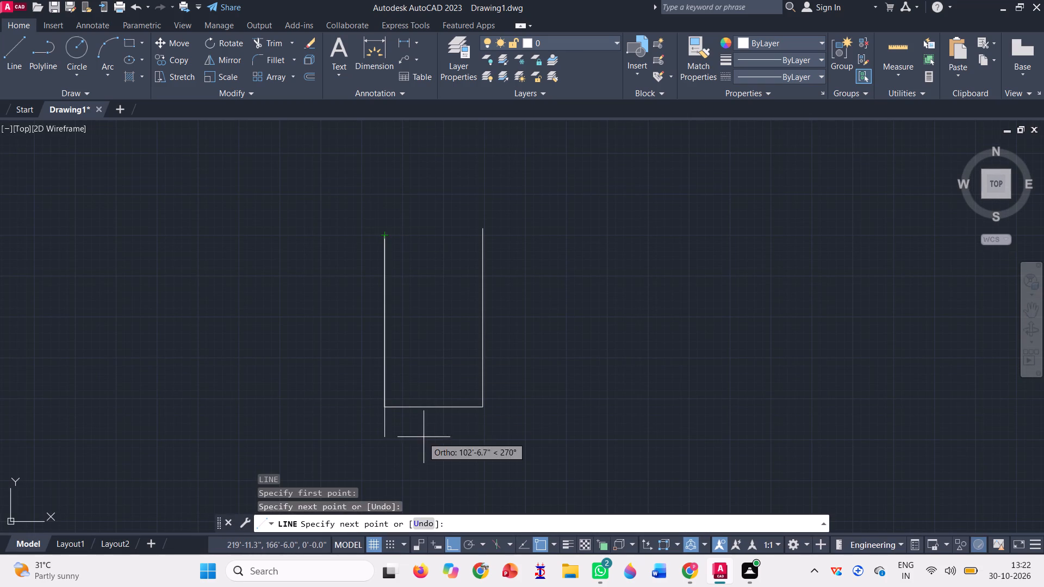
{"action": "key", "text": "space"}
Draw a line 10' up from the outline's lower-left corner and across to the right vertical line.
{"action": "scroll", "coordinate": [383, 393], "scroll_direction": "up", "scroll_amount": 1}
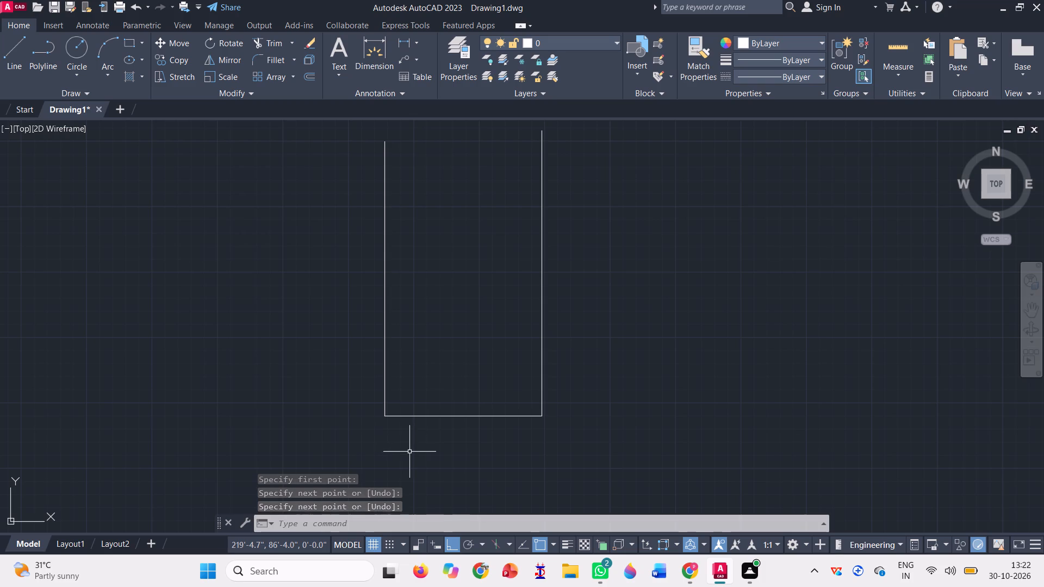
{"action": "scroll", "coordinate": [413, 388], "scroll_direction": "up", "scroll_amount": 1}
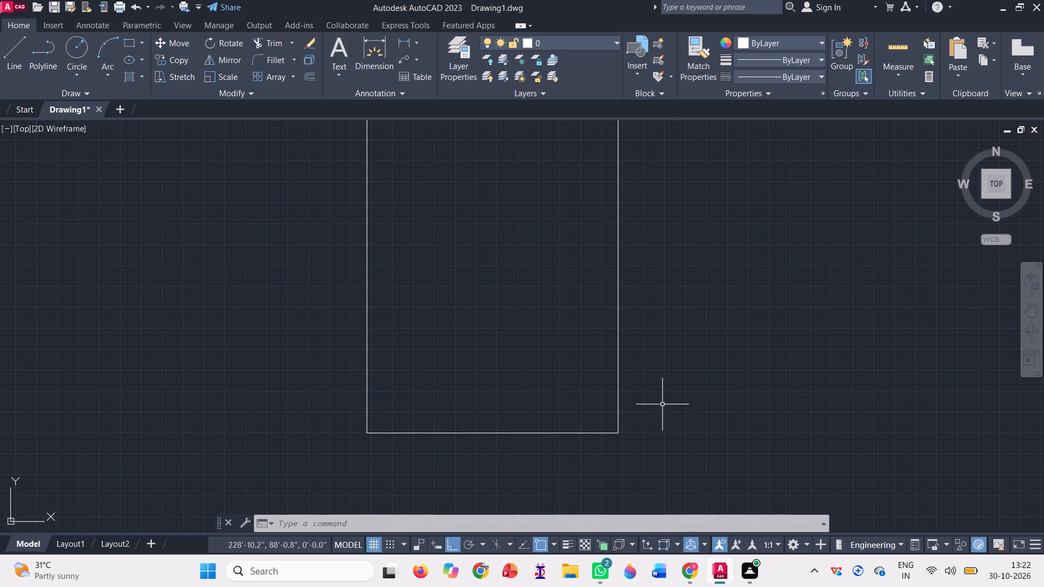
{"action": "left_click", "coordinate": [130, 41]}
{"action": "key", "text": "Escape"}
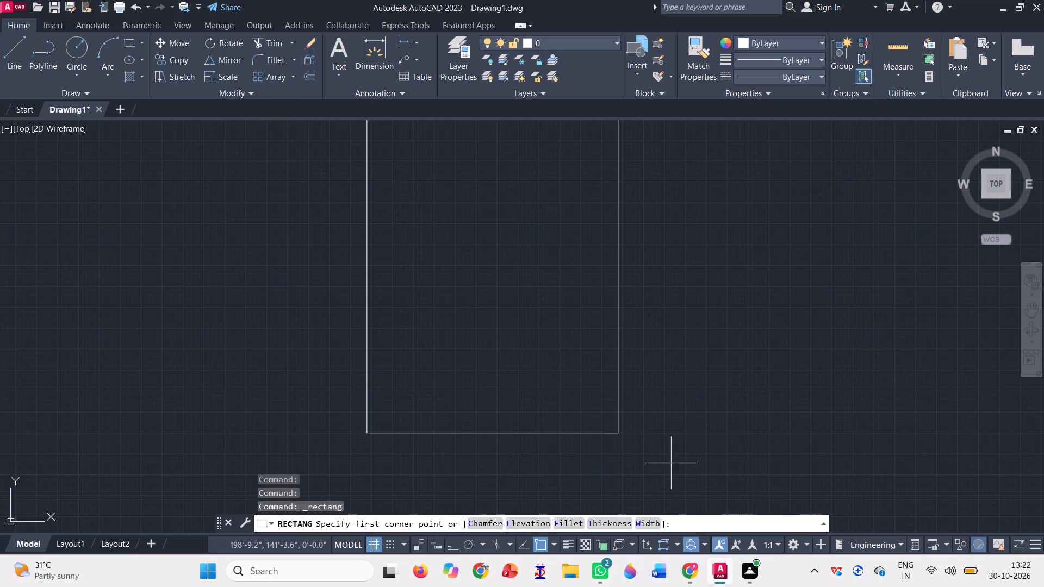
{"action": "key", "text": "l"}
{"action": "key", "text": "Return"}
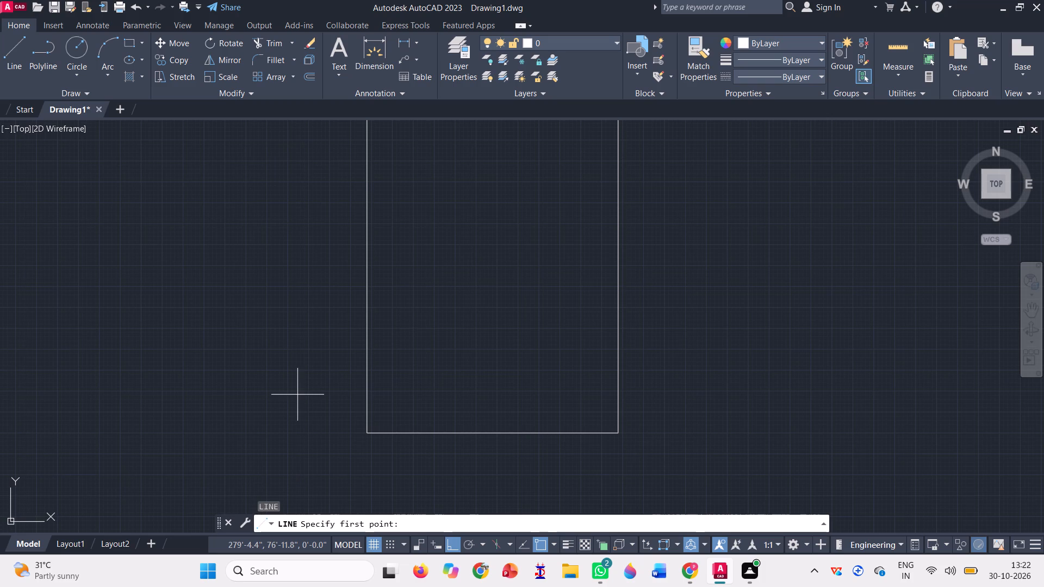
{"action": "left_click", "coordinate": [368, 432]}
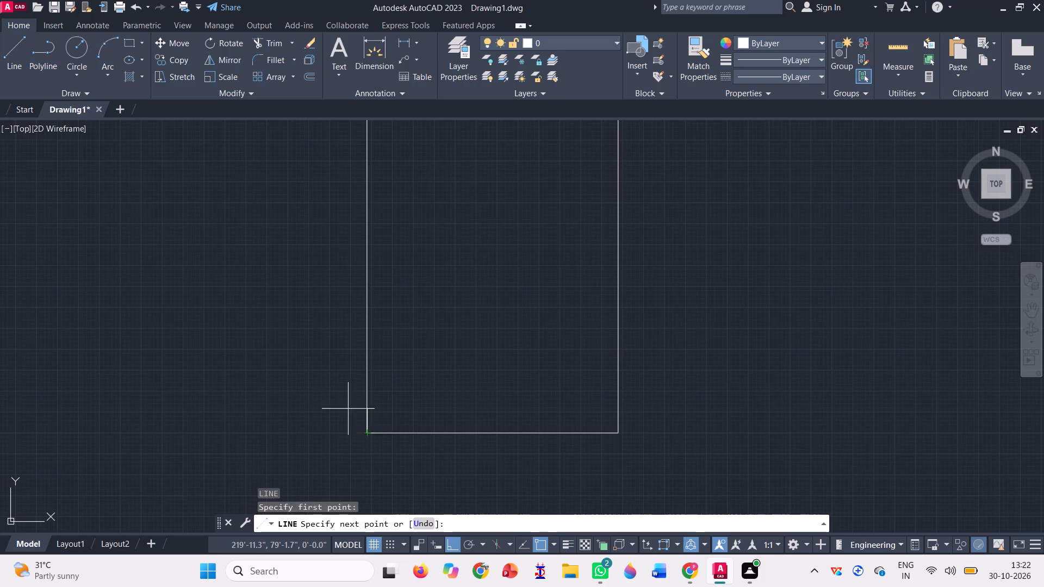
{"action": "type", "text": "10'"}
{"action": "key", "text": "Return"}
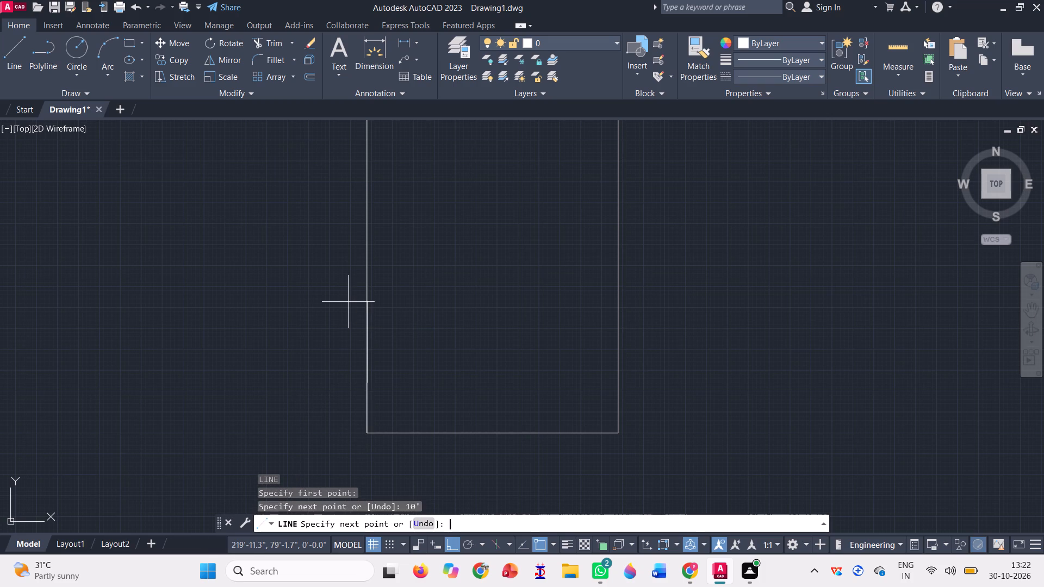
{"action": "left_click", "coordinate": [619, 386]}
Continue the line 0'6" up the right vertical line and back across to the left vertical line.
{"action": "type", "text": "0'6\""}
{"action": "key", "text": "Return"}
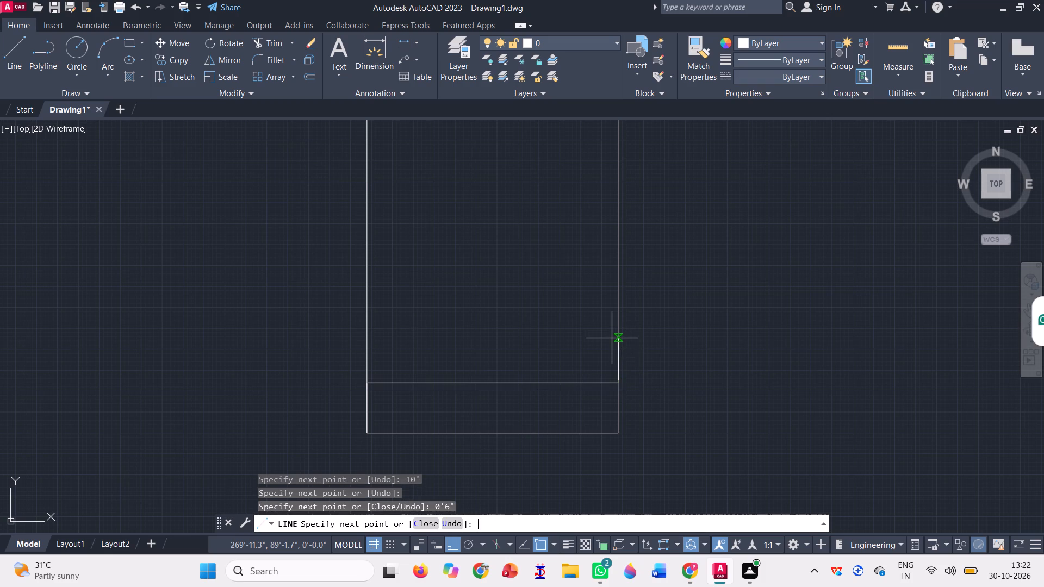
{"action": "scroll", "coordinate": [412, 377], "scroll_direction": "up", "scroll_amount": 3}
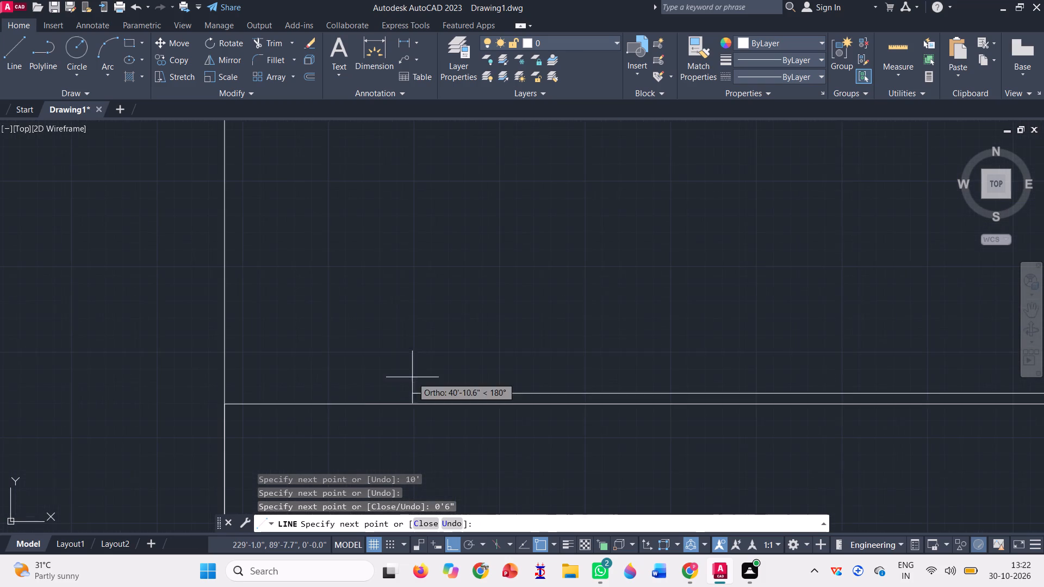
{"action": "left_click", "coordinate": [226, 390]}
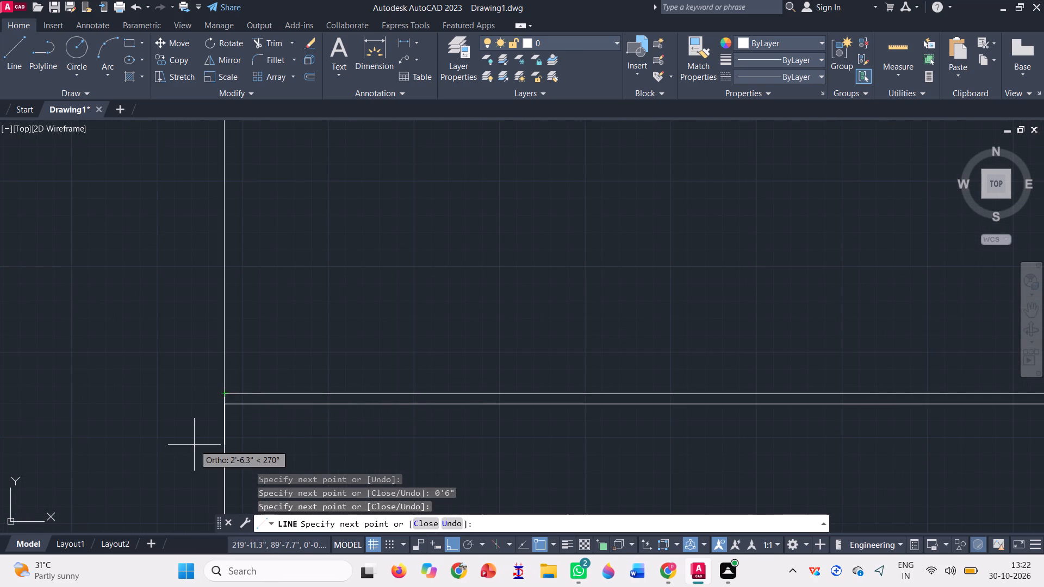
Continue the line 10' up and across to the right vertical line, then 0'6" up and back to the left one.
{"action": "scroll", "coordinate": [194, 445], "scroll_direction": "down", "scroll_amount": 2}
{"action": "type", "text": "10'"}
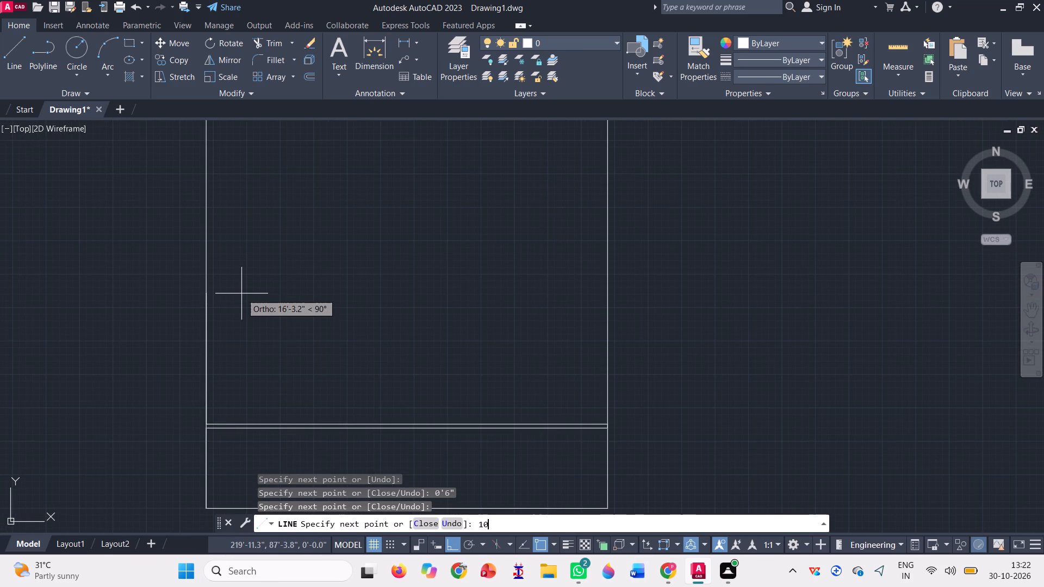
{"action": "key", "text": "Return"}
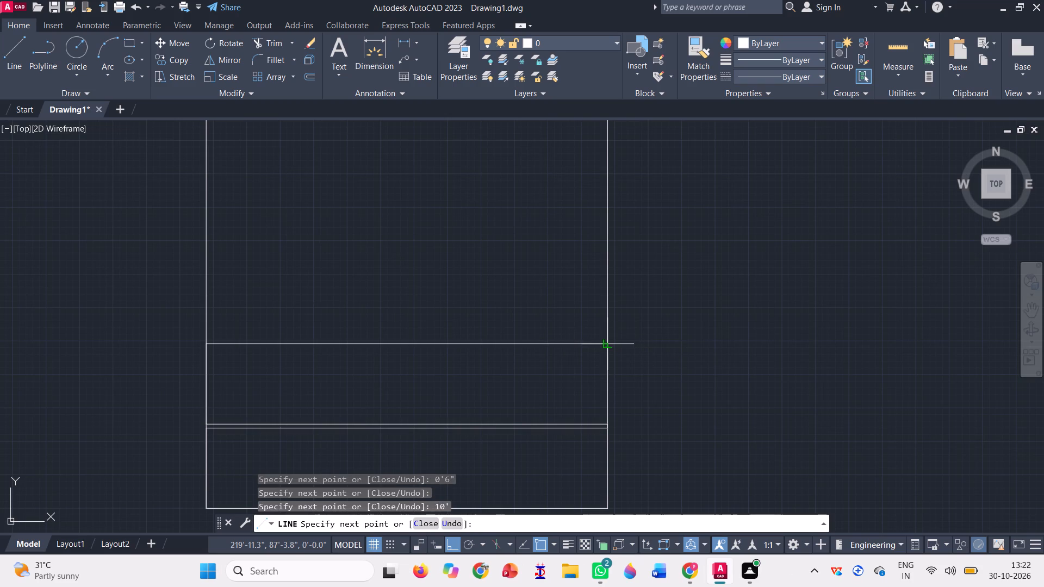
{"action": "left_click", "coordinate": [604, 342]}
{"action": "type", "text": "0'6\""}
{"action": "key", "text": "Return"}
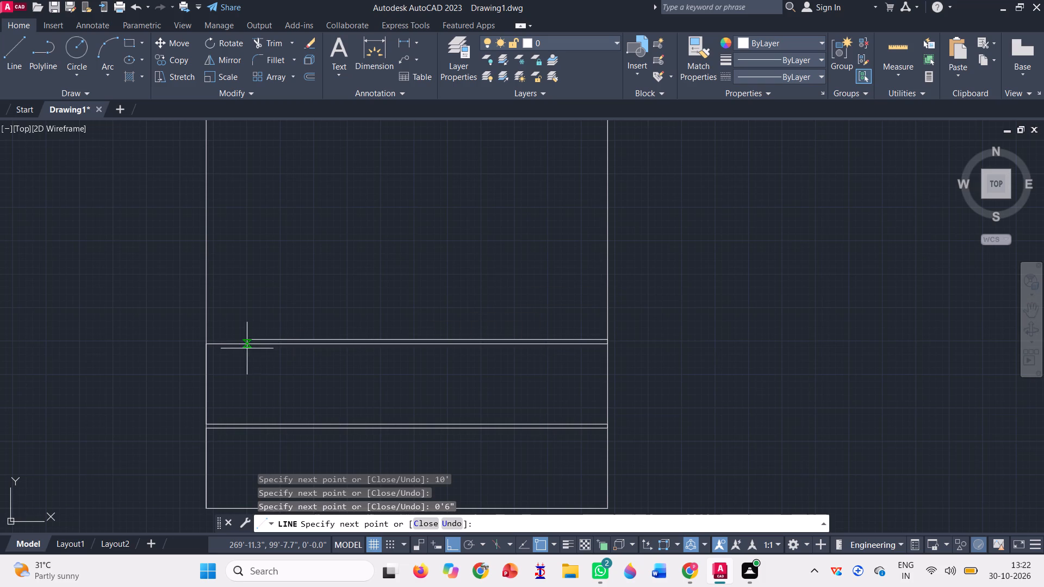
{"action": "scroll", "coordinate": [212, 340], "scroll_direction": "up", "scroll_amount": 3}
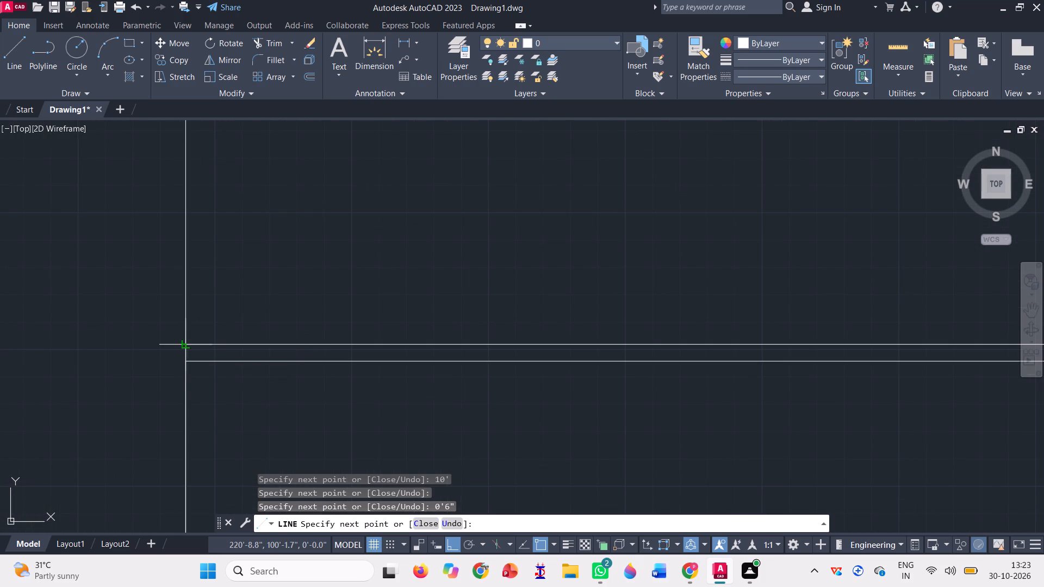
{"action": "left_click", "coordinate": [185, 345]}
Add a third double line: 10' up and across to the right vertical line, 0'6" up and back to the left one.
{"action": "scroll", "coordinate": [245, 385], "scroll_direction": "down", "scroll_amount": 3}
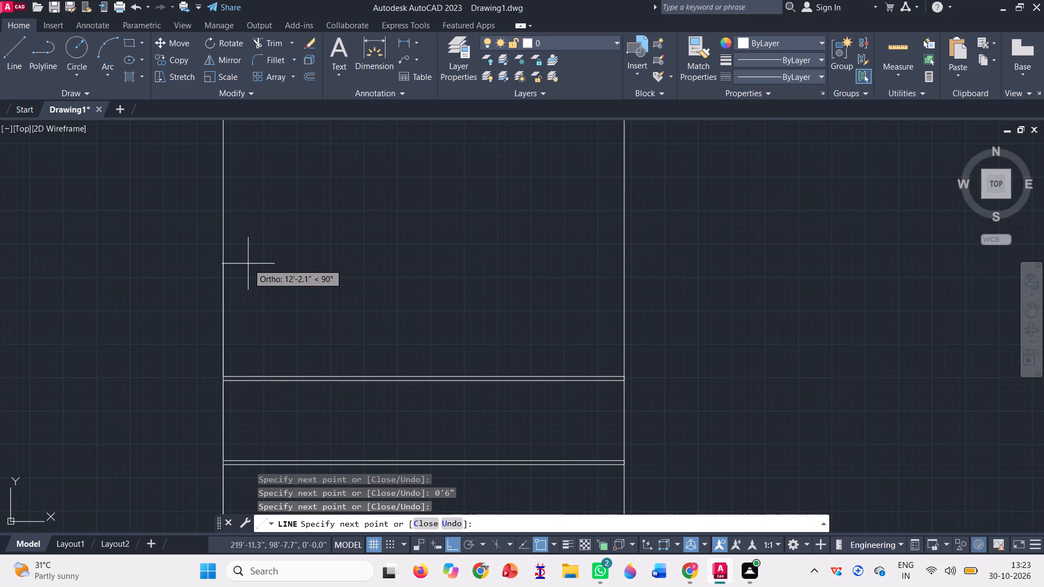
{"action": "key", "text": "0"}
{"action": "key", "text": "BackSpace"}
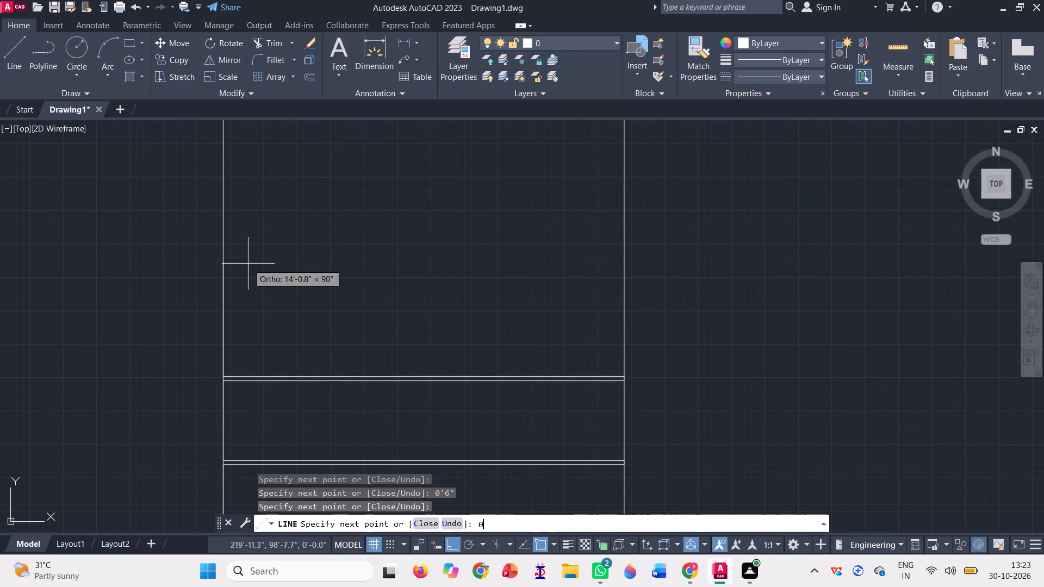
{"action": "type", "text": "10'"}
{"action": "key", "text": "Return"}
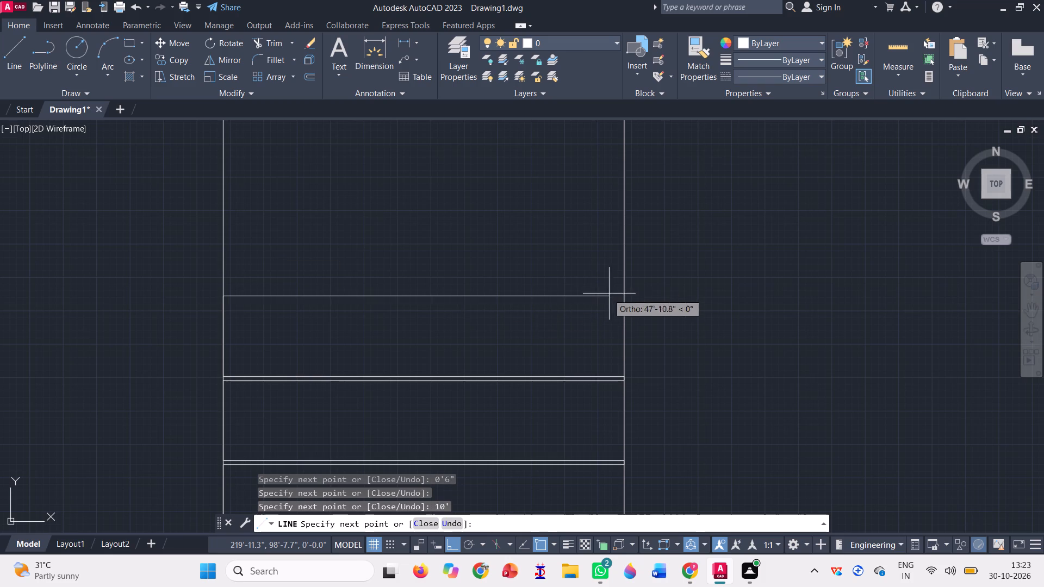
{"action": "left_click", "coordinate": [627, 299]}
{"action": "type", "text": "0'6\""}
{"action": "key", "text": "Return"}
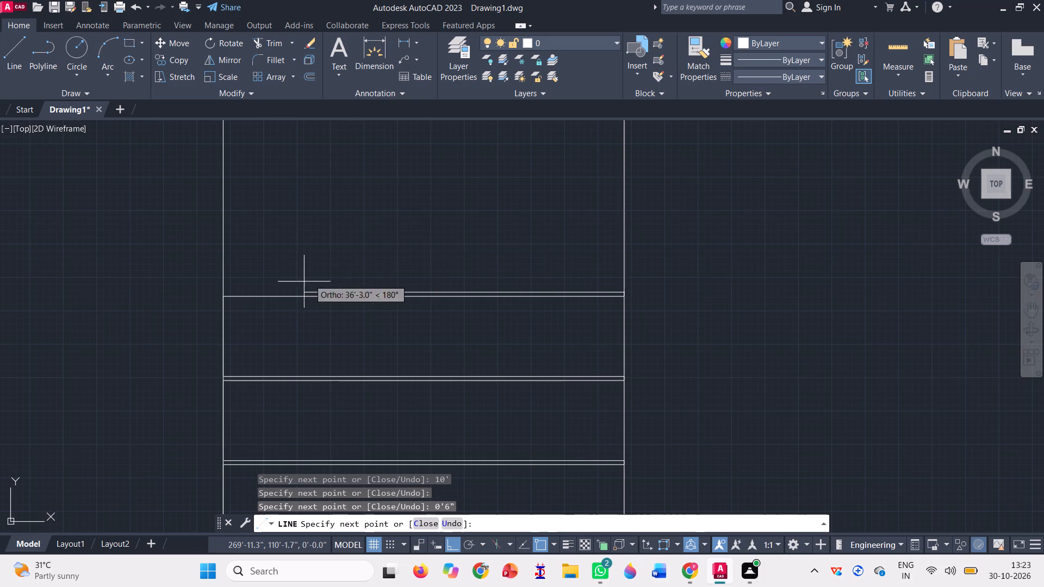
{"action": "scroll", "coordinate": [239, 305], "scroll_direction": "up", "scroll_amount": 3}
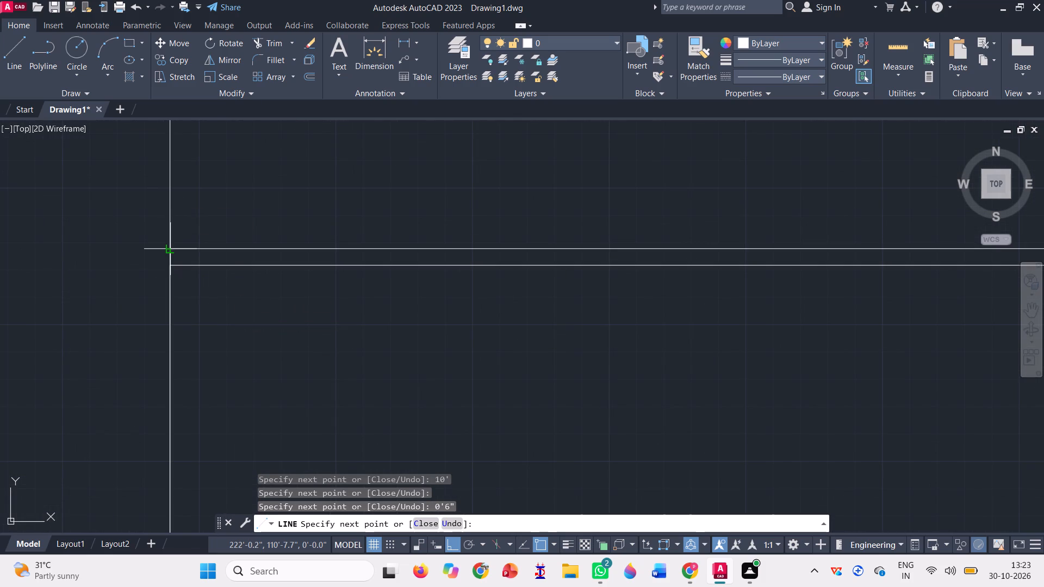
{"action": "left_click", "coordinate": [173, 245]}
{"action": "scroll", "coordinate": [235, 281], "scroll_direction": "down", "scroll_amount": 3}
{"action": "scroll", "coordinate": [323, 256], "scroll_direction": "down", "scroll_amount": 1}
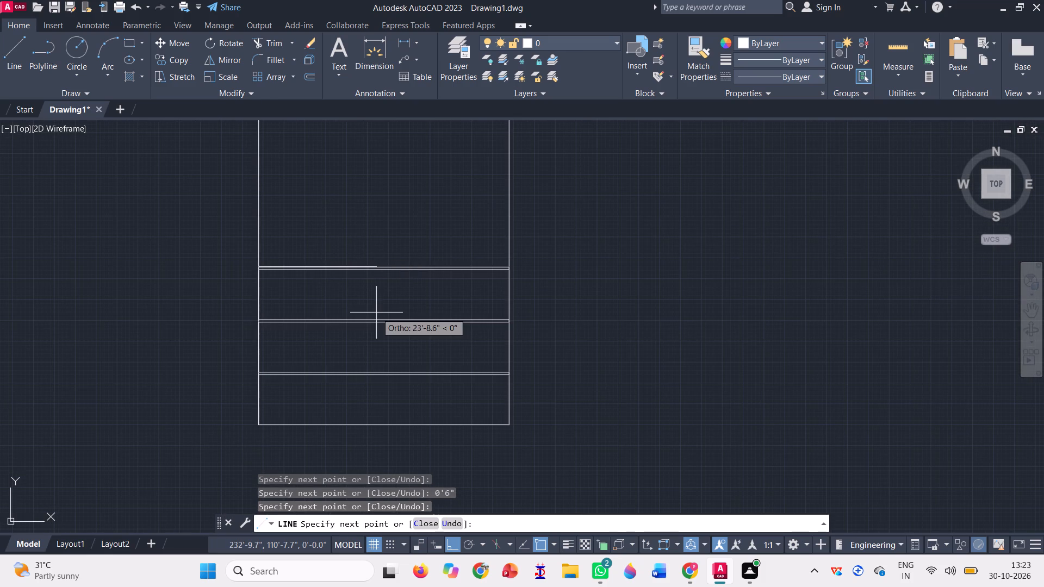
{"action": "key", "text": "Escape"}
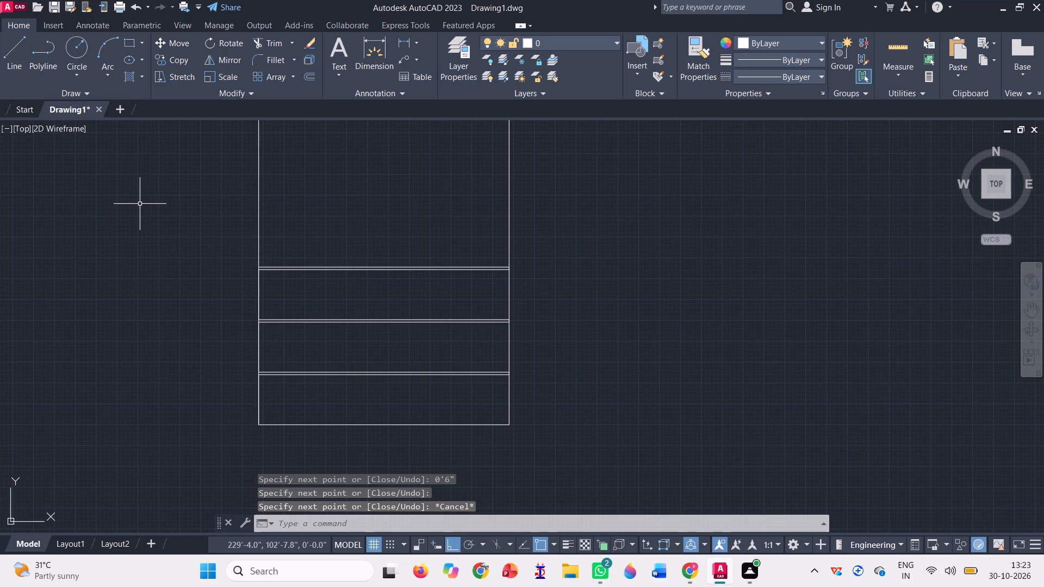
Draw a rectangle about 22' wide and 11' high from the outline's lower-right corner to just above the lowest double line.
{"action": "left_click", "coordinate": [124, 38]}
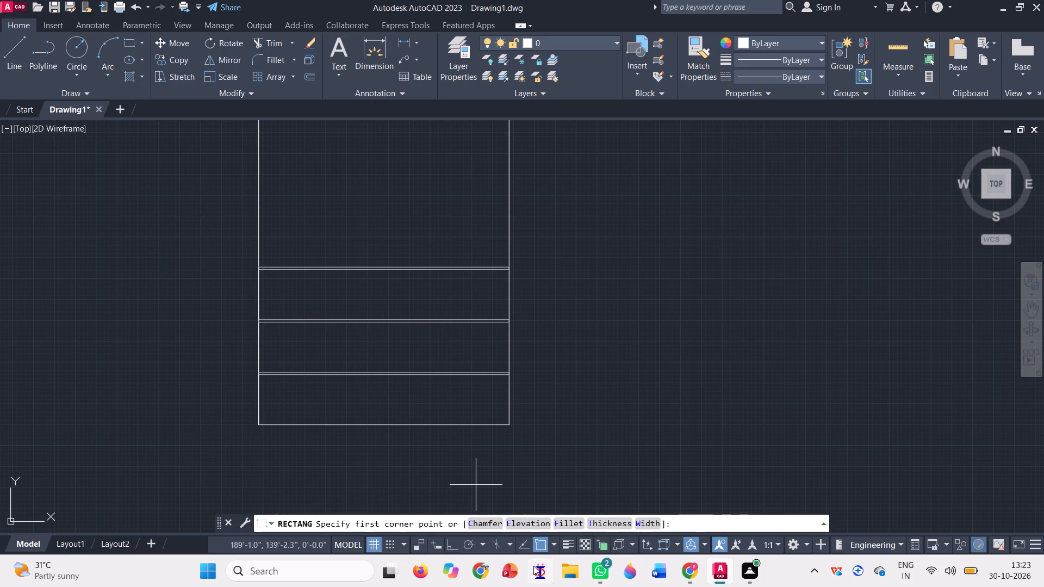
{"action": "scroll", "coordinate": [509, 420], "scroll_direction": "up", "scroll_amount": 1}
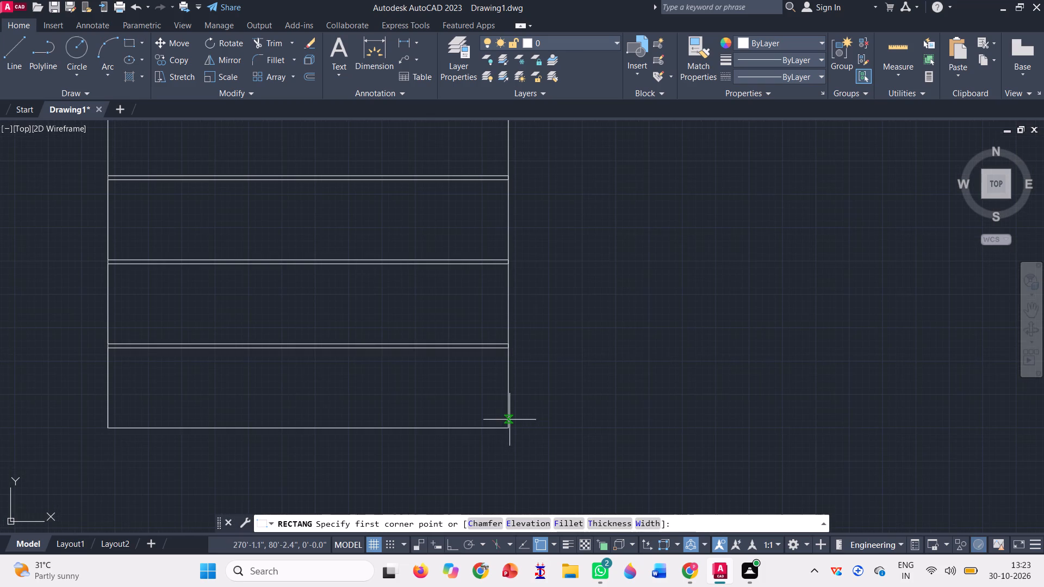
{"action": "left_click", "coordinate": [509, 429]}
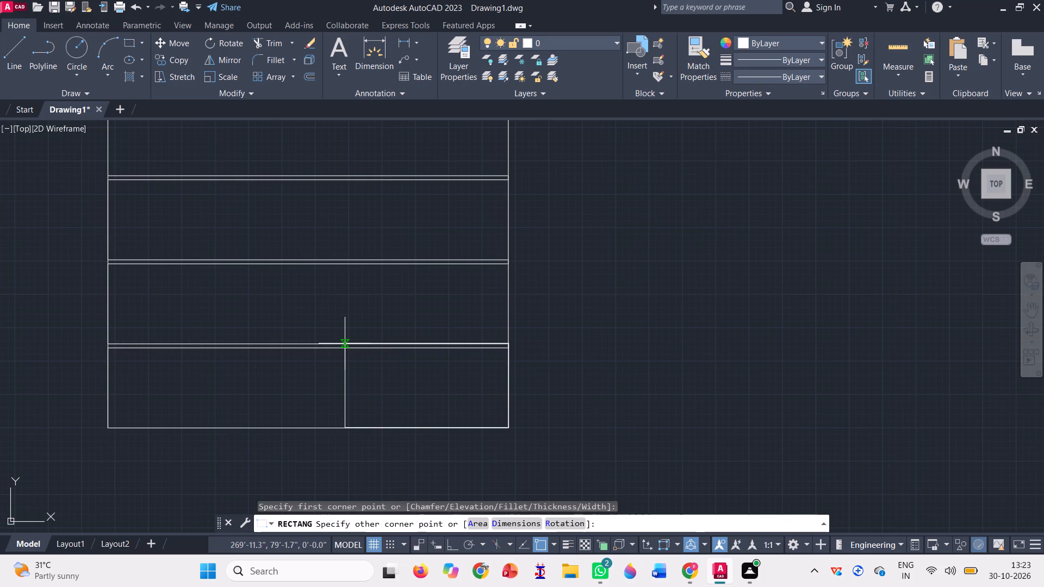
{"action": "scroll", "coordinate": [351, 344], "scroll_direction": "down", "scroll_amount": 1}
{"action": "scroll", "coordinate": [195, 323], "scroll_direction": "up", "scroll_amount": 1}
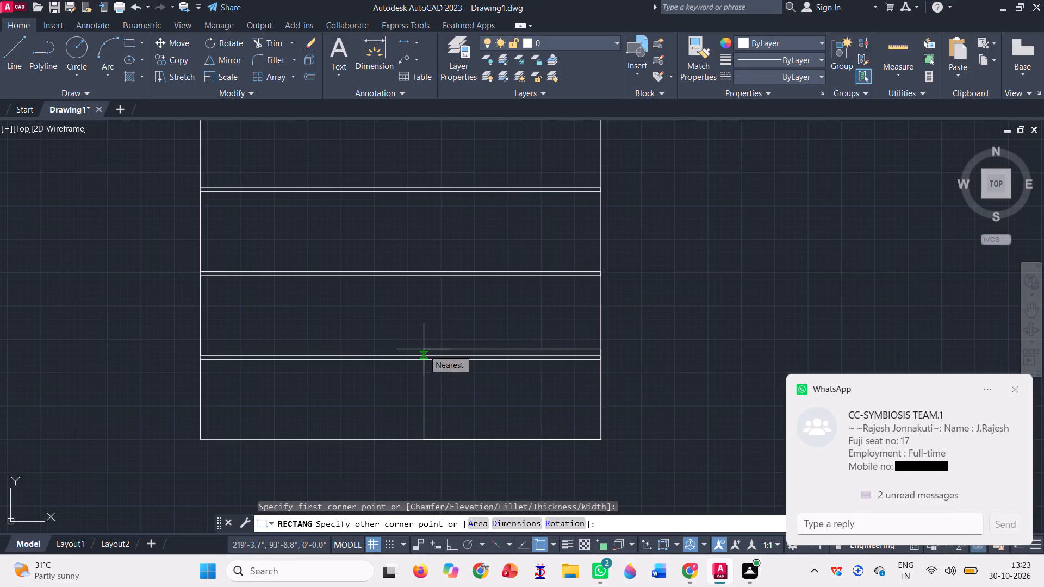
{"action": "scroll", "coordinate": [424, 348], "scroll_direction": "up", "scroll_amount": 3}
{"action": "left_click", "coordinate": [424, 359]}
{"action": "scroll", "coordinate": [383, 351], "scroll_direction": "down", "scroll_amount": 4}
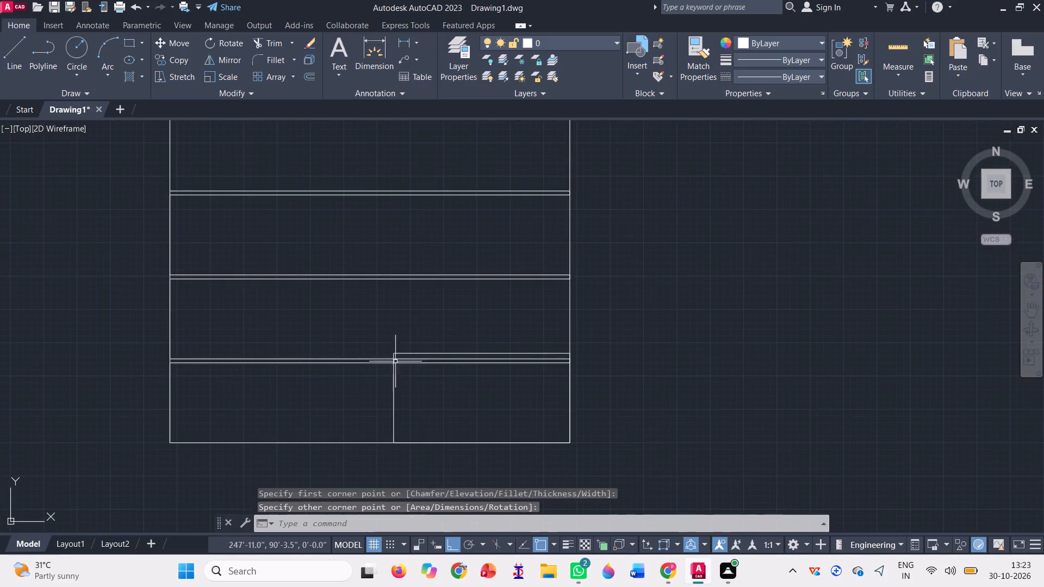
Trim the parts of the lowest double line that lie inside the corner rectangle.
{"action": "left_click", "coordinate": [271, 43]}
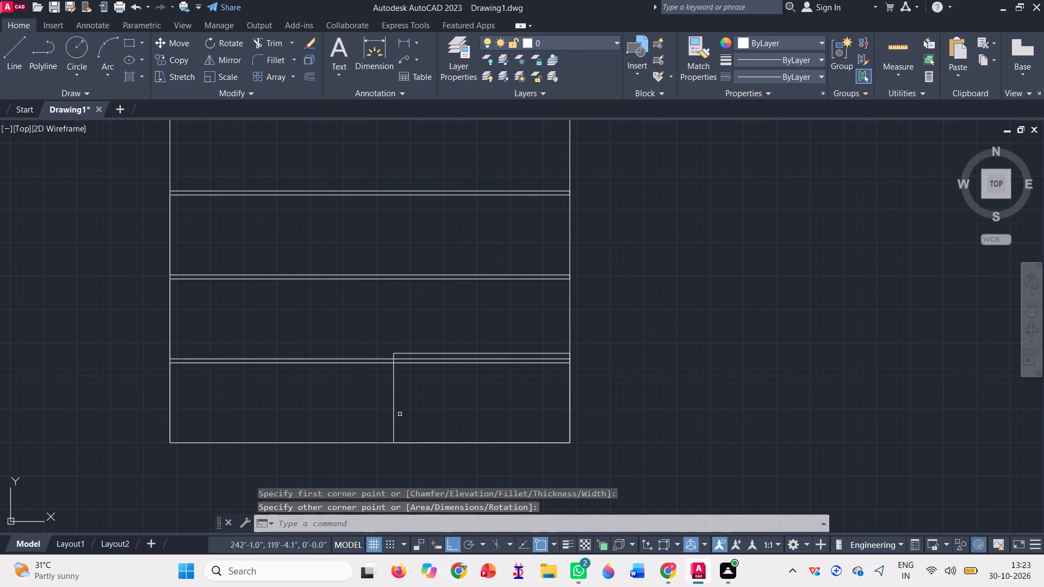
{"action": "scroll", "coordinate": [417, 379], "scroll_direction": "up", "scroll_amount": 2}
{"action": "left_click", "coordinate": [404, 322]}
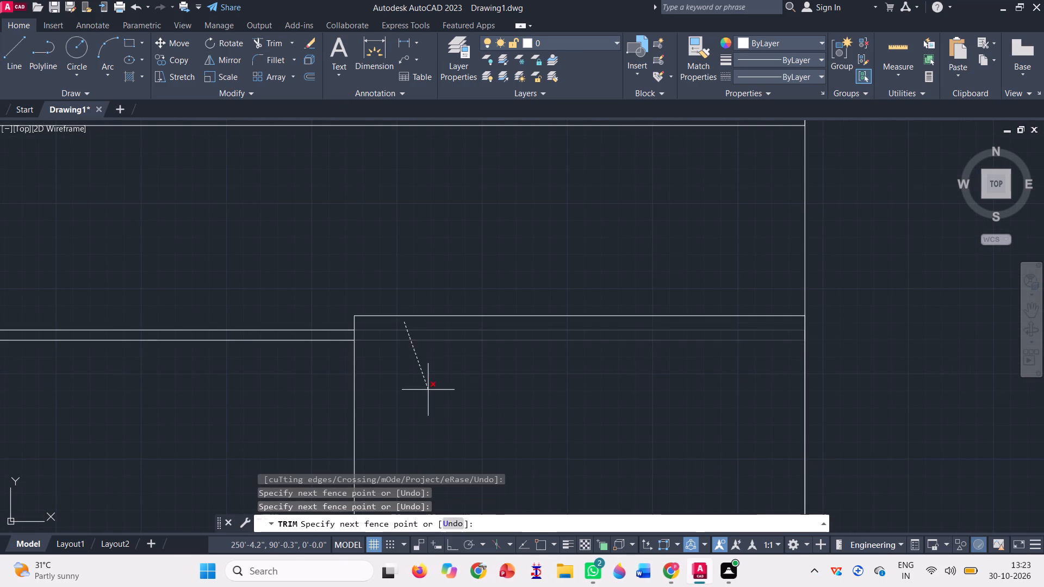
{"action": "left_click", "coordinate": [428, 390]}
{"action": "scroll", "coordinate": [442, 380], "scroll_direction": "down", "scroll_amount": 2}
{"action": "key", "text": "Escape"}
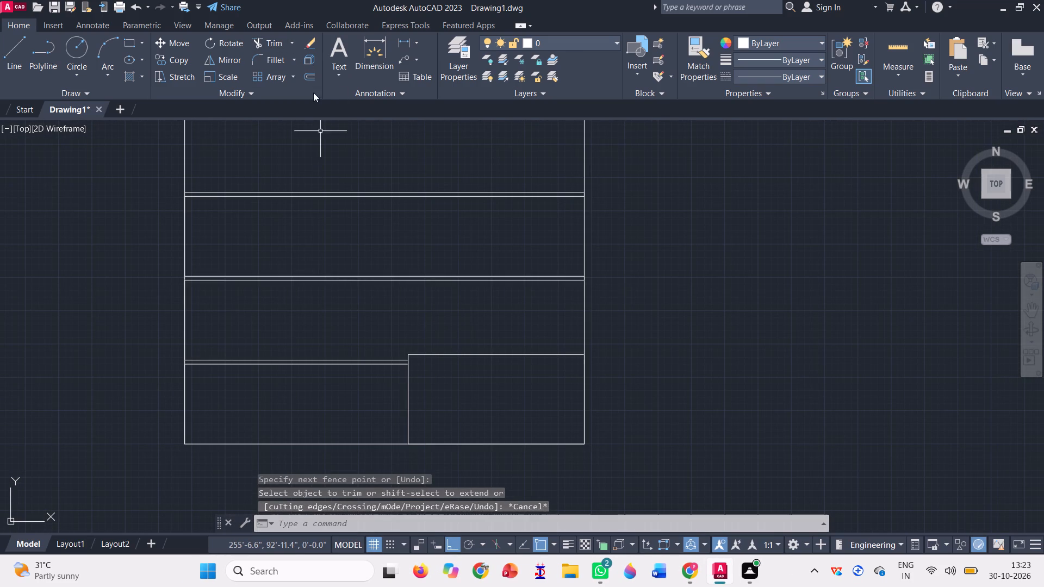
Offset the corner rectangle inward with the Through option, picking a point just inside its left edge.
{"action": "left_click", "coordinate": [310, 78]}
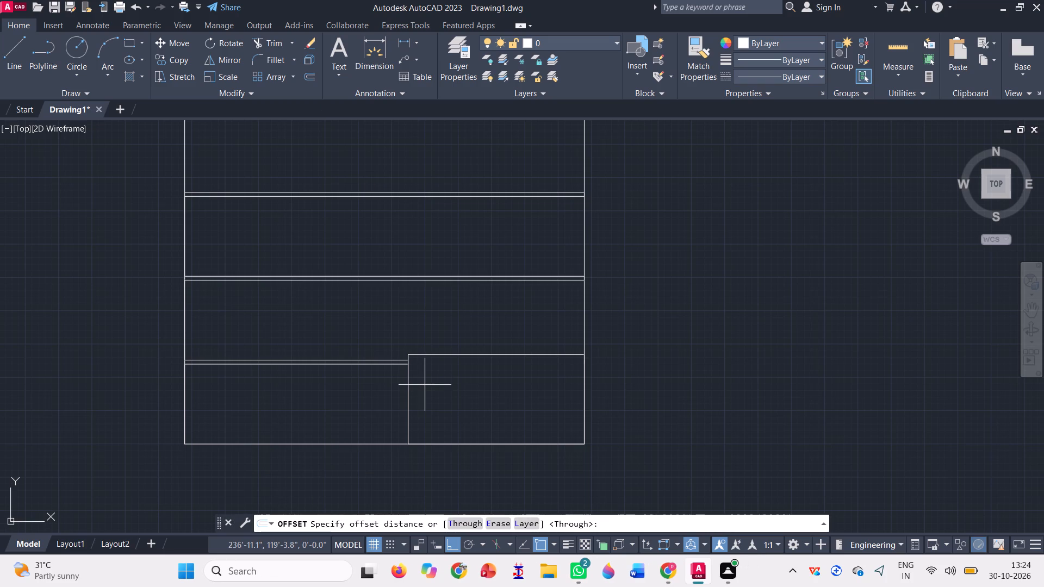
{"action": "key", "text": "space"}
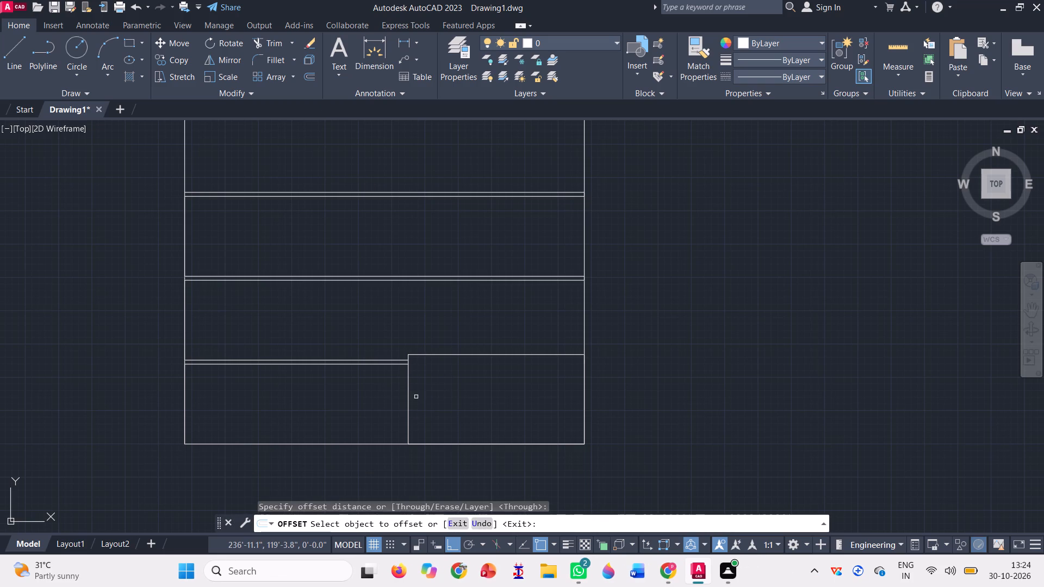
{"action": "left_click", "coordinate": [407, 397]}
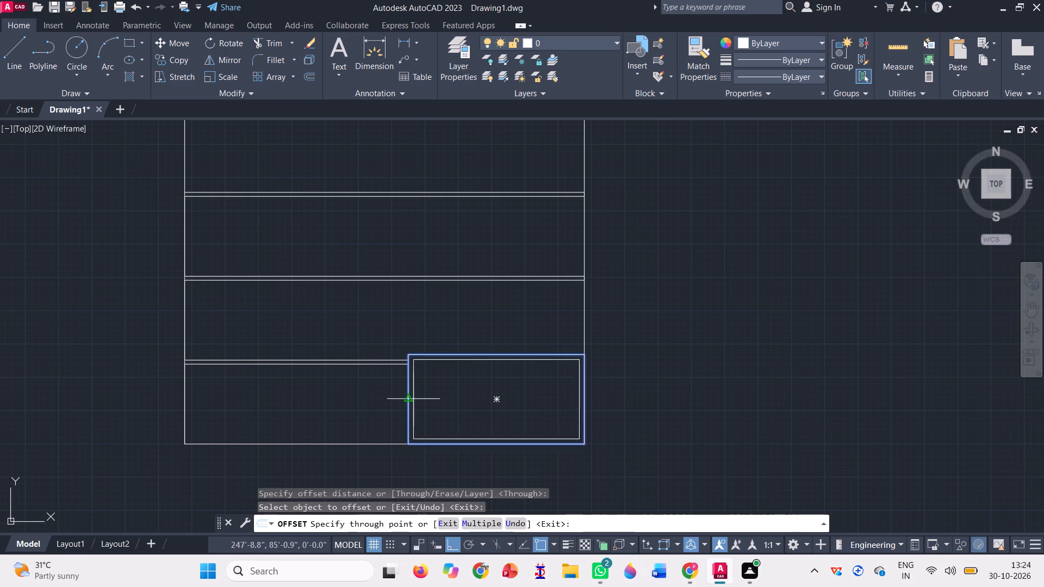
{"action": "scroll", "coordinate": [418, 400], "scroll_direction": "up", "scroll_amount": 2}
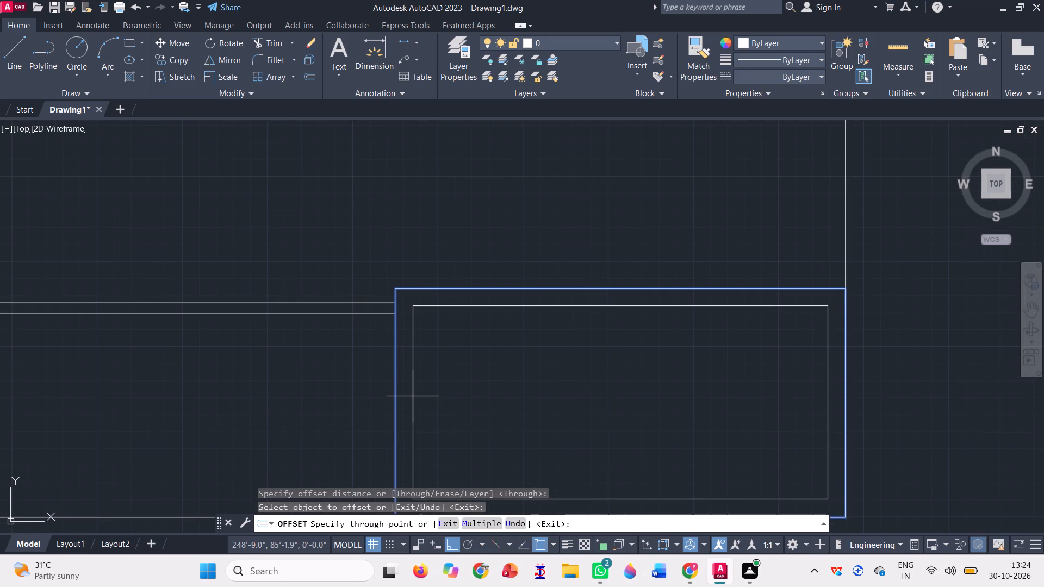
{"action": "scroll", "coordinate": [413, 395], "scroll_direction": "up", "scroll_amount": 1}
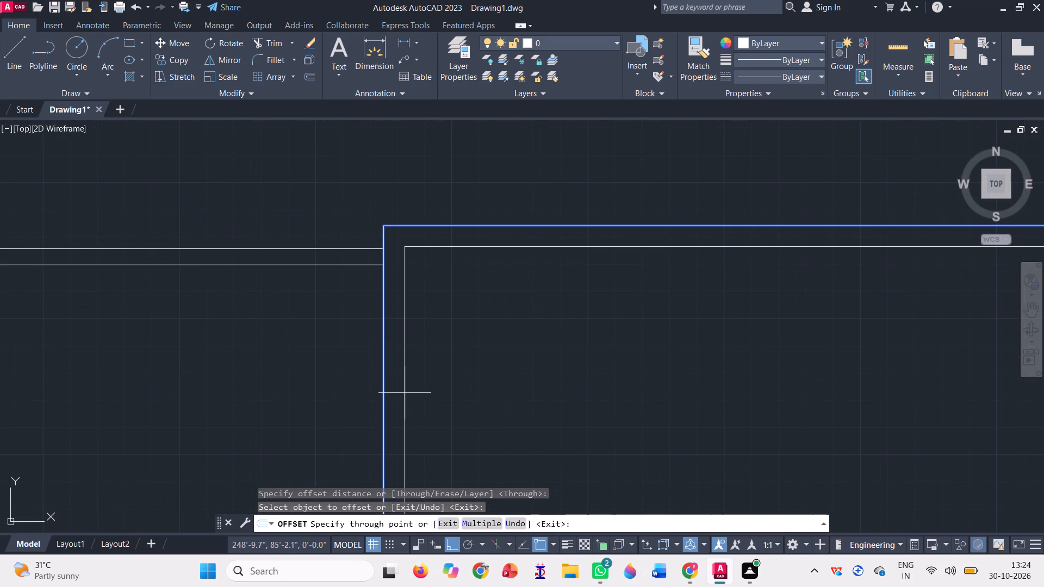
{"action": "left_click", "coordinate": [406, 393]}
{"action": "scroll", "coordinate": [384, 327], "scroll_direction": "down", "scroll_amount": 3}
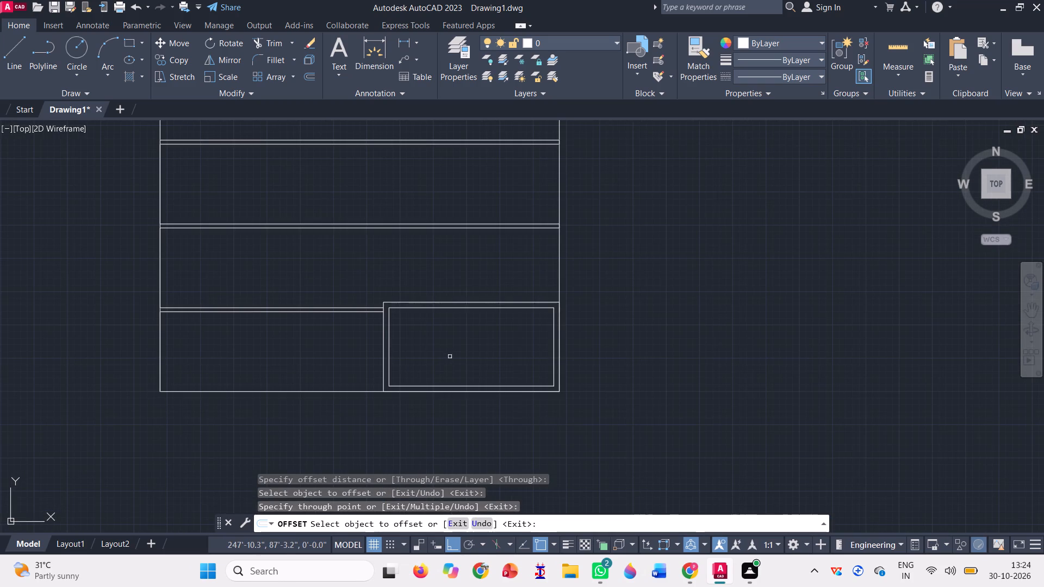
{"action": "key", "text": "Escape"}
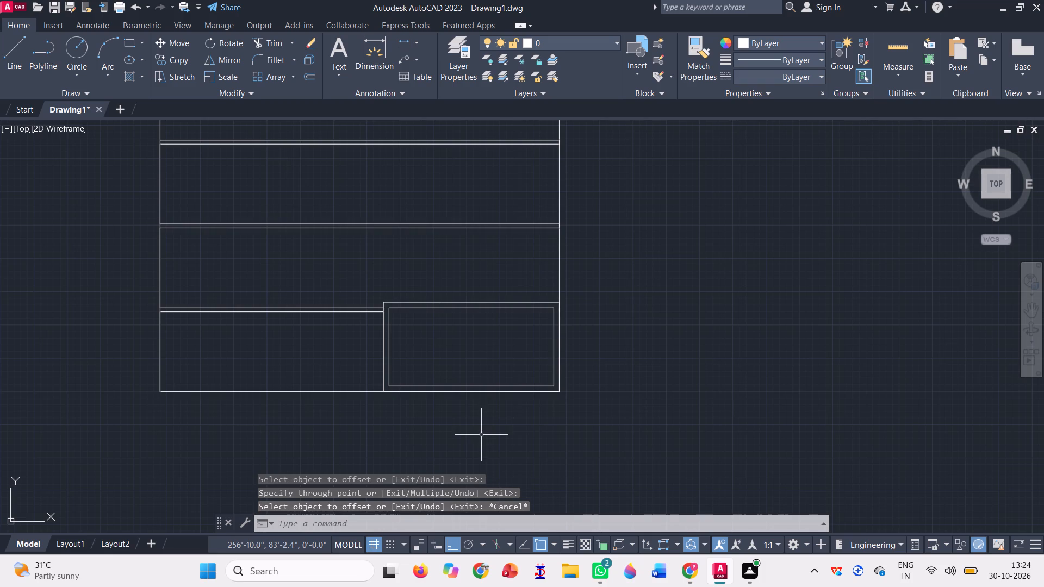
Draw a thin rectangle about 21' long and 0'6" high along the bottom line, starting at the corner room's outer lower-left corner.
{"action": "scroll", "coordinate": [481, 436], "scroll_direction": "down", "scroll_amount": 1}
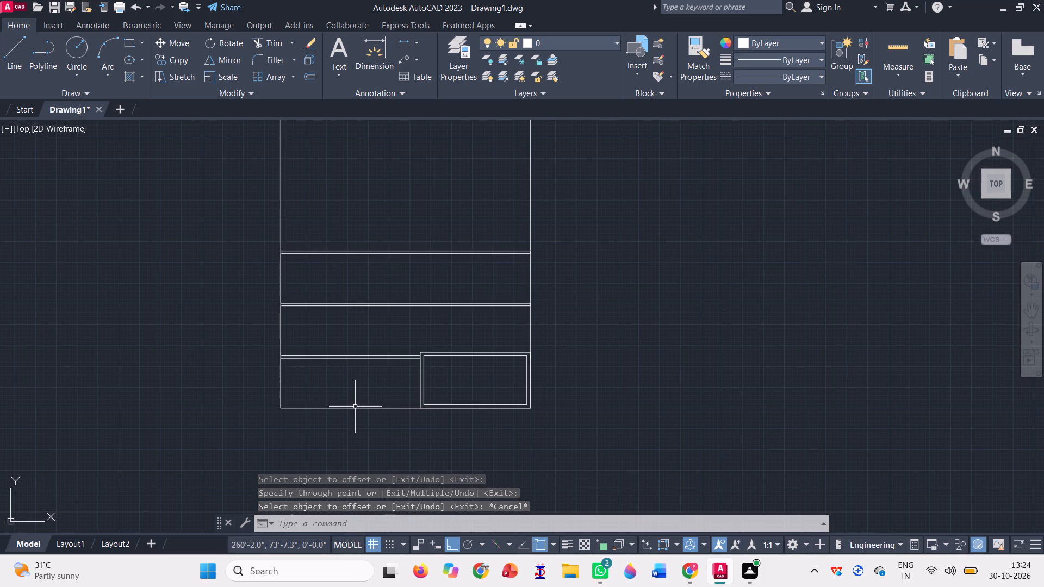
{"action": "scroll", "coordinate": [355, 407], "scroll_direction": "up", "scroll_amount": 1}
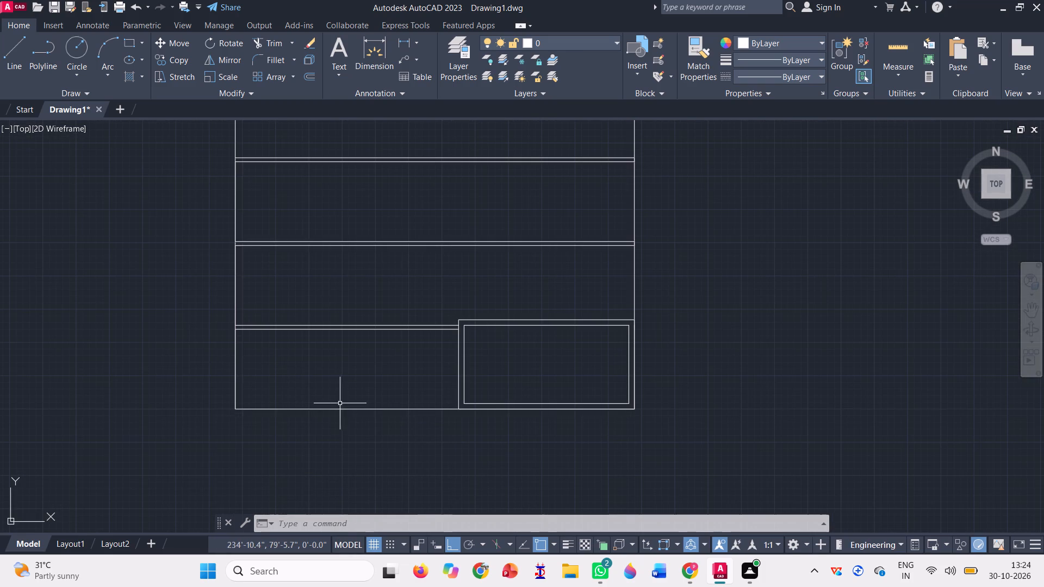
{"action": "left_click", "coordinate": [129, 39]}
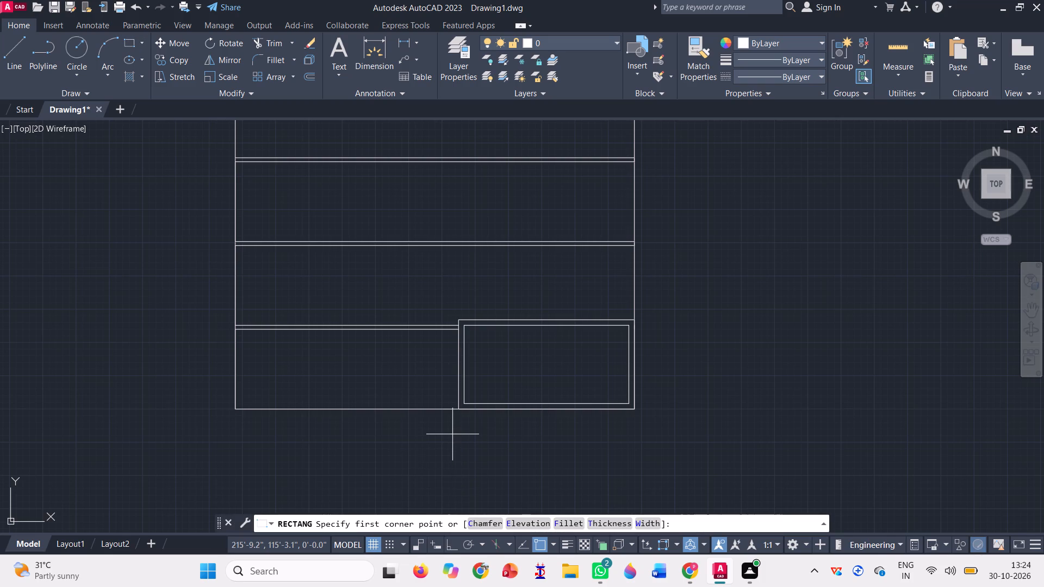
{"action": "scroll", "coordinate": [452, 433], "scroll_direction": "up", "scroll_amount": 1}
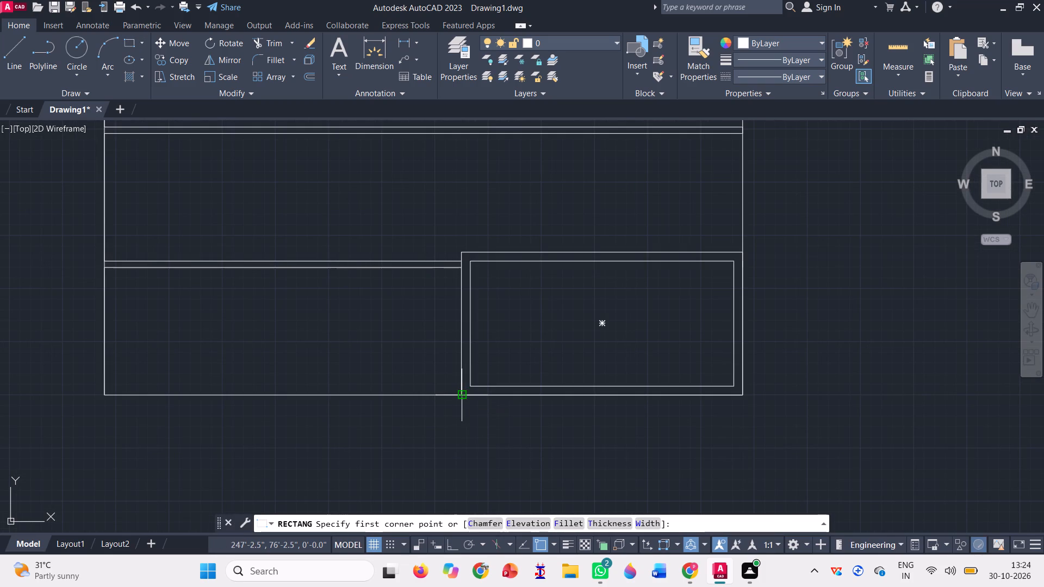
{"action": "left_click", "coordinate": [463, 395]}
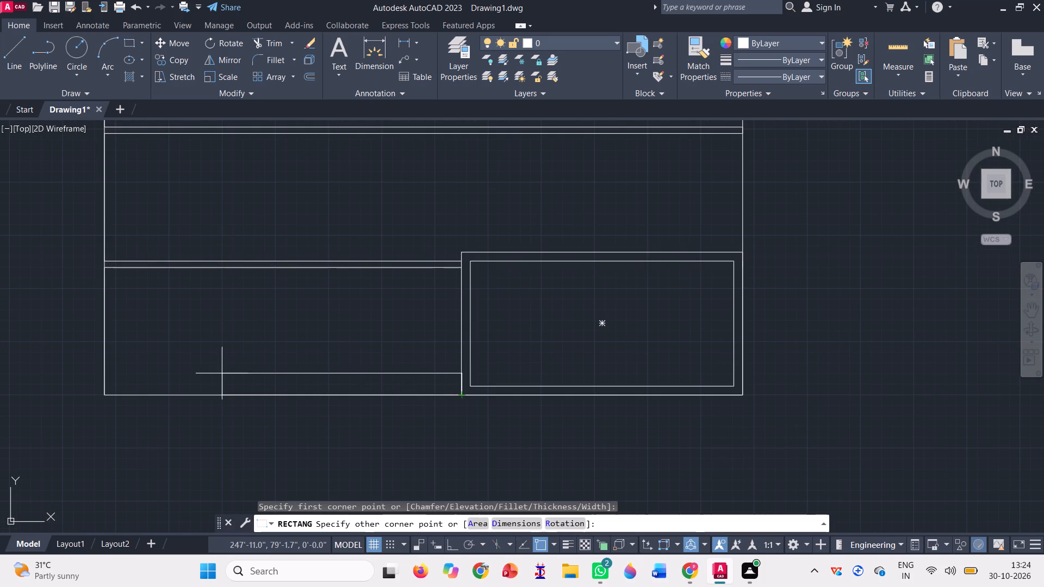
{"action": "scroll", "coordinate": [199, 388], "scroll_direction": "up", "scroll_amount": 2}
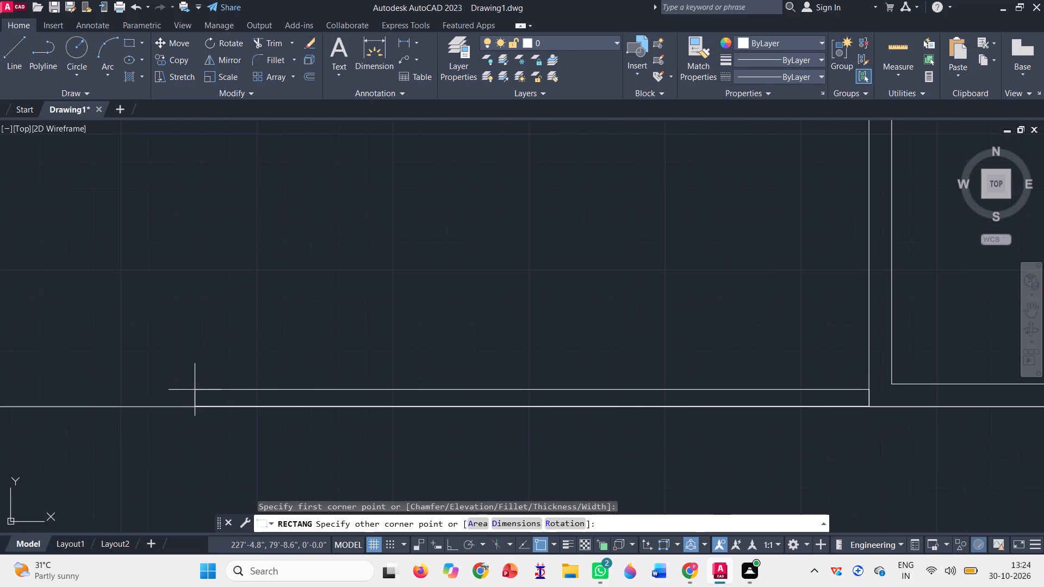
{"action": "left_click", "coordinate": [190, 390]}
{"action": "scroll", "coordinate": [213, 428], "scroll_direction": "down", "scroll_amount": 1}
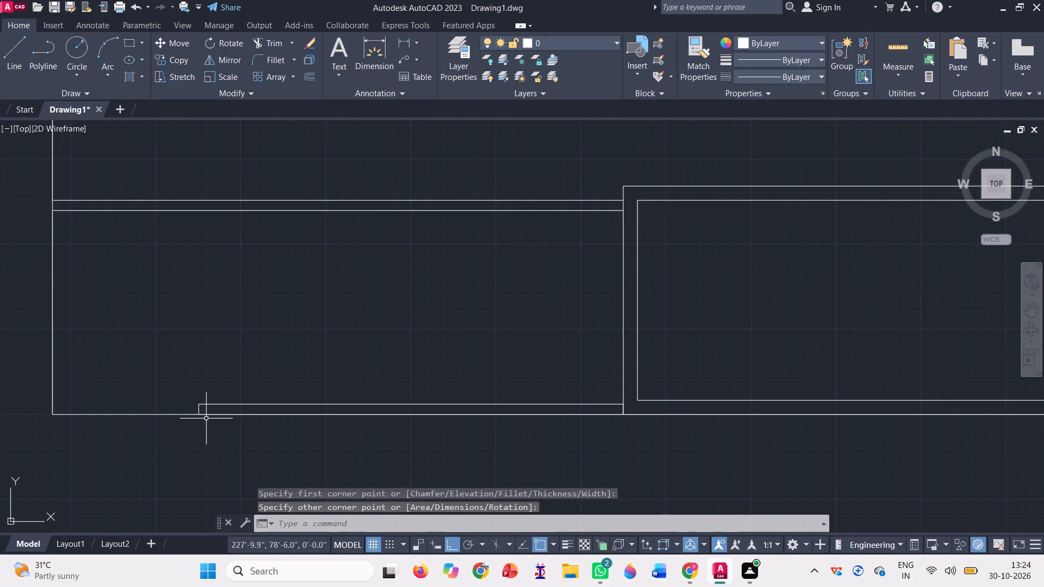
Copy the thin rectangle twice, stacking each copy on the one below and shifting it a few inches toward the corner room.
{"action": "left_click", "coordinate": [201, 408]}
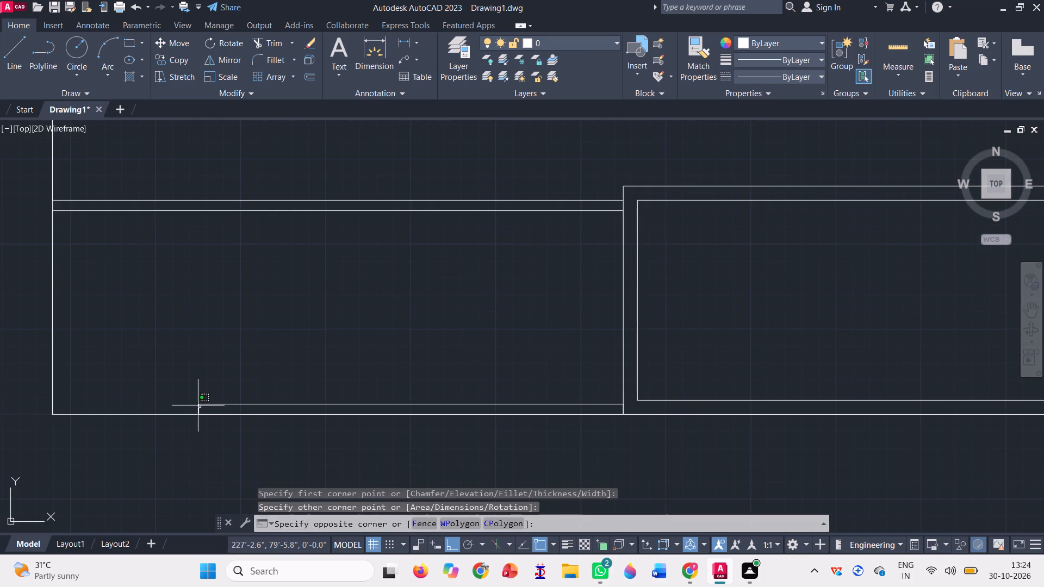
{"action": "left_click", "coordinate": [194, 393]}
{"action": "key", "text": "m"}
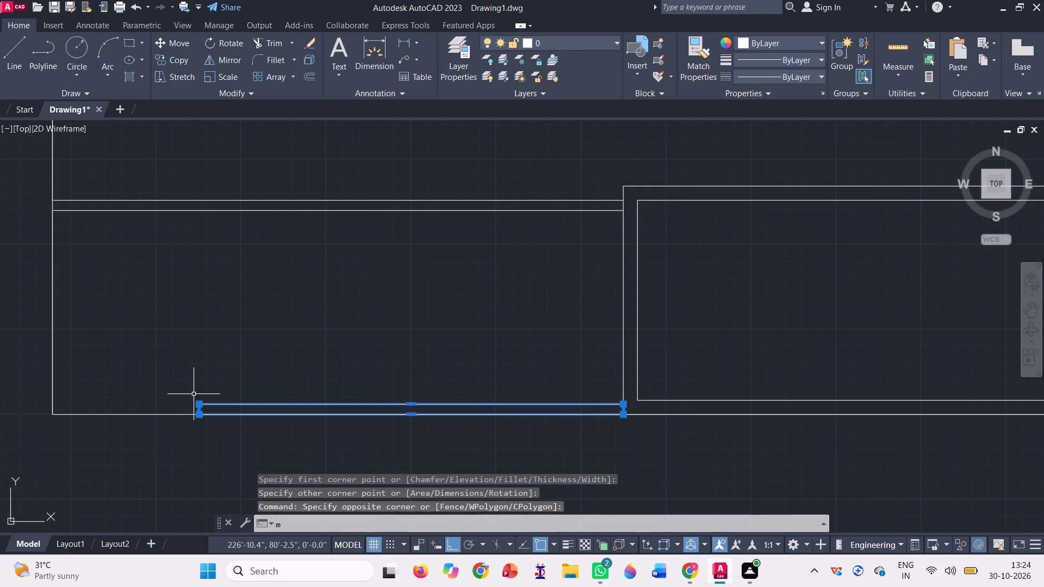
{"action": "key", "text": "BackSpace"}
{"action": "type", "text": "co"}
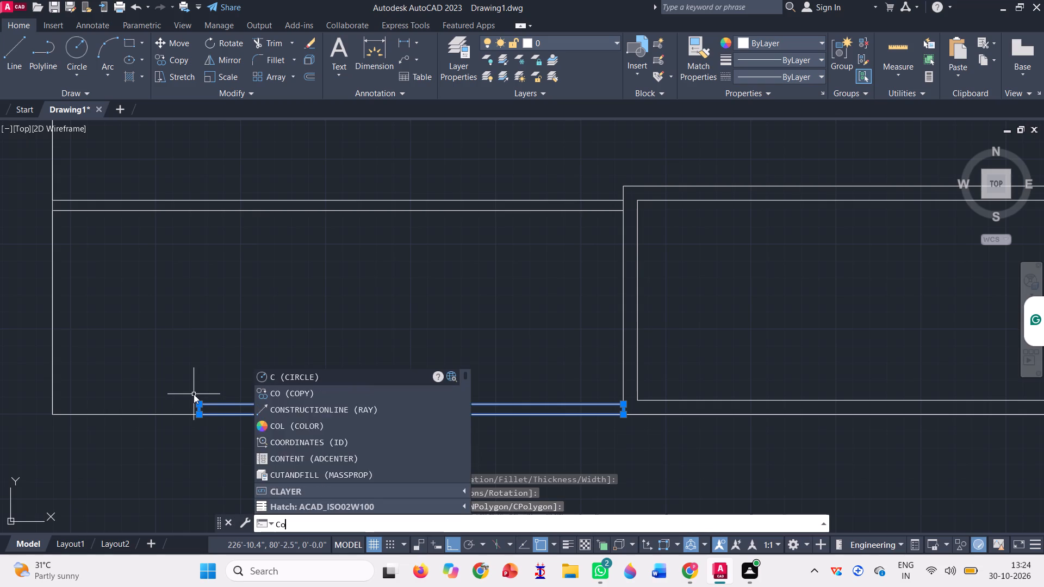
{"action": "key", "text": "space"}
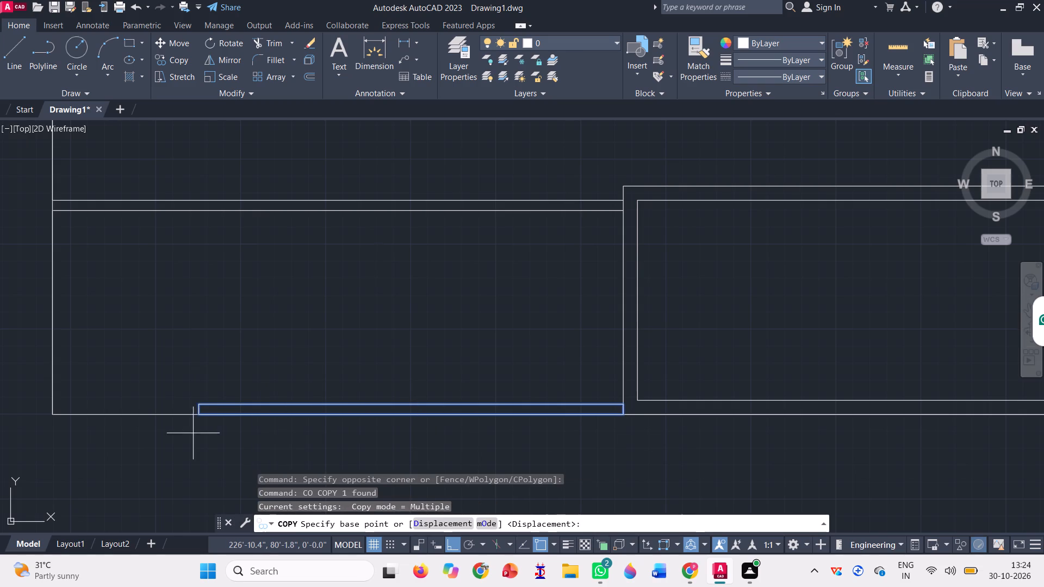
{"action": "scroll", "coordinate": [193, 433], "scroll_direction": "up", "scroll_amount": 3}
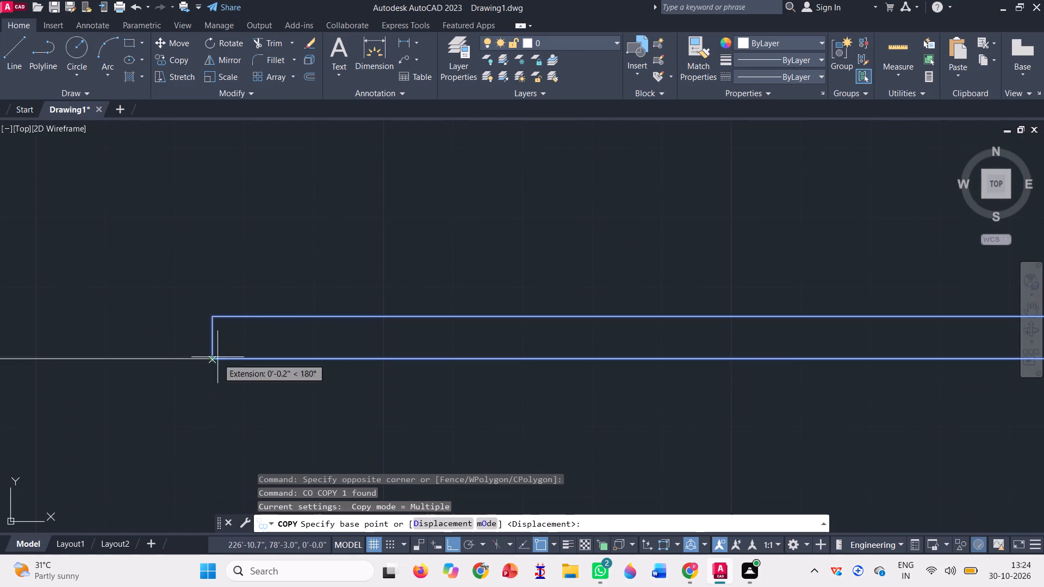
{"action": "left_click", "coordinate": [210, 357]}
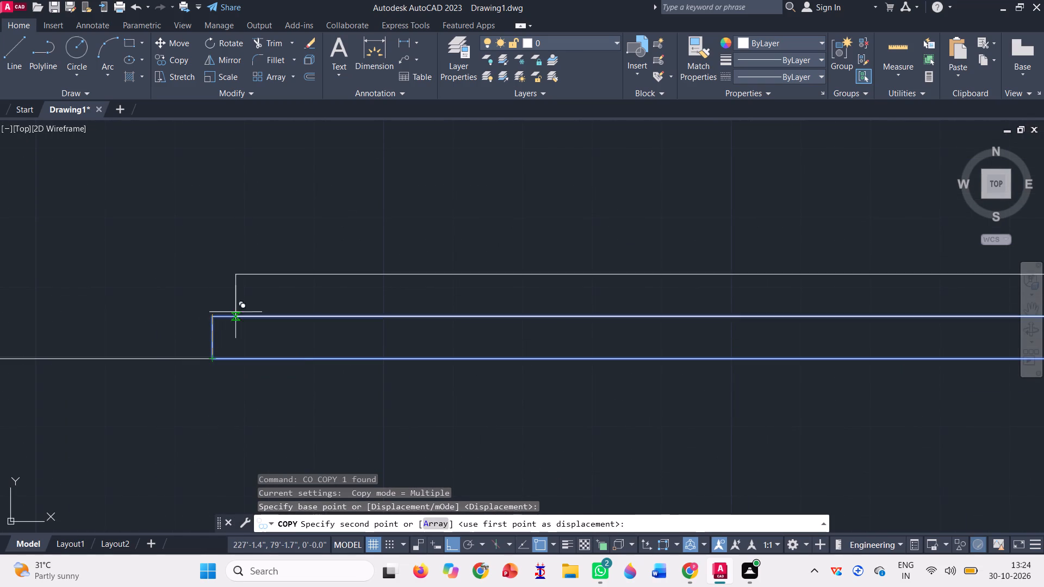
{"action": "key", "text": "F8"}
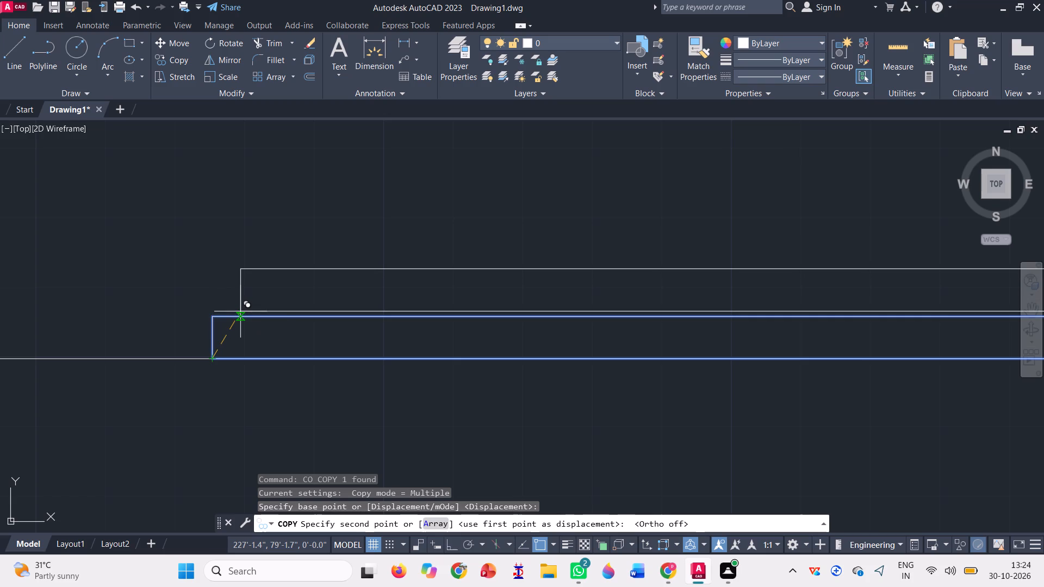
{"action": "scroll", "coordinate": [240, 311], "scroll_direction": "up", "scroll_amount": 1}
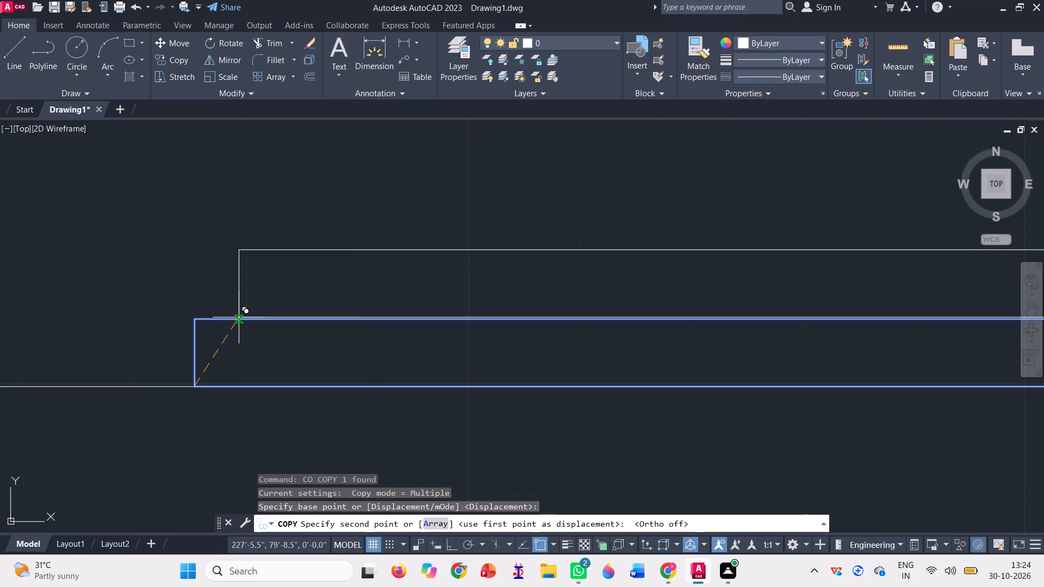
{"action": "left_click", "coordinate": [239, 317]}
{"action": "scroll", "coordinate": [227, 326], "scroll_direction": "down", "scroll_amount": 2}
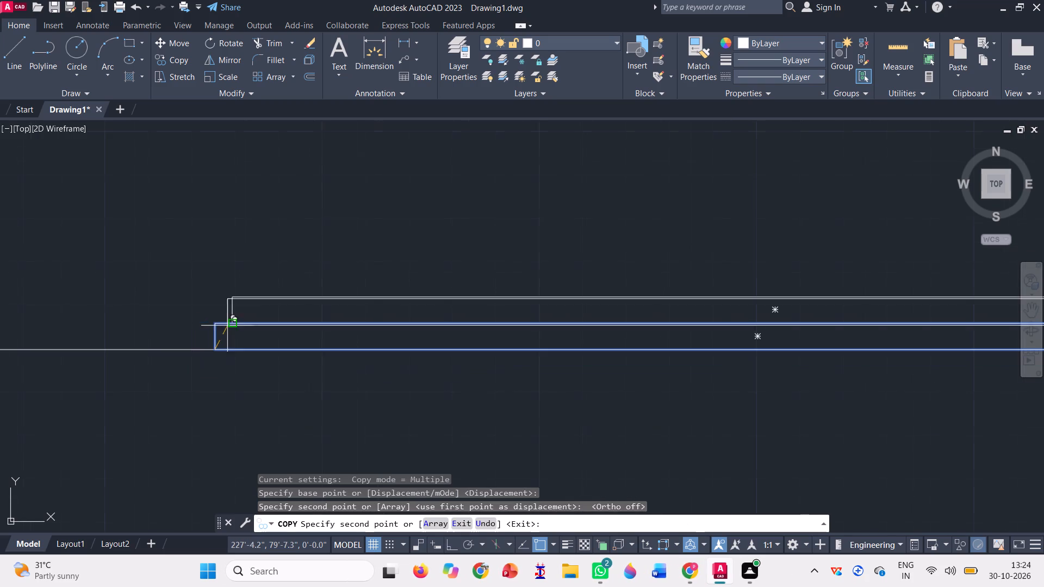
{"action": "scroll", "coordinate": [254, 284], "scroll_direction": "up", "scroll_amount": 2}
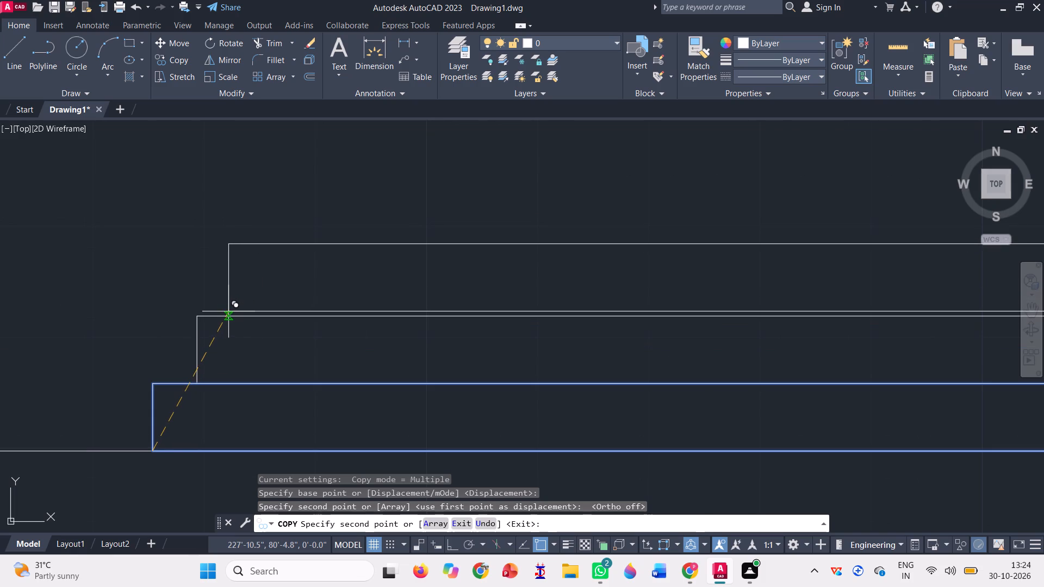
{"action": "left_click", "coordinate": [227, 309]}
{"action": "scroll", "coordinate": [208, 385], "scroll_direction": "down", "scroll_amount": 2}
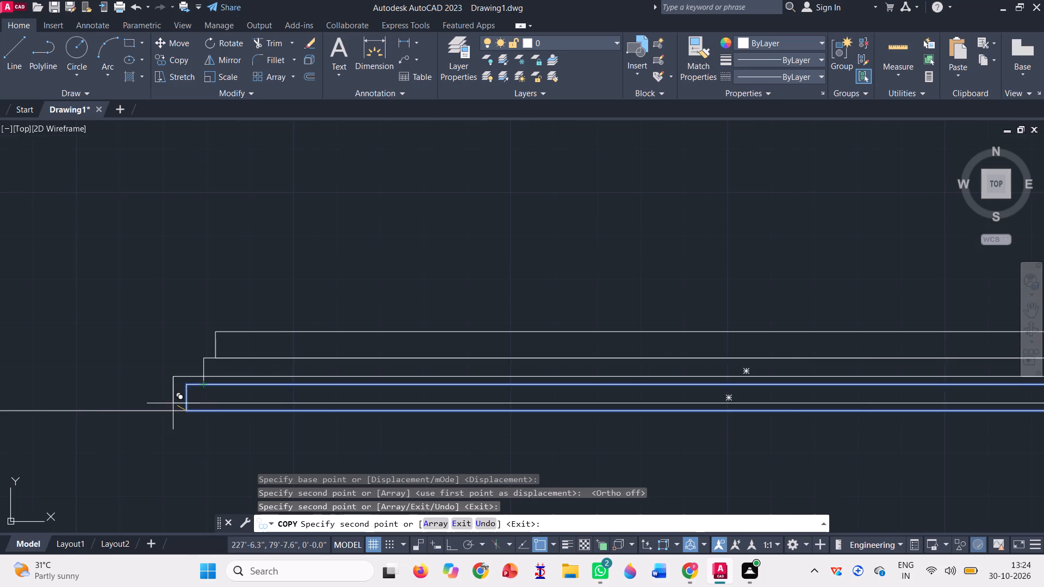
{"action": "scroll", "coordinate": [173, 403], "scroll_direction": "down", "scroll_amount": 1}
{"action": "scroll", "coordinate": [198, 384], "scroll_direction": "up", "scroll_amount": 3}
{"action": "scroll", "coordinate": [150, 420], "scroll_direction": "up", "scroll_amount": 2}
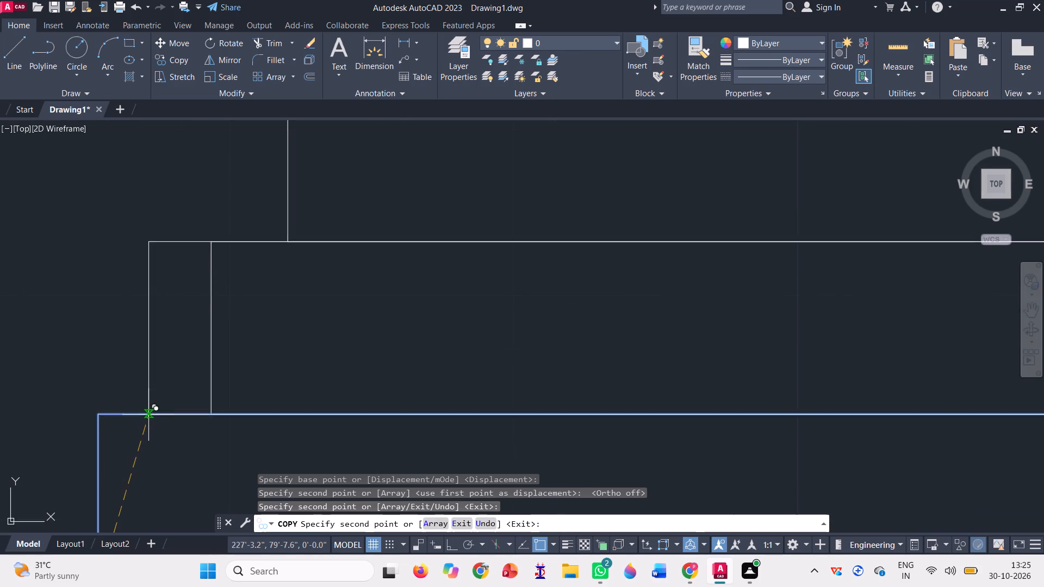
{"action": "scroll", "coordinate": [155, 420], "scroll_direction": "down", "scroll_amount": 2}
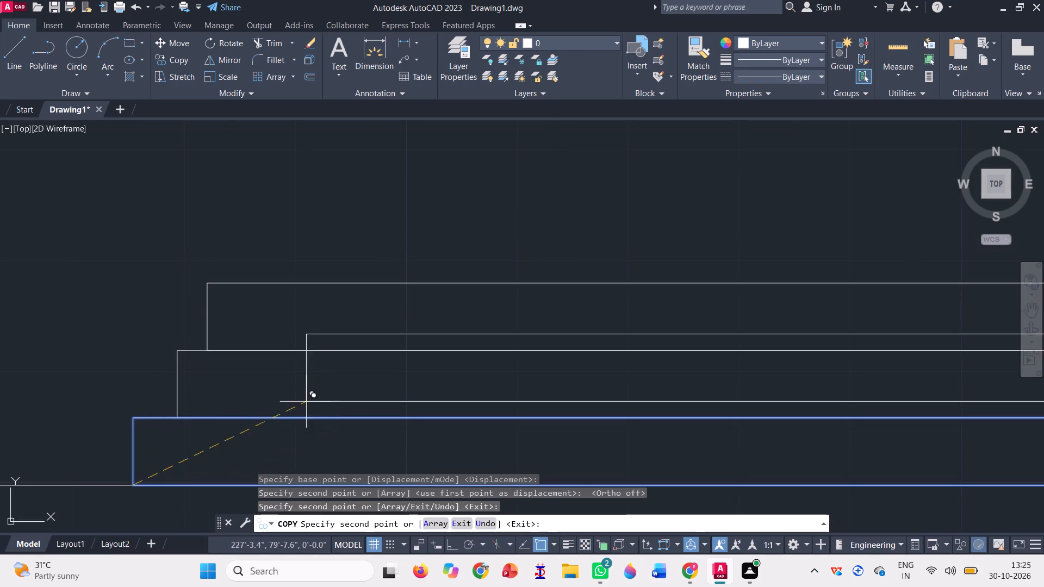
{"action": "key", "text": "Escape"}
Copy the top strip from the middle strip's upper-left corner to the bottom strip's upper-left corner, then to the new middle strip's.
{"action": "left_click", "coordinate": [219, 327]}
{"action": "left_click", "coordinate": [166, 266]}
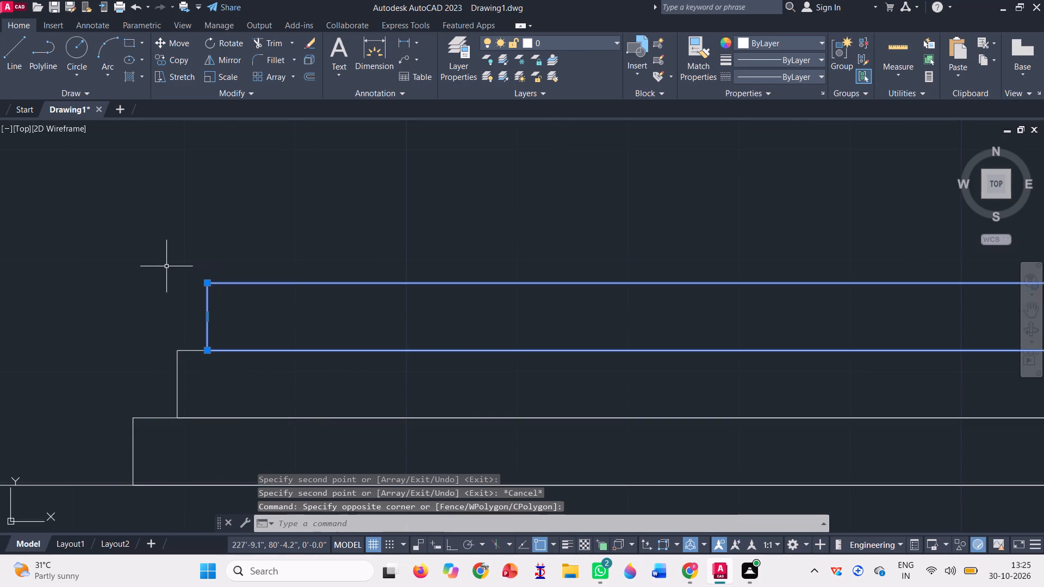
{"action": "key", "text": "c"}
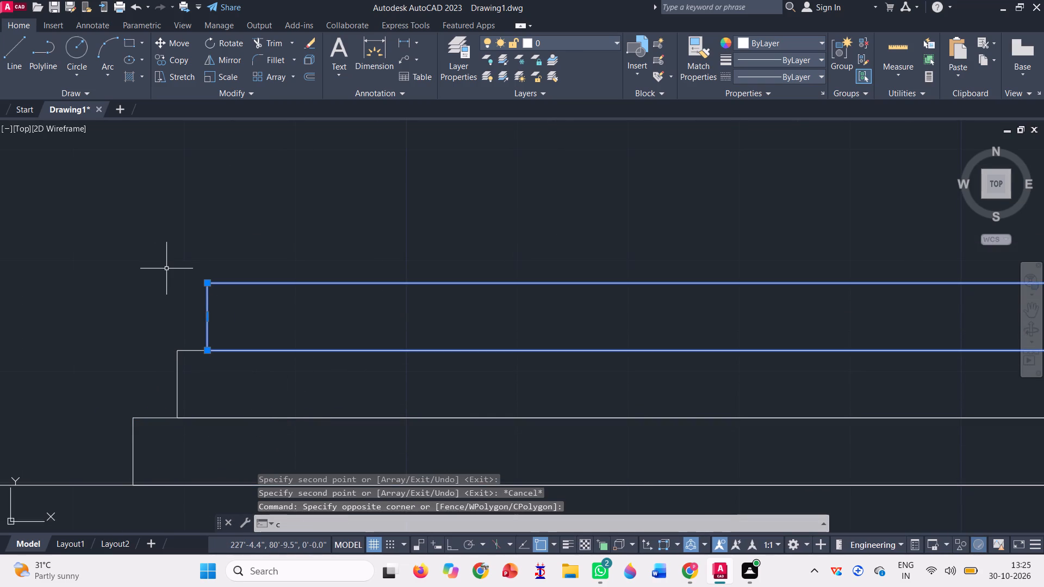
{"action": "type", "text": "o"}
{"action": "key", "text": "space"}
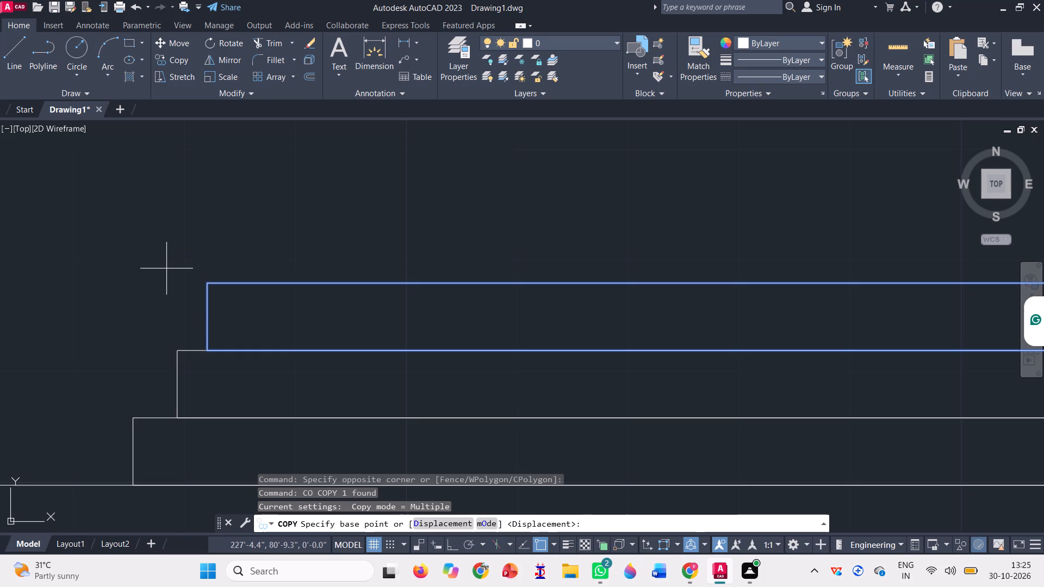
{"action": "scroll", "coordinate": [172, 383], "scroll_direction": "up", "scroll_amount": 2}
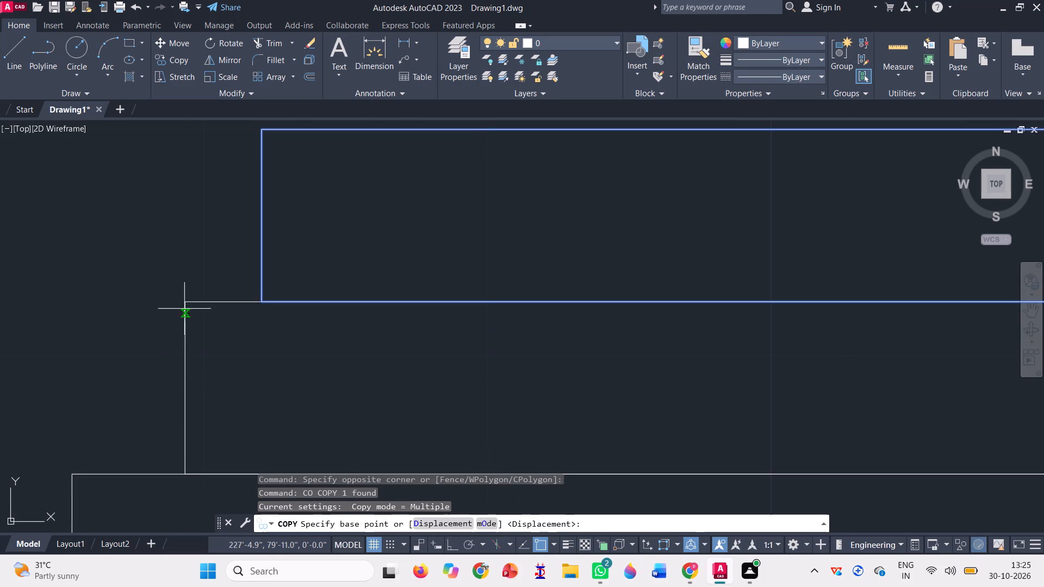
{"action": "left_click", "coordinate": [185, 297]}
{"action": "scroll", "coordinate": [229, 326], "scroll_direction": "down", "scroll_amount": 2}
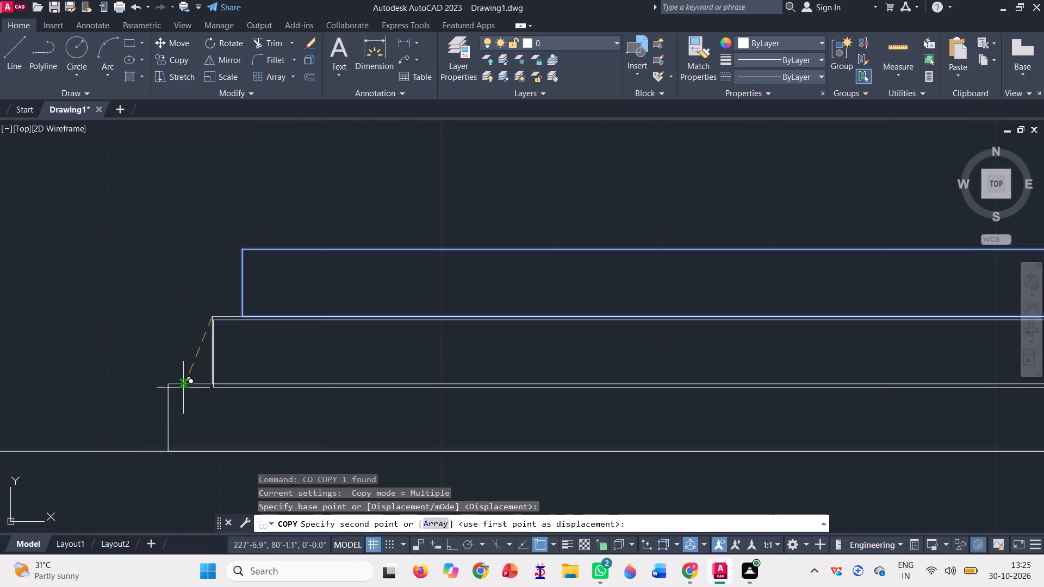
{"action": "scroll", "coordinate": [183, 385], "scroll_direction": "up", "scroll_amount": 2}
{"action": "left_click", "coordinate": [143, 384]}
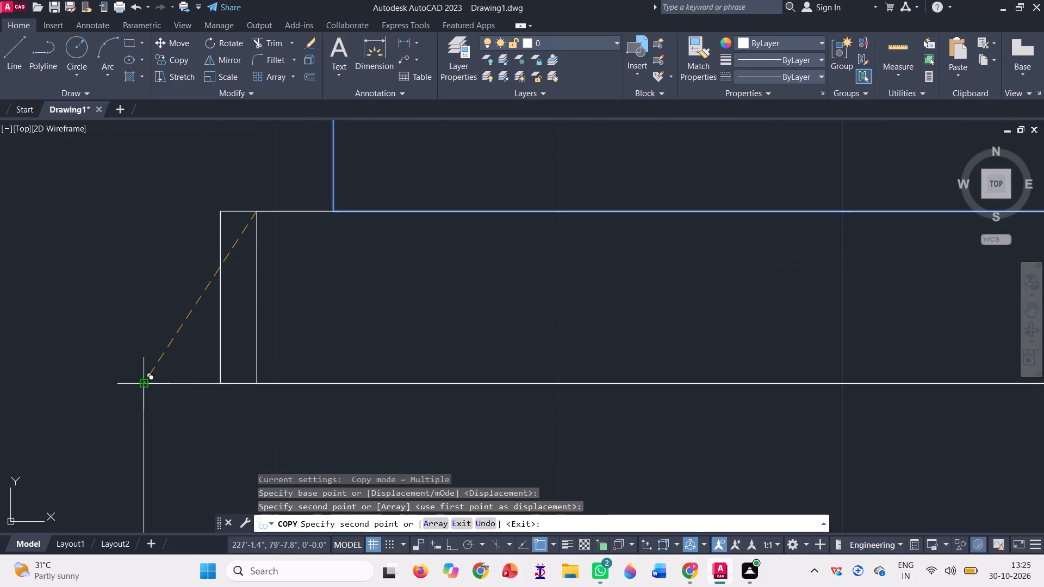
{"action": "left_click", "coordinate": [223, 207]}
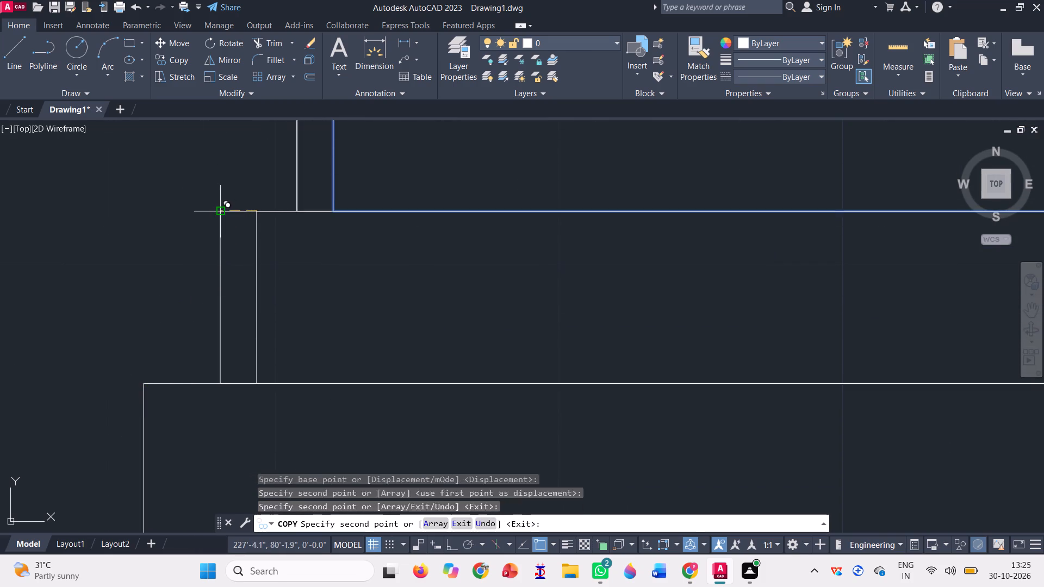
{"action": "scroll", "coordinate": [155, 325], "scroll_direction": "down", "scroll_amount": 2}
{"action": "key", "text": "space"}
Delete the two earlier copies, whose left ends lie just inside the new middle and top strips.
{"action": "scroll", "coordinate": [278, 229], "scroll_direction": "up", "scroll_amount": 1}
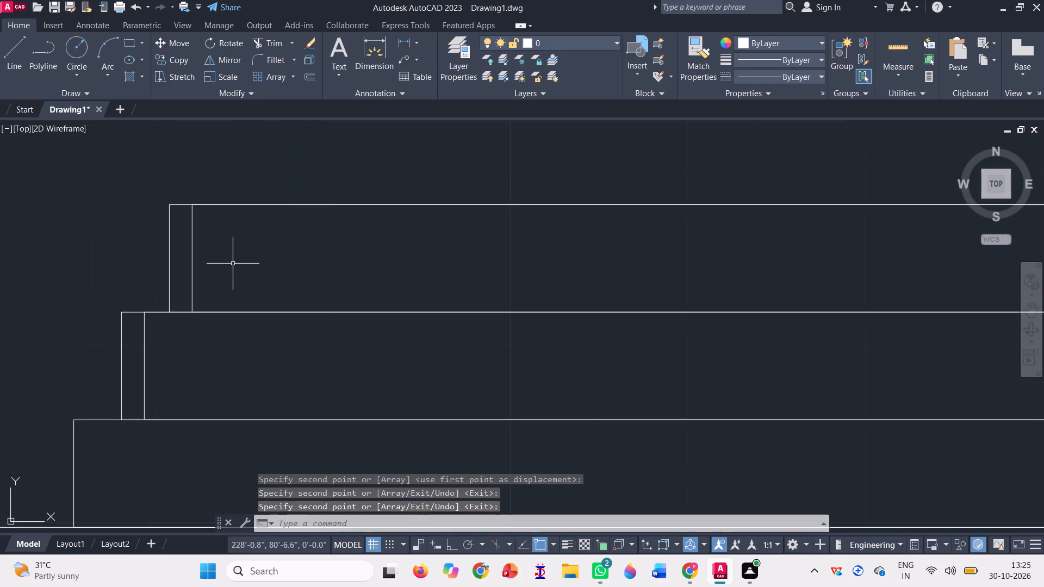
{"action": "left_click", "coordinate": [213, 273]}
{"action": "left_click", "coordinate": [184, 259]}
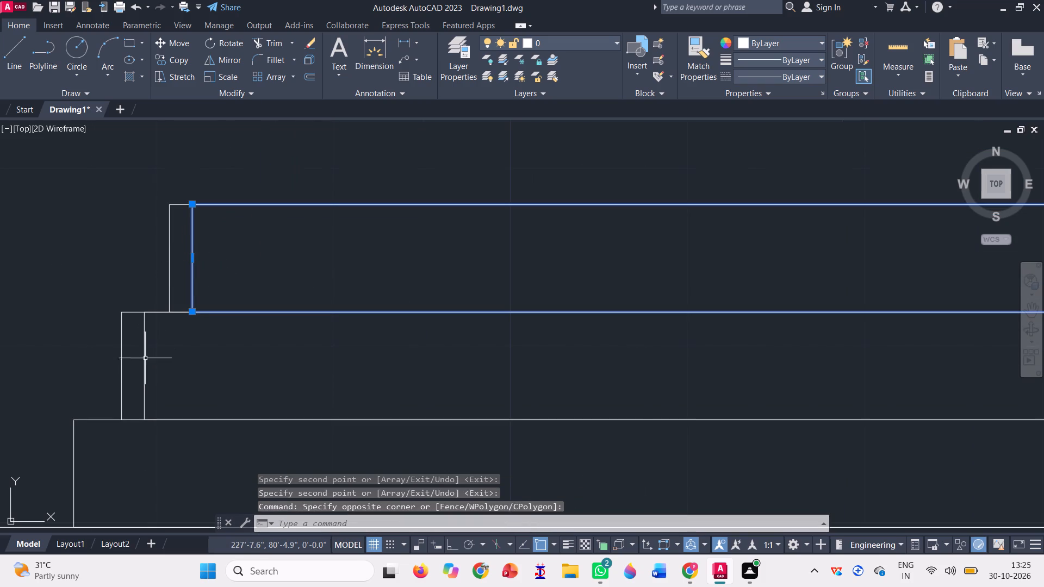
{"action": "left_click", "coordinate": [145, 362]}
{"action": "scroll", "coordinate": [180, 381], "scroll_direction": "down", "scroll_amount": 3}
{"action": "key", "text": "Delete"}
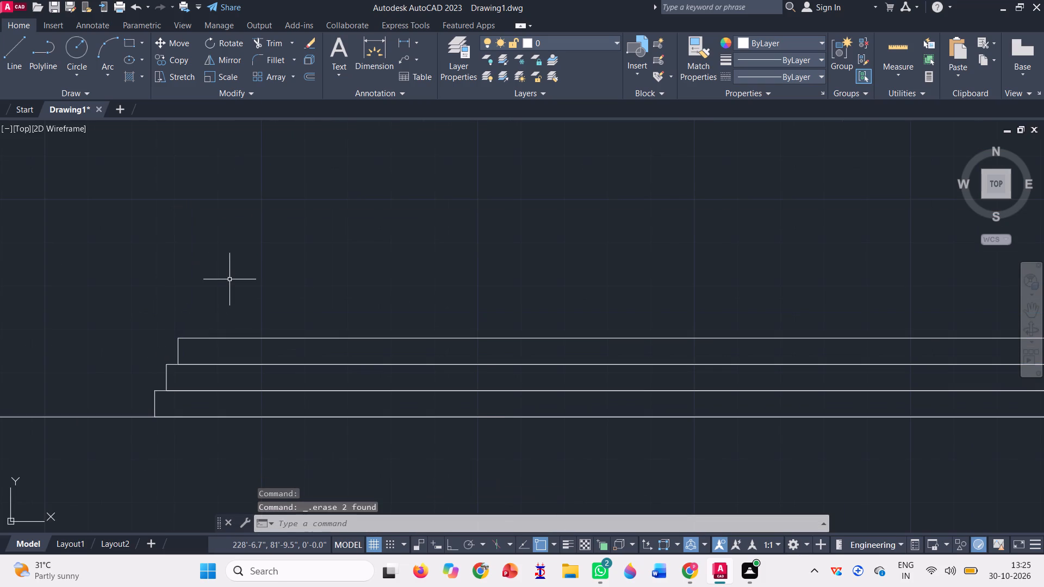
Trim the middle and top strips at the corner room's outer left wall line, removing the leftover end pieces inside the wall.
{"action": "scroll", "coordinate": [216, 291], "scroll_direction": "down", "scroll_amount": 1}
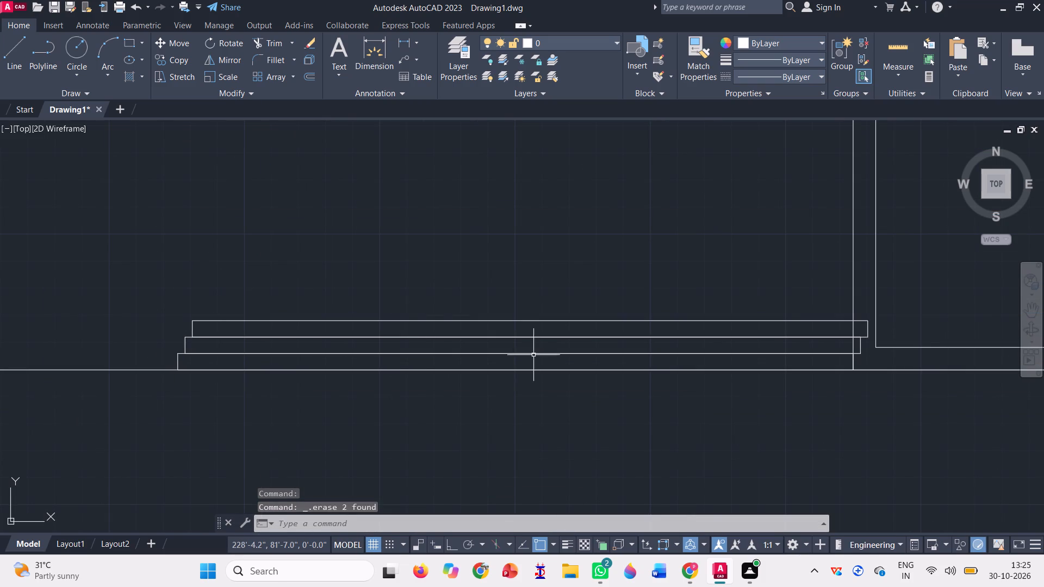
{"action": "scroll", "coordinate": [908, 332], "scroll_direction": "up", "scroll_amount": 1}
{"action": "left_click", "coordinate": [265, 37]}
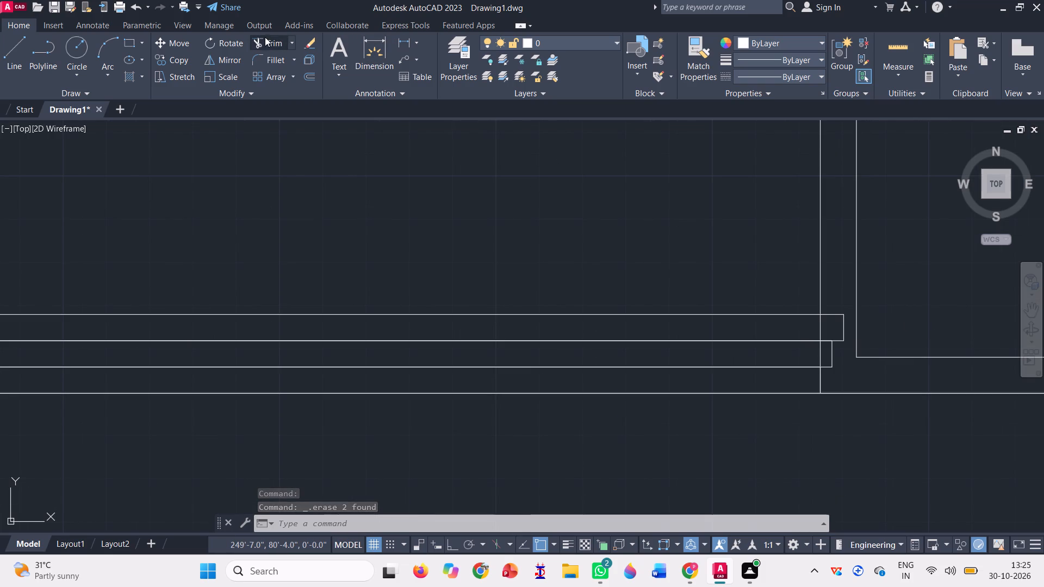
{"action": "scroll", "coordinate": [857, 361], "scroll_direction": "up", "scroll_amount": 3}
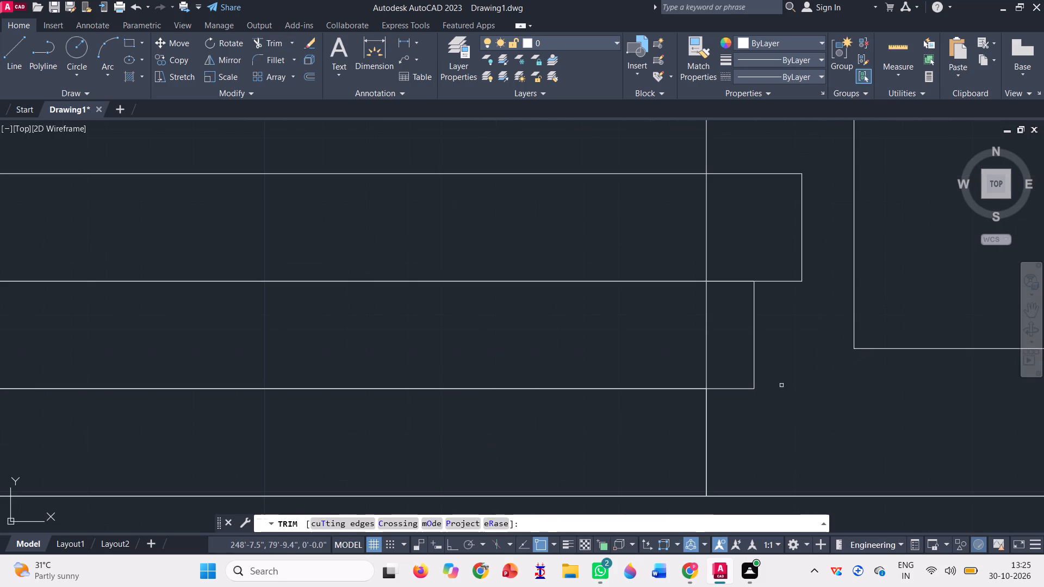
{"action": "left_click", "coordinate": [721, 410]}
{"action": "left_click", "coordinate": [757, 147]}
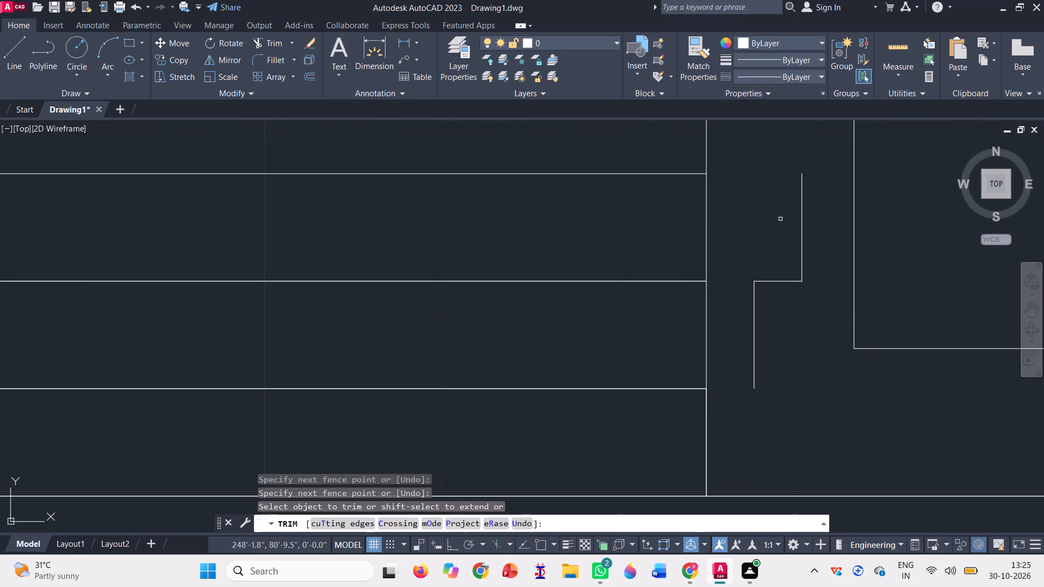
{"action": "left_click", "coordinate": [785, 227]}
{"action": "left_click", "coordinate": [806, 251]}
{"action": "left_click", "coordinate": [765, 282]}
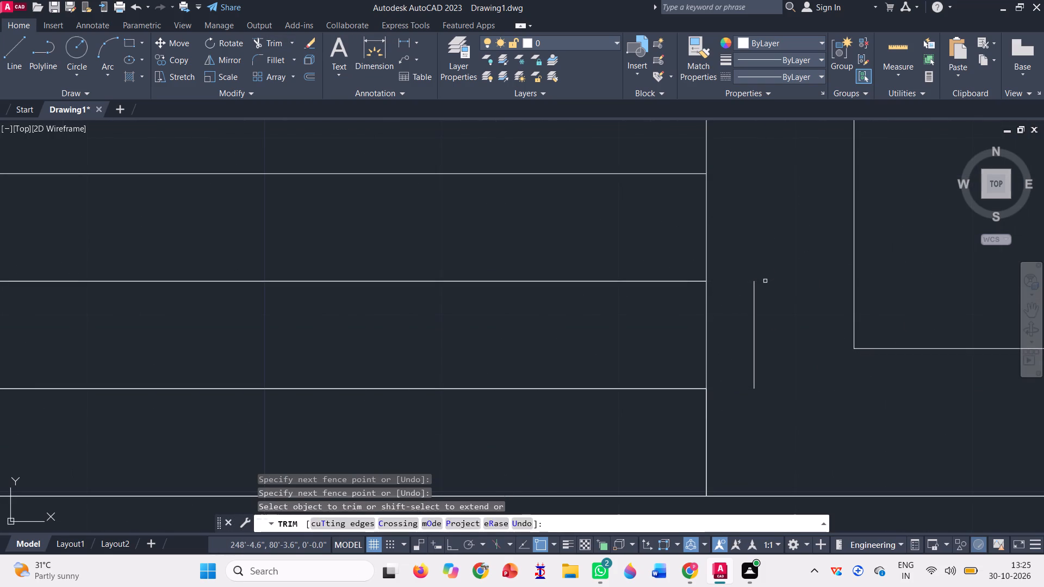
{"action": "left_click", "coordinate": [739, 335]}
{"action": "left_click", "coordinate": [772, 308]}
{"action": "scroll", "coordinate": [735, 340], "scroll_direction": "down", "scroll_amount": 3}
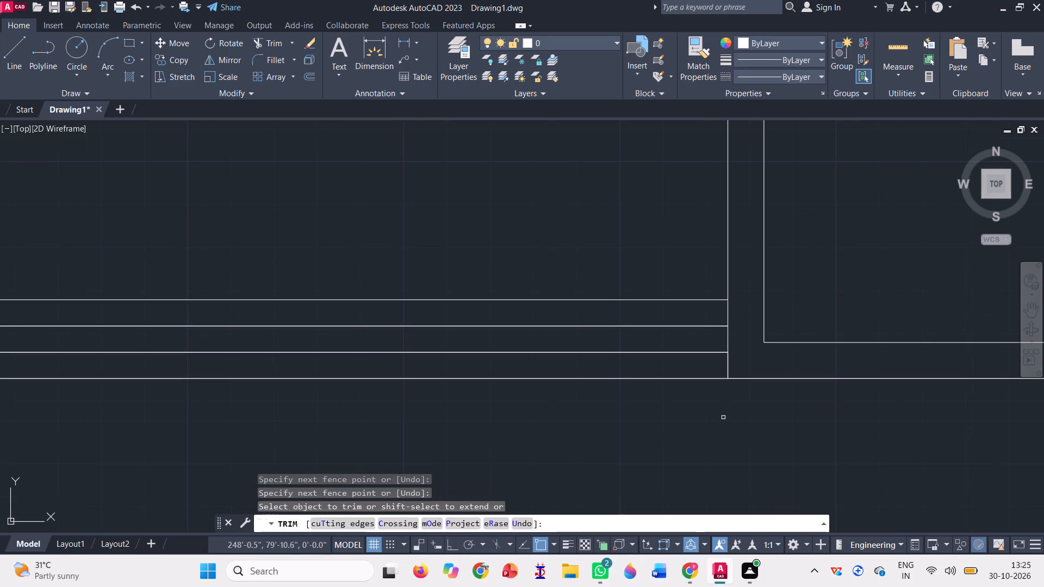
{"action": "key", "text": "Escape"}
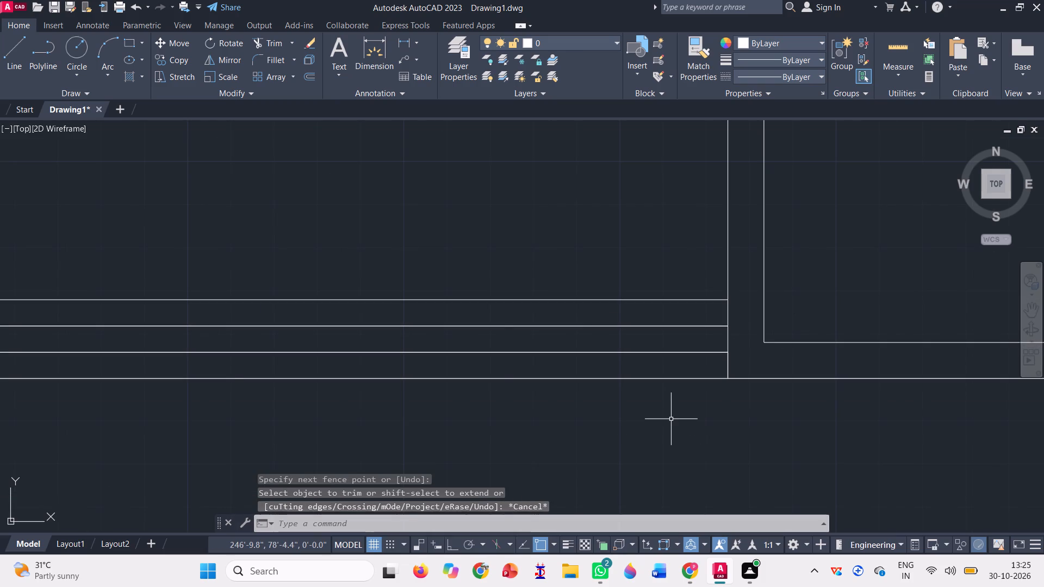
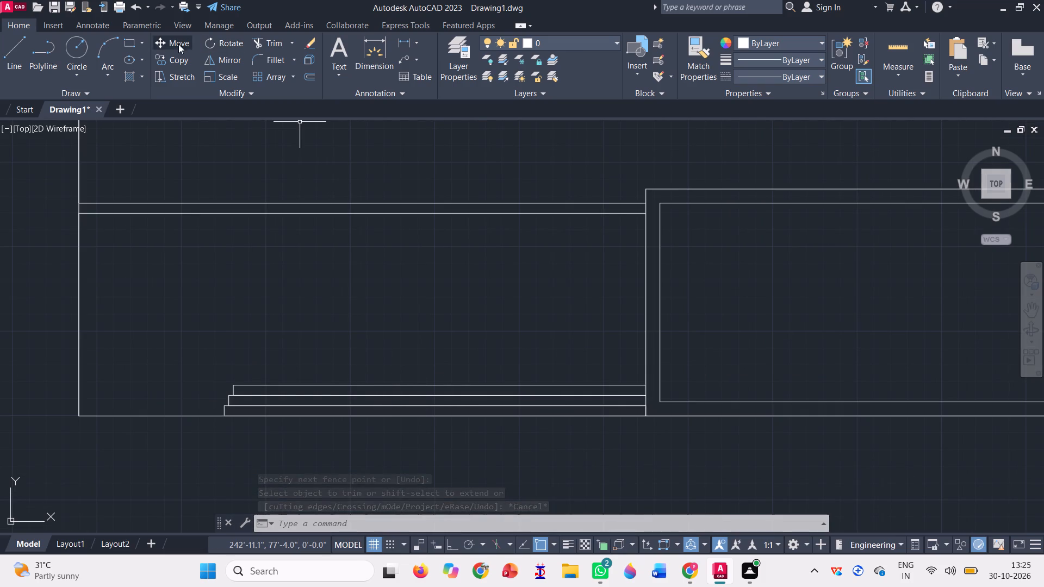
Draw a tall narrow rectangular post, about 11" wide and 6'4" tall, standing on the top step strip near its free end.
{"action": "left_click", "coordinate": [132, 42]}
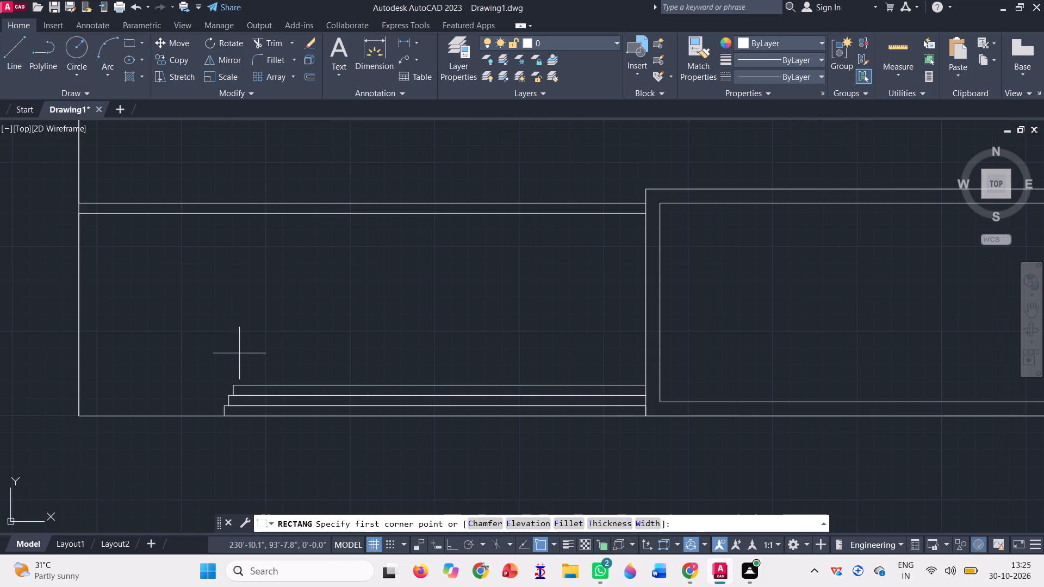
{"action": "scroll", "coordinate": [249, 362], "scroll_direction": "up", "scroll_amount": 2}
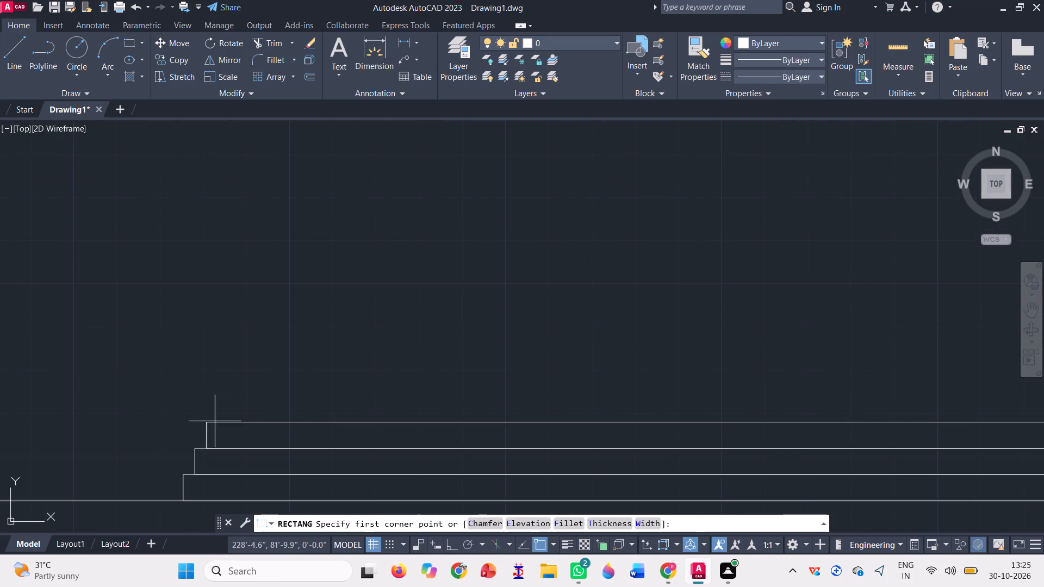
{"action": "scroll", "coordinate": [214, 409], "scroll_direction": "up", "scroll_amount": 3}
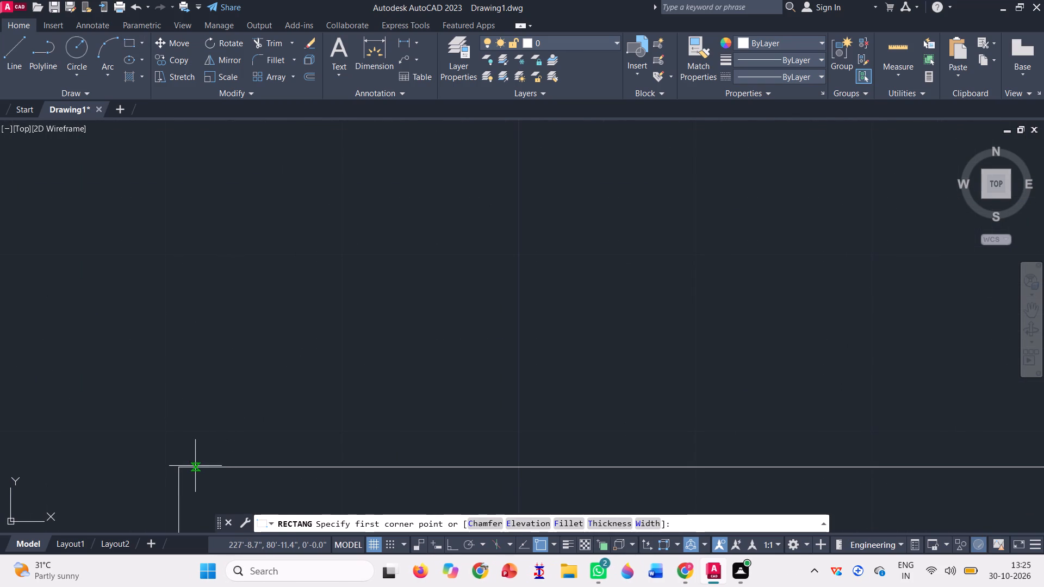
{"action": "left_click", "coordinate": [195, 466]}
{"action": "scroll", "coordinate": [250, 462], "scroll_direction": "down", "scroll_amount": 2}
{"action": "scroll", "coordinate": [245, 416], "scroll_direction": "down", "scroll_amount": 2}
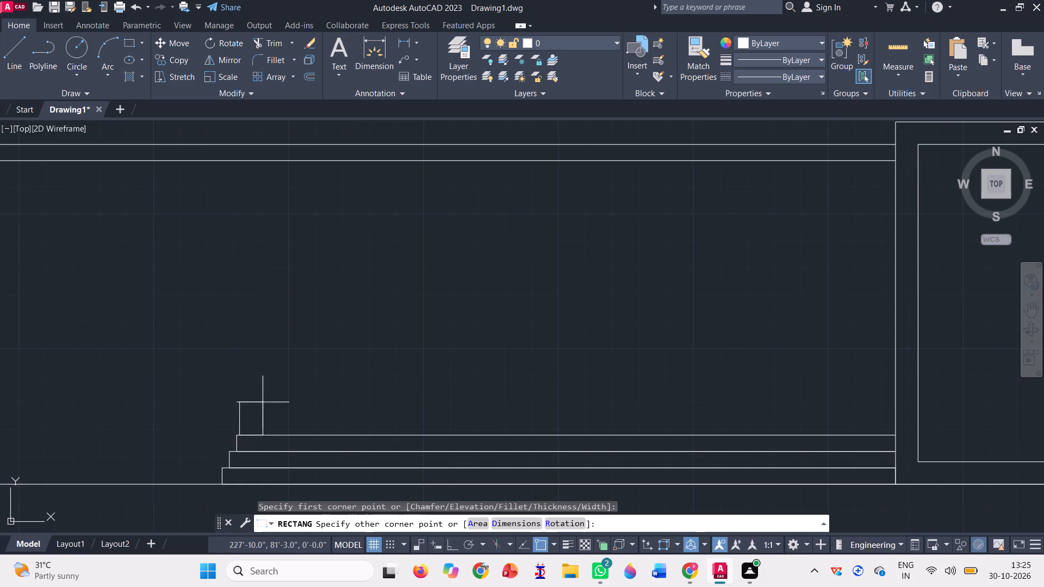
{"action": "scroll", "coordinate": [232, 317], "scroll_direction": "down", "scroll_amount": 2}
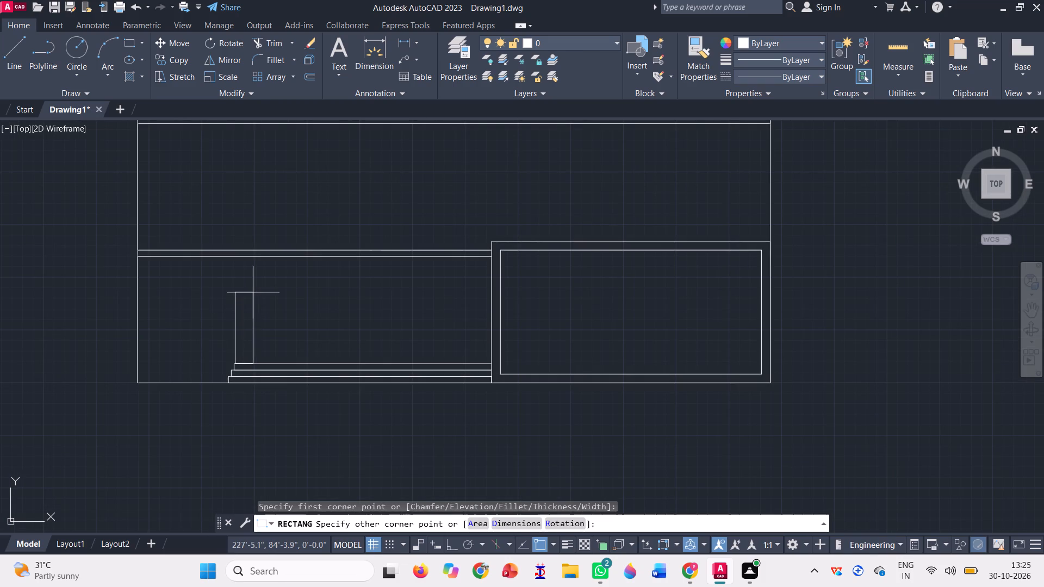
{"action": "scroll", "coordinate": [248, 281], "scroll_direction": "up", "scroll_amount": 1}
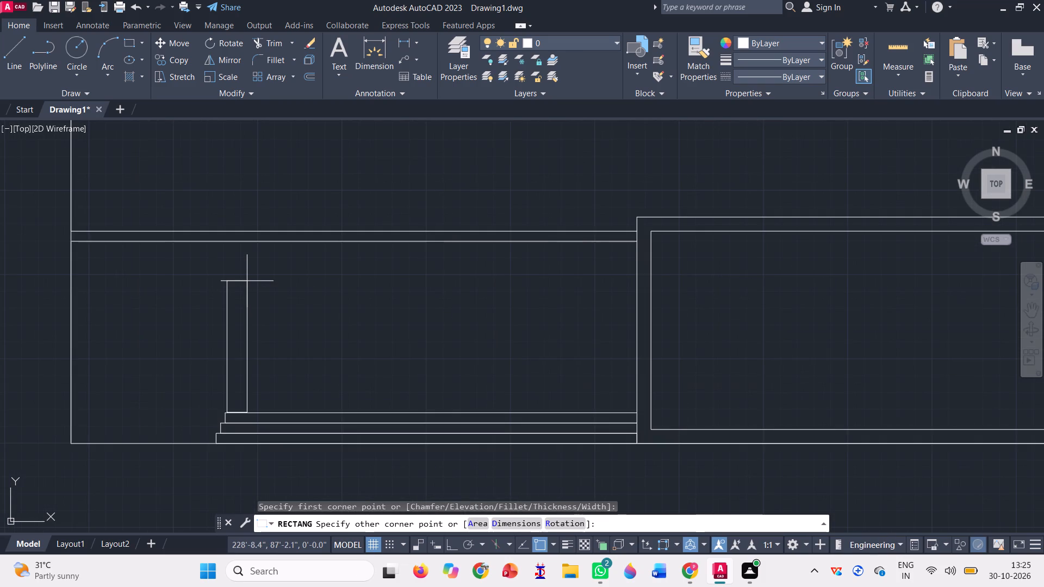
{"action": "left_click", "coordinate": [246, 278]}
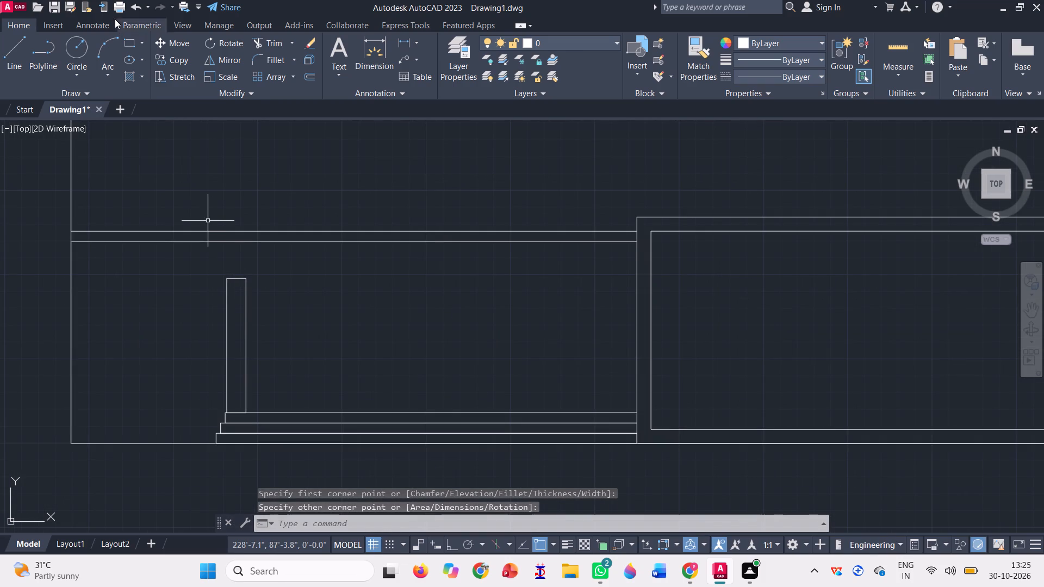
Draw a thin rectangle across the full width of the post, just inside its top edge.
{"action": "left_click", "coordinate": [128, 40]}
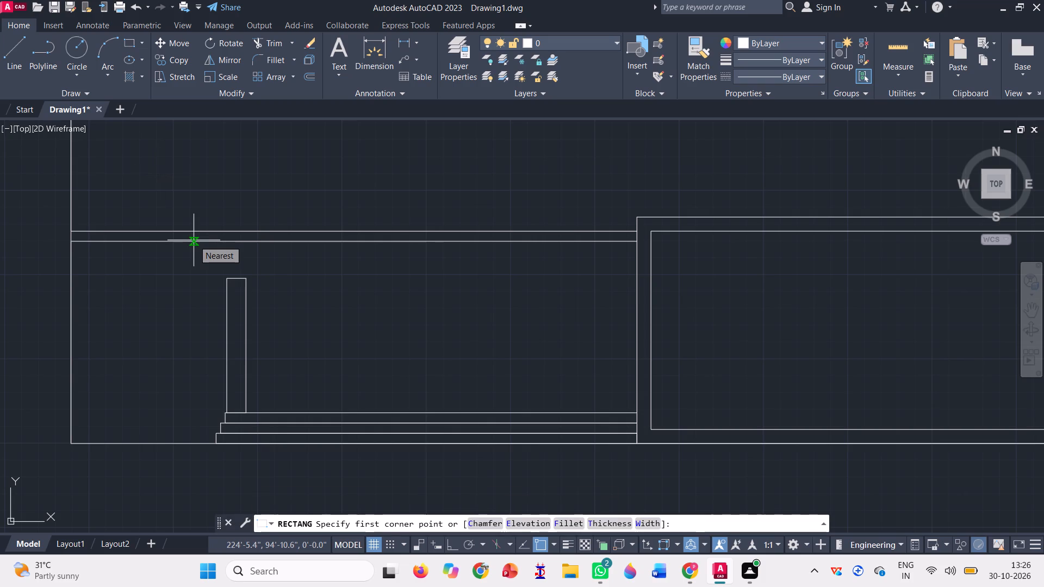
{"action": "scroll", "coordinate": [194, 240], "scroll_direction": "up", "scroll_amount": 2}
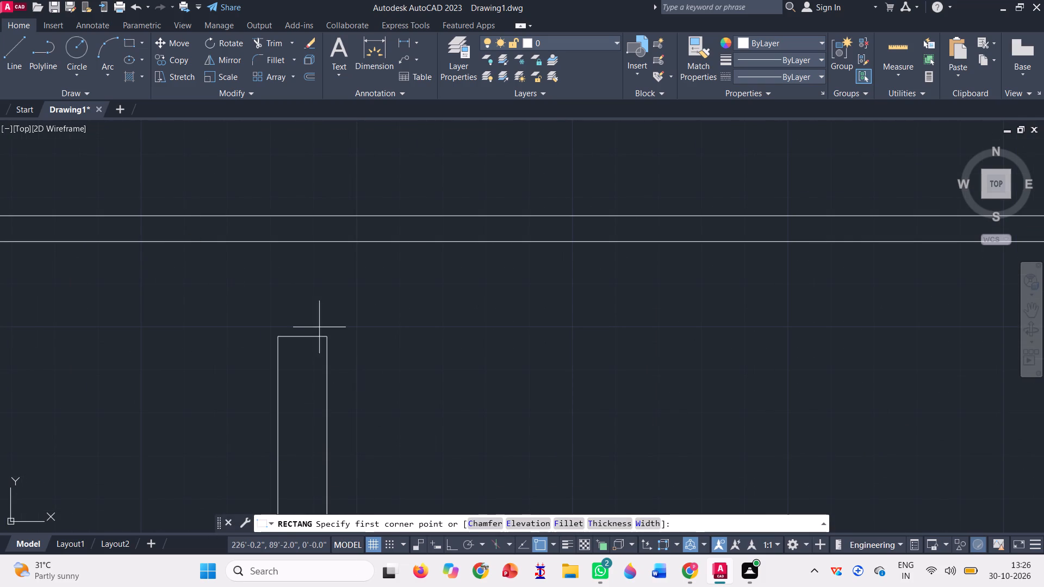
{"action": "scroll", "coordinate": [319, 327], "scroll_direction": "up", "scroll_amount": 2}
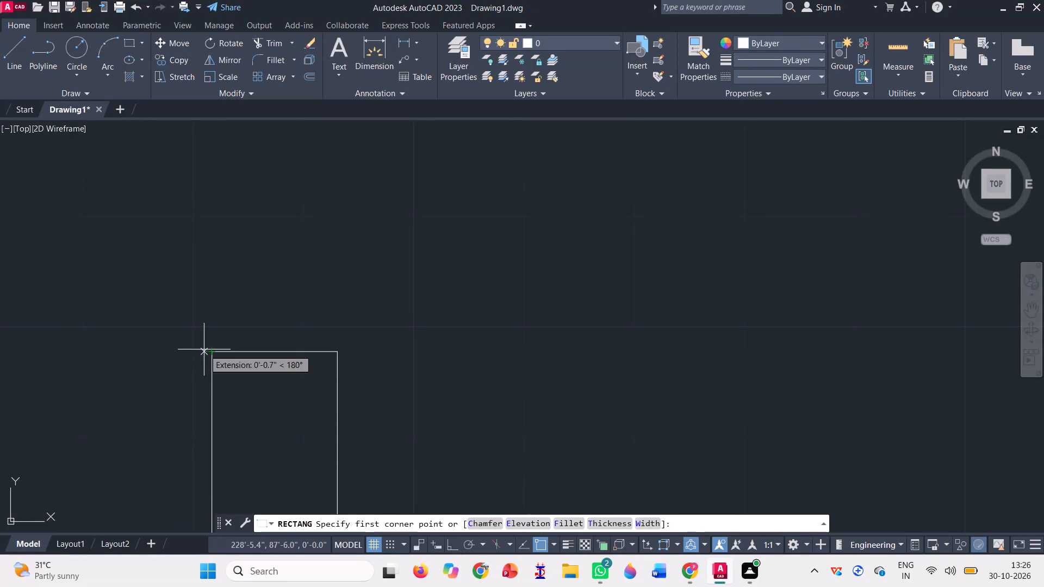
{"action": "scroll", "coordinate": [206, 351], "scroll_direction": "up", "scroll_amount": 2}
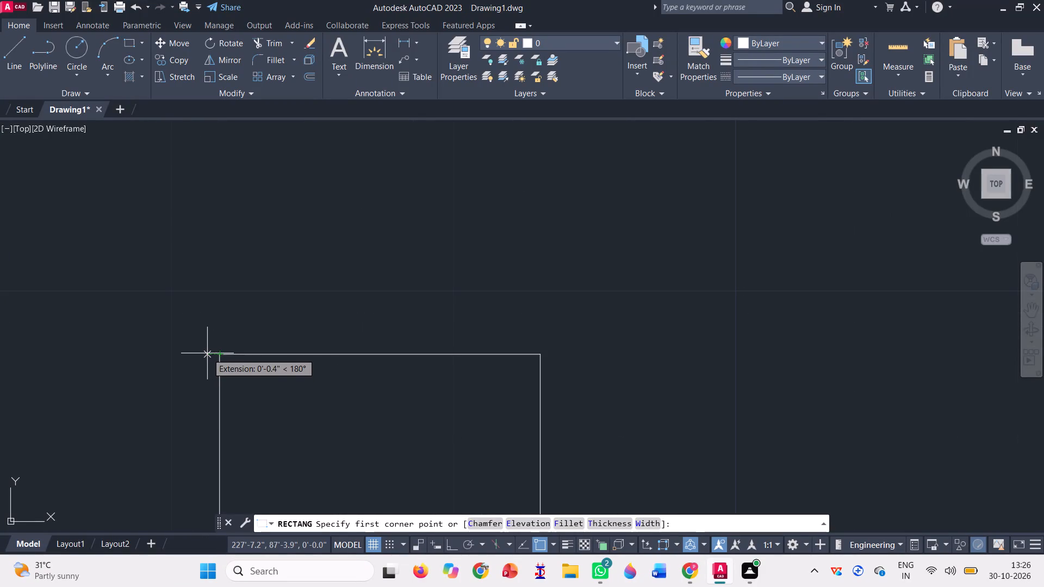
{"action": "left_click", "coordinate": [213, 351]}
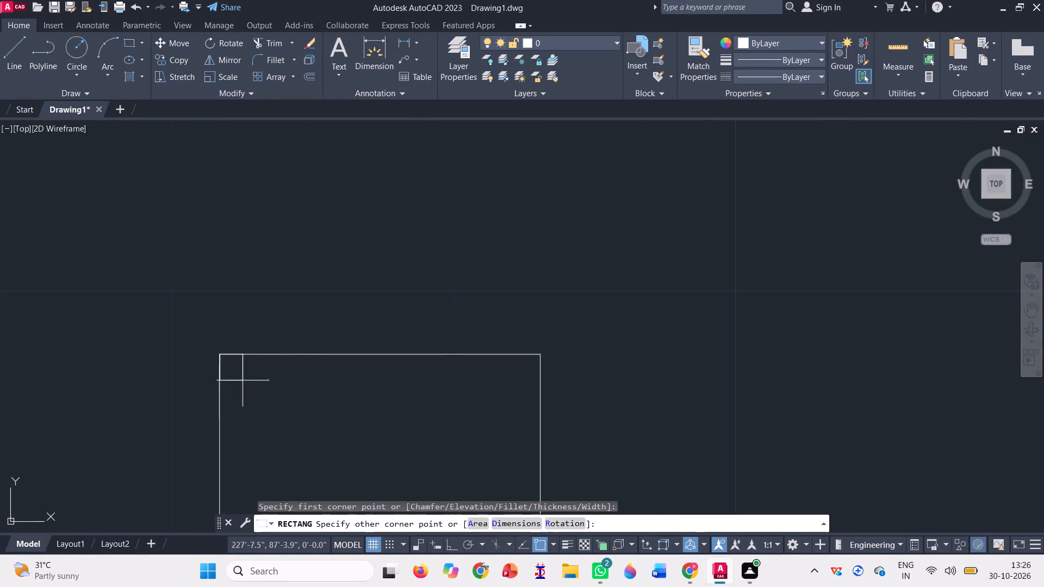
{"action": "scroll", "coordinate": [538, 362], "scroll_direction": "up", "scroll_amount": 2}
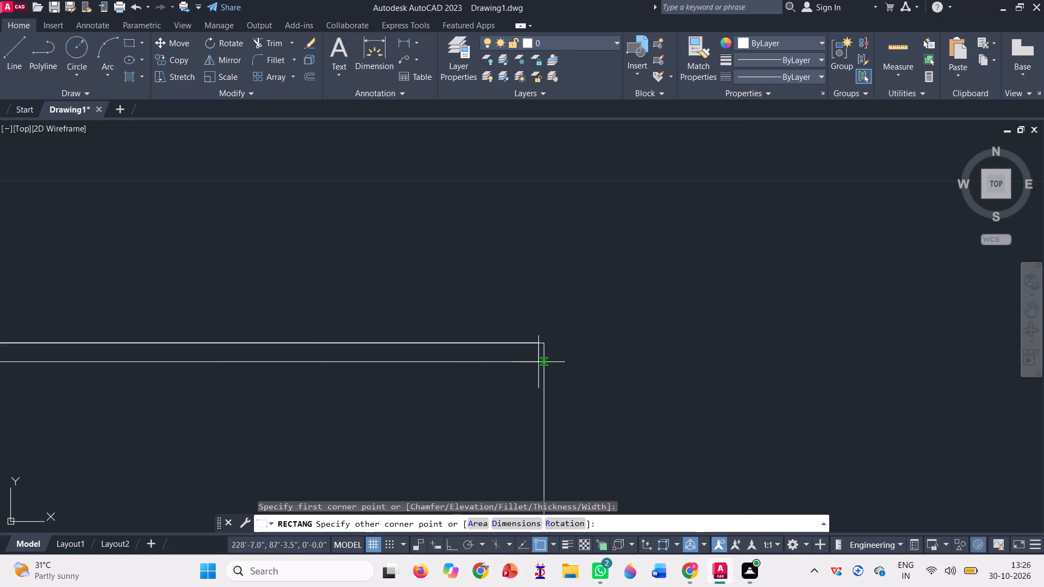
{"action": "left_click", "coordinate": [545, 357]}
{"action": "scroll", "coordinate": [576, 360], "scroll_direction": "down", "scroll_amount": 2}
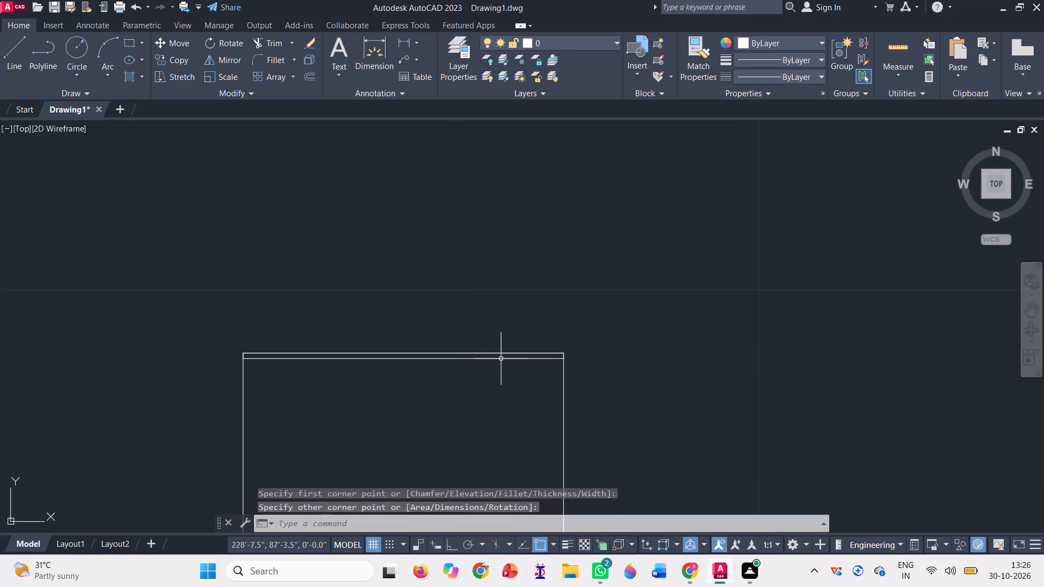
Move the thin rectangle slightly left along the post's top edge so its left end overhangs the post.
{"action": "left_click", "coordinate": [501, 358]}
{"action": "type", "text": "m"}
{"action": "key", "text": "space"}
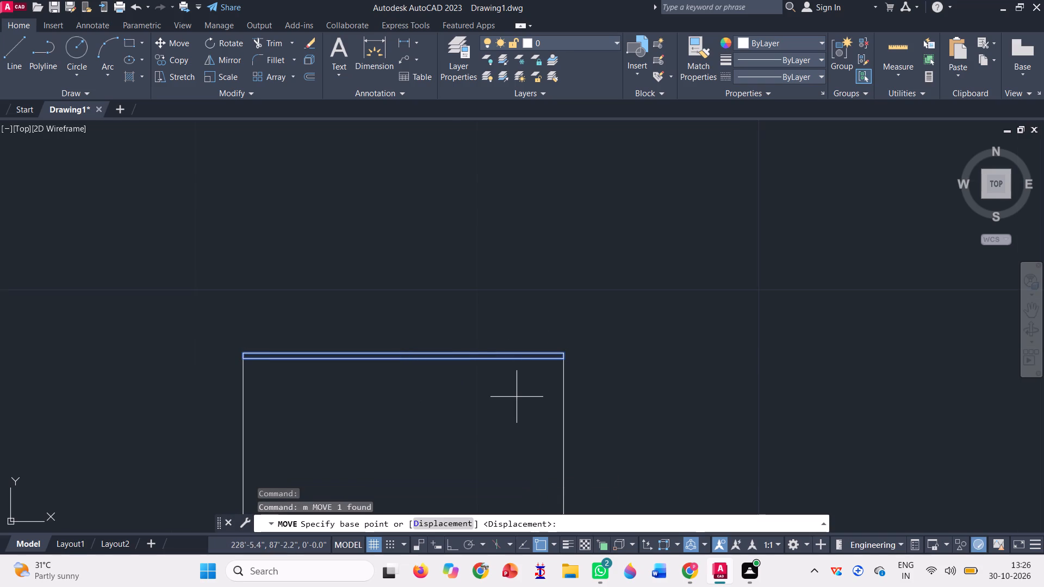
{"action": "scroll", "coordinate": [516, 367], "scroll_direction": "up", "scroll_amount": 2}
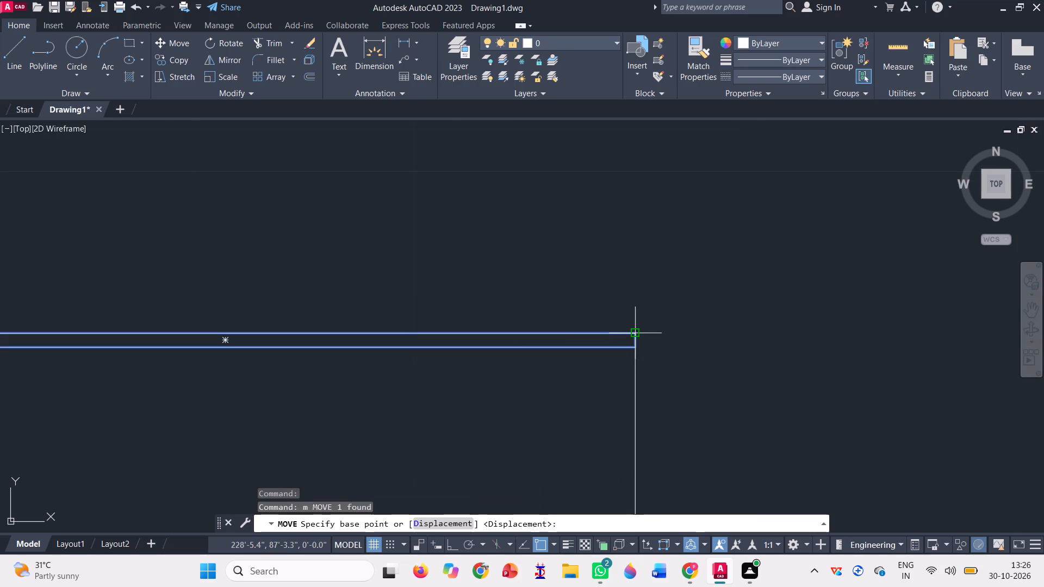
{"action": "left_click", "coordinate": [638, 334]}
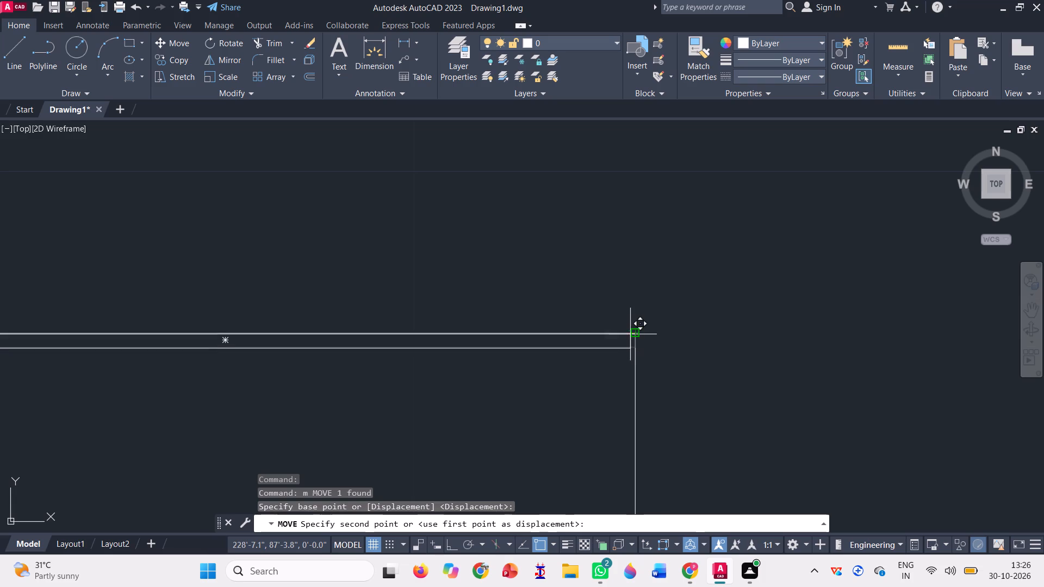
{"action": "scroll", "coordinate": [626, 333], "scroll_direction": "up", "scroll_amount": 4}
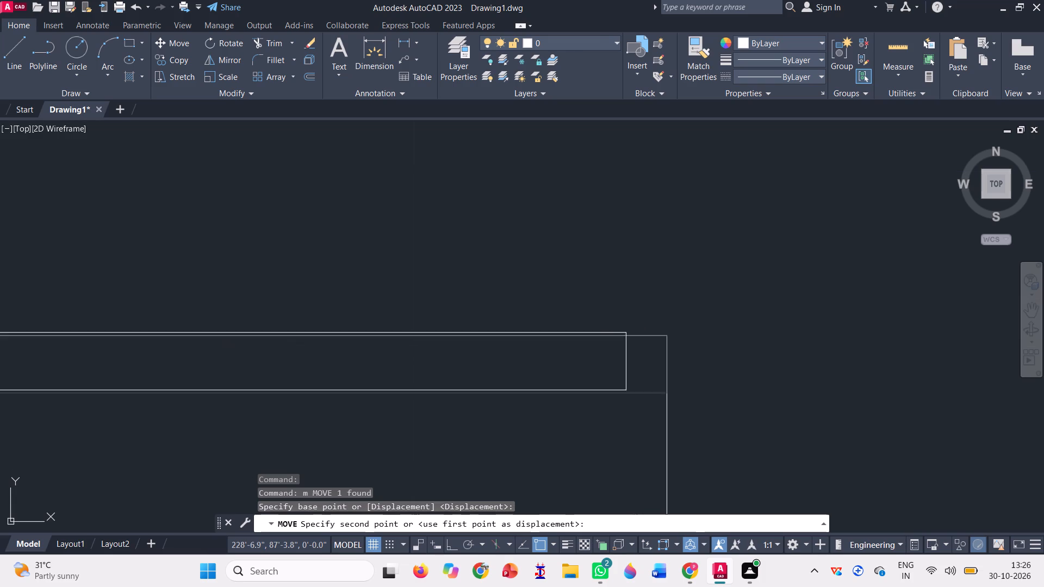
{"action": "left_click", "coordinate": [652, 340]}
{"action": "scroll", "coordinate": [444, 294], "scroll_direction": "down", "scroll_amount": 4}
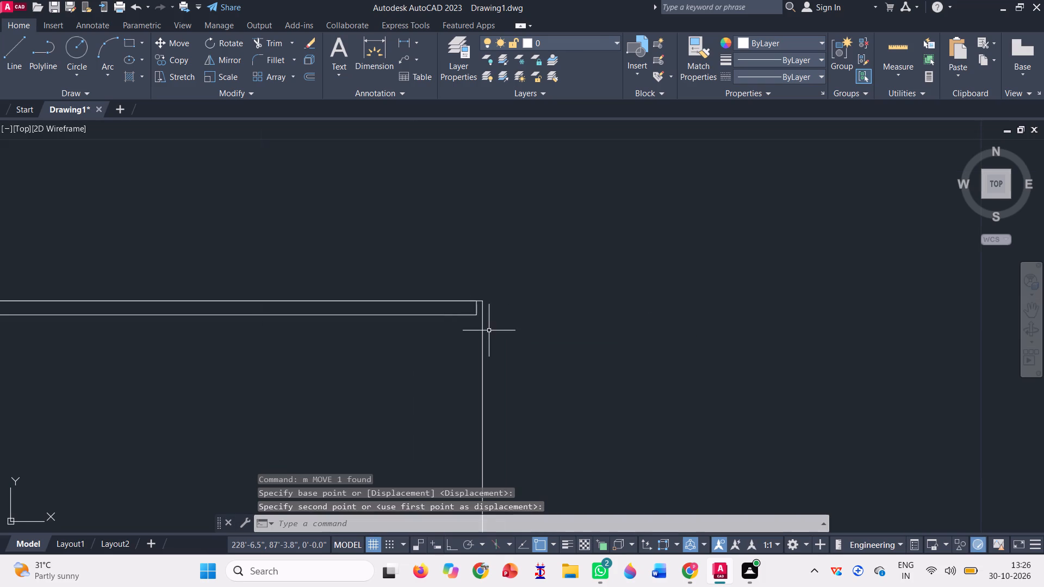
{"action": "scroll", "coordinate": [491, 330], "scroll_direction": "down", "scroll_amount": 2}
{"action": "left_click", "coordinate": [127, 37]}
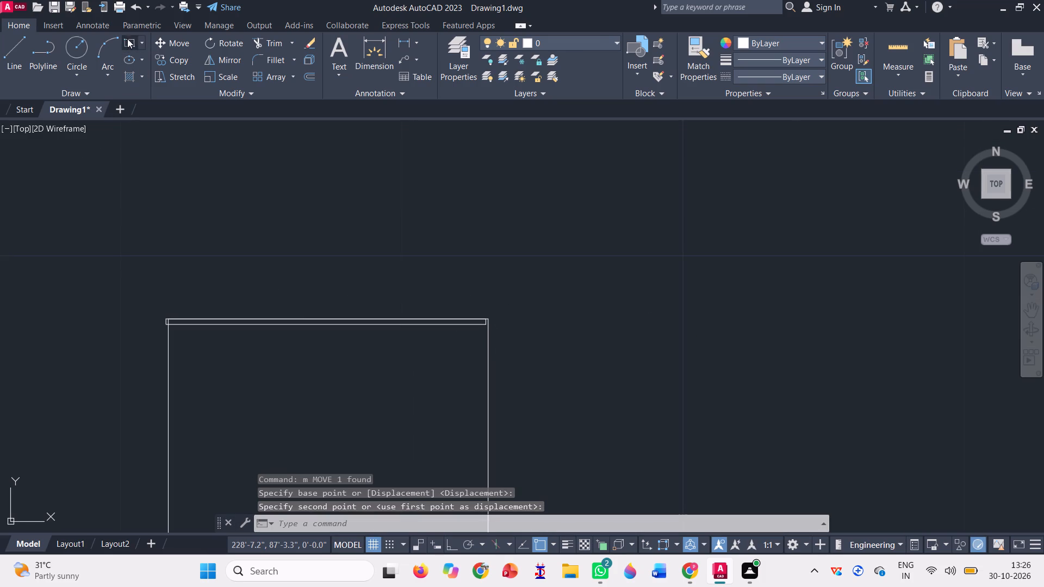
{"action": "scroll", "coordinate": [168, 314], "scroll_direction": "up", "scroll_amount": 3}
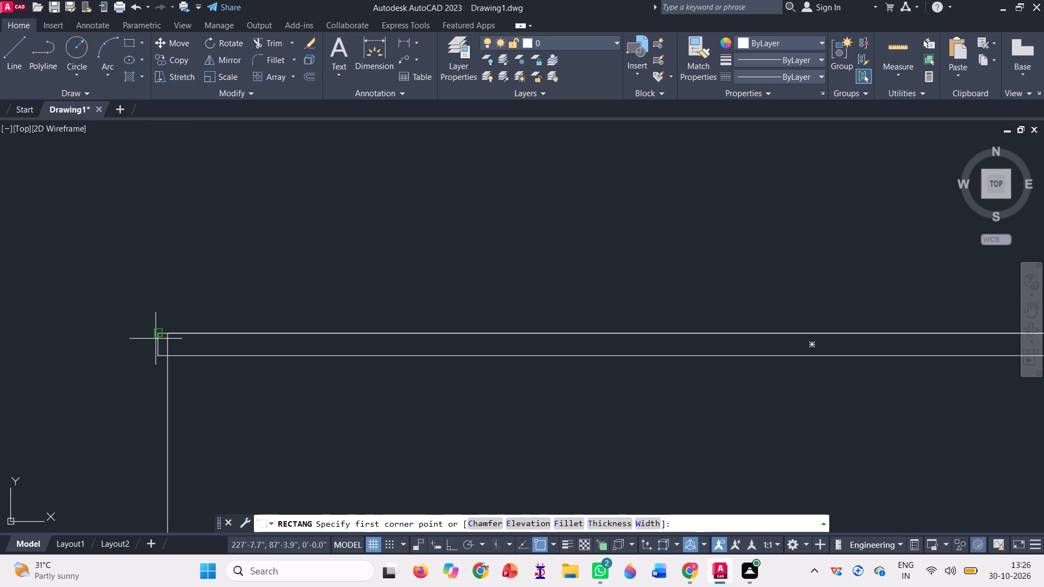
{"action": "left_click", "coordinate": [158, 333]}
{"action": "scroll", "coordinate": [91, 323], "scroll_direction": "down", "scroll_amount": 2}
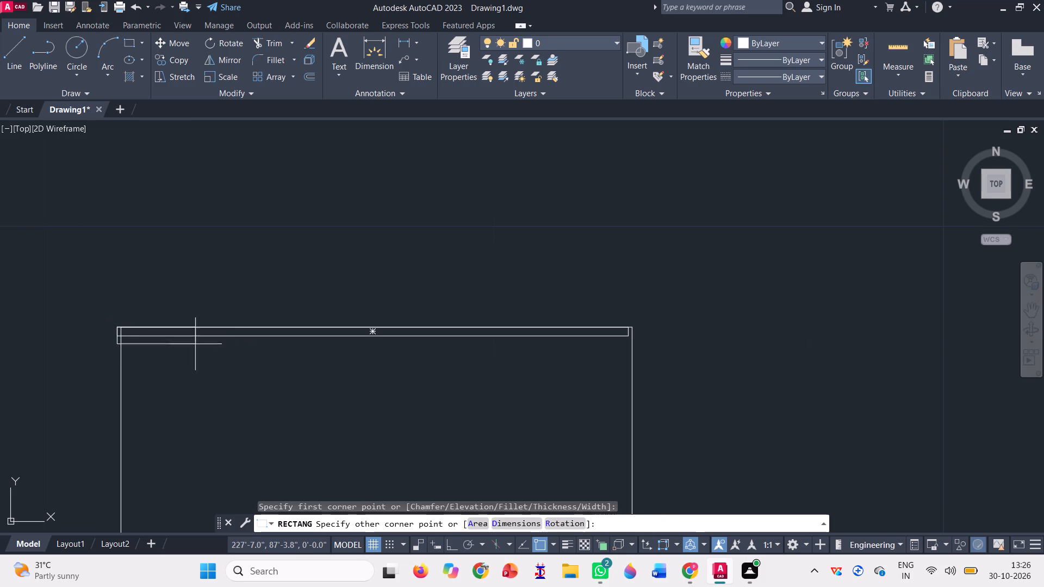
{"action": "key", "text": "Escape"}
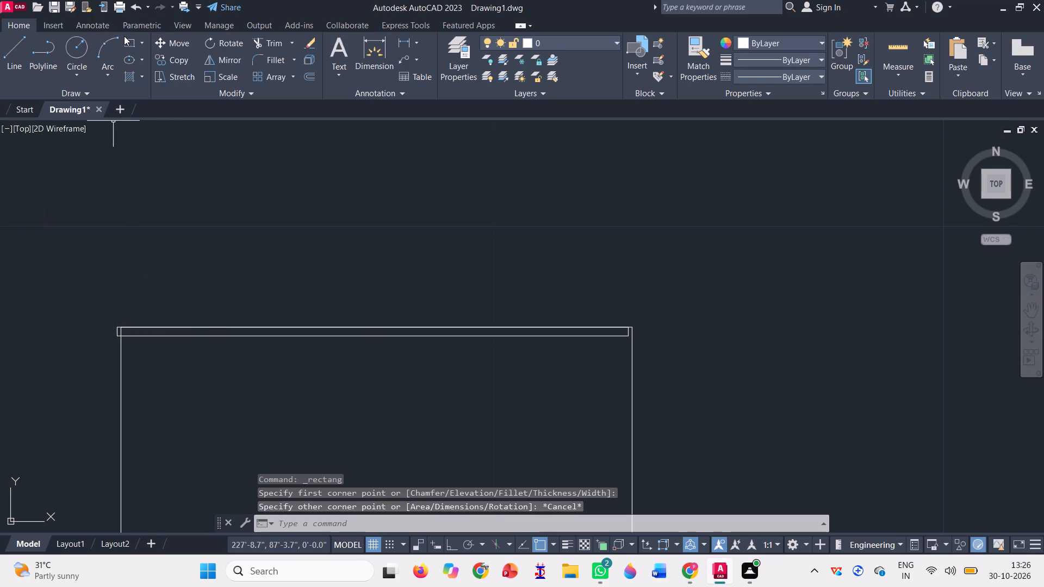
Draw a thin cap rectangle from the post's upper-right corner to the lower-left corner of the overhanging thin rectangle.
{"action": "left_click", "coordinate": [124, 36]}
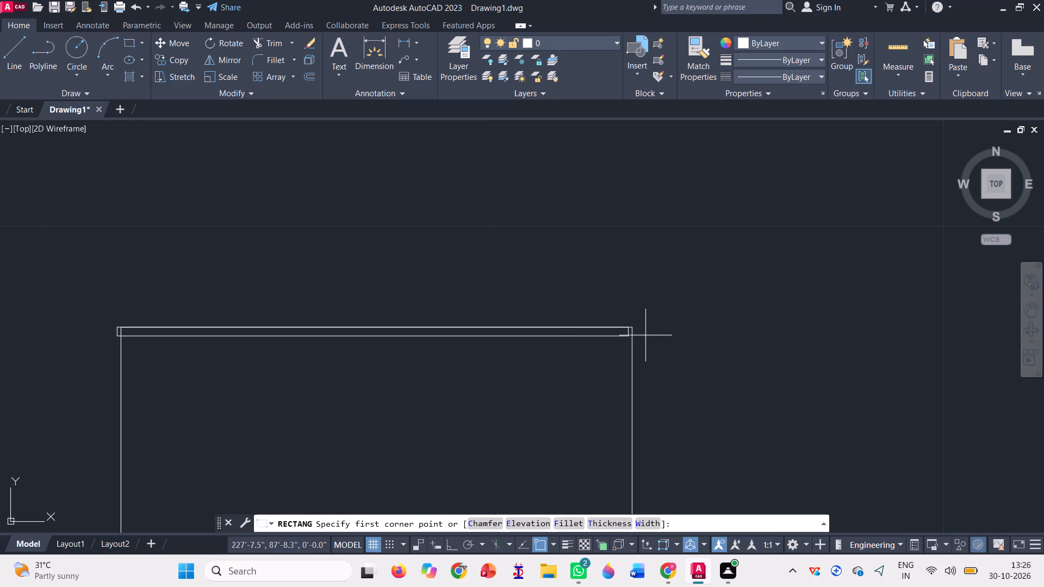
{"action": "scroll", "coordinate": [638, 320], "scroll_direction": "up", "scroll_amount": 2}
{"action": "left_click", "coordinate": [625, 334]}
{"action": "scroll", "coordinate": [687, 271], "scroll_direction": "down", "scroll_amount": 1}
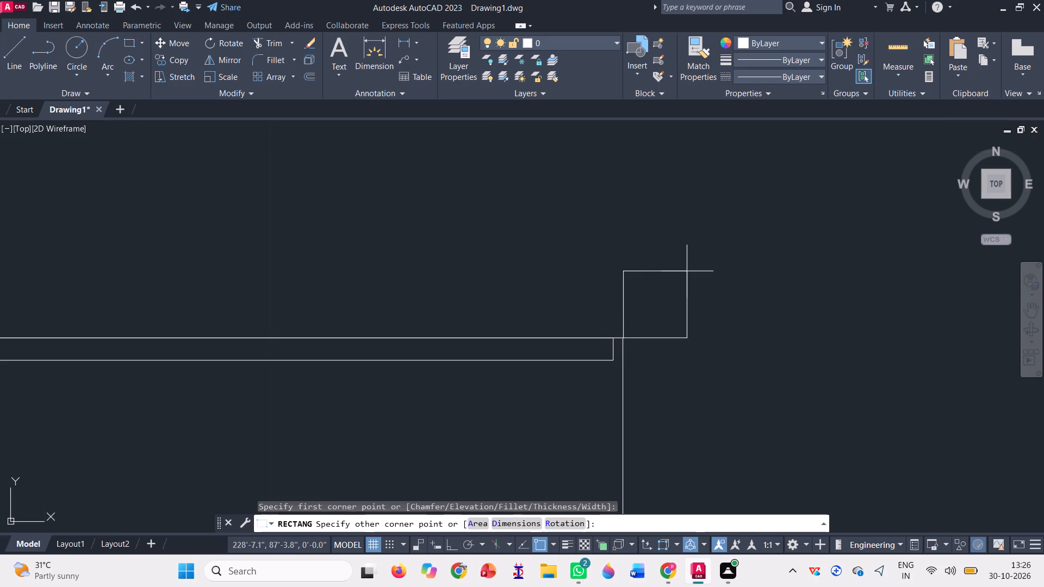
{"action": "scroll", "coordinate": [687, 271], "scroll_direction": "down", "scroll_amount": 1}
{"action": "scroll", "coordinate": [153, 293], "scroll_direction": "up", "scroll_amount": 3}
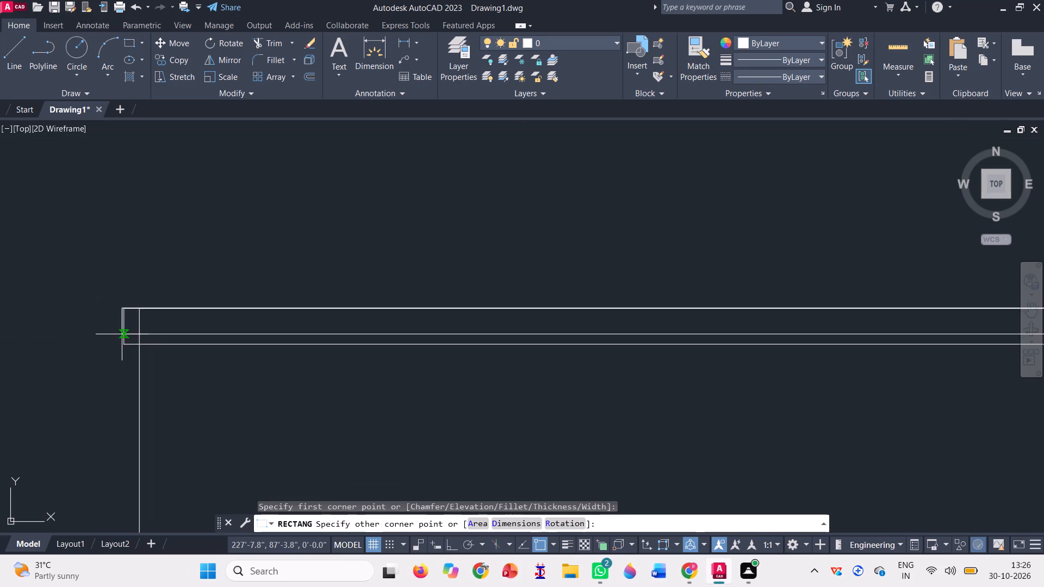
{"action": "left_click", "coordinate": [120, 343]}
{"action": "scroll", "coordinate": [128, 282], "scroll_direction": "down", "scroll_amount": 3}
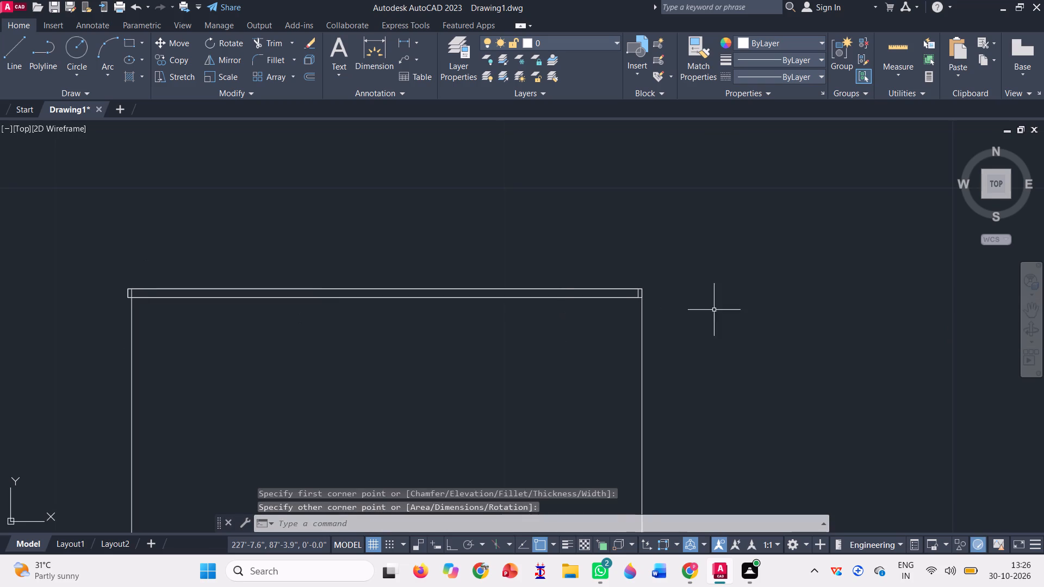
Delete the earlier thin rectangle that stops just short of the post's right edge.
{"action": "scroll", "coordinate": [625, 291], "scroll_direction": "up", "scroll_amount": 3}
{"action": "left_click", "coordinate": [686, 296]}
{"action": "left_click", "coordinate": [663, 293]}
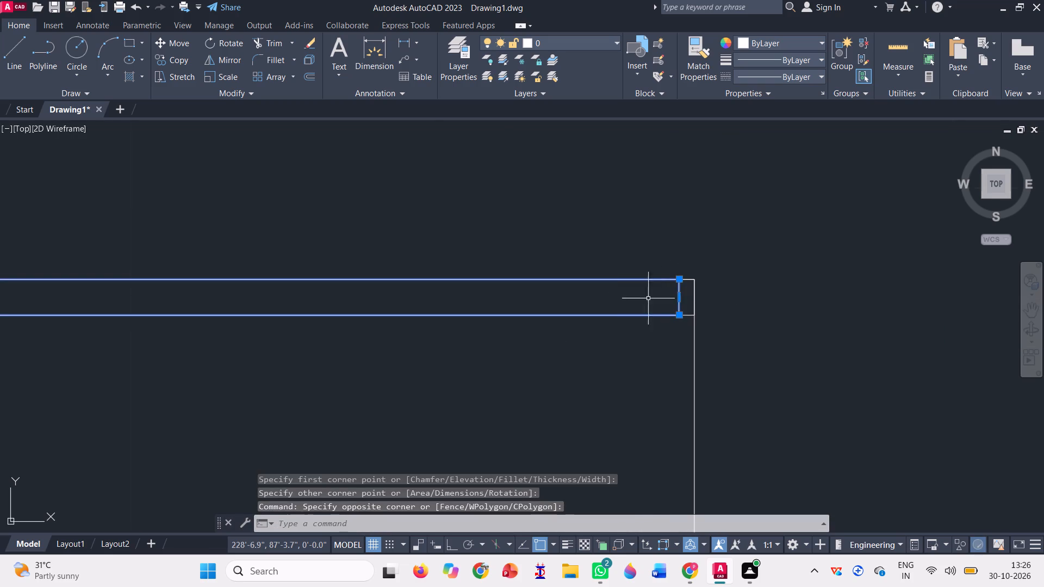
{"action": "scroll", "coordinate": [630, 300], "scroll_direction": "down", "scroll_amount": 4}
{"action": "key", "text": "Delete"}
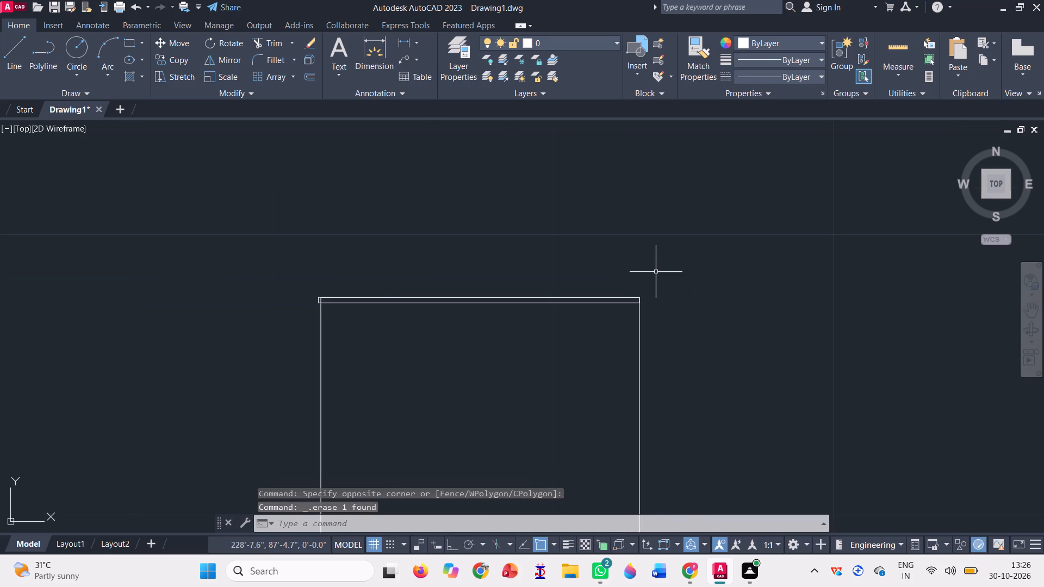
Draw a rectangle over the post, from where its left edge meets the cap's underside to the post's lower-right corner.
{"action": "scroll", "coordinate": [346, 330], "scroll_direction": "down", "scroll_amount": 1}
{"action": "left_click", "coordinate": [128, 46]}
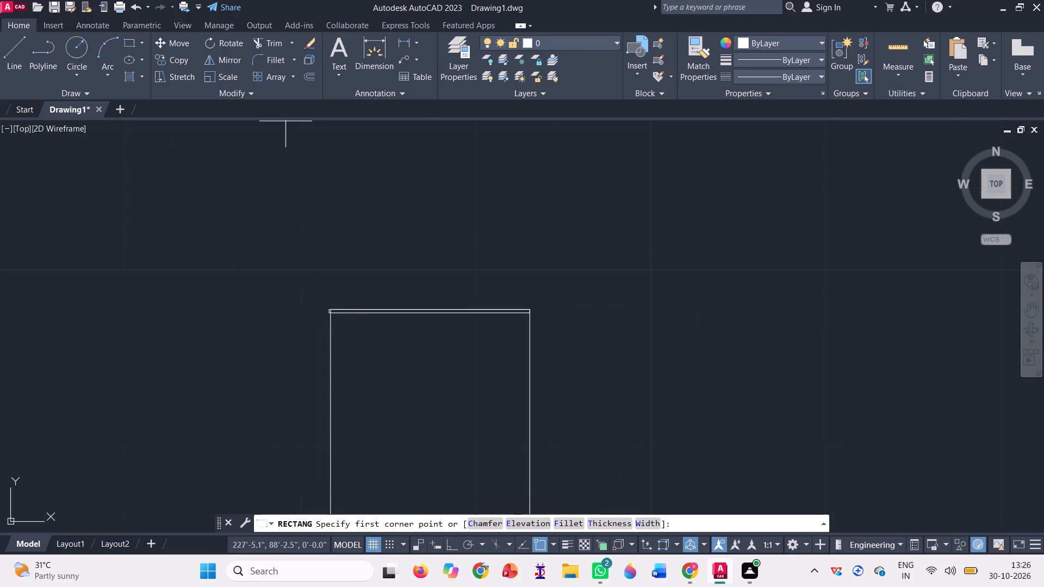
{"action": "scroll", "coordinate": [315, 317], "scroll_direction": "up", "scroll_amount": 3}
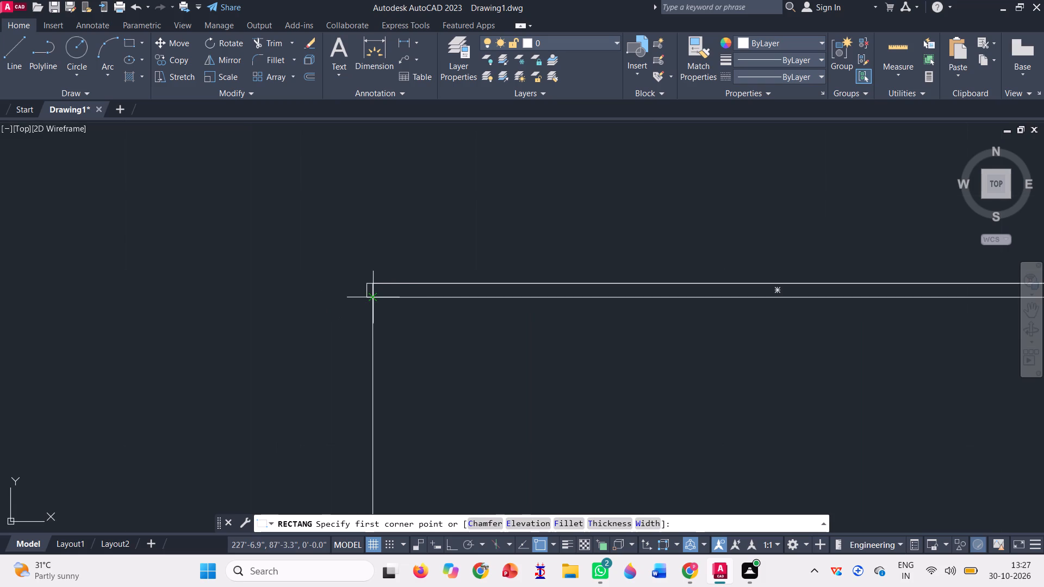
{"action": "left_click", "coordinate": [376, 296]}
{"action": "scroll", "coordinate": [266, 242], "scroll_direction": "down", "scroll_amount": 3}
{"action": "scroll", "coordinate": [334, 240], "scroll_direction": "down", "scroll_amount": 3}
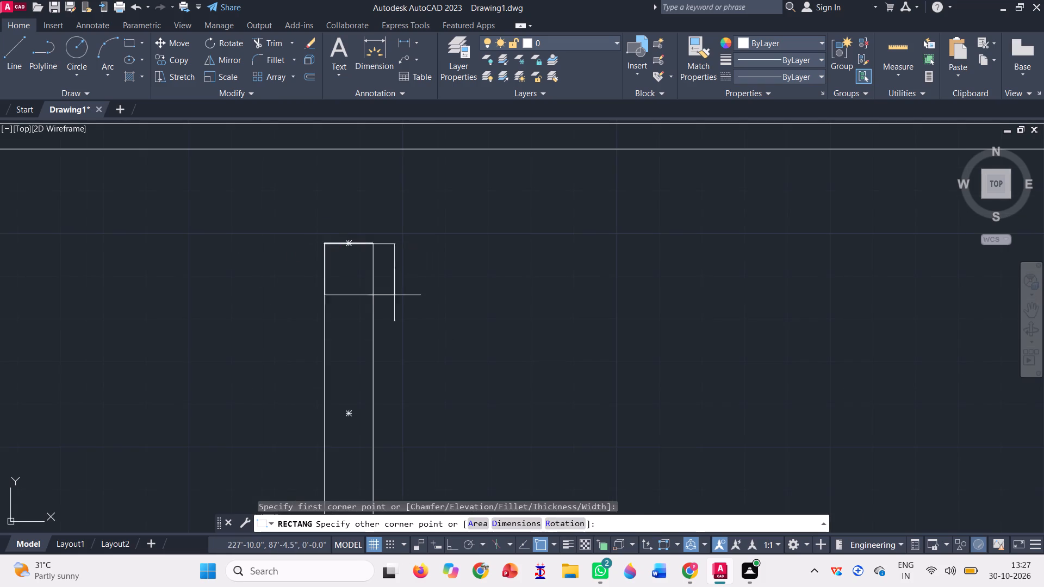
{"action": "scroll", "coordinate": [354, 255], "scroll_direction": "down", "scroll_amount": 3}
{"action": "scroll", "coordinate": [343, 320], "scroll_direction": "up", "scroll_amount": 4}
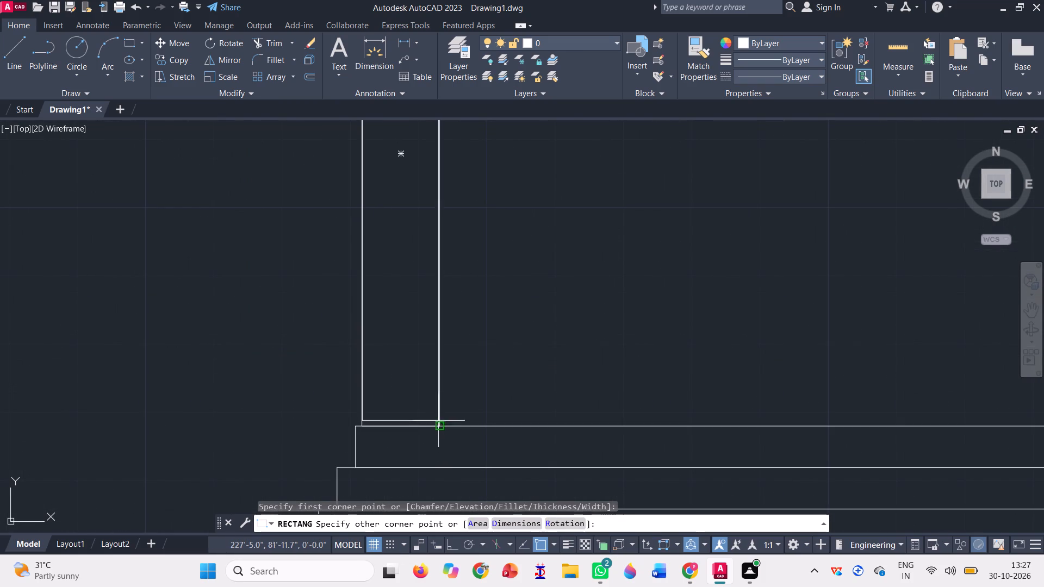
{"action": "left_click", "coordinate": [441, 425]}
{"action": "scroll", "coordinate": [414, 447], "scroll_direction": "down", "scroll_amount": 2}
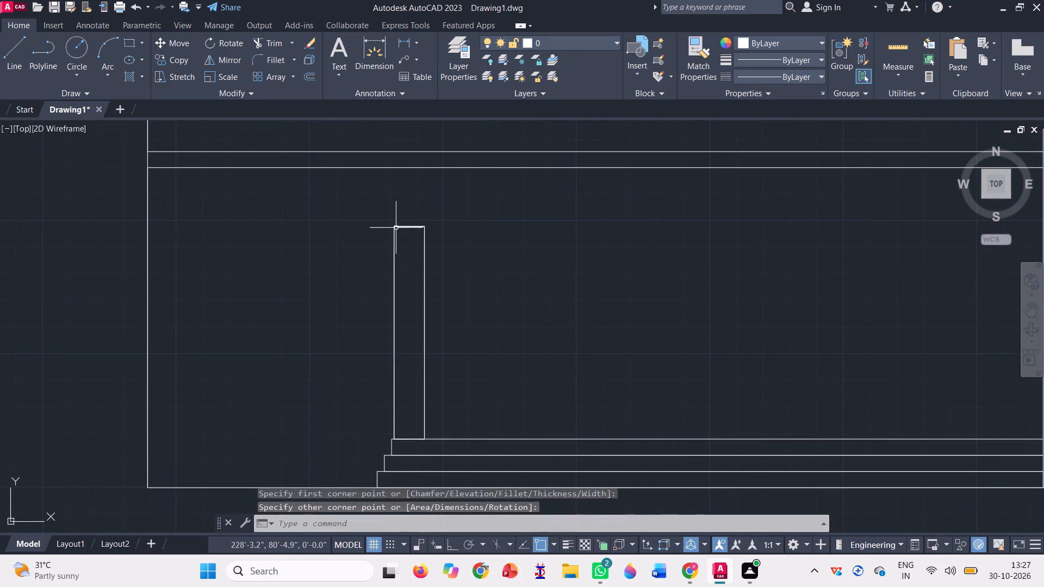
Delete the older post rectangle whose top edge runs up to the top of the cap.
{"action": "scroll", "coordinate": [395, 225], "scroll_direction": "up", "scroll_amount": 7}
{"action": "scroll", "coordinate": [282, 259], "scroll_direction": "up", "scroll_amount": 3}
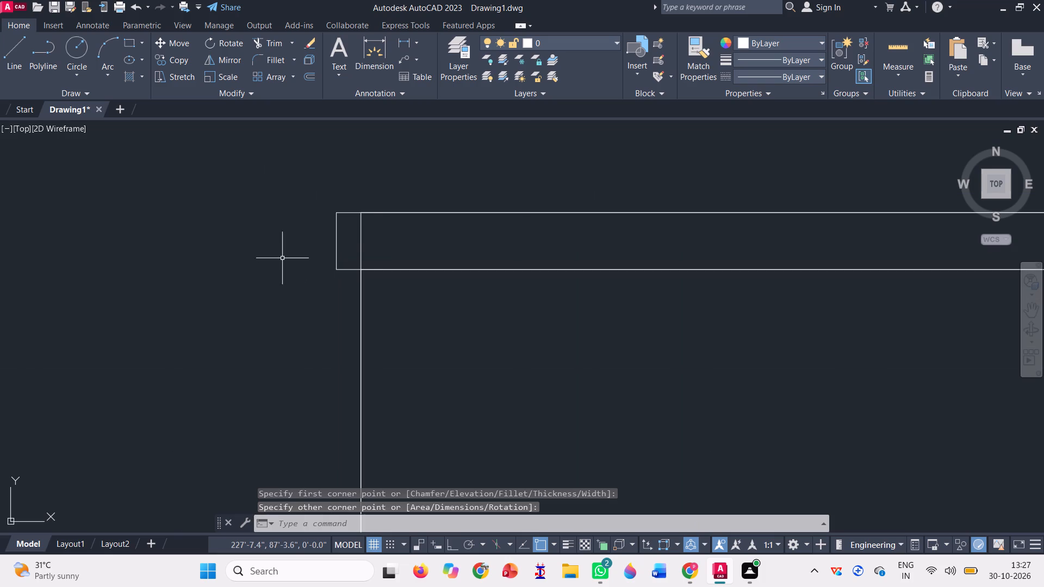
{"action": "left_click", "coordinate": [373, 236]}
{"action": "left_click", "coordinate": [353, 237]}
{"action": "scroll", "coordinate": [231, 290], "scroll_direction": "down", "scroll_amount": 3}
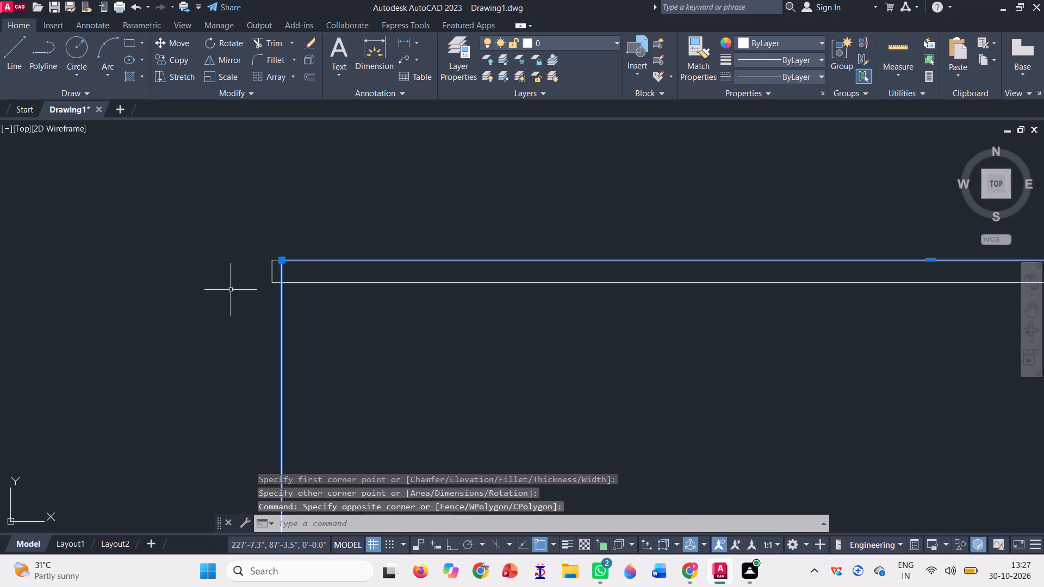
{"action": "key", "text": "Delete"}
Draw a narrower column rectangle from the cap's top edge, inset from its left end, up to the lower horizontal wall line.
{"action": "scroll", "coordinate": [169, 351], "scroll_direction": "down", "scroll_amount": 2}
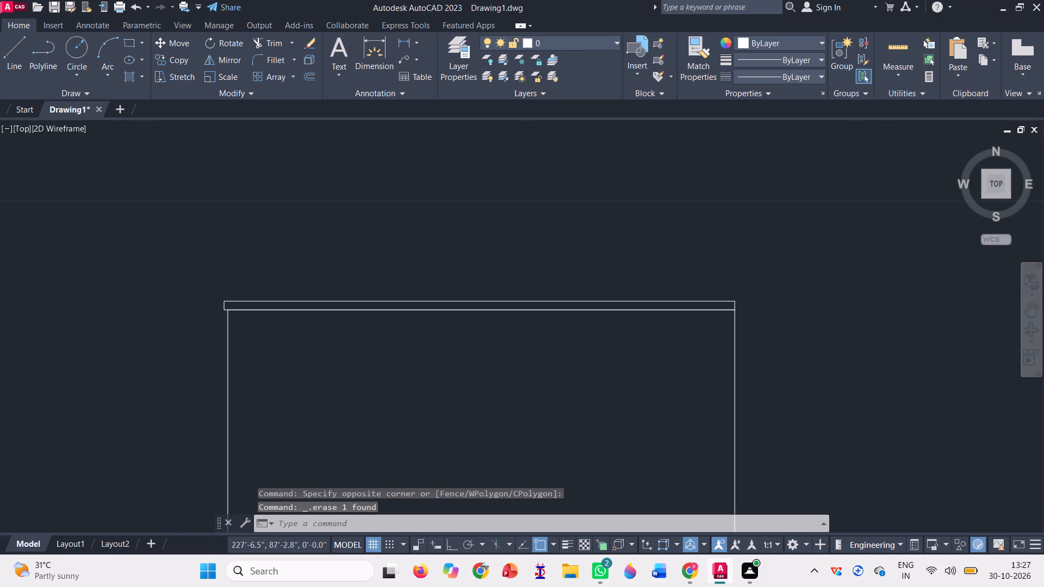
{"action": "scroll", "coordinate": [315, 328], "scroll_direction": "down", "scroll_amount": 4}
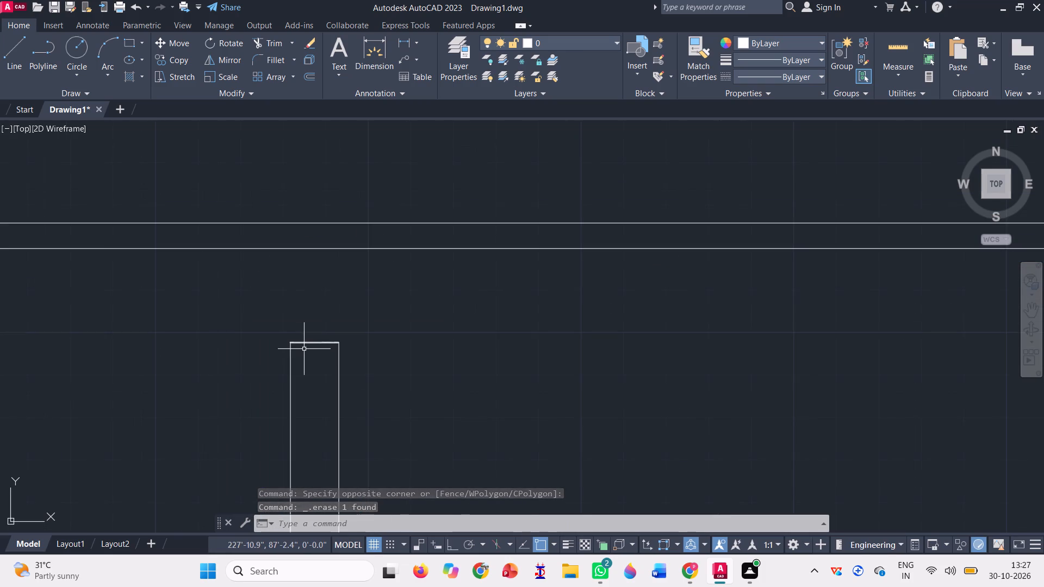
{"action": "scroll", "coordinate": [308, 323], "scroll_direction": "up", "scroll_amount": 1}
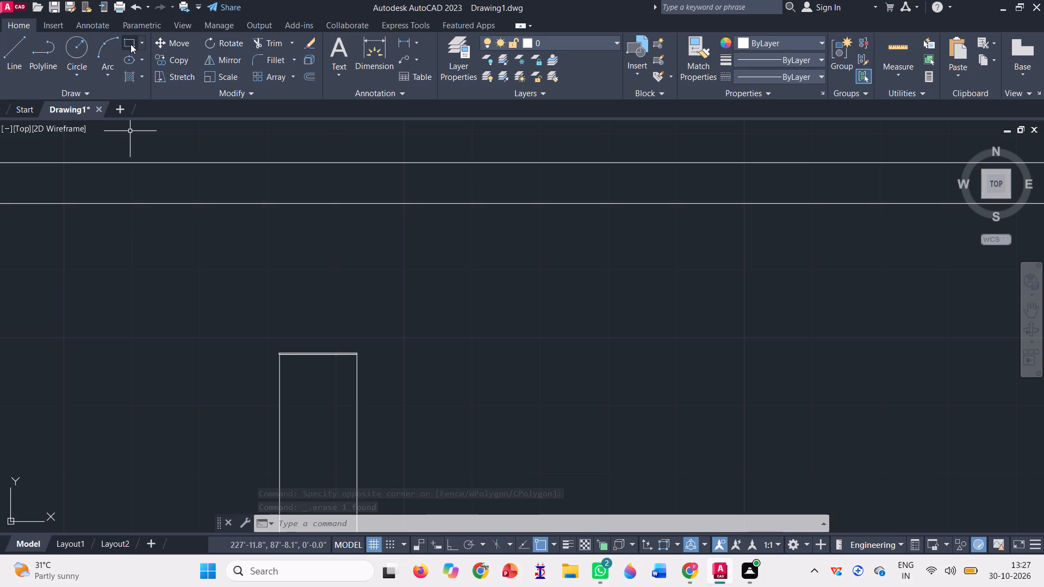
{"action": "left_click", "coordinate": [129, 43]}
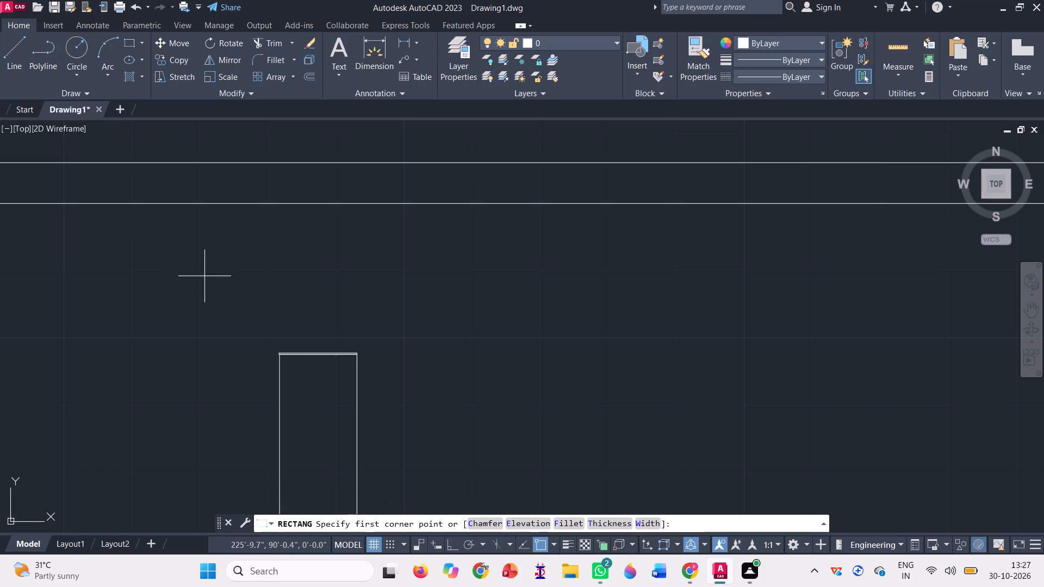
{"action": "scroll", "coordinate": [204, 276], "scroll_direction": "up", "scroll_amount": 2}
{"action": "scroll", "coordinate": [70, 257], "scroll_direction": "down", "scroll_amount": 1}
{"action": "scroll", "coordinate": [290, 387], "scroll_direction": "up", "scroll_amount": 3}
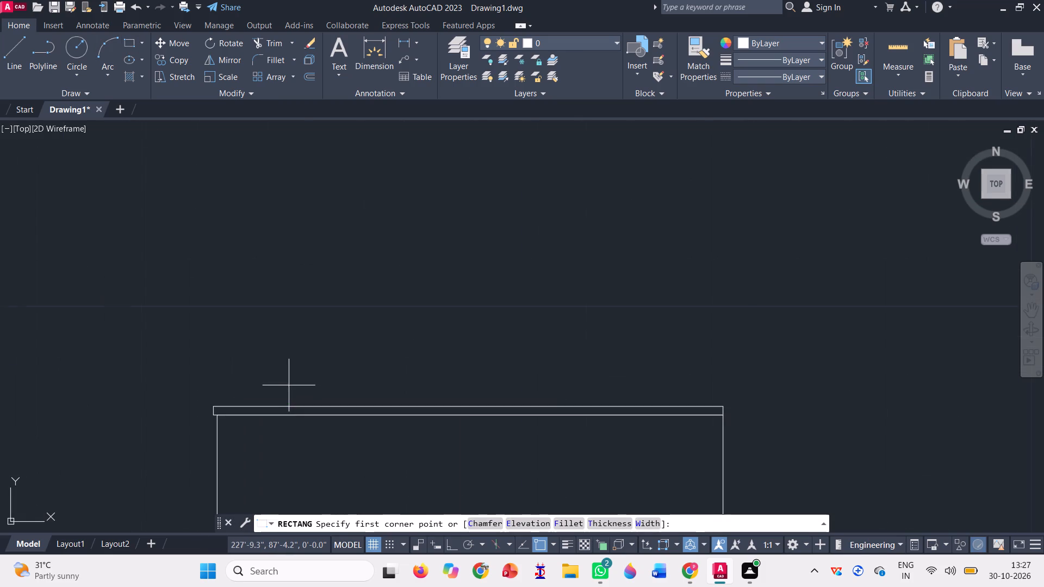
{"action": "left_click", "coordinate": [285, 406]}
{"action": "scroll", "coordinate": [208, 426], "scroll_direction": "down", "scroll_amount": 1}
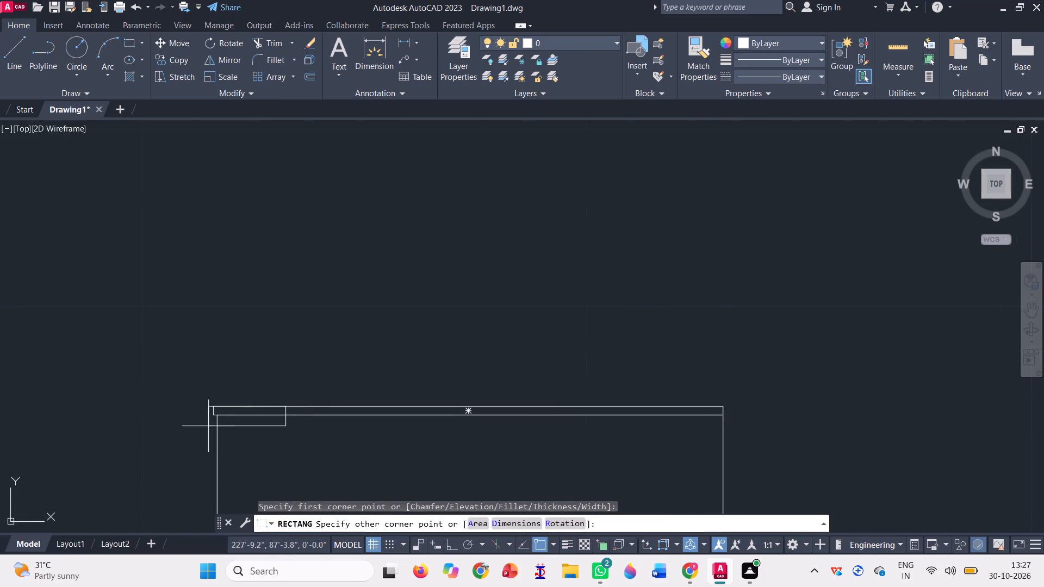
{"action": "scroll", "coordinate": [208, 426], "scroll_direction": "down", "scroll_amount": 1}
{"action": "scroll", "coordinate": [355, 272], "scroll_direction": "down", "scroll_amount": 2}
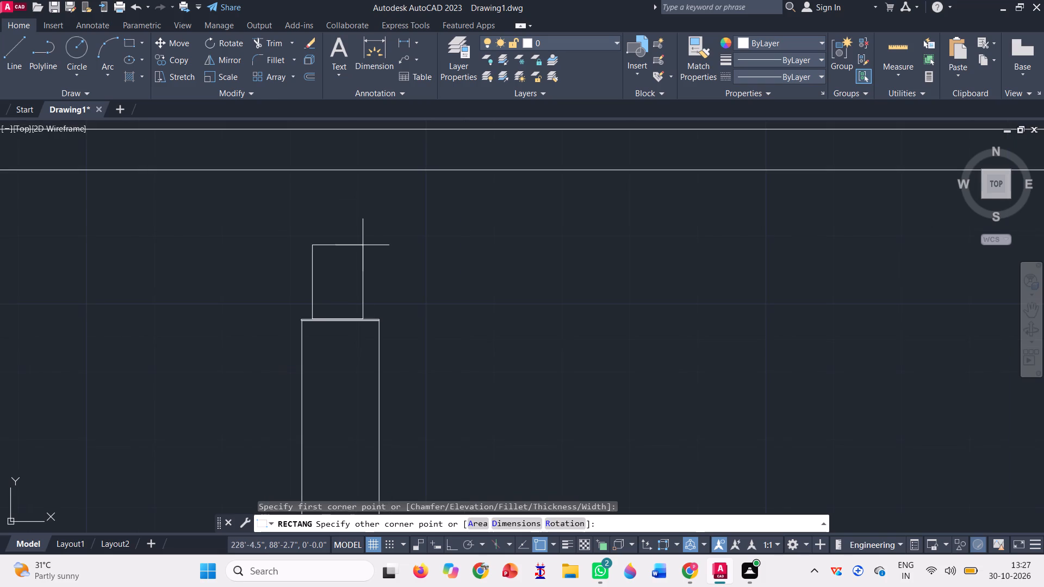
{"action": "left_click", "coordinate": [365, 169]}
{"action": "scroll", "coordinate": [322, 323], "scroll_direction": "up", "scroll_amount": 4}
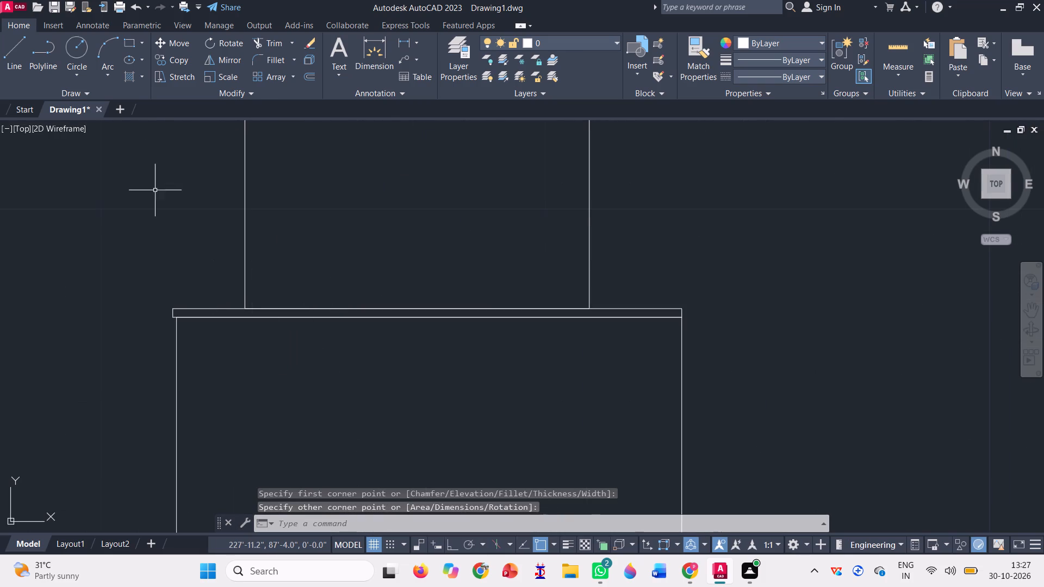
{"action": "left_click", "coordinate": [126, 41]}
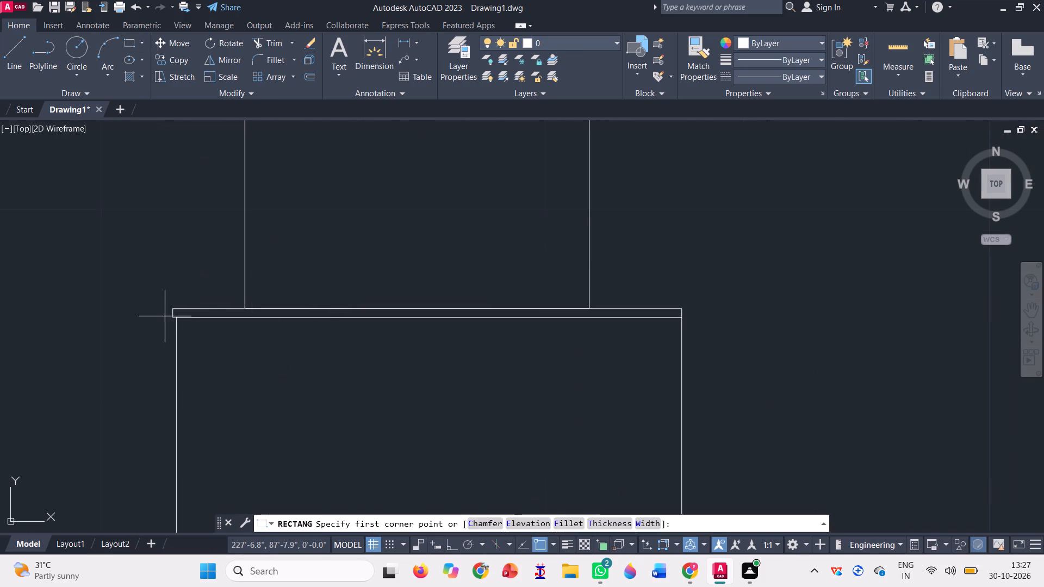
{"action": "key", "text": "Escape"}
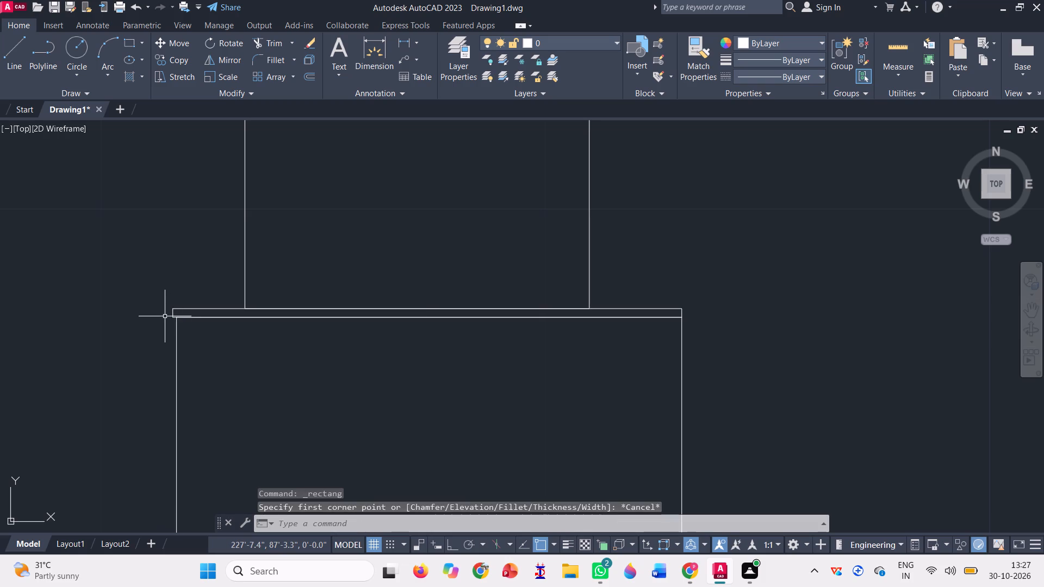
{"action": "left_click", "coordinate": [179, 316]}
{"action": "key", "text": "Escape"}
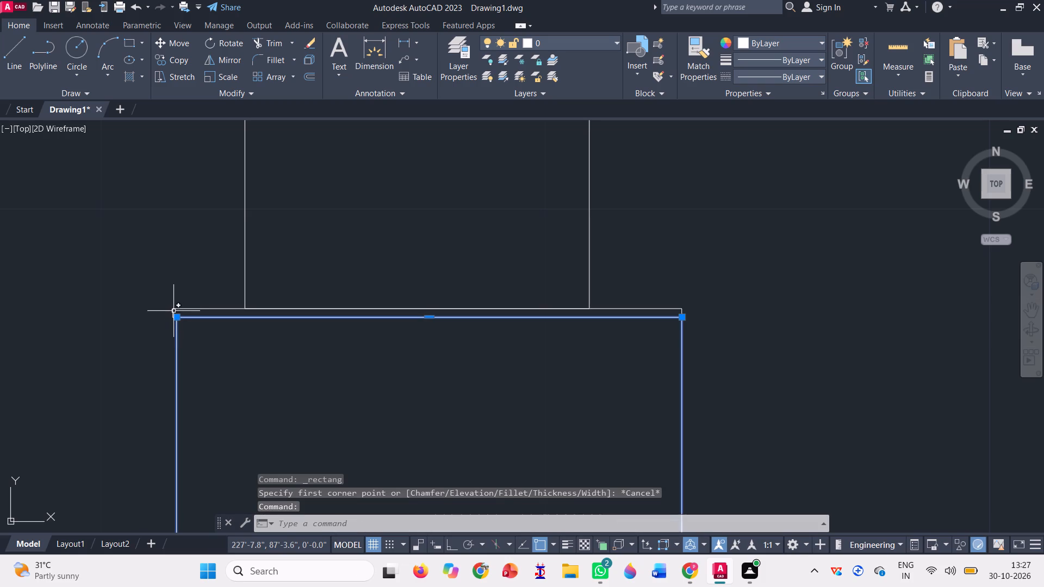
Copy the thin cap rectangle straight up so the copy sits directly on top of the original.
{"action": "scroll", "coordinate": [173, 311], "scroll_direction": "up", "scroll_amount": 3}
{"action": "left_click", "coordinate": [173, 310]}
{"action": "left_click", "coordinate": [141, 277]}
{"action": "scroll", "coordinate": [194, 324], "scroll_direction": "down", "scroll_amount": 4}
{"action": "type", "text": "co"}
{"action": "key", "text": "space"}
{"action": "scroll", "coordinate": [209, 333], "scroll_direction": "up", "scroll_amount": 2}
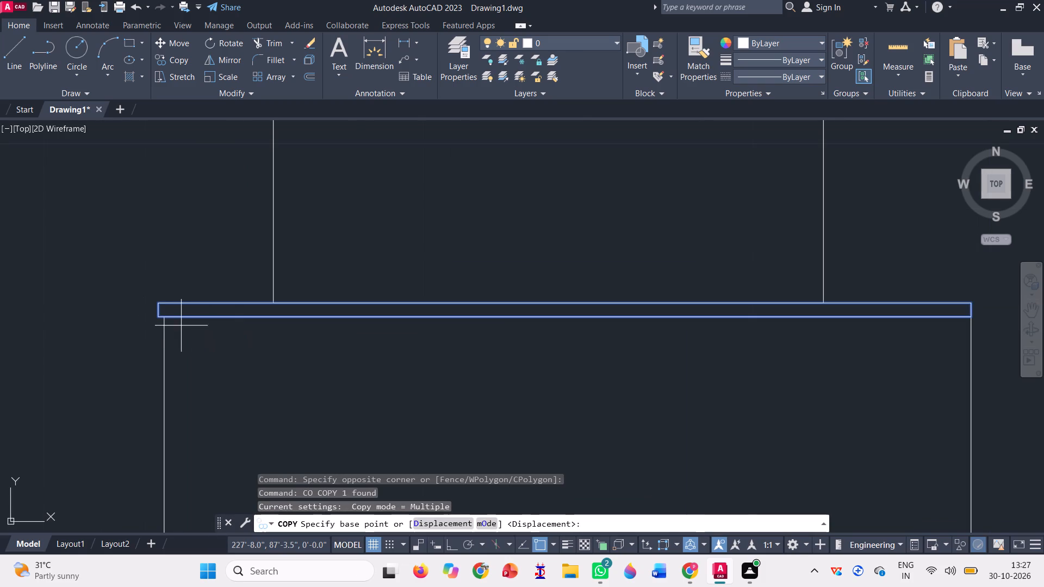
{"action": "left_click", "coordinate": [158, 313]}
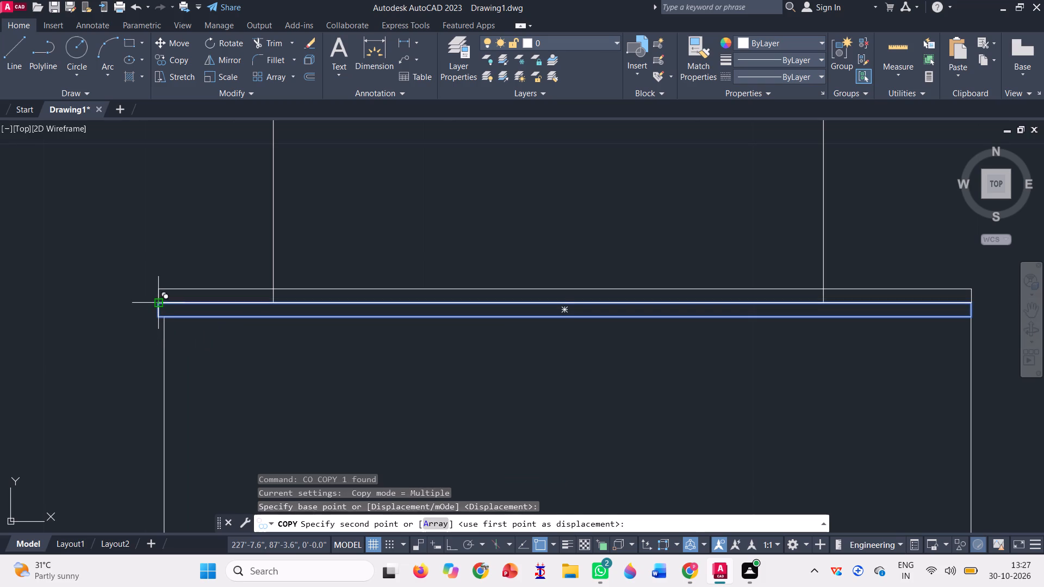
{"action": "left_click", "coordinate": [156, 299]}
{"action": "key", "text": "space"}
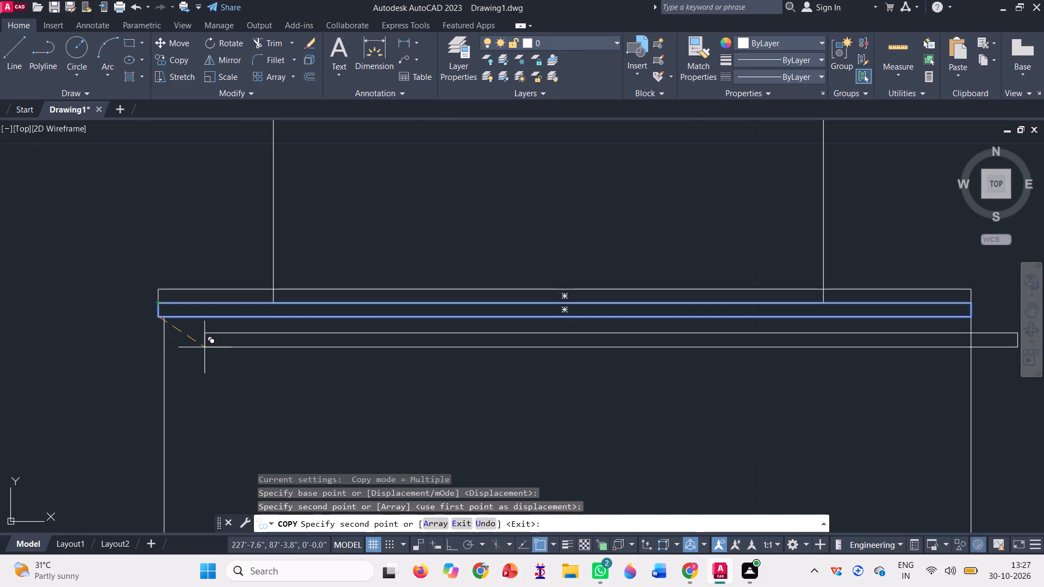
Draw one rectangle around both stacked cap strips, from the lower strip's lower-left corner to the upper strip's upper-right corner.
{"action": "left_click", "coordinate": [130, 43]}
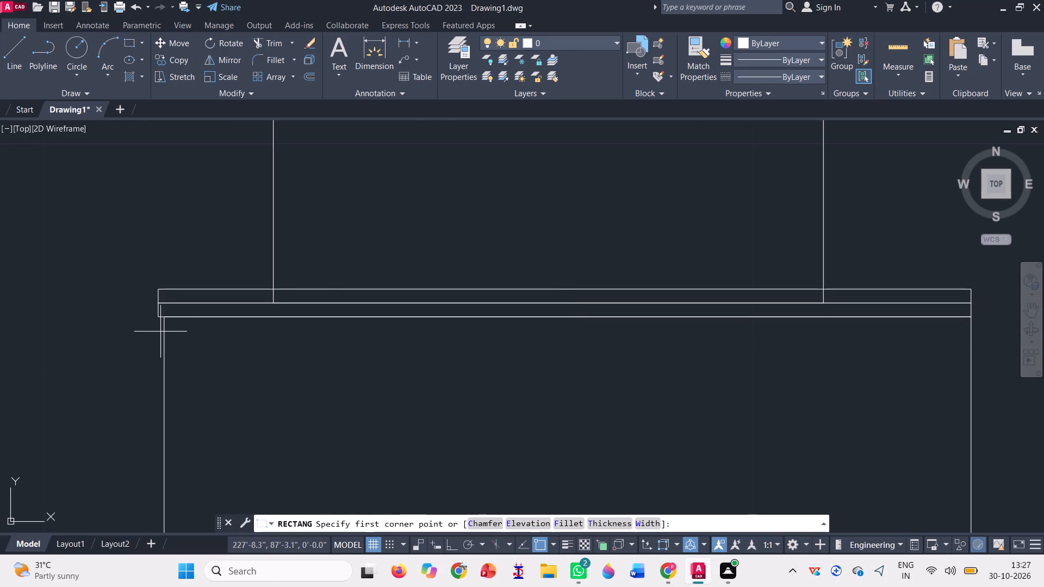
{"action": "left_click", "coordinate": [161, 315]}
{"action": "scroll", "coordinate": [110, 352], "scroll_direction": "down", "scroll_amount": 2}
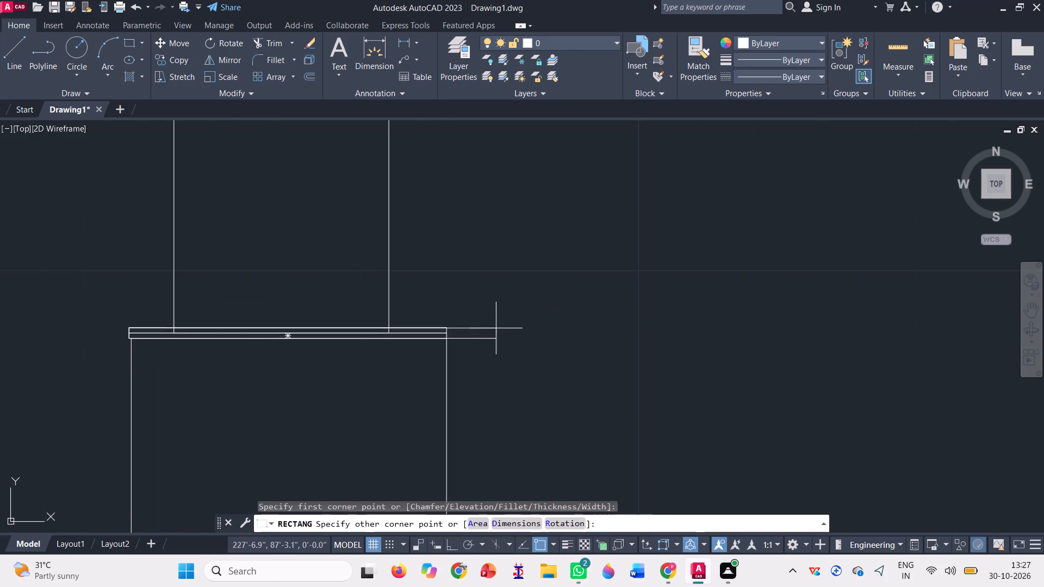
{"action": "scroll", "coordinate": [431, 320], "scroll_direction": "up", "scroll_amount": 2}
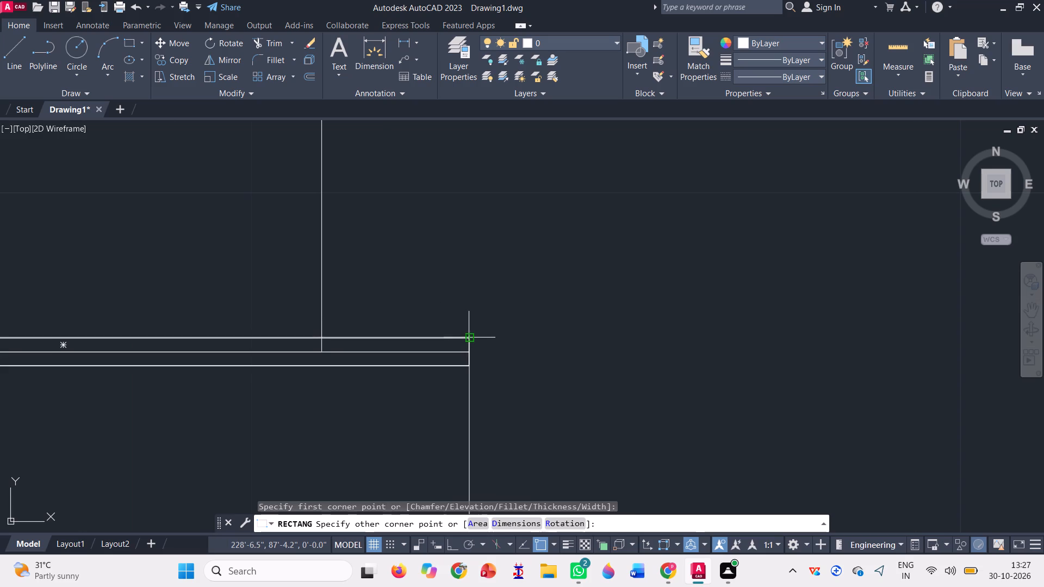
{"action": "left_click", "coordinate": [467, 335]}
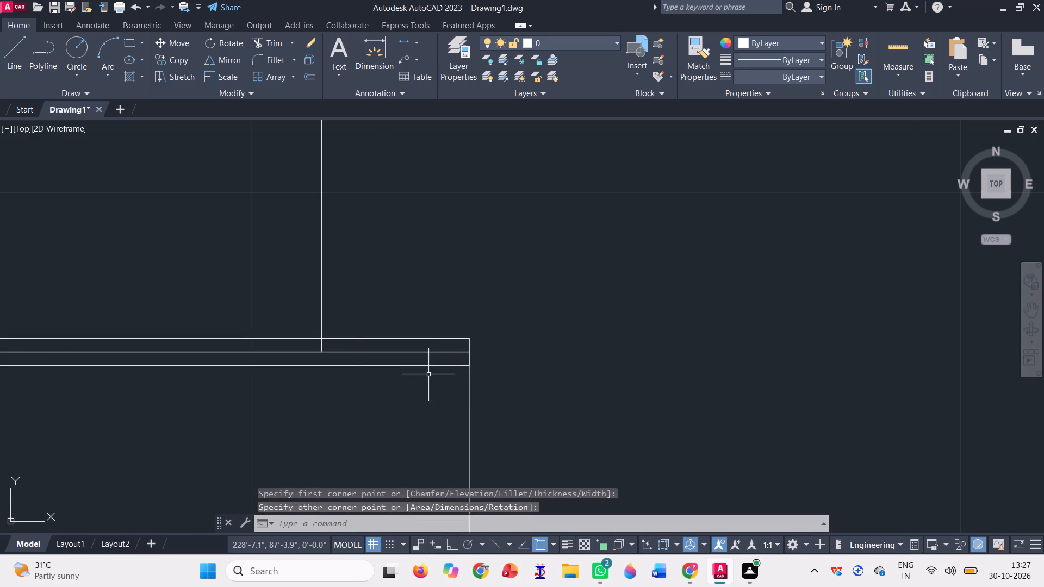
Delete the two thin stacked cap strips inside the new, thicker cap rectangle.
{"action": "scroll", "coordinate": [348, 351], "scroll_direction": "up", "scroll_amount": 1}
{"action": "left_click", "coordinate": [359, 359]}
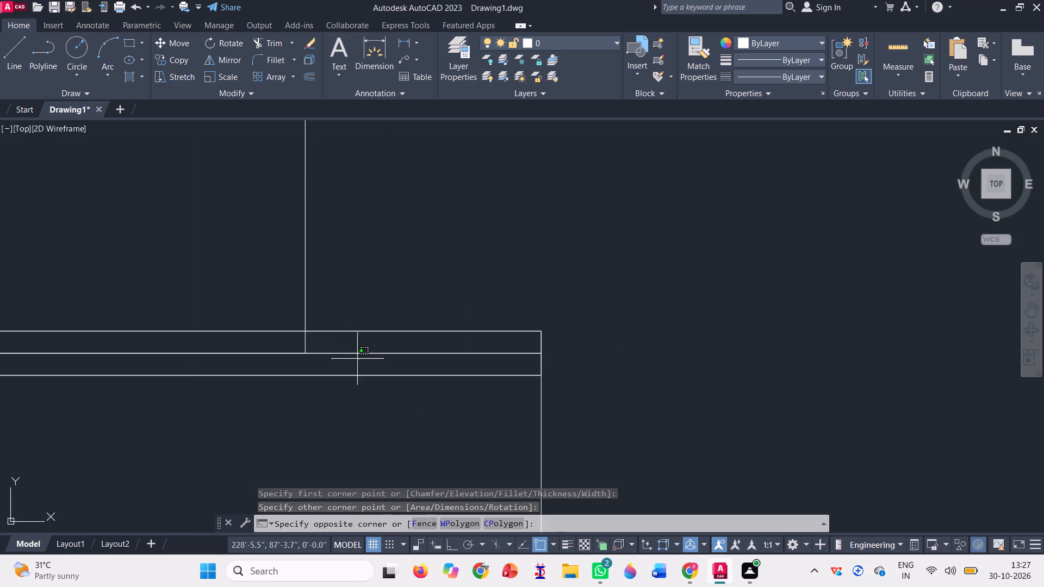
{"action": "left_click", "coordinate": [344, 349]}
{"action": "scroll", "coordinate": [453, 374], "scroll_direction": "down", "scroll_amount": 3}
{"action": "key", "text": "Delete"}
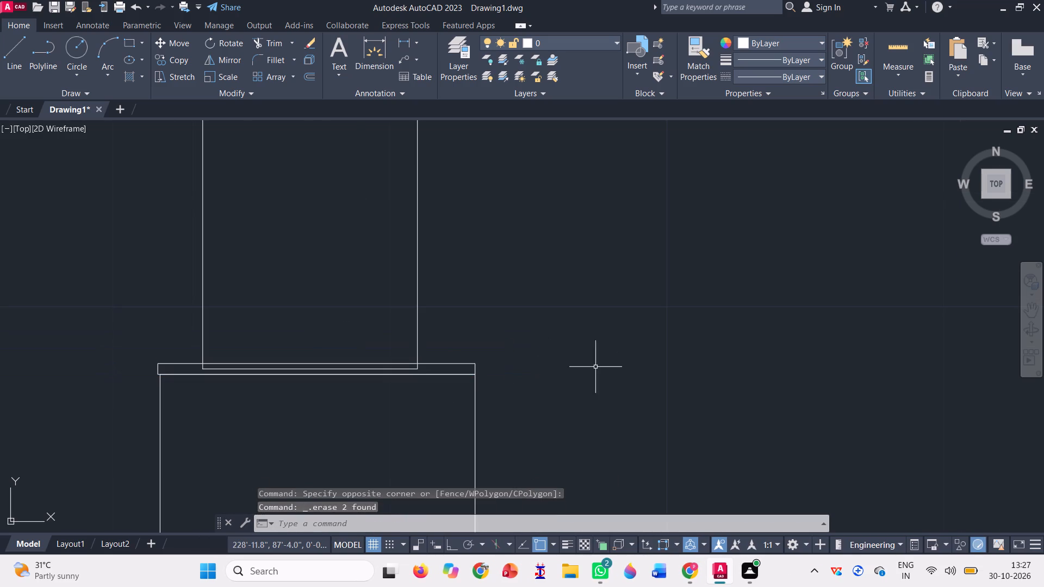
Draw a rectangle over the narrow column, from its upper-left corner at the wall line to where its right edge meets the cap's top.
{"action": "scroll", "coordinate": [369, 455], "scroll_direction": "down", "scroll_amount": 1}
{"action": "scroll", "coordinate": [389, 374], "scroll_direction": "down", "scroll_amount": 2}
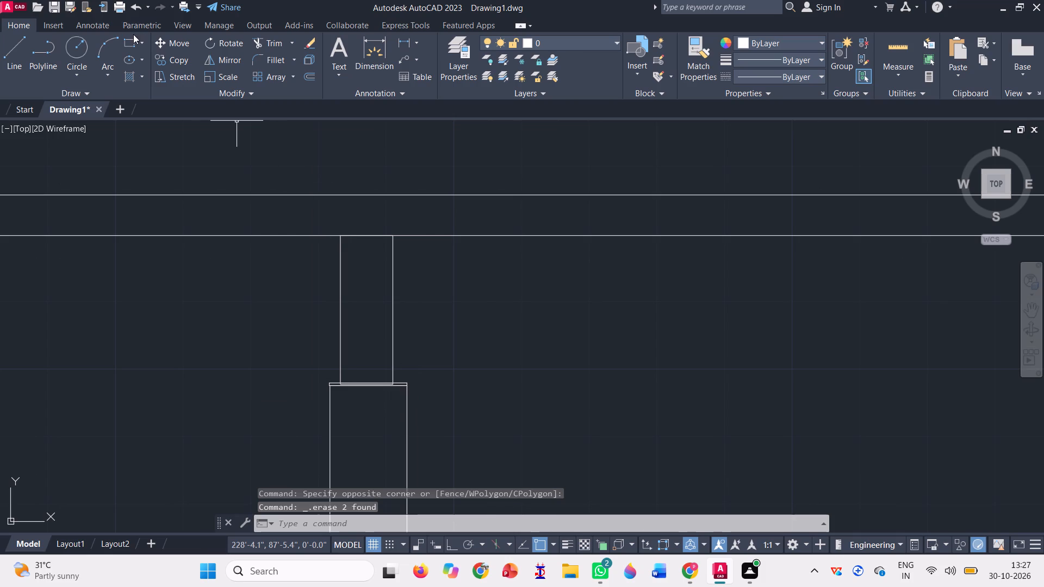
{"action": "left_click", "coordinate": [129, 41]}
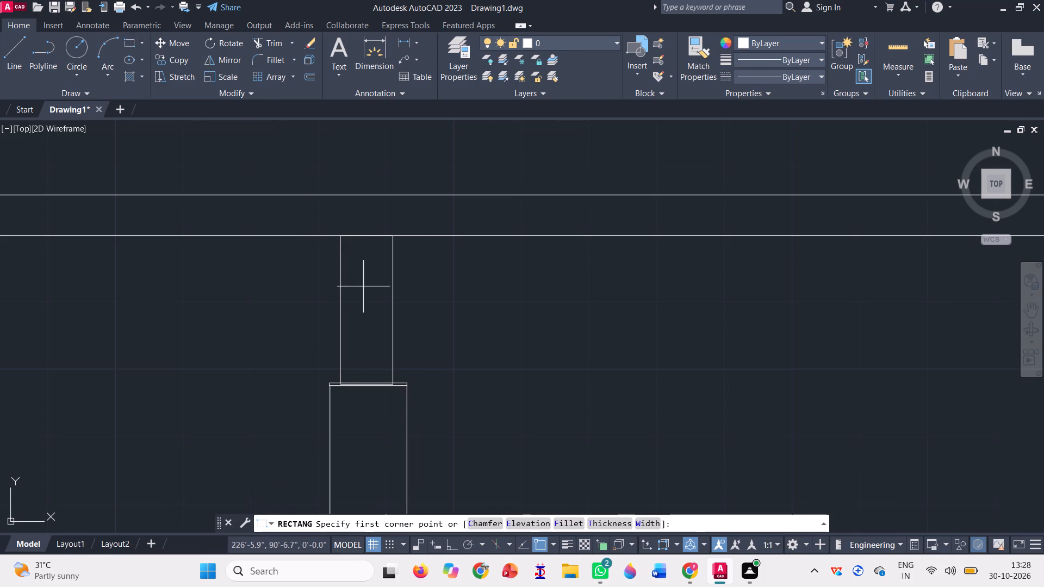
{"action": "left_click", "coordinate": [346, 235]}
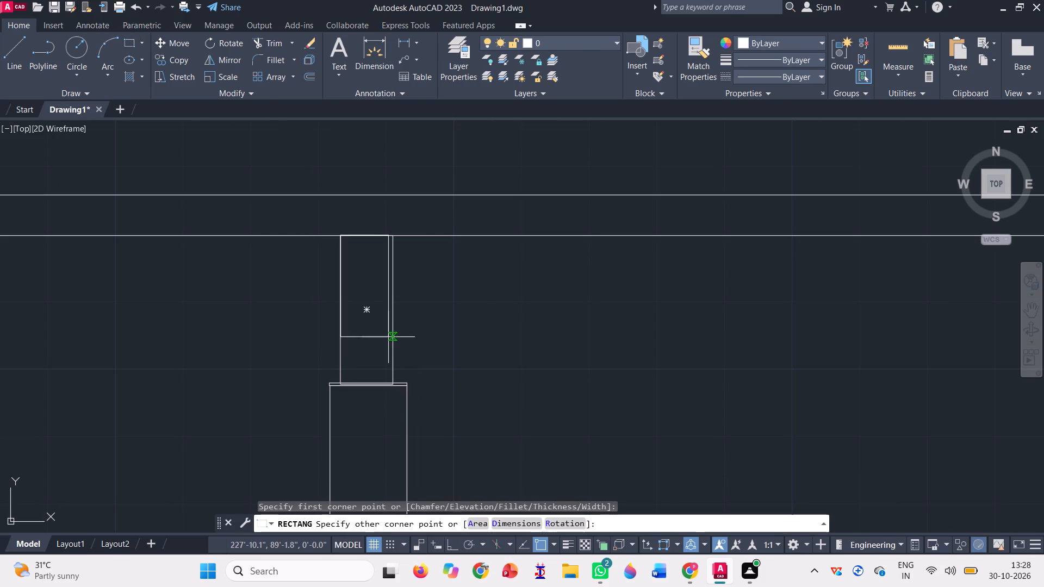
{"action": "scroll", "coordinate": [387, 368], "scroll_direction": "up", "scroll_amount": 3}
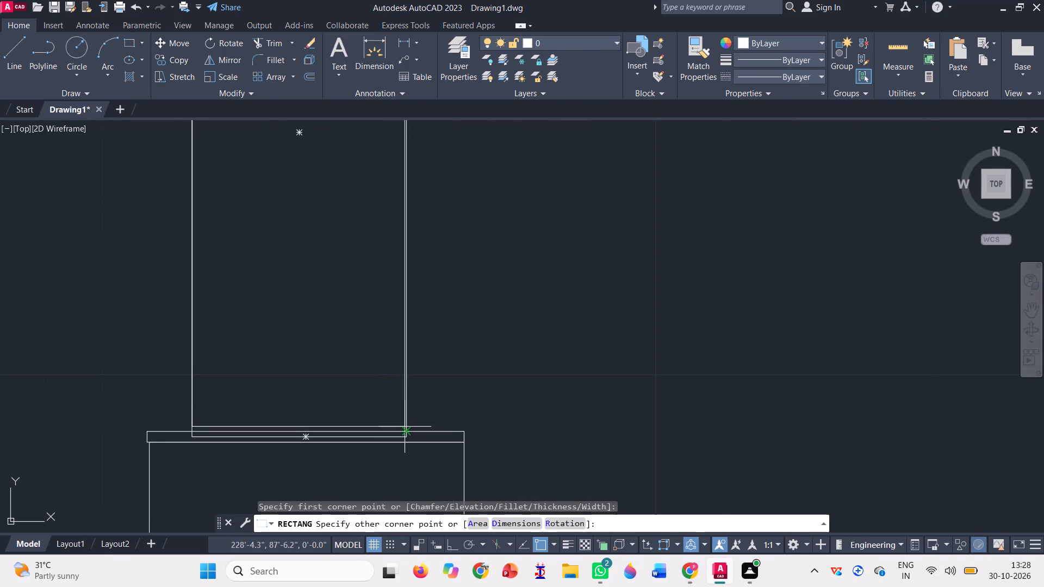
{"action": "scroll", "coordinate": [405, 427], "scroll_direction": "up", "scroll_amount": 4}
{"action": "left_click", "coordinate": [412, 466]}
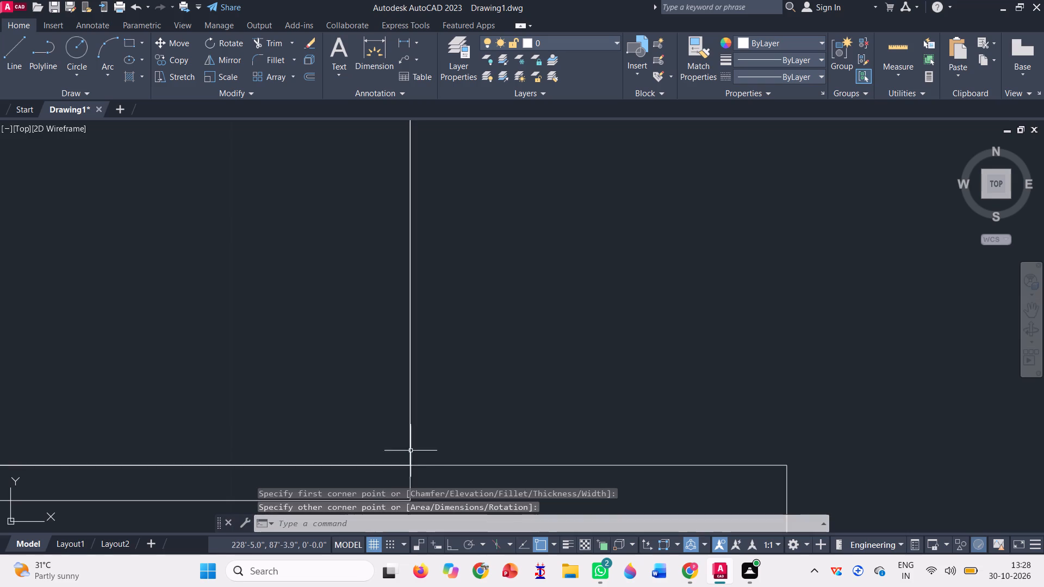
Delete the older narrow column rectangle whose bottom edge extends into the cap.
{"action": "scroll", "coordinate": [435, 332], "scroll_direction": "down", "scroll_amount": 3}
{"action": "scroll", "coordinate": [426, 391], "scroll_direction": "up", "scroll_amount": 3}
{"action": "left_click", "coordinate": [445, 328]}
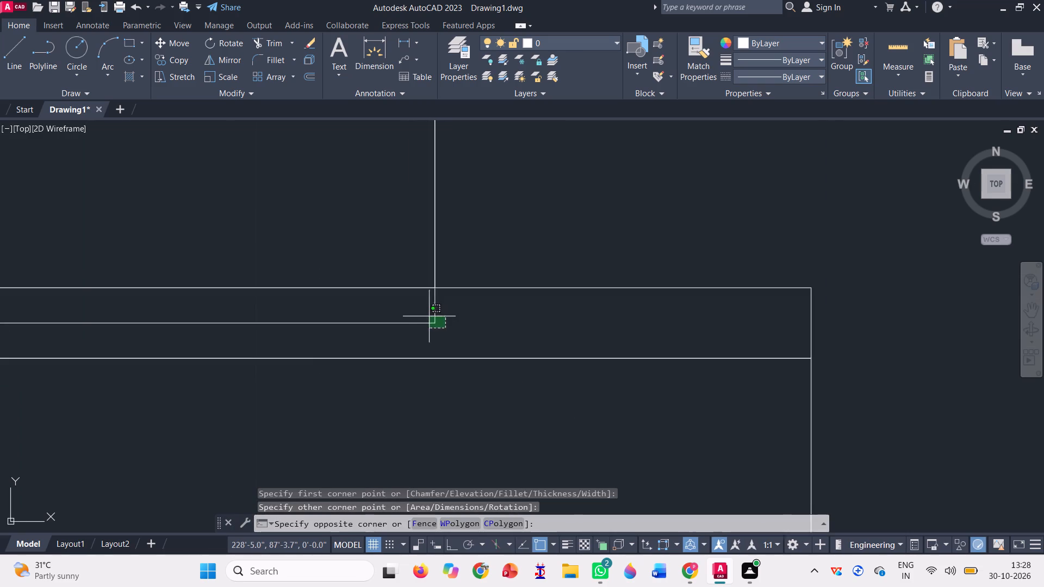
{"action": "left_click", "coordinate": [417, 311]}
{"action": "scroll", "coordinate": [433, 362], "scroll_direction": "down", "scroll_amount": 6}
{"action": "key", "text": "Delete"}
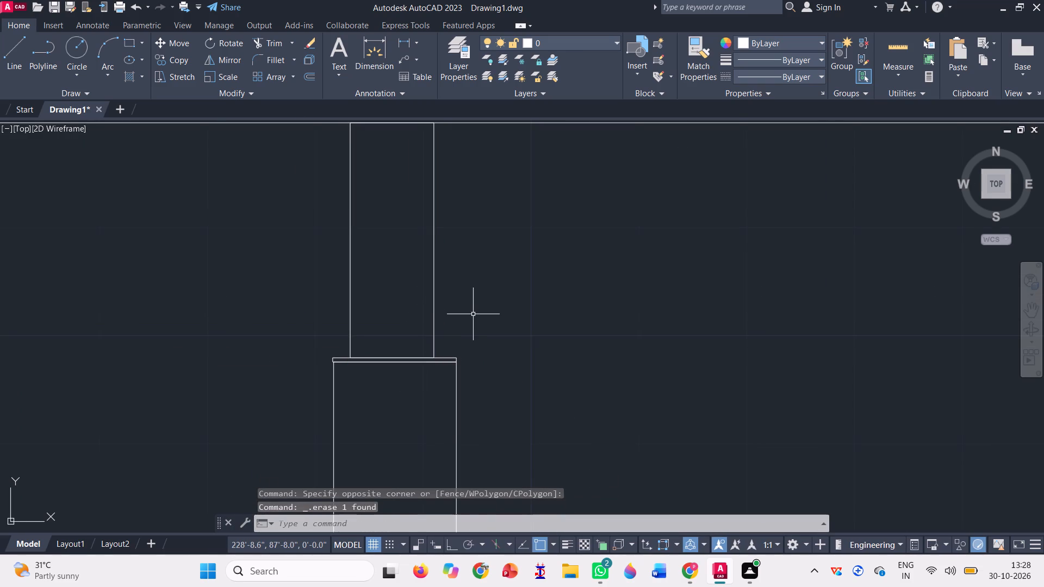
Move the narrow column from its bottom-edge midpoint to the midpoint of the cap's top edge, centring it on the cap.
{"action": "left_click", "coordinate": [355, 329]}
{"action": "left_click", "coordinate": [307, 275]}
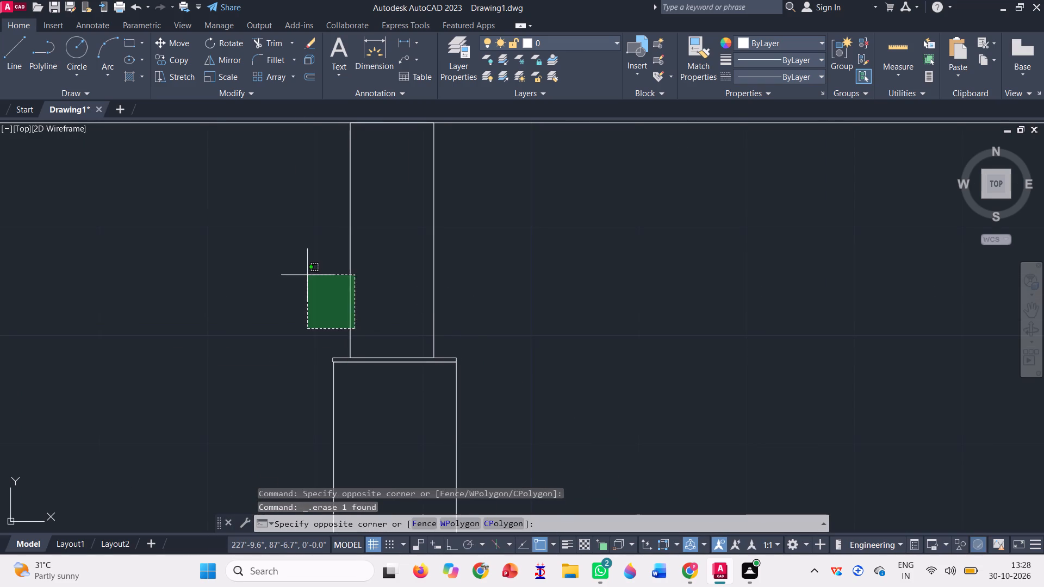
{"action": "type", "text": "m"}
{"action": "key", "text": "space"}
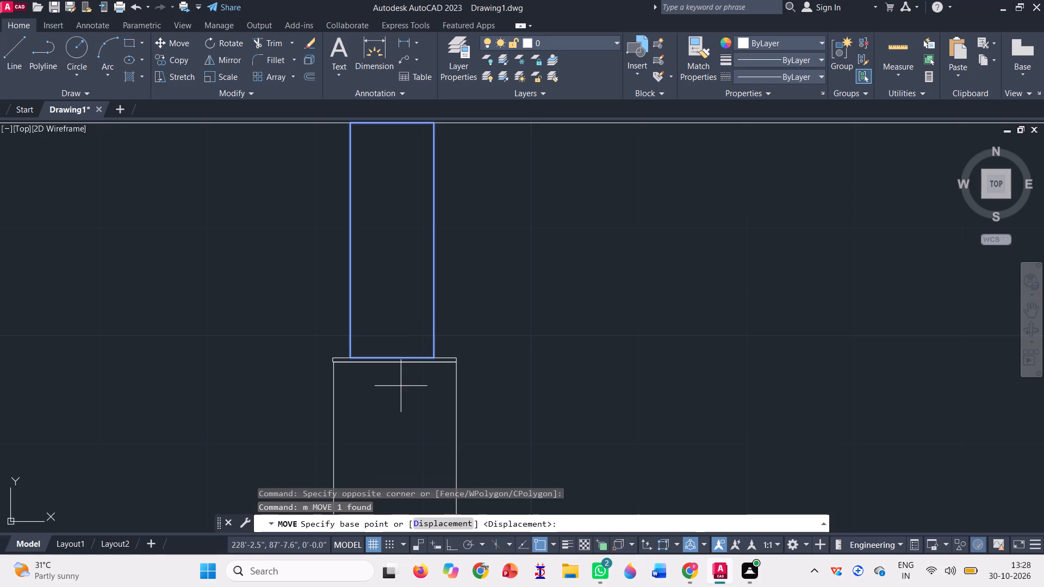
{"action": "scroll", "coordinate": [401, 390], "scroll_direction": "up", "scroll_amount": 3}
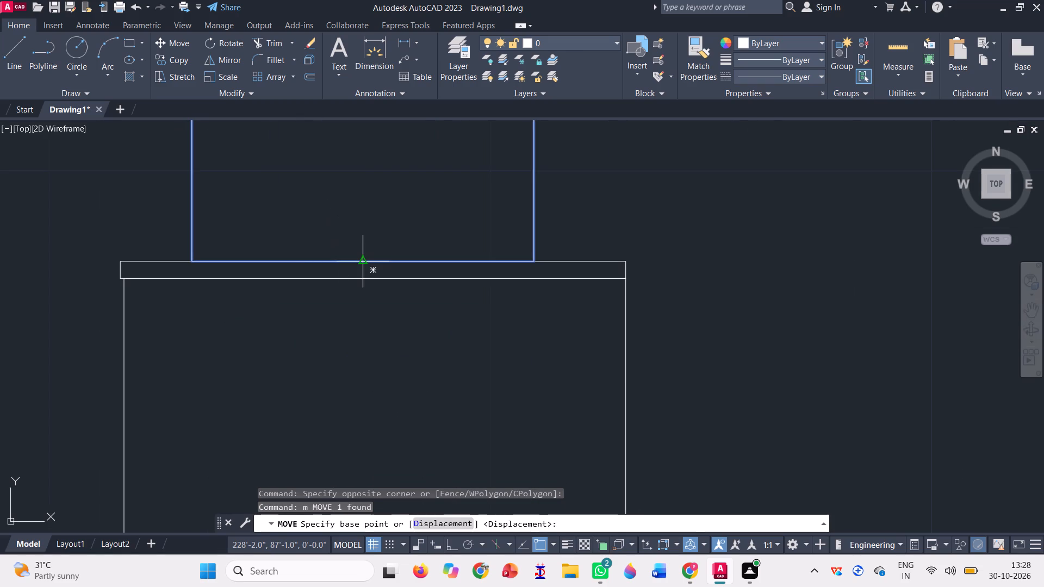
{"action": "left_click", "coordinate": [362, 261]}
{"action": "left_click", "coordinate": [375, 261]}
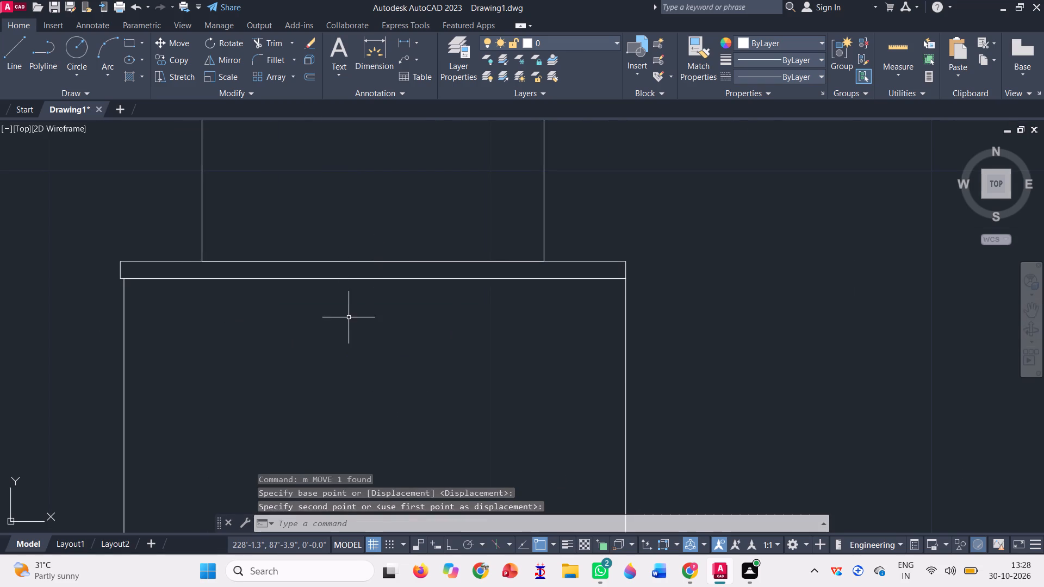
{"action": "scroll", "coordinate": [348, 319], "scroll_direction": "down", "scroll_amount": 5}
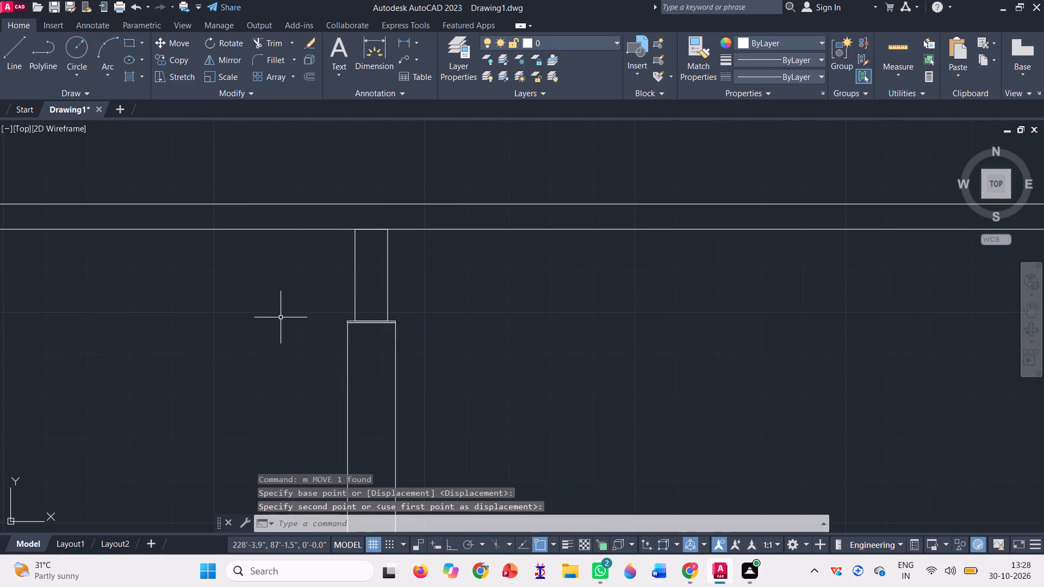
{"action": "scroll", "coordinate": [277, 310], "scroll_direction": "down", "scroll_amount": 1}
{"action": "scroll", "coordinate": [241, 259], "scroll_direction": "down", "scroll_amount": 2}
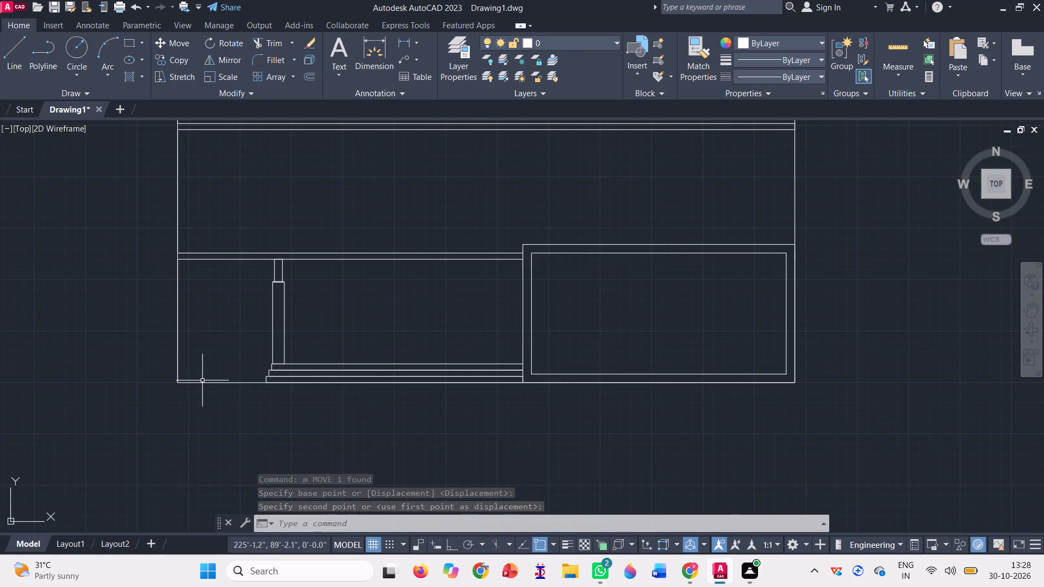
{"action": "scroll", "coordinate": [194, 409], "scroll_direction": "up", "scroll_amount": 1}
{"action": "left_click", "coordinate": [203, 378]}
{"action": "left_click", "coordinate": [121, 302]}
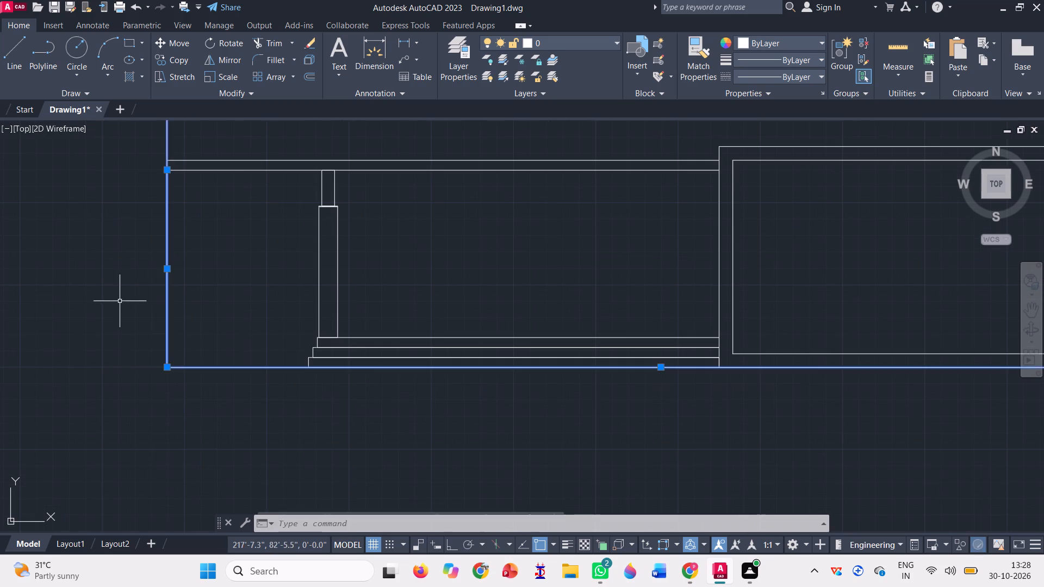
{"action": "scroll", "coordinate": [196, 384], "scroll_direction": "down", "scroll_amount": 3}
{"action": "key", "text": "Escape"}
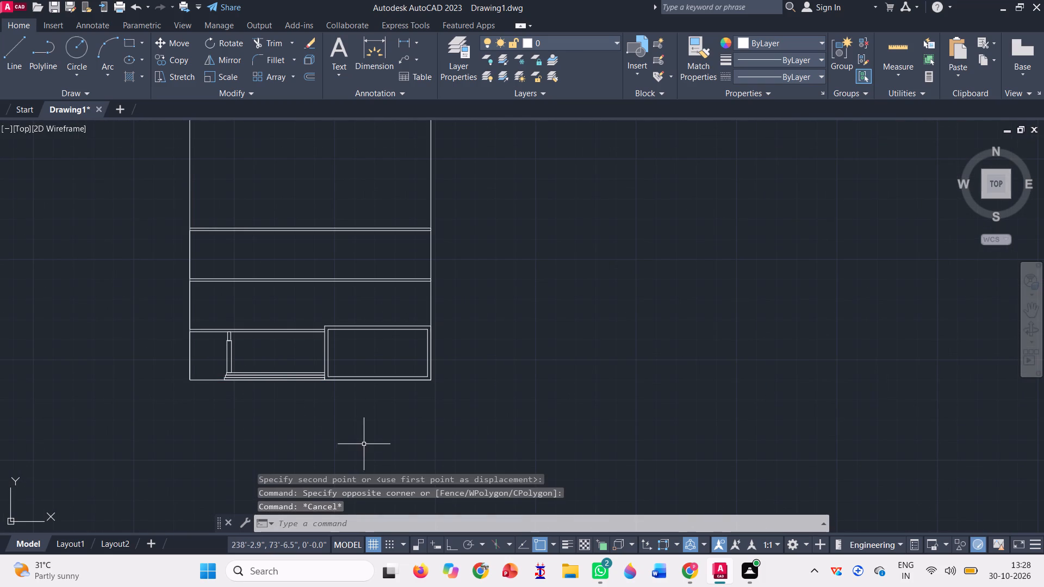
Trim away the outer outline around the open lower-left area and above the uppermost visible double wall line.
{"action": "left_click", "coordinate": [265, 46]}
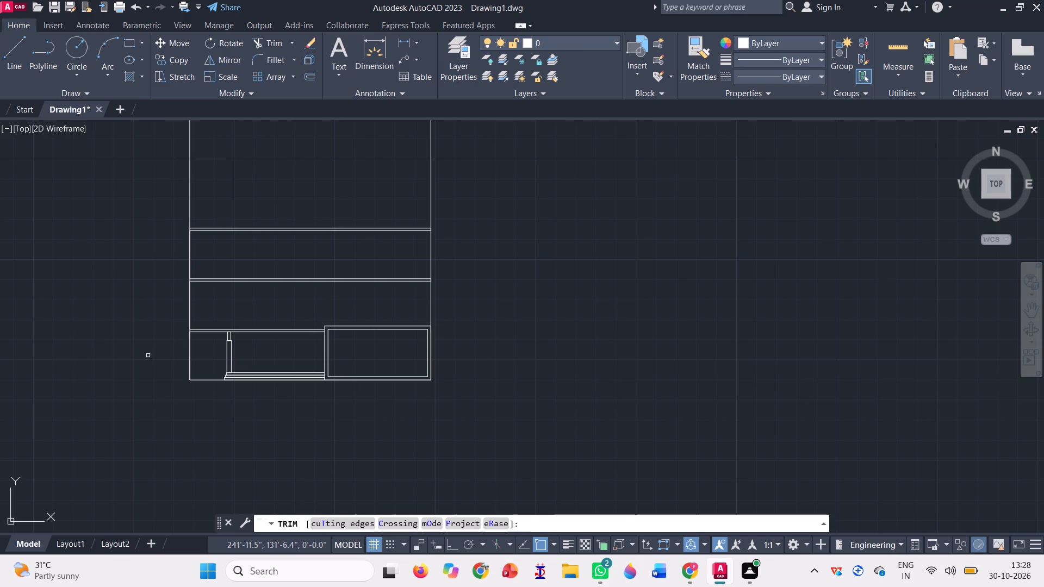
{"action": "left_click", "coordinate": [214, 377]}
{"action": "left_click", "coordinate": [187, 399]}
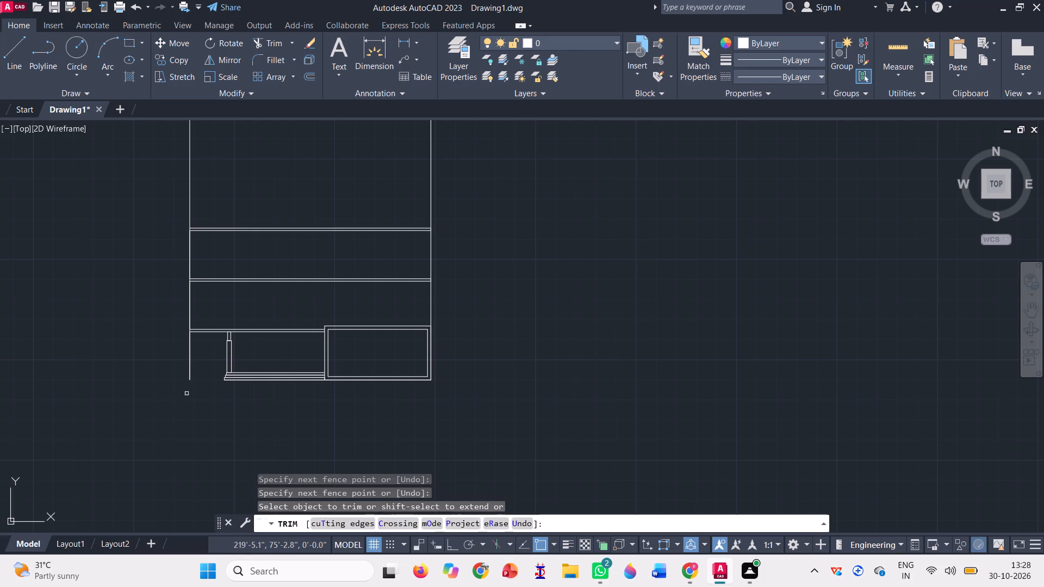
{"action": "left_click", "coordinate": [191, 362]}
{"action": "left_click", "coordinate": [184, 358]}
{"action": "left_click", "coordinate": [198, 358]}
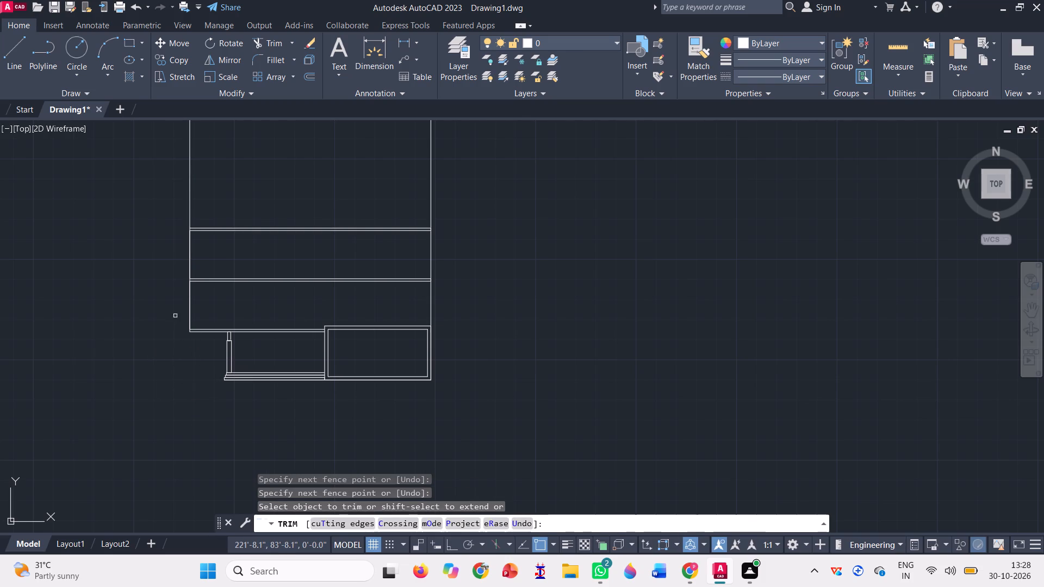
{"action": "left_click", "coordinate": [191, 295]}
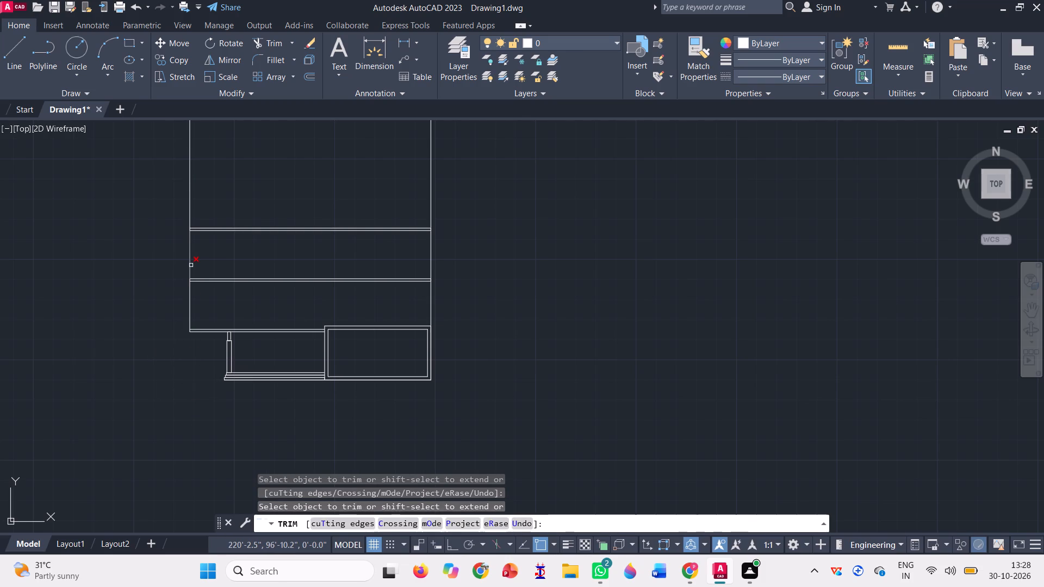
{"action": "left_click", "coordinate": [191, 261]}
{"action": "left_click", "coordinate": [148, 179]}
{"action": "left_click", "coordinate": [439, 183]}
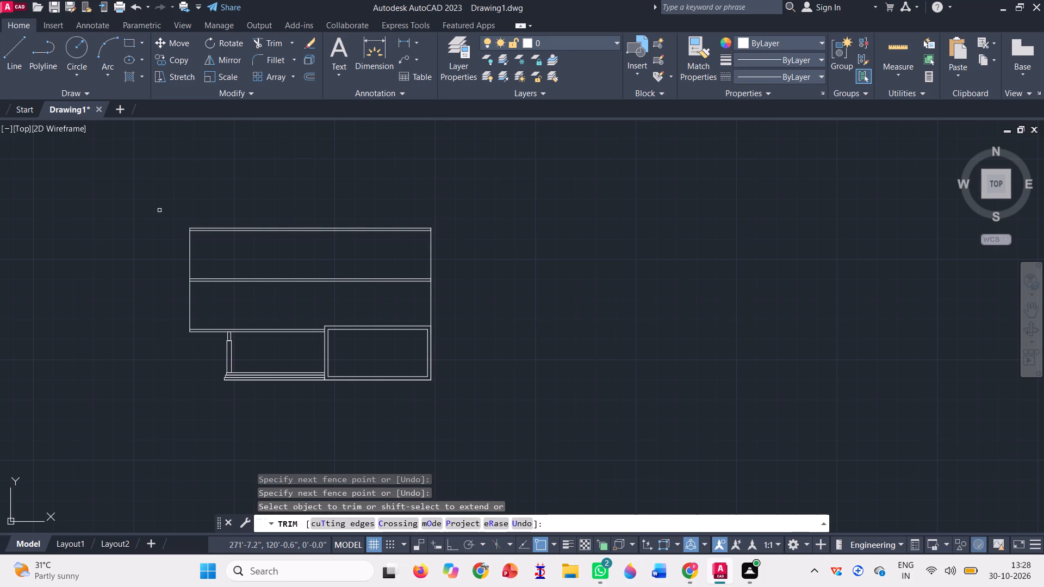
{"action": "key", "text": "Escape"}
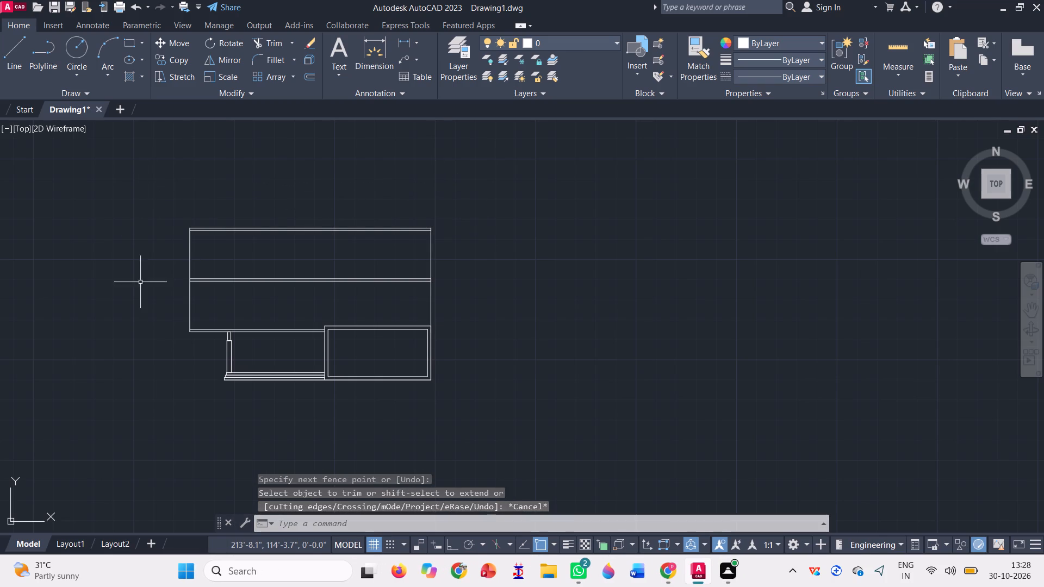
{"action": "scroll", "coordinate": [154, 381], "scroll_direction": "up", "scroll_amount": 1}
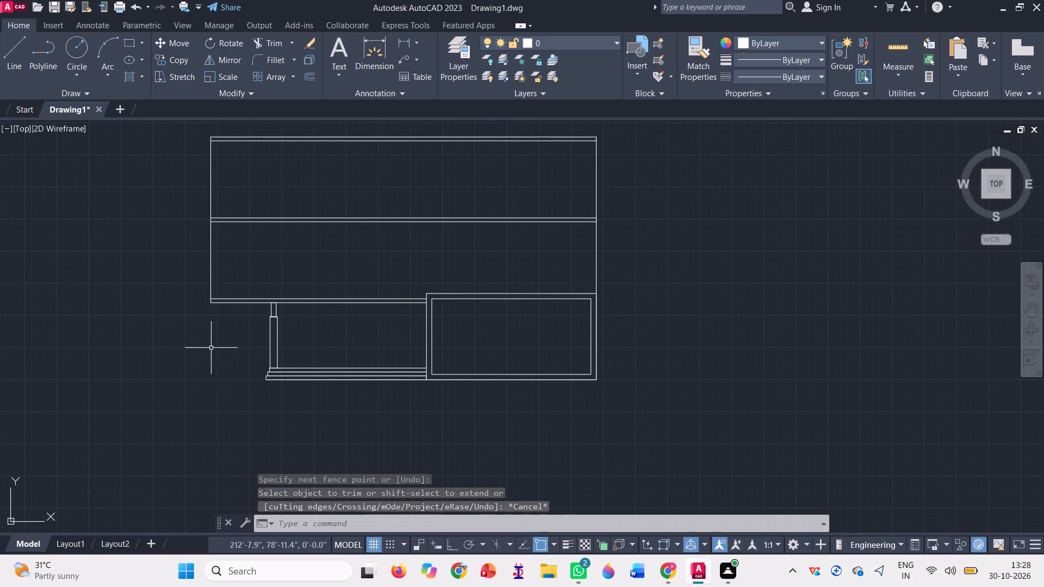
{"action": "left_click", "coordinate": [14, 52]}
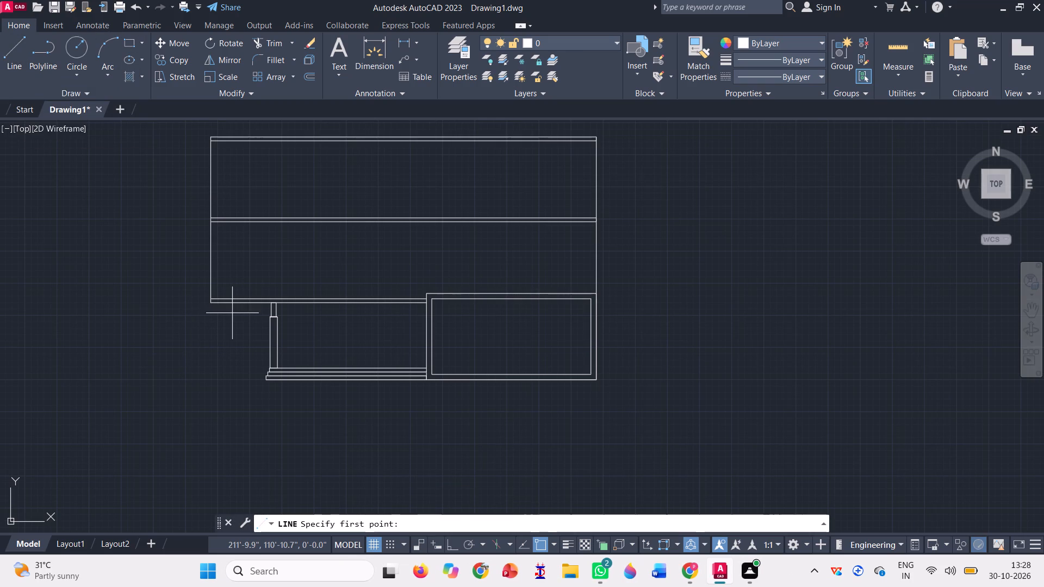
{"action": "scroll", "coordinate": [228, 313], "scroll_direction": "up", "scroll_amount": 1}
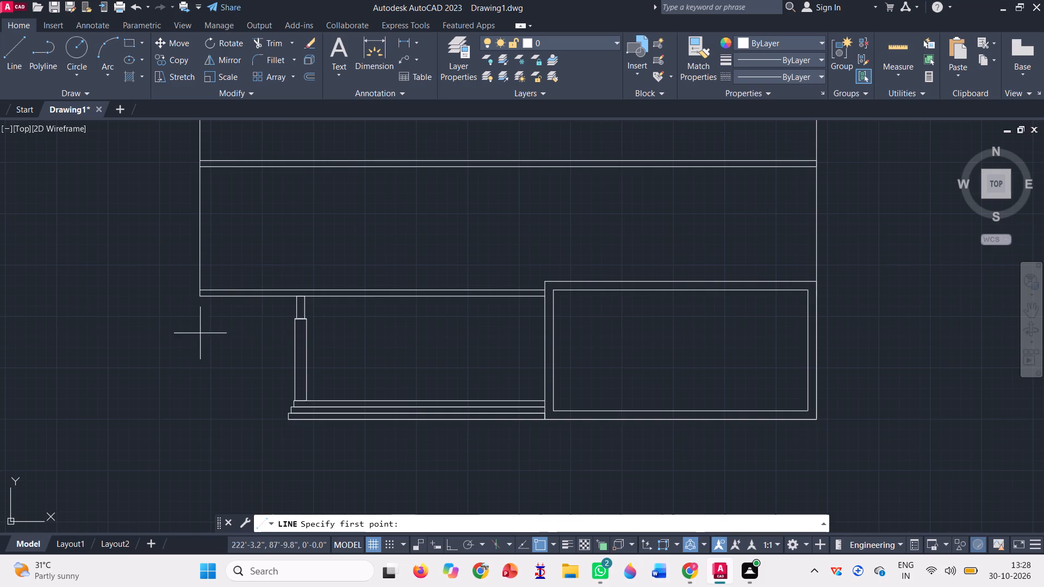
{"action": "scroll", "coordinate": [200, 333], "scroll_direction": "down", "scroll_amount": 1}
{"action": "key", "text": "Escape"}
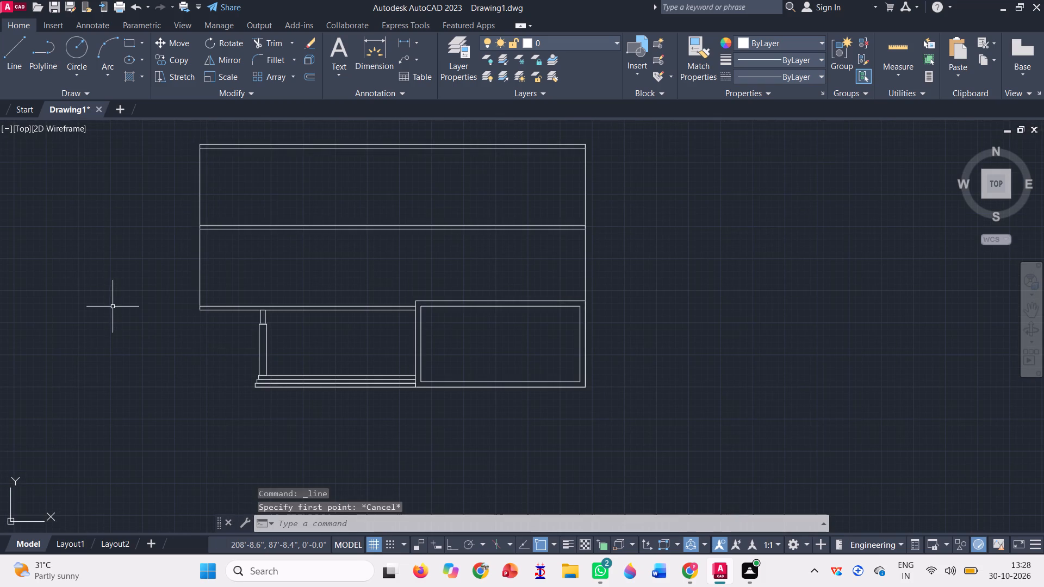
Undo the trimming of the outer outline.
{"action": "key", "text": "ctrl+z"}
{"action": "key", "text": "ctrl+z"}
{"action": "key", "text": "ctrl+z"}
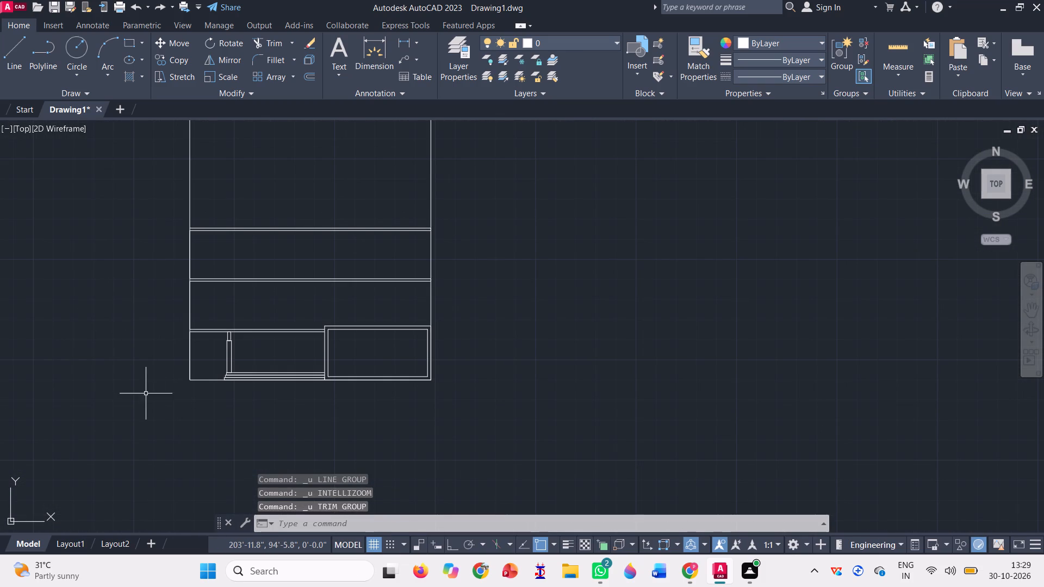
Draw a line from the narrow column's top-right corner diagonally down to the right, continuing horizontally to the outline's left edge.
{"action": "scroll", "coordinate": [146, 401], "scroll_direction": "up", "scroll_amount": 1}
{"action": "left_click", "coordinate": [18, 61]}
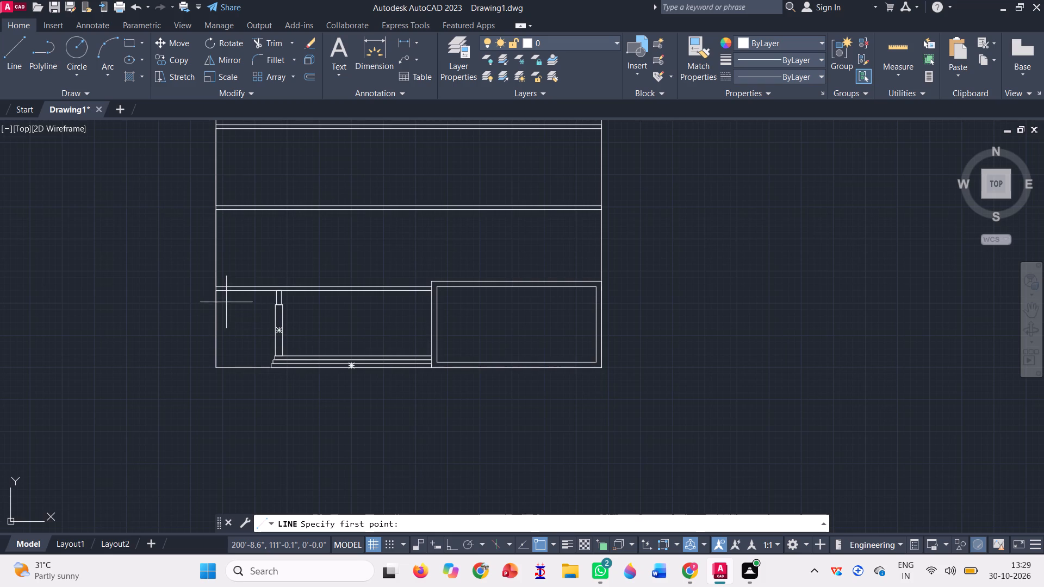
{"action": "scroll", "coordinate": [233, 293], "scroll_direction": "up", "scroll_amount": 2}
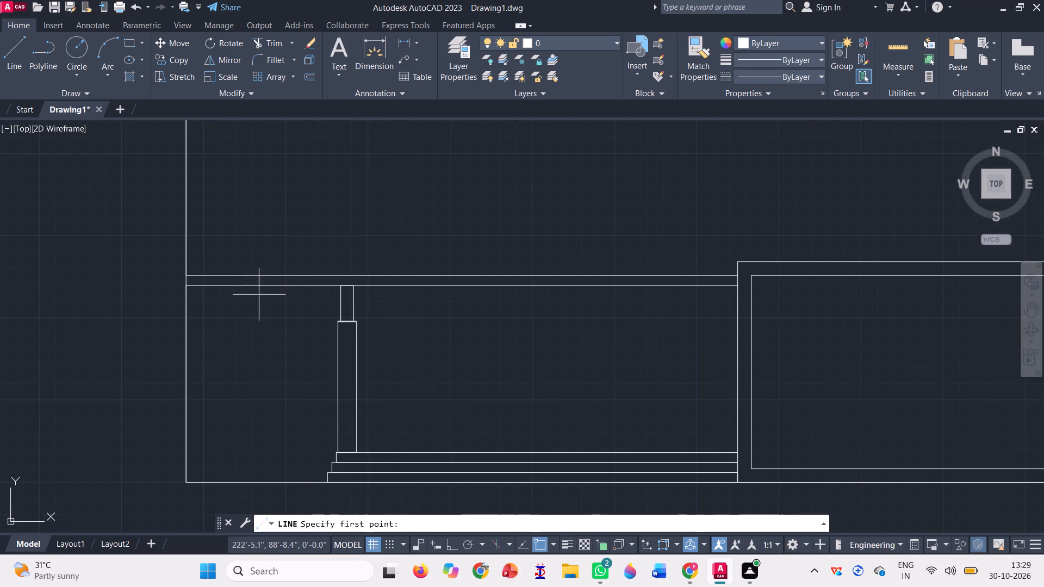
{"action": "left_click", "coordinate": [356, 283]}
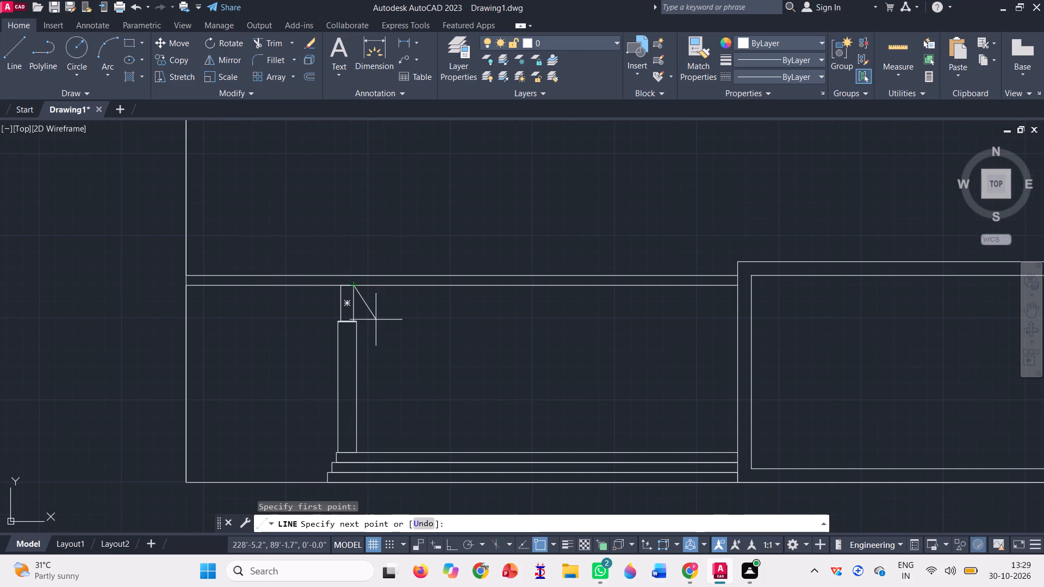
{"action": "left_click", "coordinate": [369, 297]}
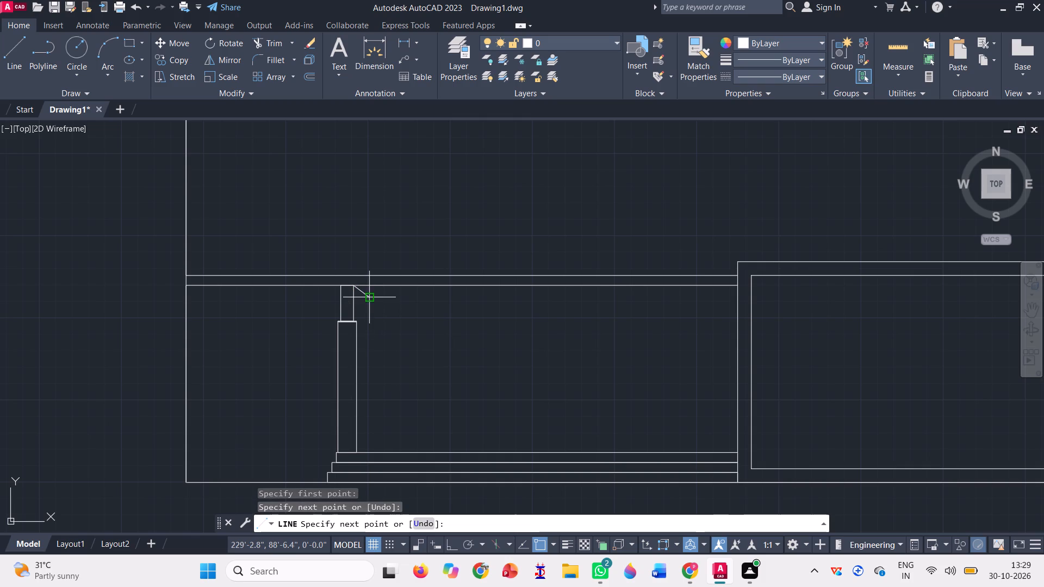
{"action": "left_click", "coordinate": [190, 296]}
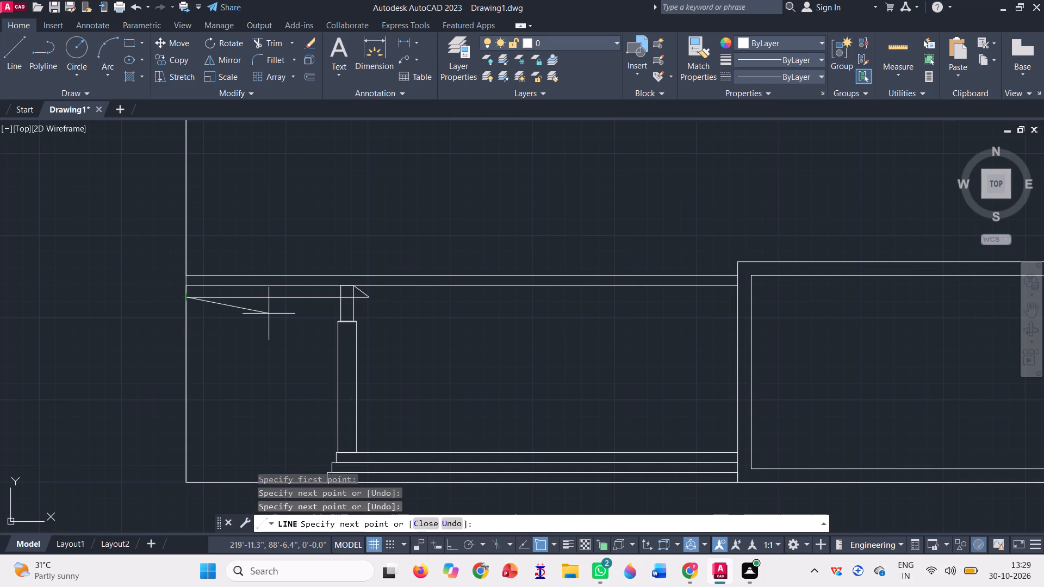
{"action": "key", "text": "space"}
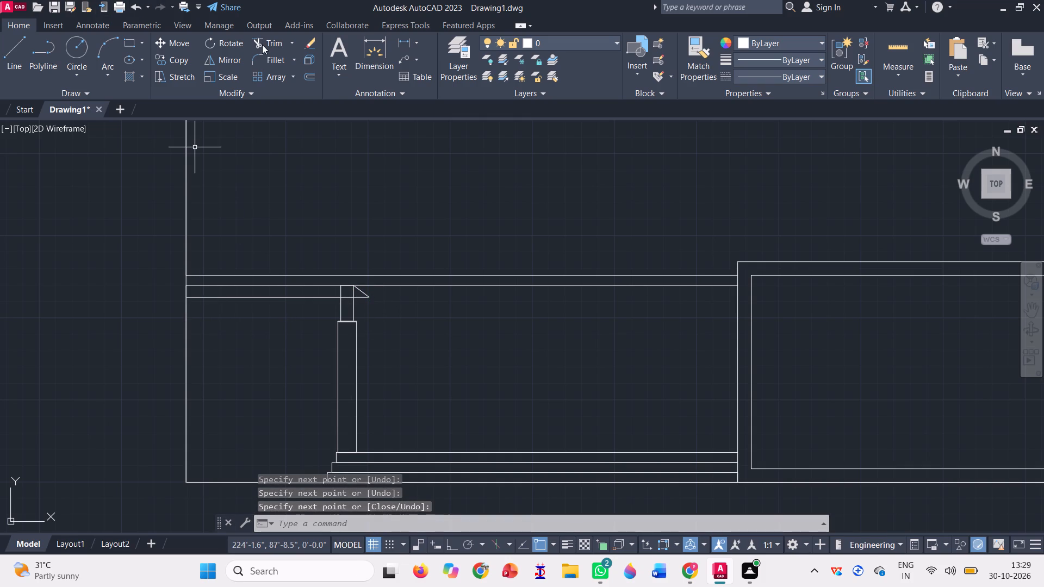
Trim the part of the new horizontal line that crosses the narrow column.
{"action": "left_click", "coordinate": [262, 42]}
{"action": "scroll", "coordinate": [355, 308], "scroll_direction": "up", "scroll_amount": 3}
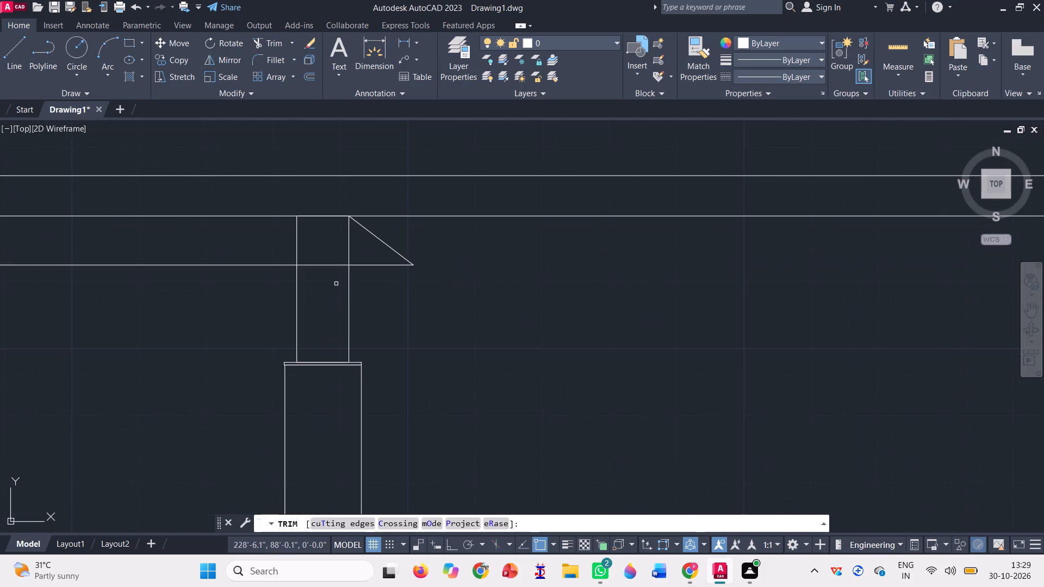
{"action": "left_click", "coordinate": [327, 274]}
{"action": "left_click", "coordinate": [318, 249]}
{"action": "scroll", "coordinate": [325, 265], "scroll_direction": "down", "scroll_amount": 4}
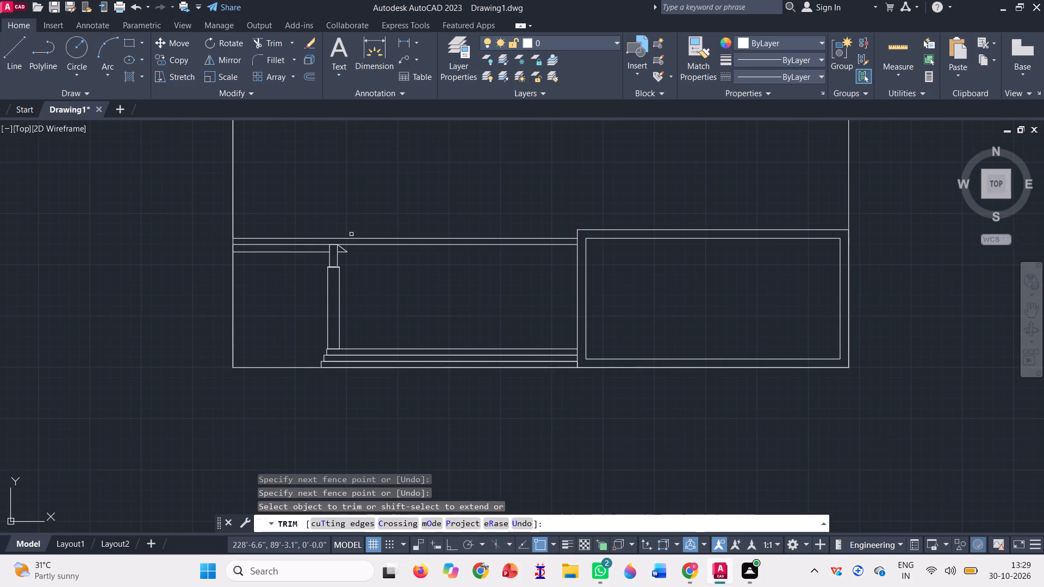
{"action": "key", "text": "Escape"}
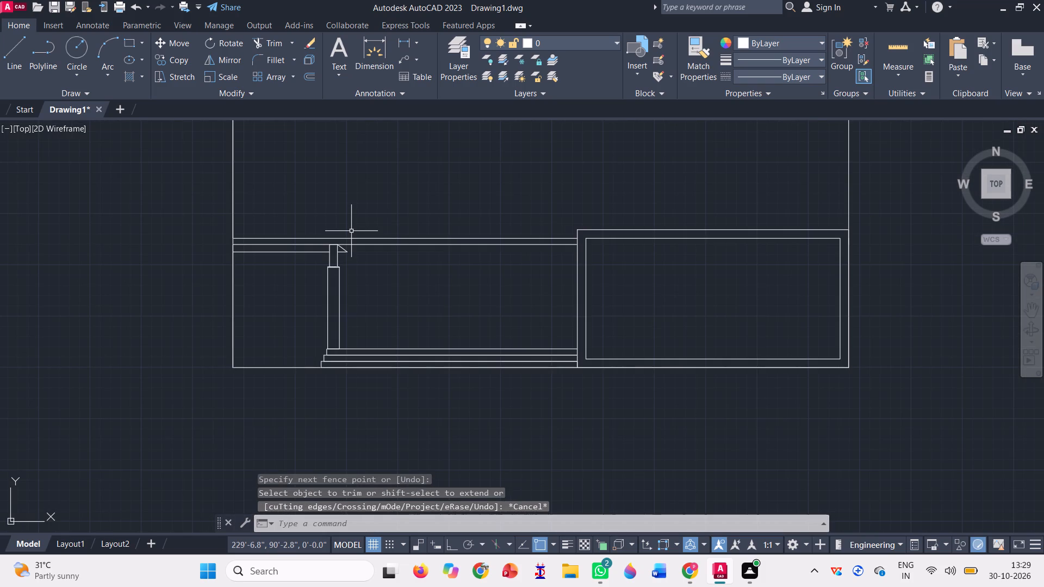
Copy the short diagonal line by its lower end to the horizontal line's left end on the outline's left edge.
{"action": "scroll", "coordinate": [320, 297], "scroll_direction": "down", "scroll_amount": 1}
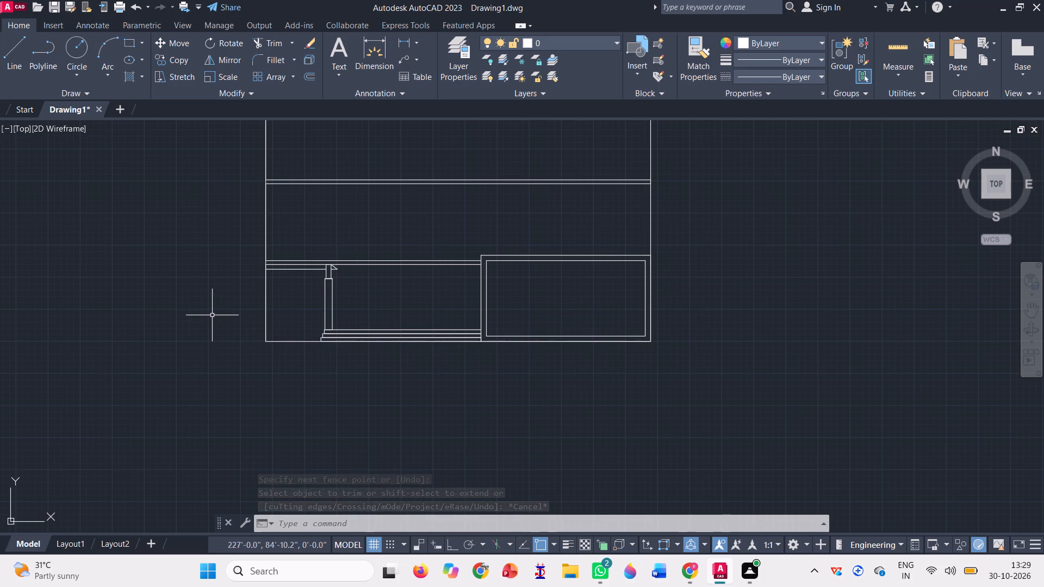
{"action": "scroll", "coordinate": [334, 271], "scroll_direction": "up", "scroll_amount": 4}
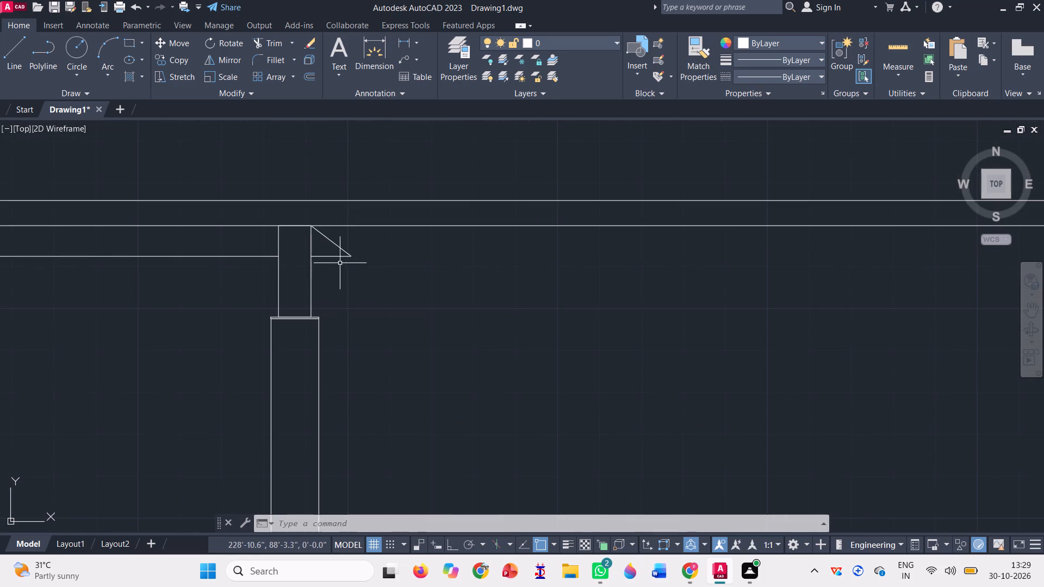
{"action": "left_click", "coordinate": [335, 242]}
{"action": "scroll", "coordinate": [351, 282], "scroll_direction": "down", "scroll_amount": 3}
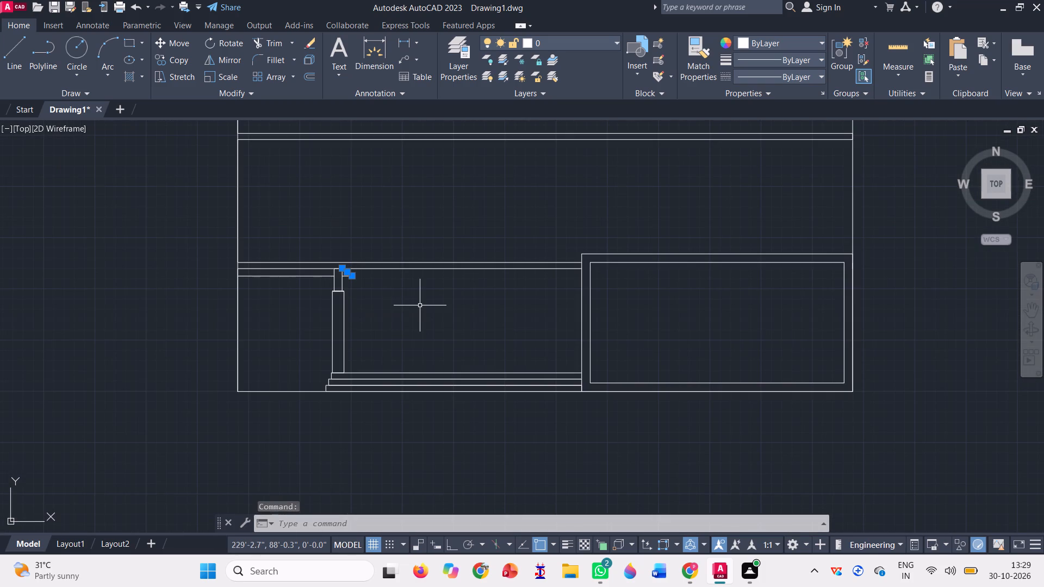
{"action": "type", "text": "co"}
{"action": "key", "text": "space"}
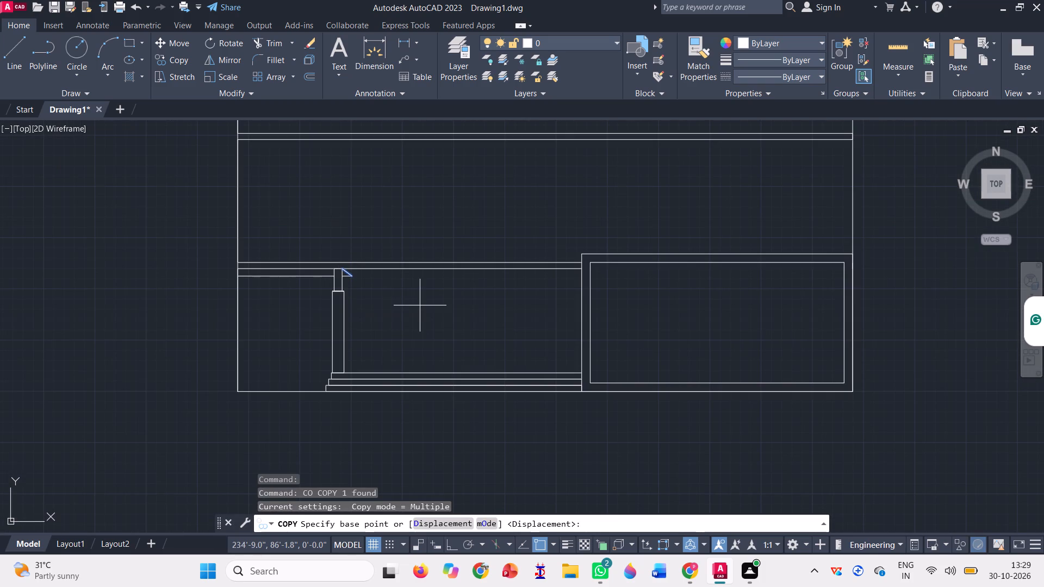
{"action": "scroll", "coordinate": [328, 247], "scroll_direction": "up", "scroll_amount": 4}
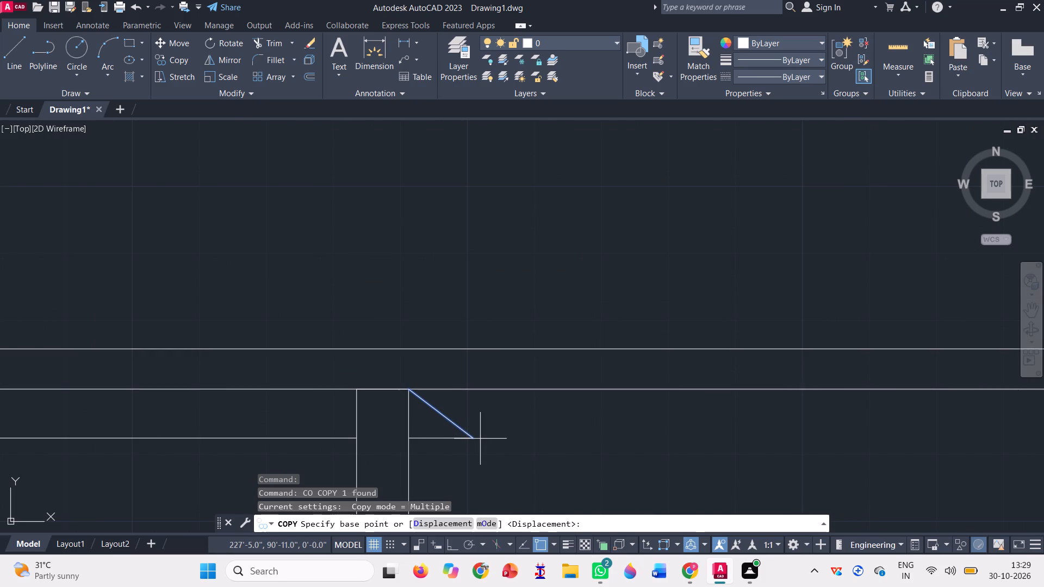
{"action": "left_click", "coordinate": [474, 437]}
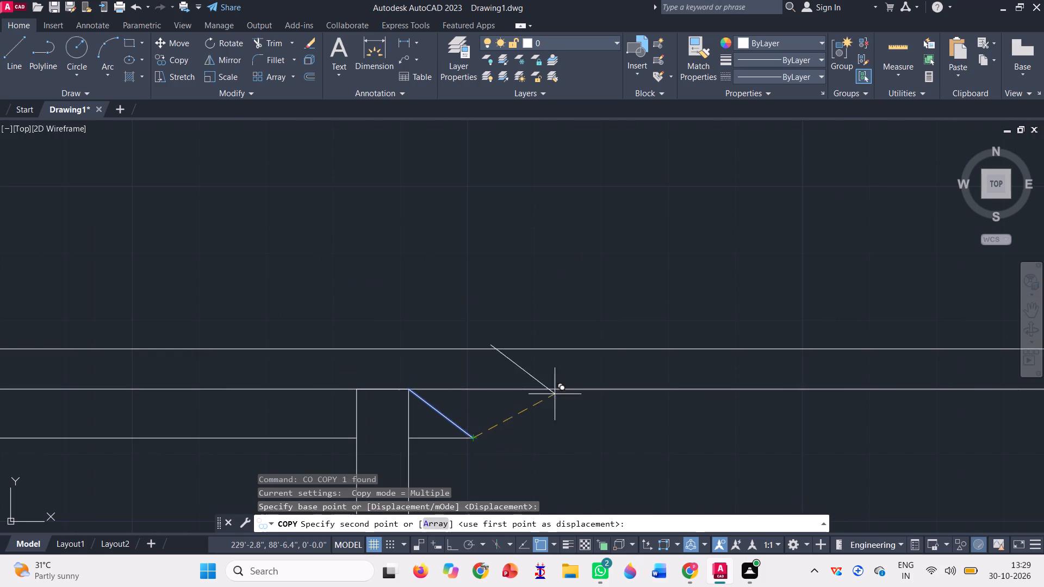
{"action": "scroll", "coordinate": [612, 359], "scroll_direction": "down", "scroll_amount": 2}
{"action": "scroll", "coordinate": [241, 403], "scroll_direction": "up", "scroll_amount": 2}
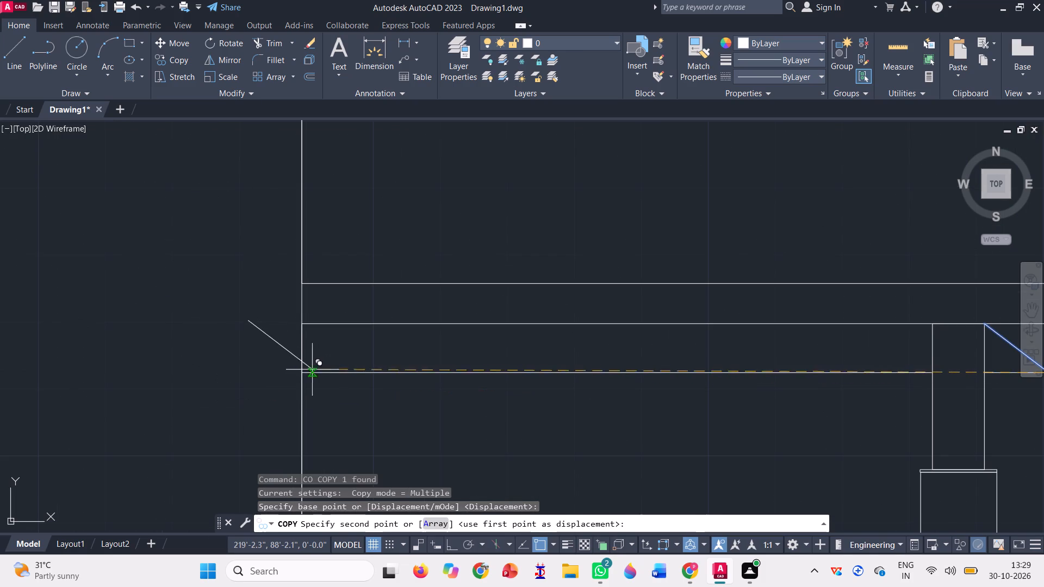
{"action": "left_click", "coordinate": [301, 373]}
{"action": "scroll", "coordinate": [104, 366], "scroll_direction": "down", "scroll_amount": 2}
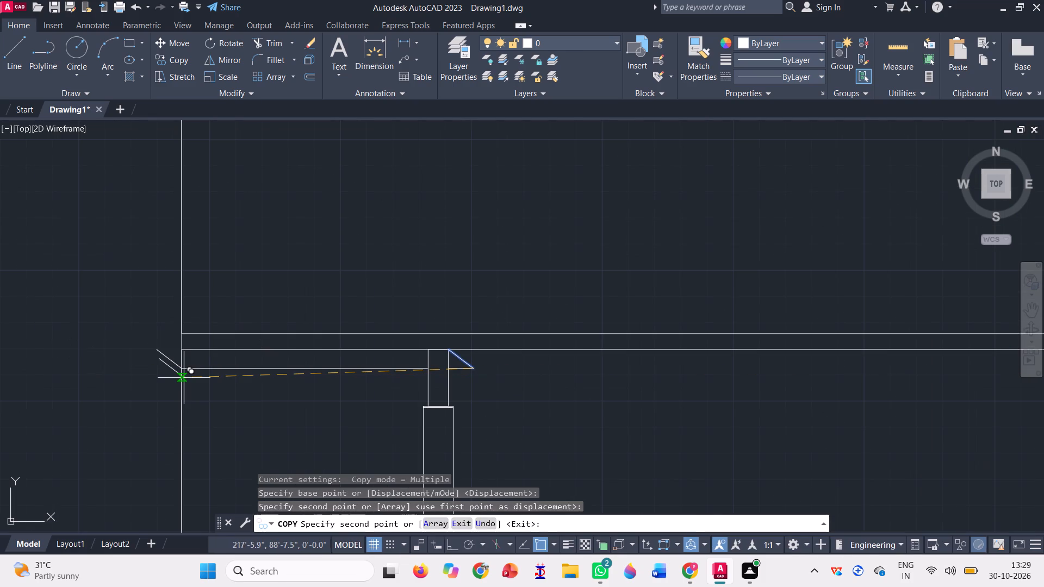
{"action": "key", "text": "space"}
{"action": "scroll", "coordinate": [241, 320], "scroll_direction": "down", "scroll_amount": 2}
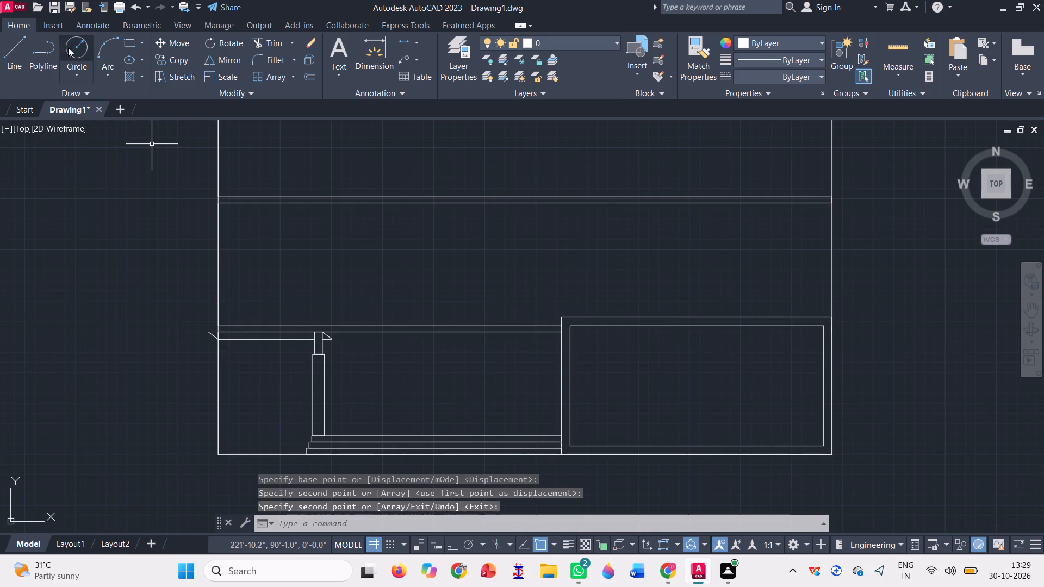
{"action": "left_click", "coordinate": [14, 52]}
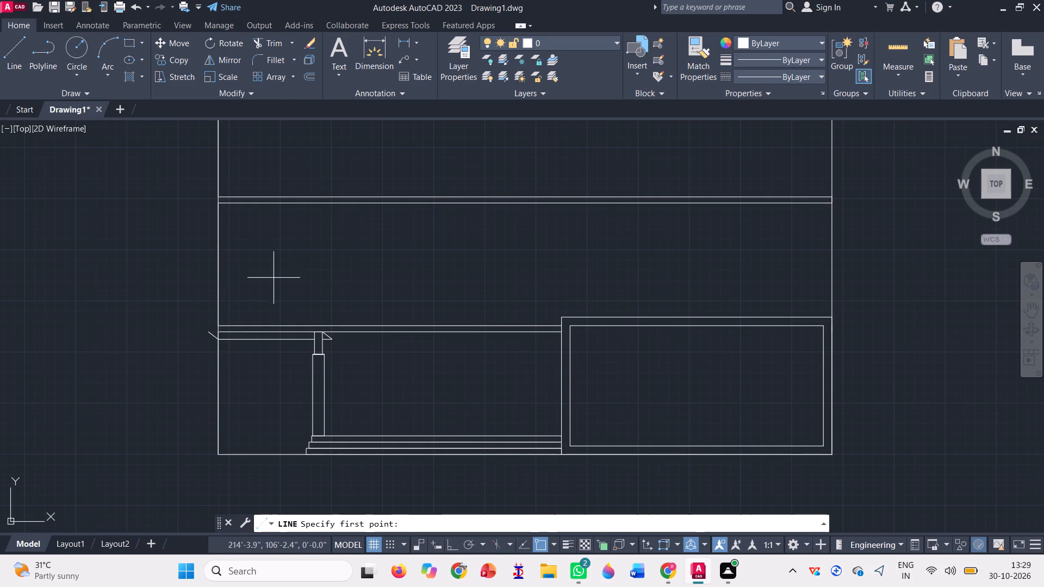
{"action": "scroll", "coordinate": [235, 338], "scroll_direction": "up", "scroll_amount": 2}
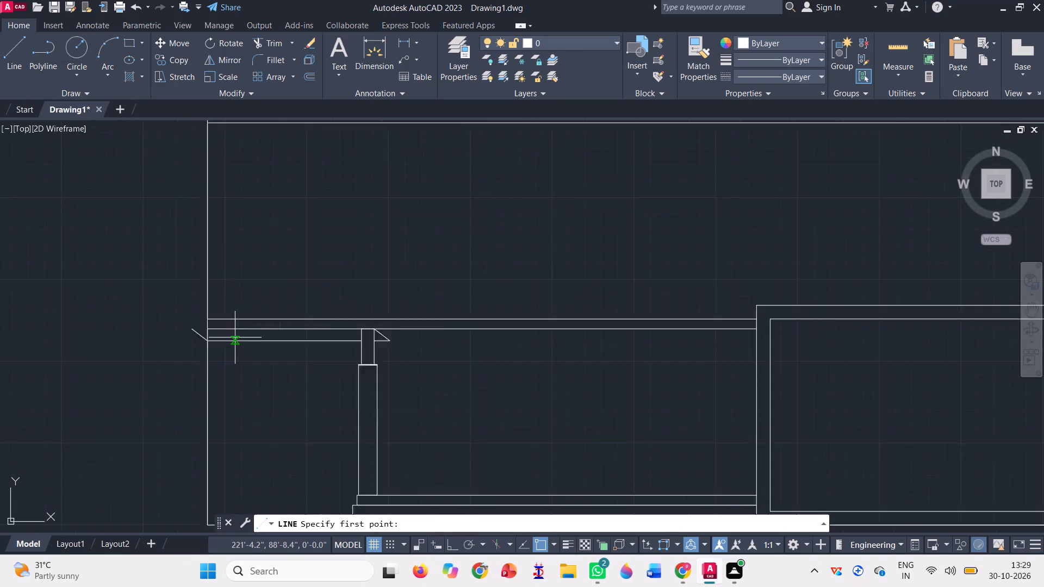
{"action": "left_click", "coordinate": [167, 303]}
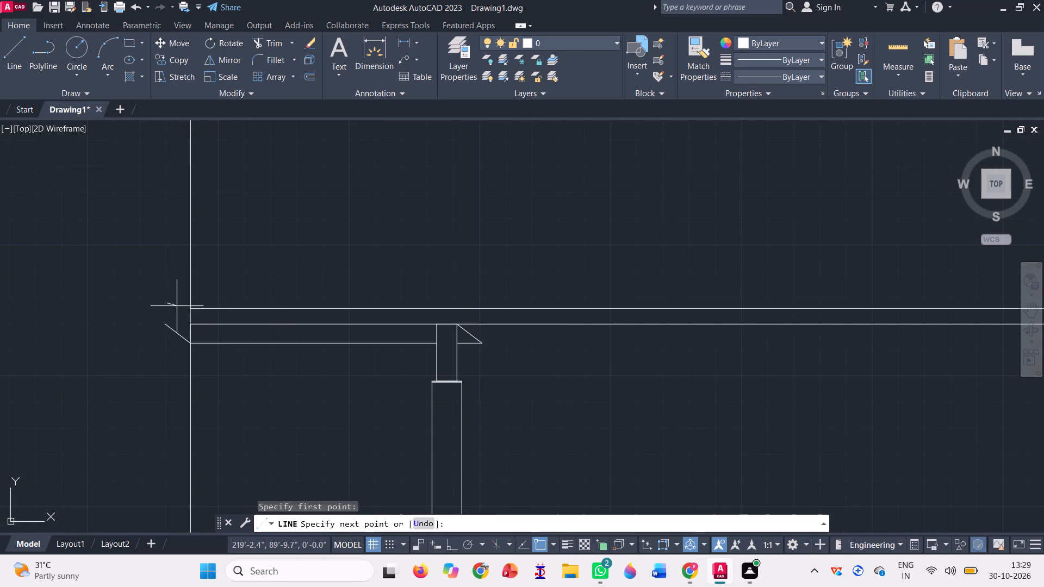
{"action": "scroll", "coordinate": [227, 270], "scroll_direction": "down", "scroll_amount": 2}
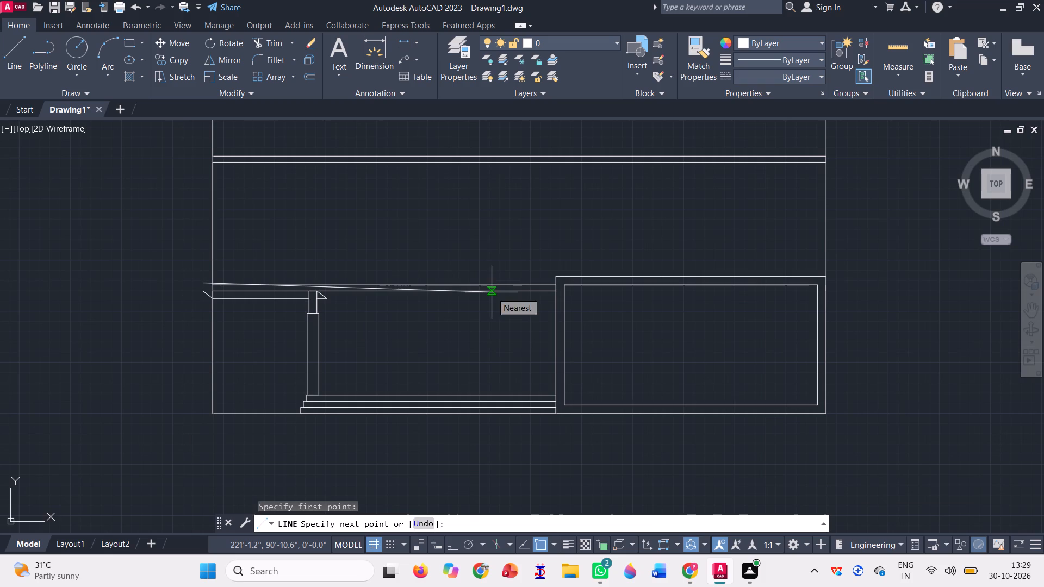
With ortho on, draw a horizontal line from the lower-right room's outer top-left corner leftward past the outline's left edge.
{"action": "key", "text": "F8"}
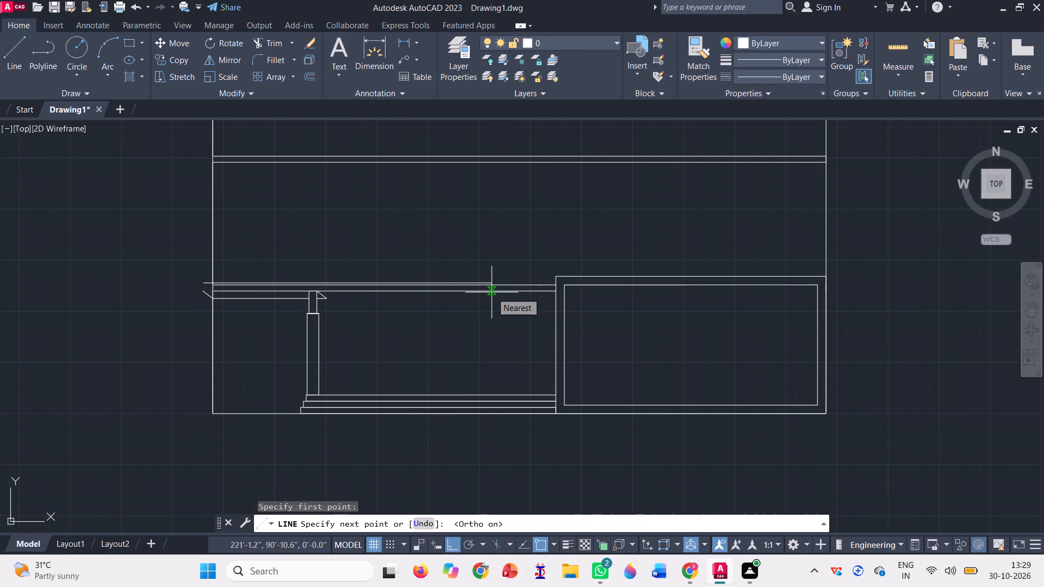
{"action": "key", "text": "Escape"}
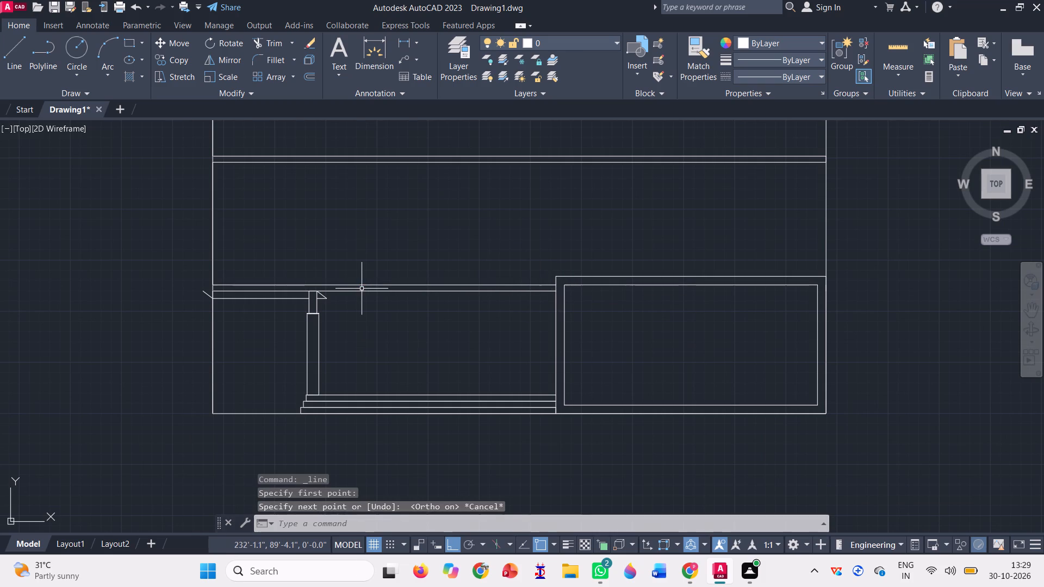
{"action": "key", "text": "l"}
{"action": "key", "text": "Return"}
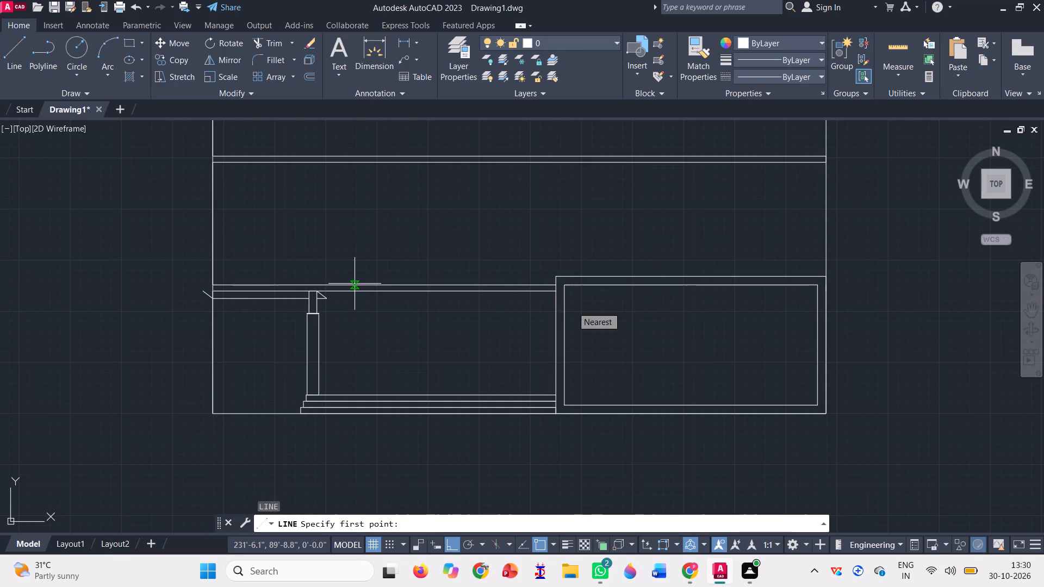
{"action": "scroll", "coordinate": [548, 279], "scroll_direction": "up", "scroll_amount": 2}
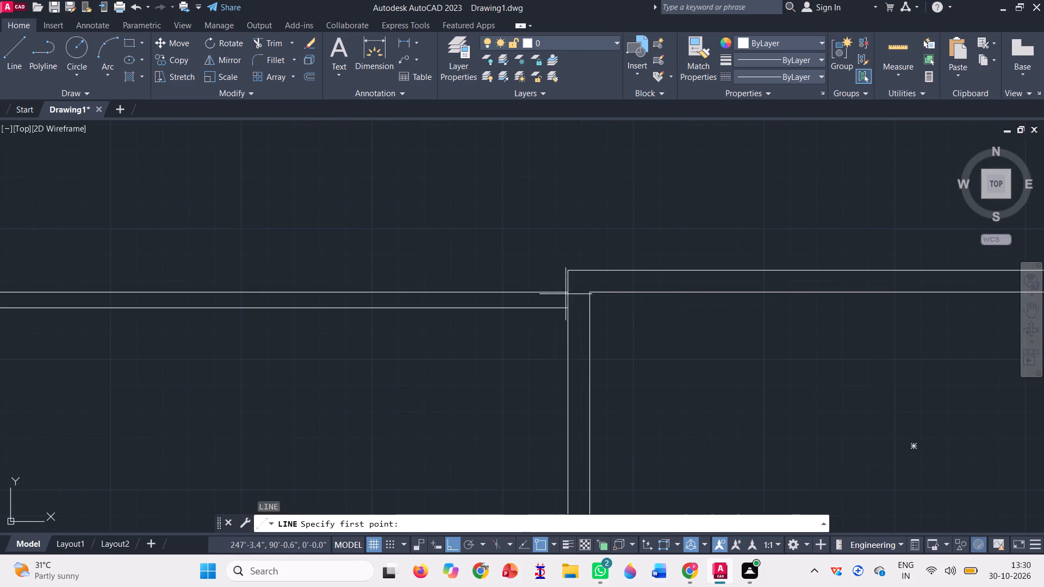
{"action": "scroll", "coordinate": [566, 268], "scroll_direction": "up", "scroll_amount": 4}
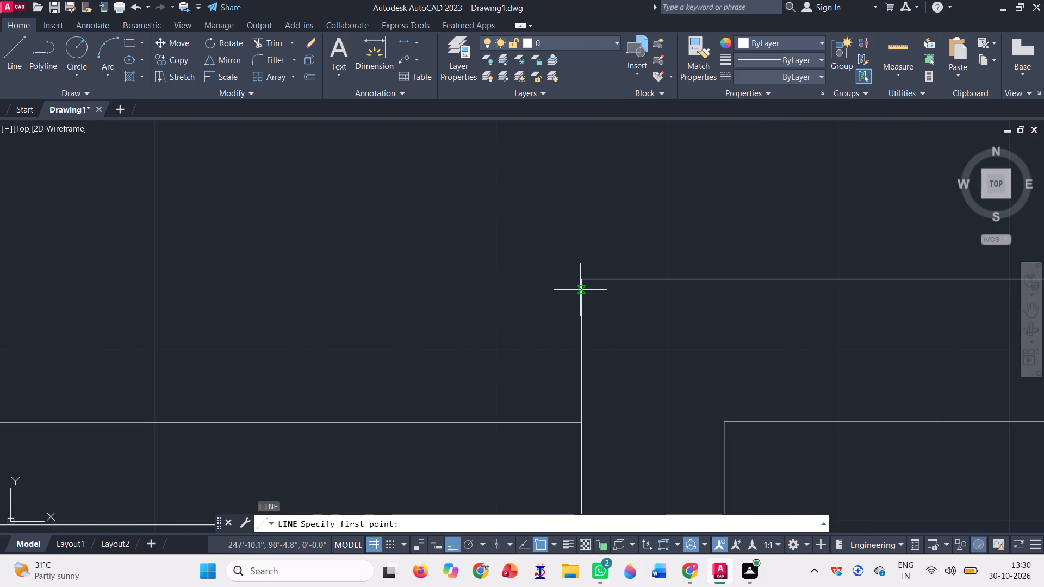
{"action": "left_click", "coordinate": [580, 288]}
{"action": "scroll", "coordinate": [569, 168], "scroll_direction": "down", "scroll_amount": 3}
{"action": "scroll", "coordinate": [673, 196], "scroll_direction": "down", "scroll_amount": 3}
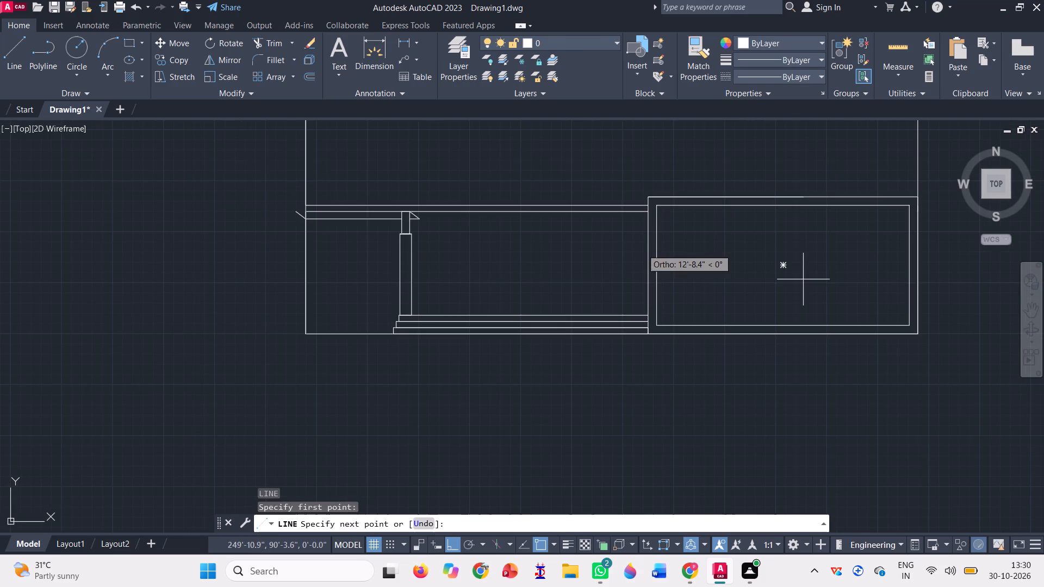
{"action": "left_click", "coordinate": [235, 193]}
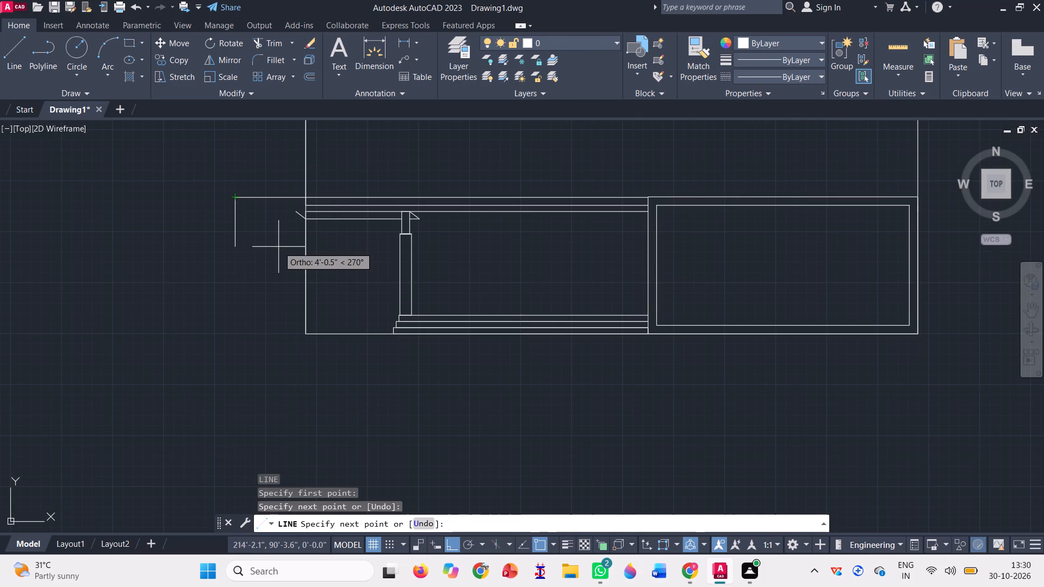
{"action": "key", "text": "space"}
Extend the left diagonal up to the new horizontal line and trim that line's overhang beyond the diagonal.
{"action": "left_click", "coordinate": [295, 45]}
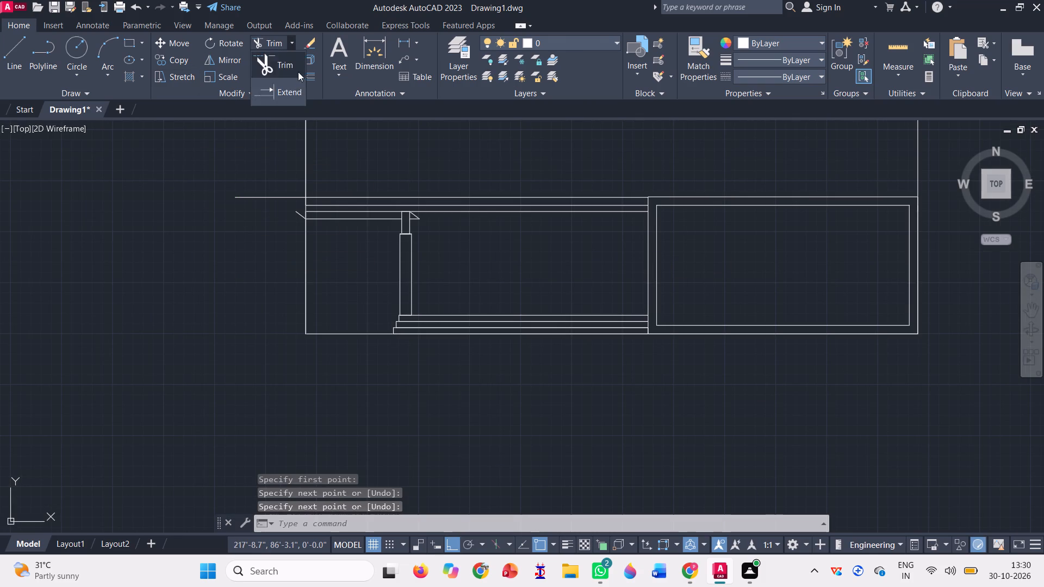
{"action": "left_click", "coordinate": [297, 97]}
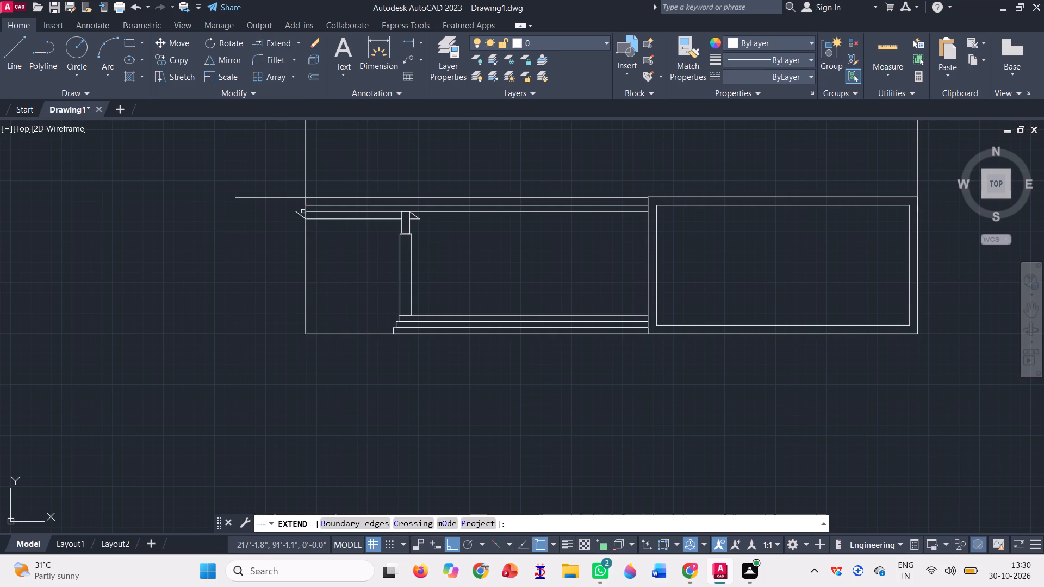
{"action": "left_click", "coordinate": [297, 213]}
{"action": "key", "text": "Escape"}
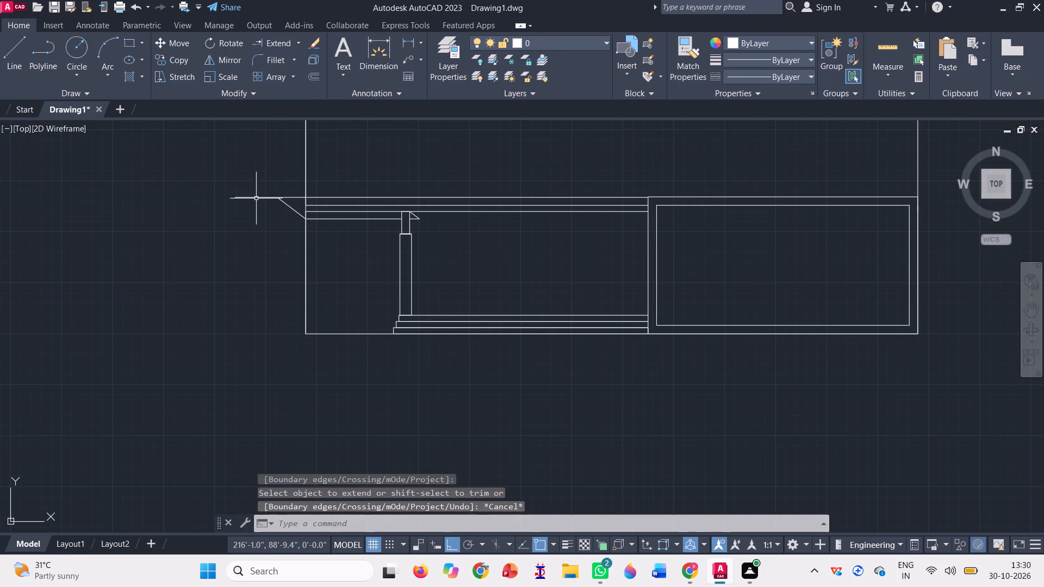
{"action": "left_click", "coordinate": [301, 47]}
{"action": "left_click", "coordinate": [288, 66]}
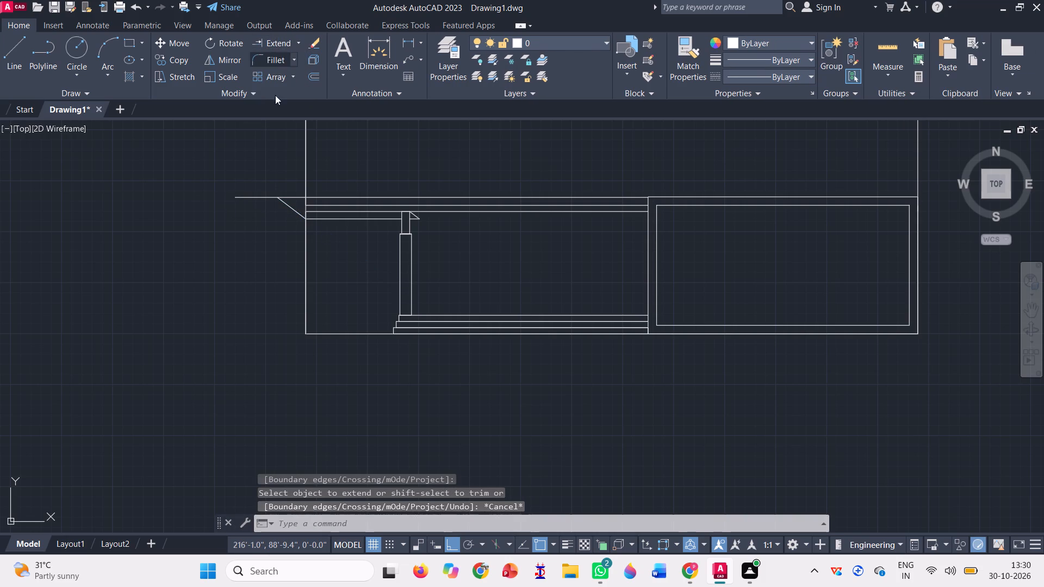
{"action": "left_click", "coordinate": [253, 199]}
Trim away the two horizontal wall lines below the new line, between the outline's left edge and the room, keeping the narrow column's top.
{"action": "scroll", "coordinate": [404, 211], "scroll_direction": "up", "scroll_amount": 2}
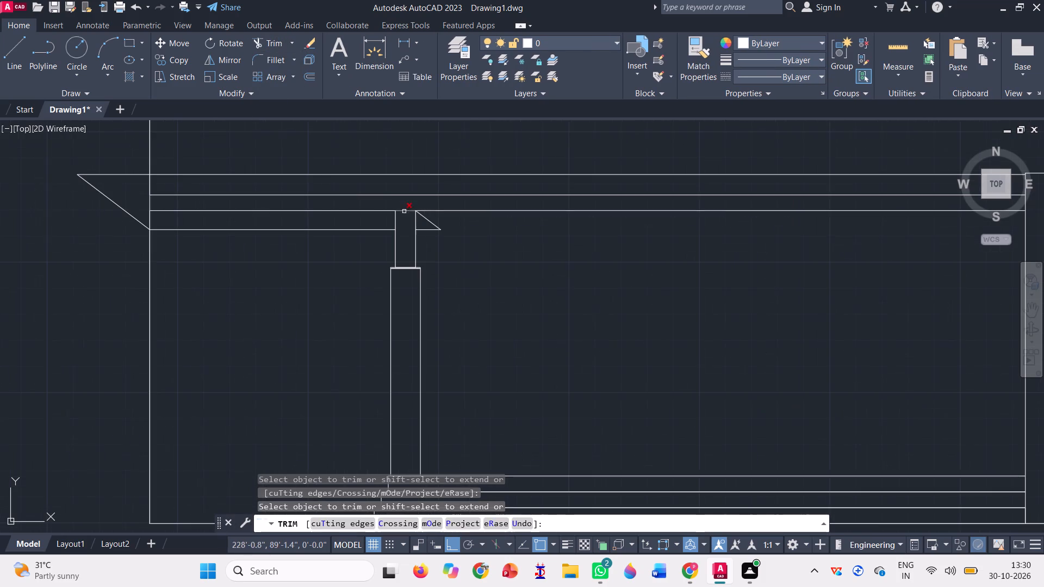
{"action": "left_click", "coordinate": [480, 186]}
{"action": "left_click", "coordinate": [487, 202]}
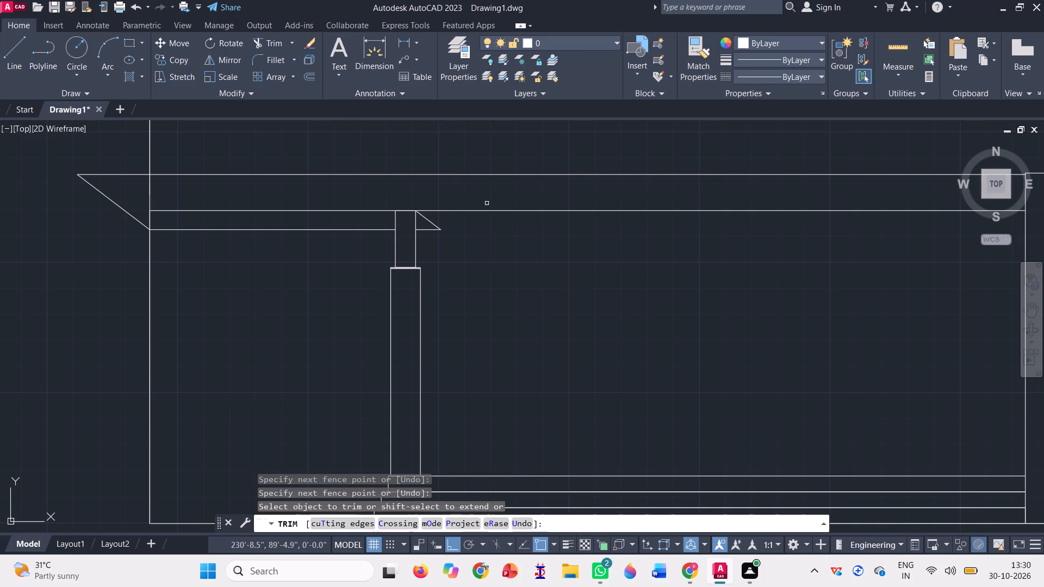
{"action": "scroll", "coordinate": [238, 227], "scroll_direction": "down", "scroll_amount": 1}
{"action": "left_click", "coordinate": [229, 218]}
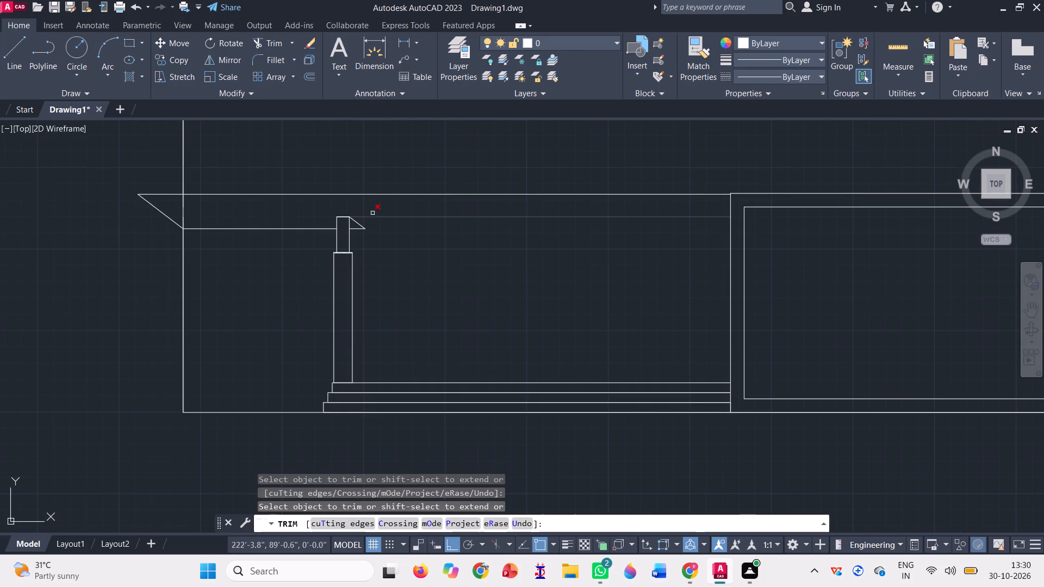
{"action": "left_click", "coordinate": [372, 213]}
{"action": "left_click", "coordinate": [392, 229]}
{"action": "scroll", "coordinate": [248, 239], "scroll_direction": "down", "scroll_amount": 1}
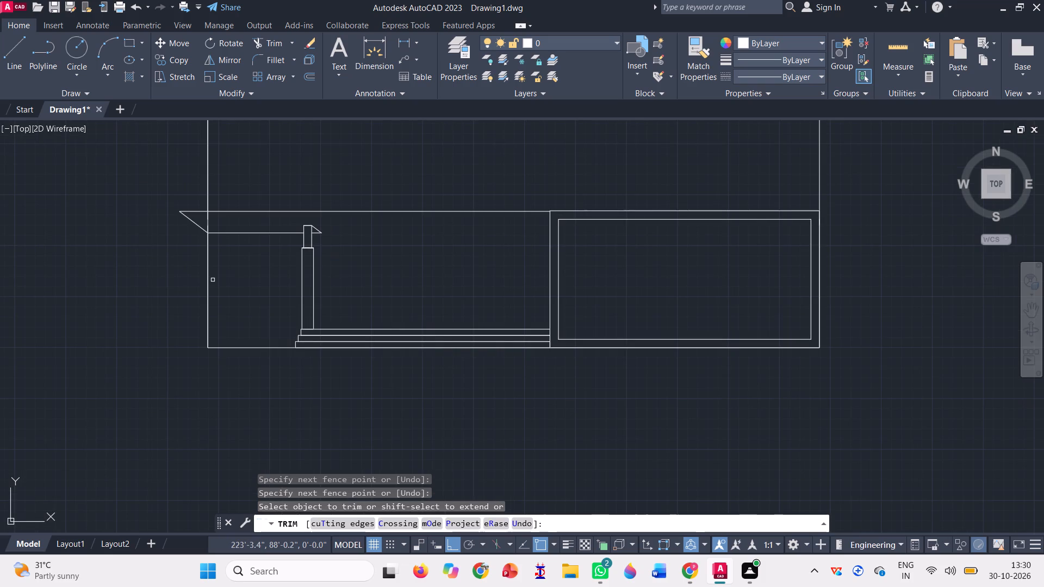
{"action": "key", "text": "Escape"}
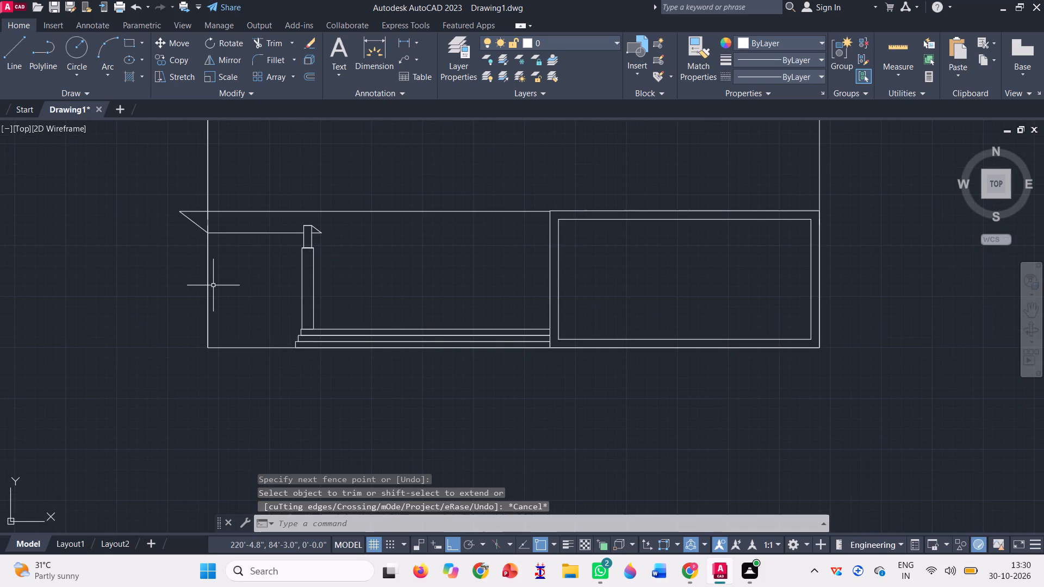
Extend the short diagonal beside the narrow column up to the long horizontal line.
{"action": "left_click", "coordinate": [291, 41]}
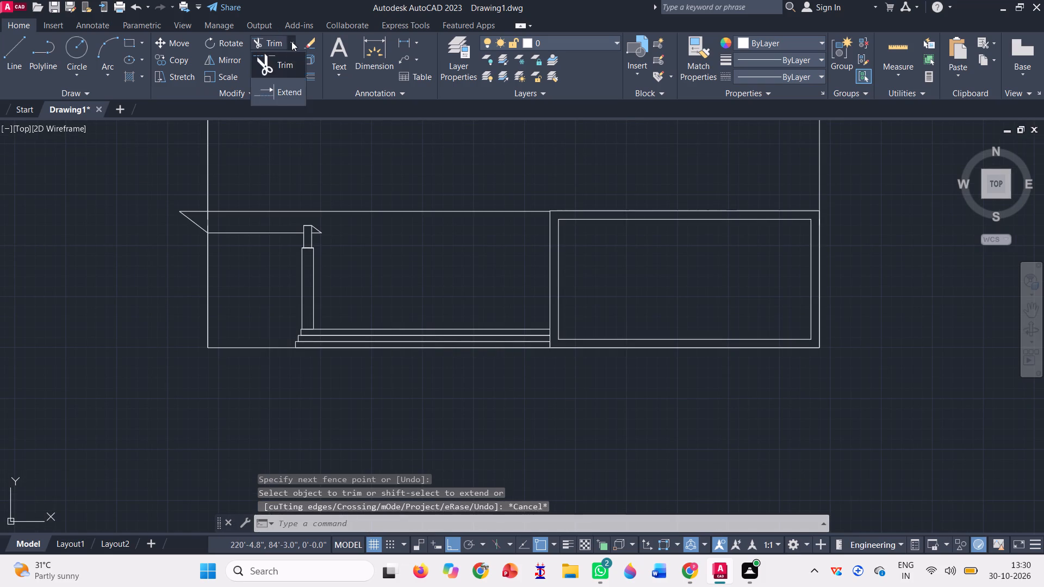
{"action": "left_click", "coordinate": [289, 92]}
{"action": "scroll", "coordinate": [335, 215], "scroll_direction": "up", "scroll_amount": 1}
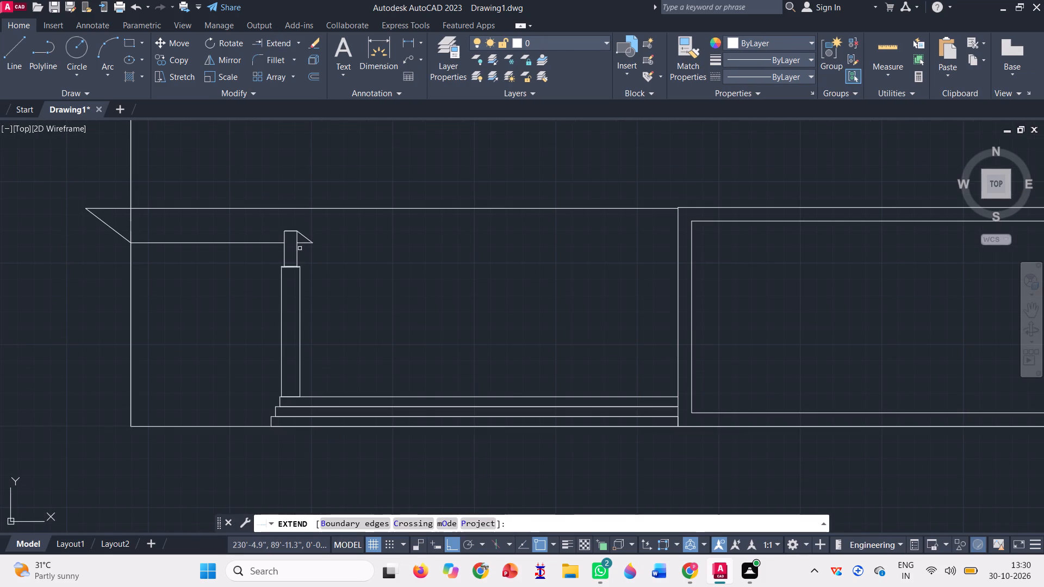
{"action": "scroll", "coordinate": [301, 232], "scroll_direction": "up", "scroll_amount": 1}
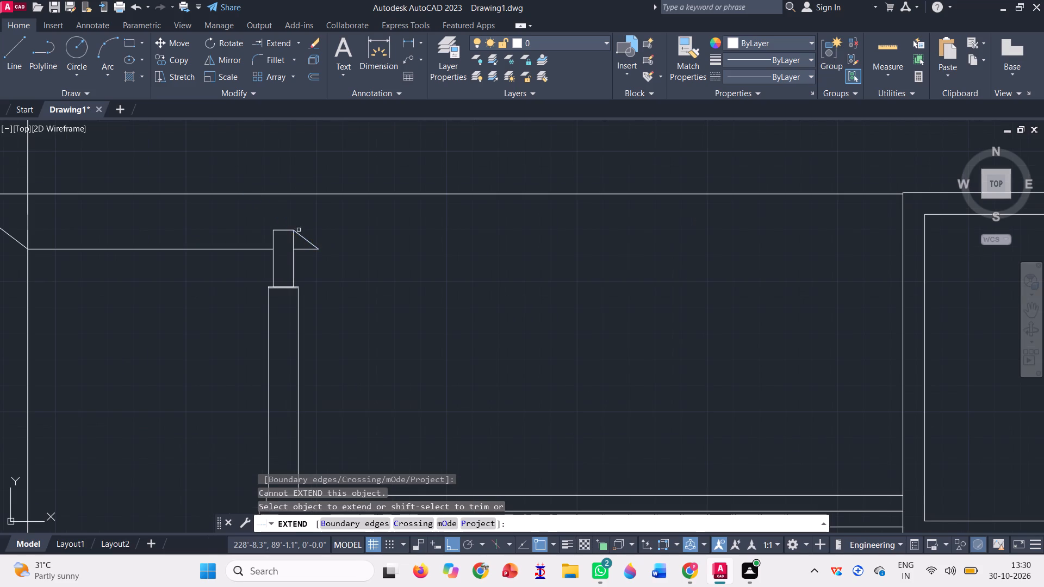
{"action": "left_click", "coordinate": [298, 233]}
{"action": "scroll", "coordinate": [306, 236], "scroll_direction": "down", "scroll_amount": 2}
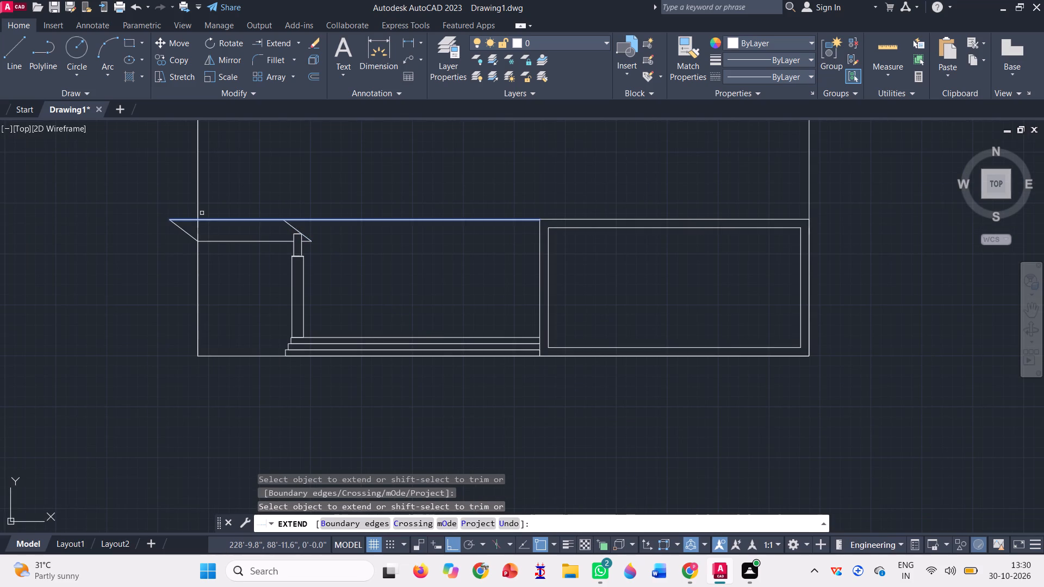
{"action": "key", "text": "Escape"}
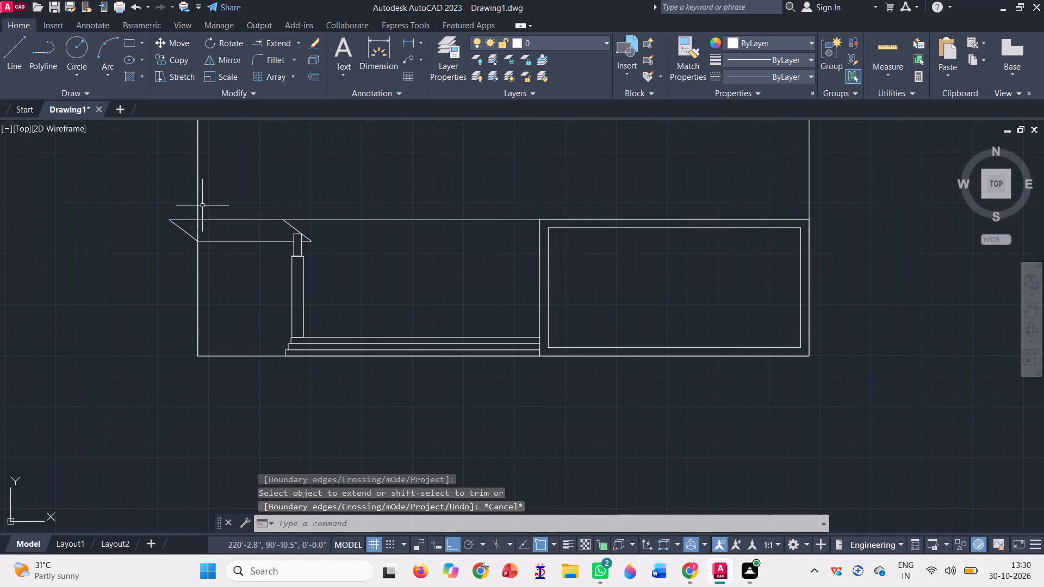
Trim the part of the outline's left edge that lies inside the sloped-end band.
{"action": "left_click", "coordinate": [299, 45]}
{"action": "left_click", "coordinate": [283, 65]}
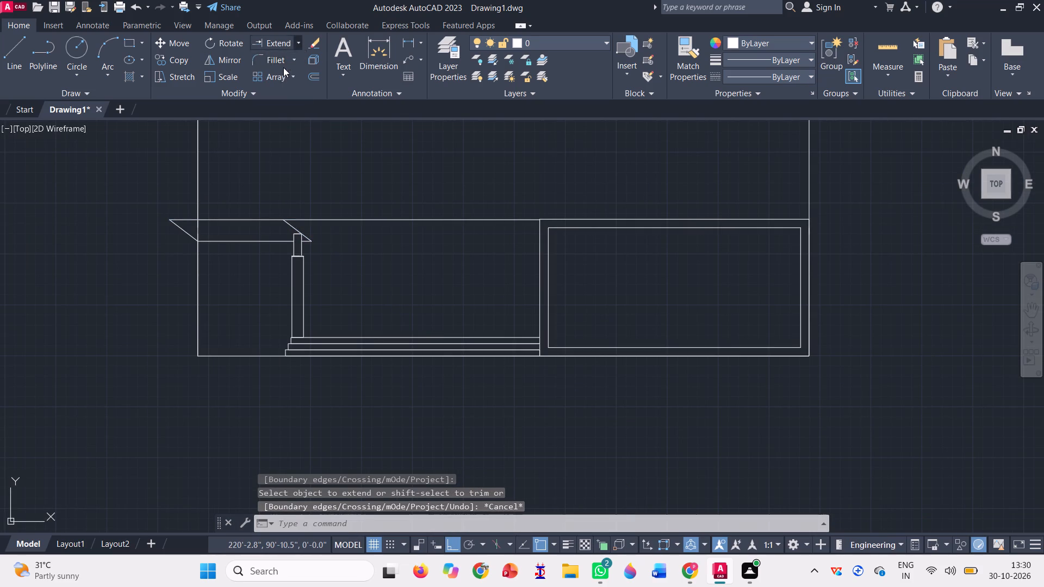
{"action": "scroll", "coordinate": [202, 245], "scroll_direction": "up", "scroll_amount": 1}
{"action": "double_click", "coordinate": [195, 227]}
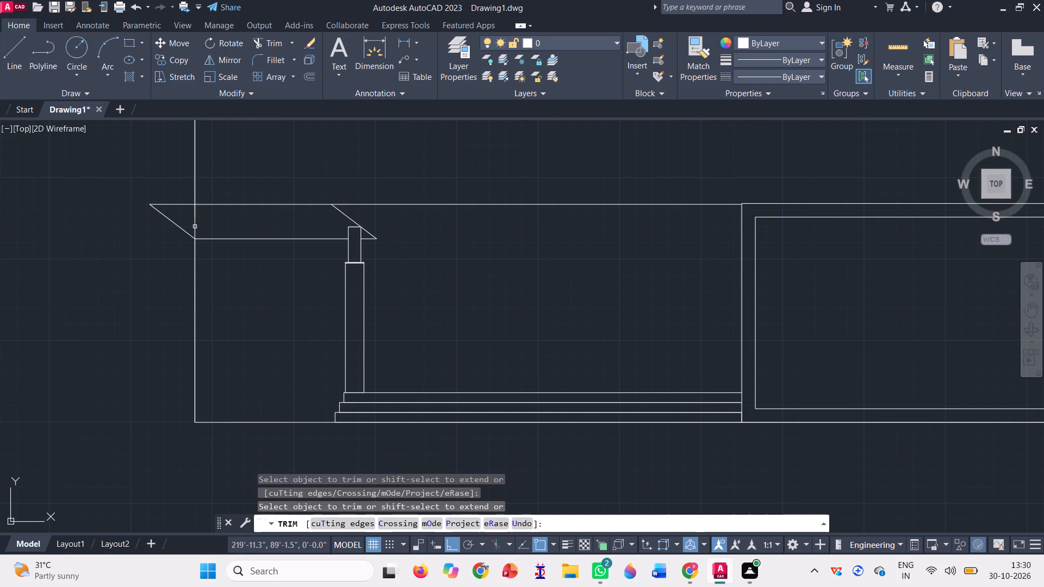
{"action": "left_click", "coordinate": [195, 227]}
{"action": "left_click", "coordinate": [190, 217]}
{"action": "left_click", "coordinate": [208, 209]}
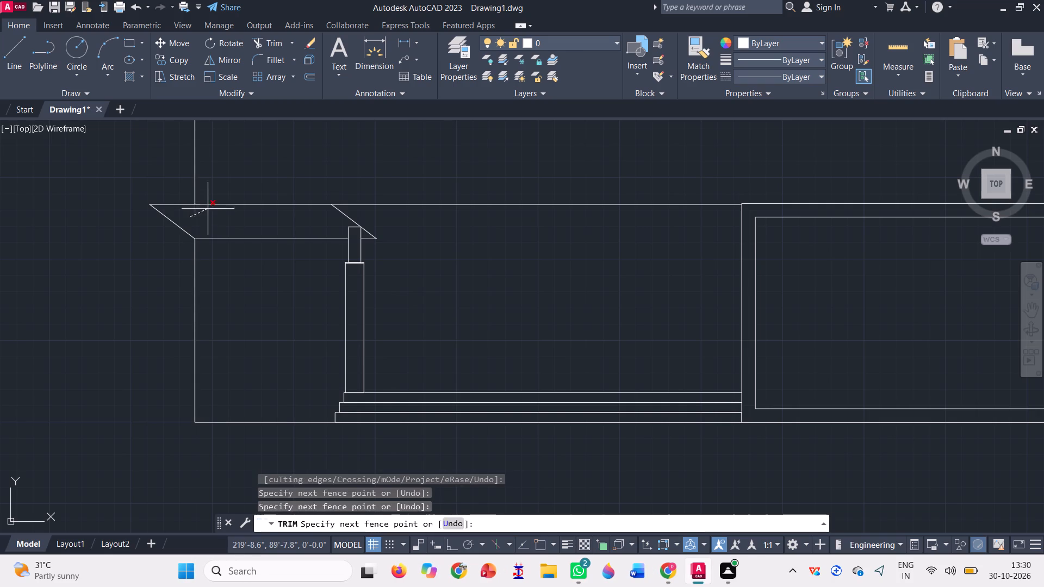
Trim the outline's left edge below the band and the bottom line to the left of the steps.
{"action": "scroll", "coordinate": [200, 219], "scroll_direction": "down", "scroll_amount": 2}
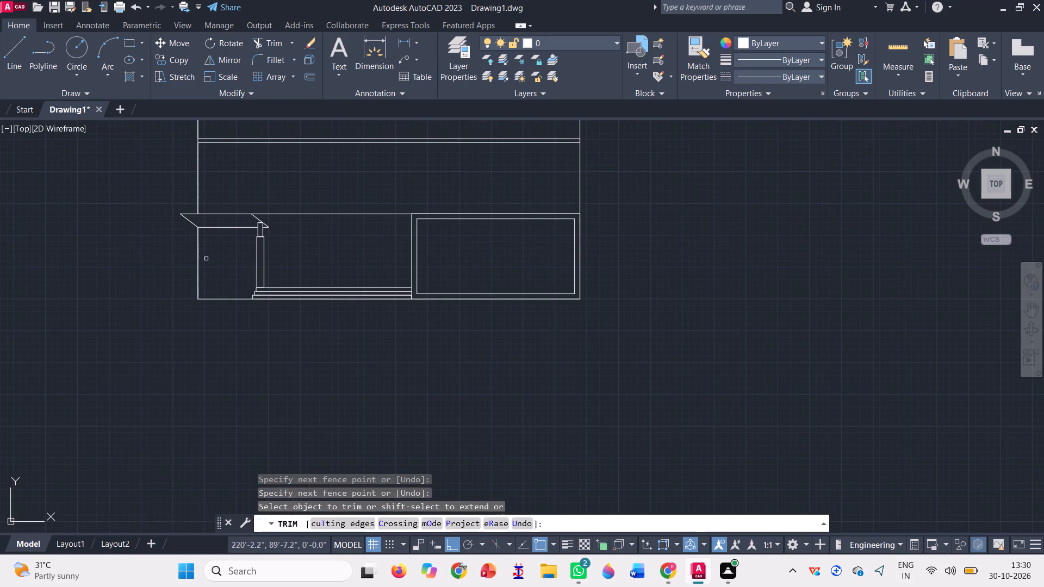
{"action": "scroll", "coordinate": [206, 259], "scroll_direction": "up", "scroll_amount": 1}
{"action": "scroll", "coordinate": [194, 273], "scroll_direction": "down", "scroll_amount": 1}
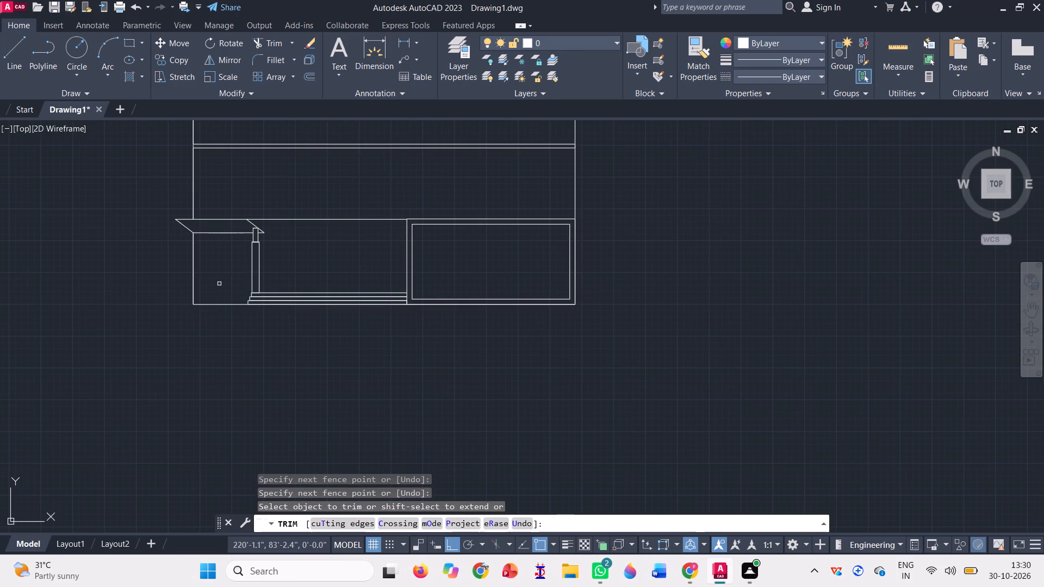
{"action": "left_click", "coordinate": [202, 272]}
{"action": "left_click", "coordinate": [170, 261]}
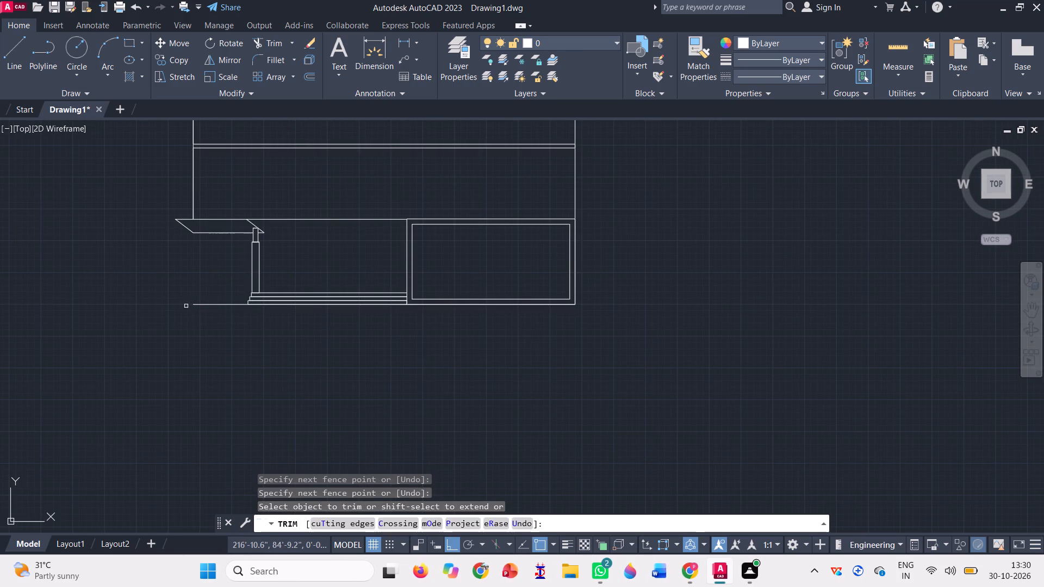
{"action": "left_click", "coordinate": [200, 304]}
{"action": "key", "text": "Escape"}
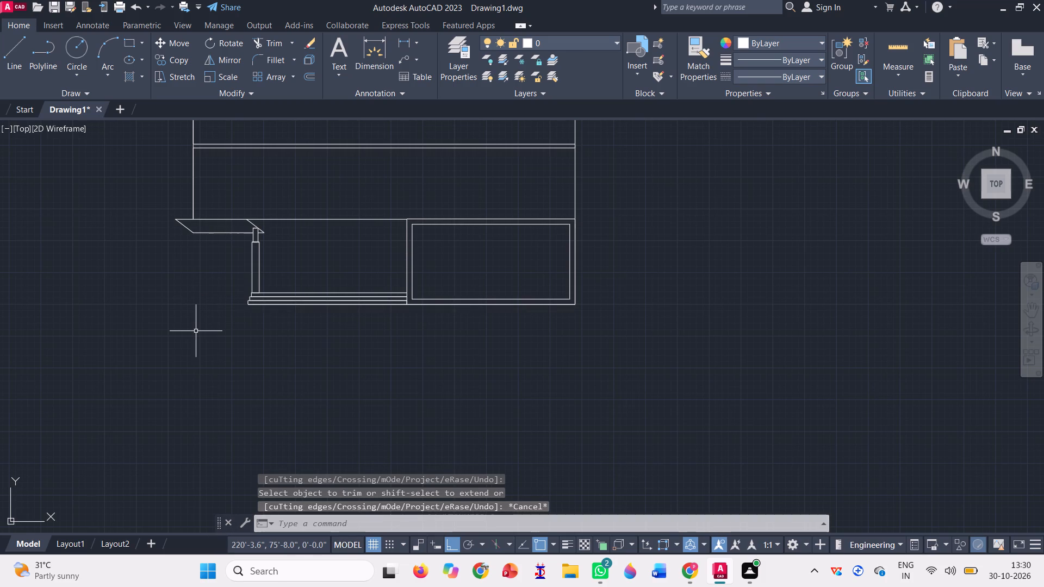
Draw a line from the sloped-end band's bottom edge straight down, then horizontally across to the top step's left edge.
{"action": "key", "text": "l"}
{"action": "key", "text": "Return"}
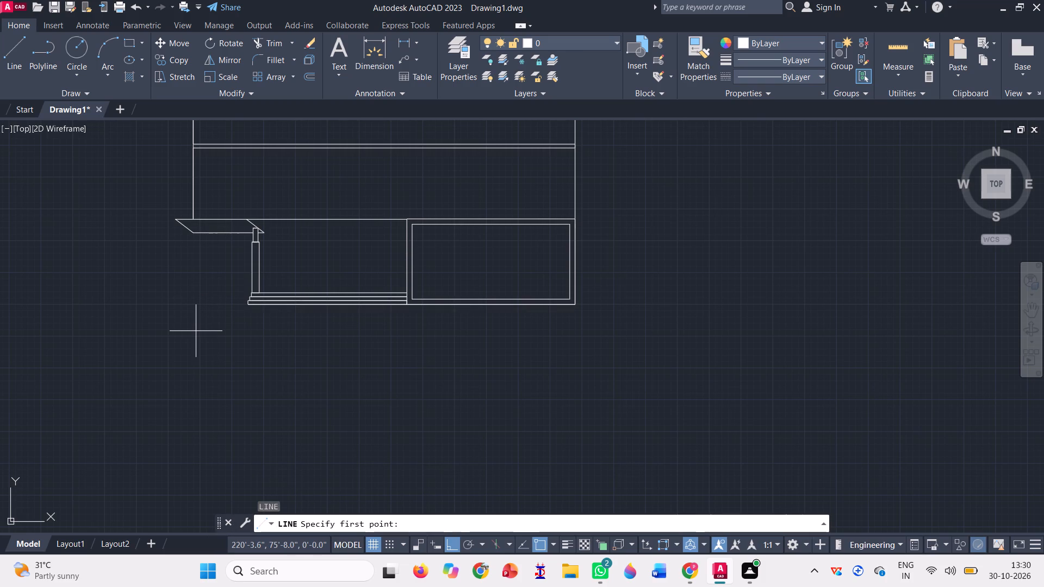
{"action": "scroll", "coordinate": [193, 288], "scroll_direction": "up", "scroll_amount": 1}
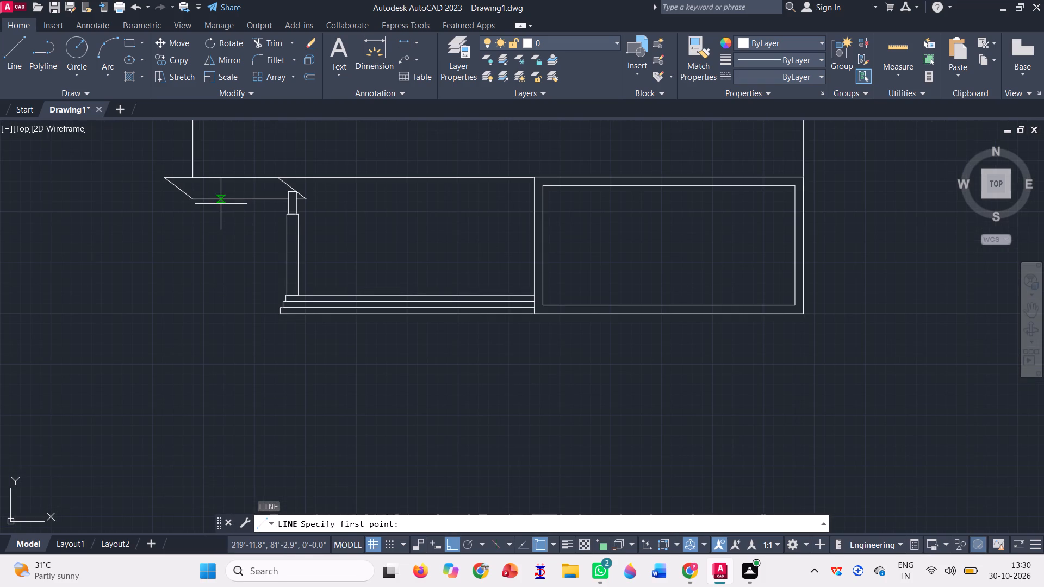
{"action": "left_click", "coordinate": [219, 197]}
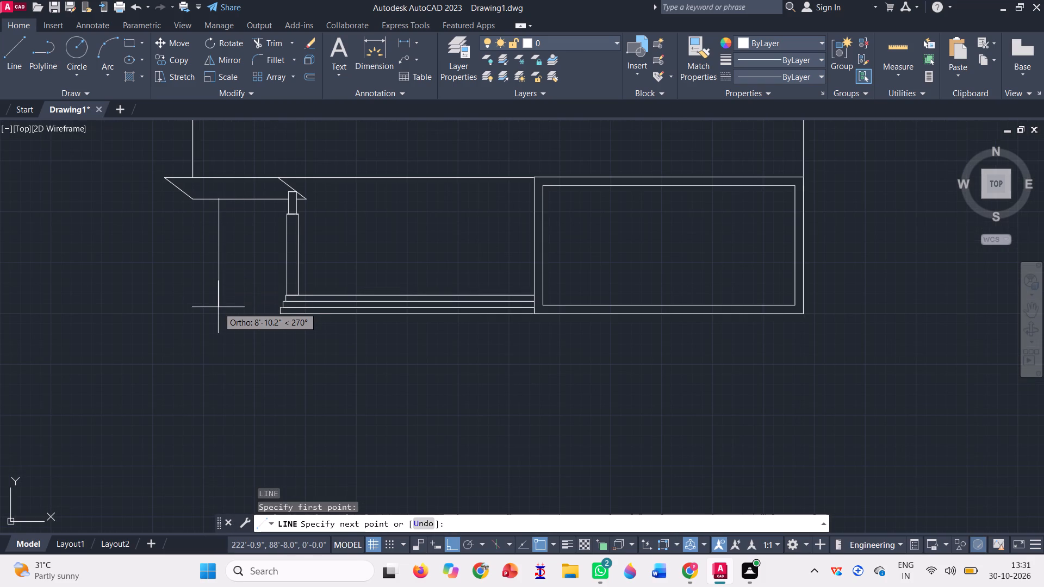
{"action": "scroll", "coordinate": [218, 307], "scroll_direction": "up", "scroll_amount": 1}
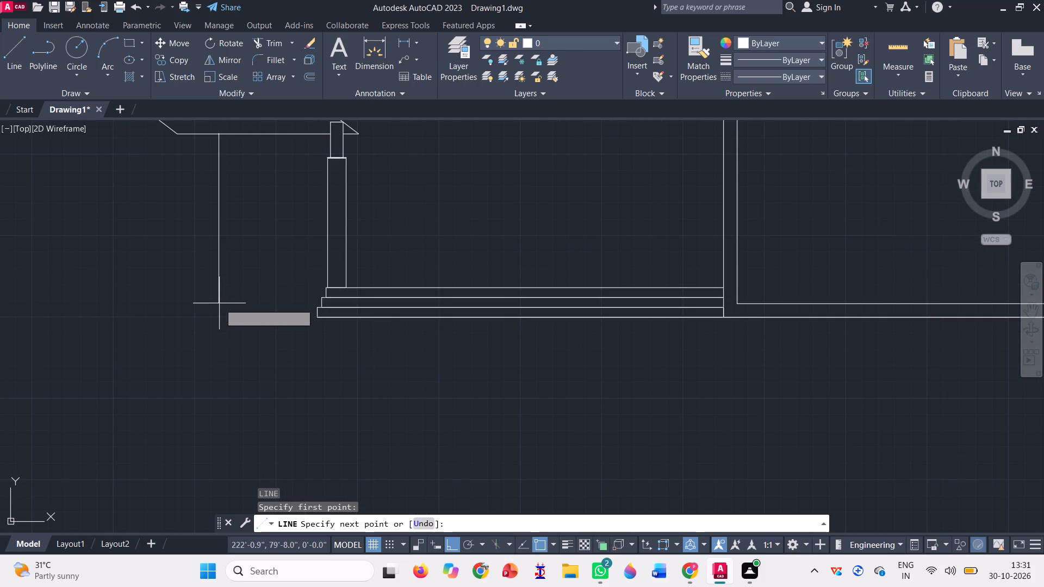
{"action": "left_click", "coordinate": [219, 292]}
{"action": "scroll", "coordinate": [294, 296], "scroll_direction": "up", "scroll_amount": 3}
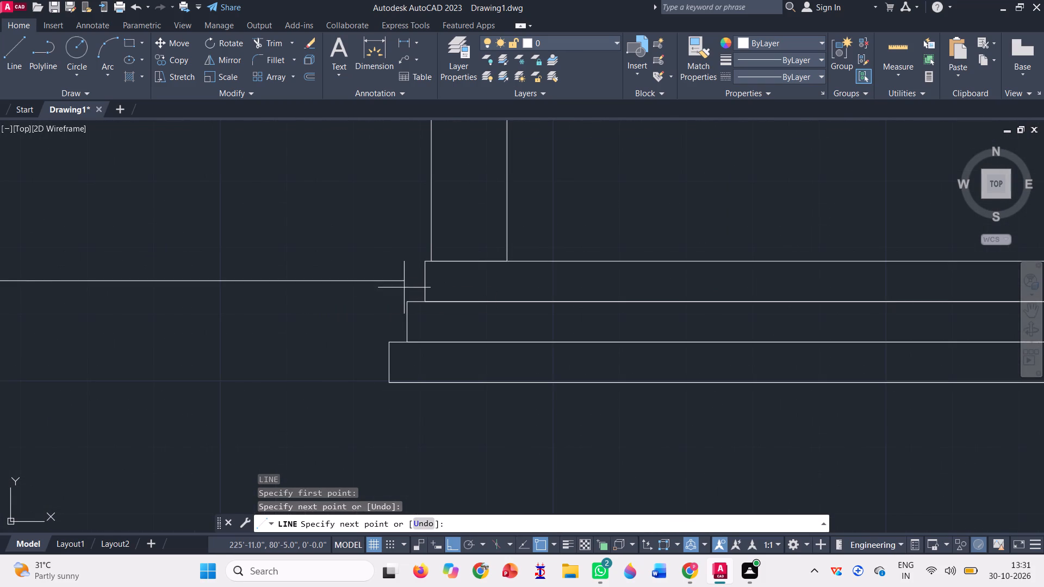
{"action": "scroll", "coordinate": [290, 300], "scroll_direction": "down", "scroll_amount": 1}
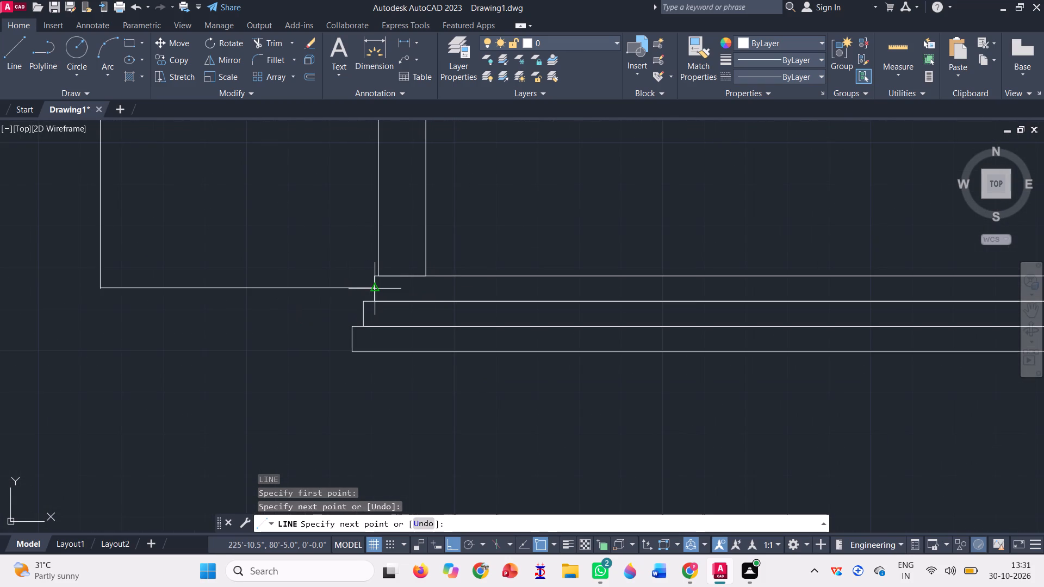
{"action": "scroll", "coordinate": [371, 289], "scroll_direction": "up", "scroll_amount": 2}
{"action": "left_click", "coordinate": [378, 289]}
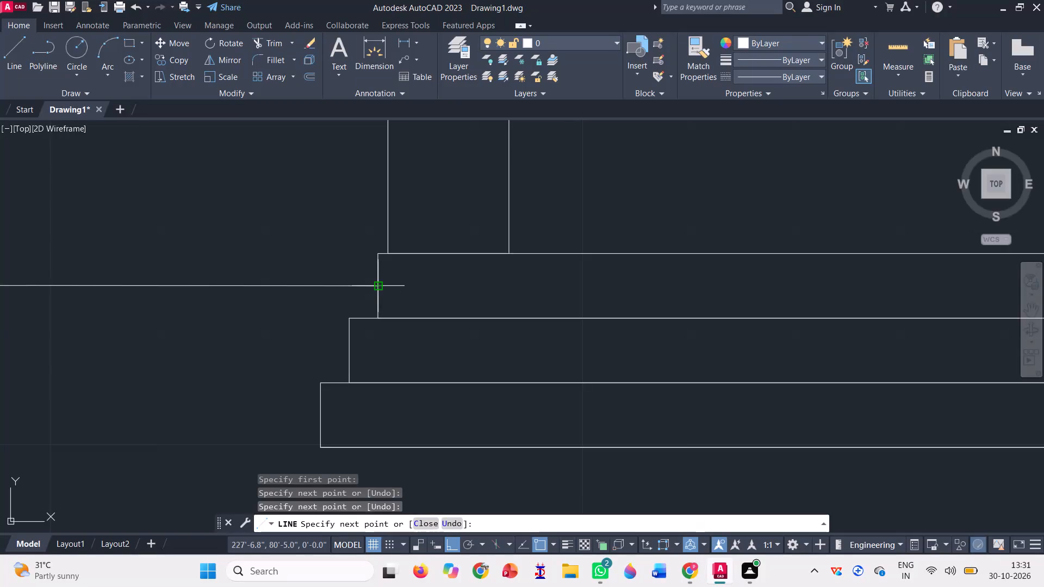
{"action": "scroll", "coordinate": [238, 318], "scroll_direction": "down", "scroll_amount": 3}
{"action": "key", "text": "space"}
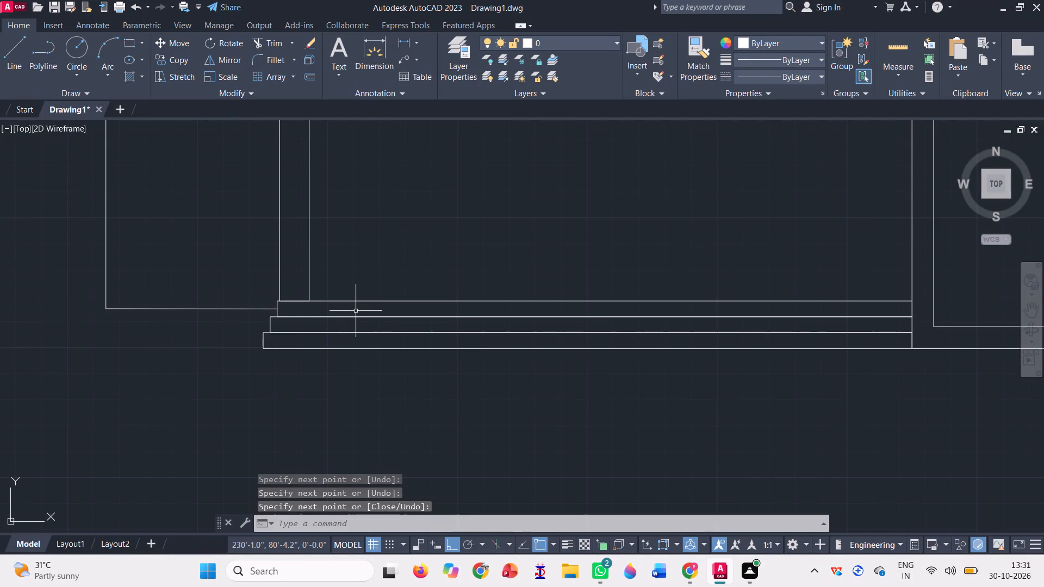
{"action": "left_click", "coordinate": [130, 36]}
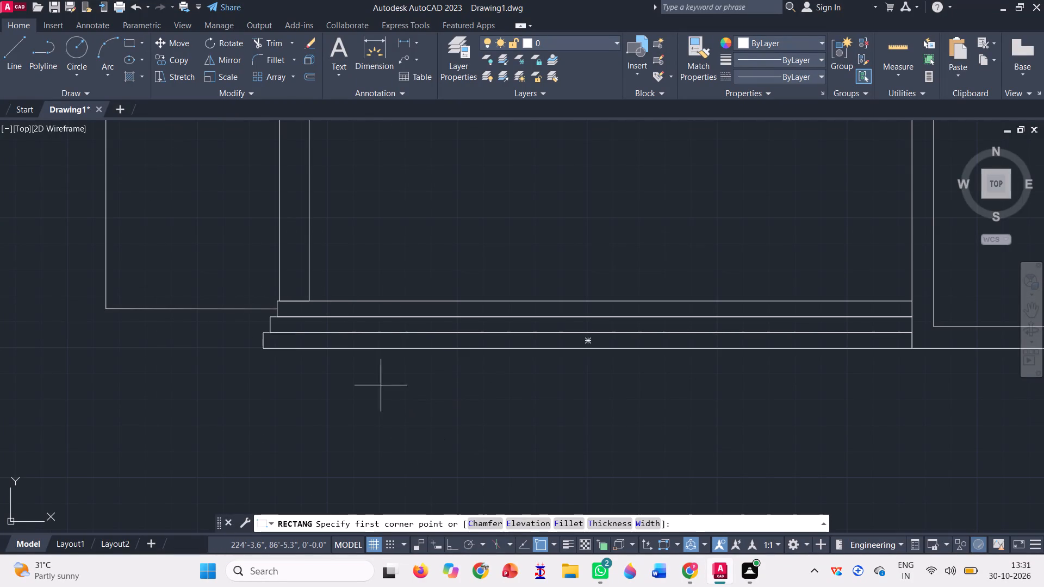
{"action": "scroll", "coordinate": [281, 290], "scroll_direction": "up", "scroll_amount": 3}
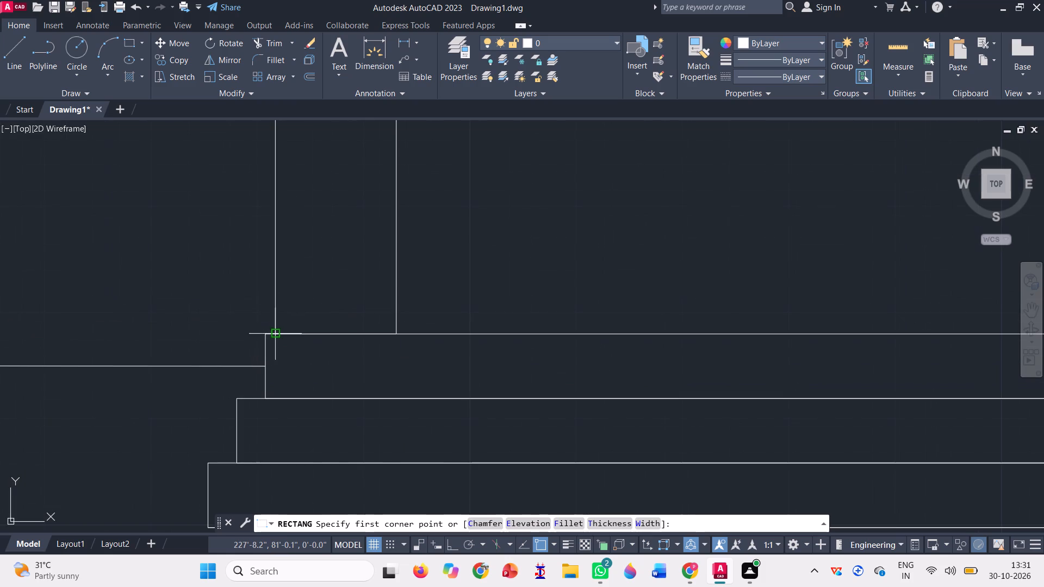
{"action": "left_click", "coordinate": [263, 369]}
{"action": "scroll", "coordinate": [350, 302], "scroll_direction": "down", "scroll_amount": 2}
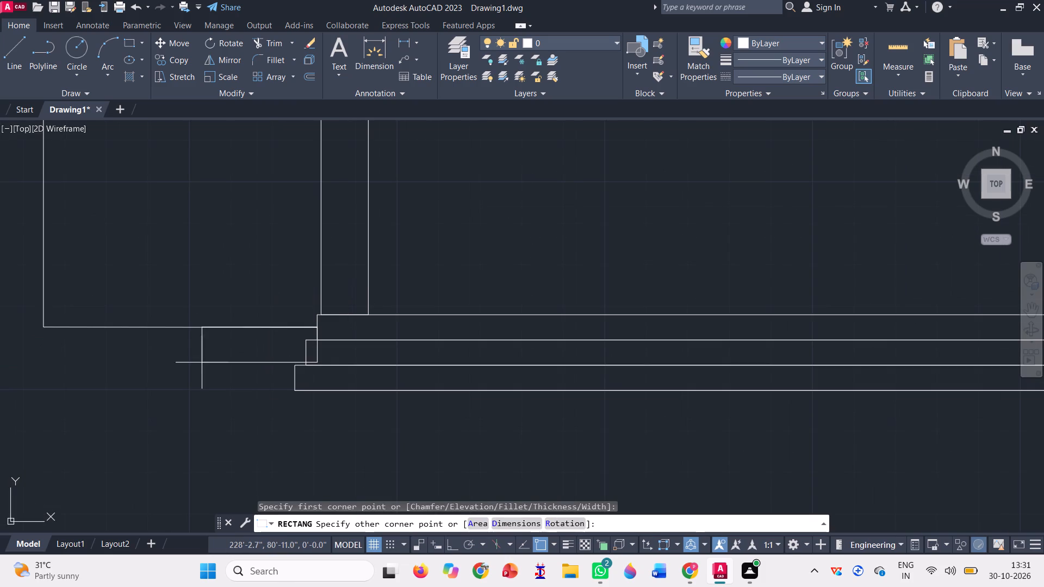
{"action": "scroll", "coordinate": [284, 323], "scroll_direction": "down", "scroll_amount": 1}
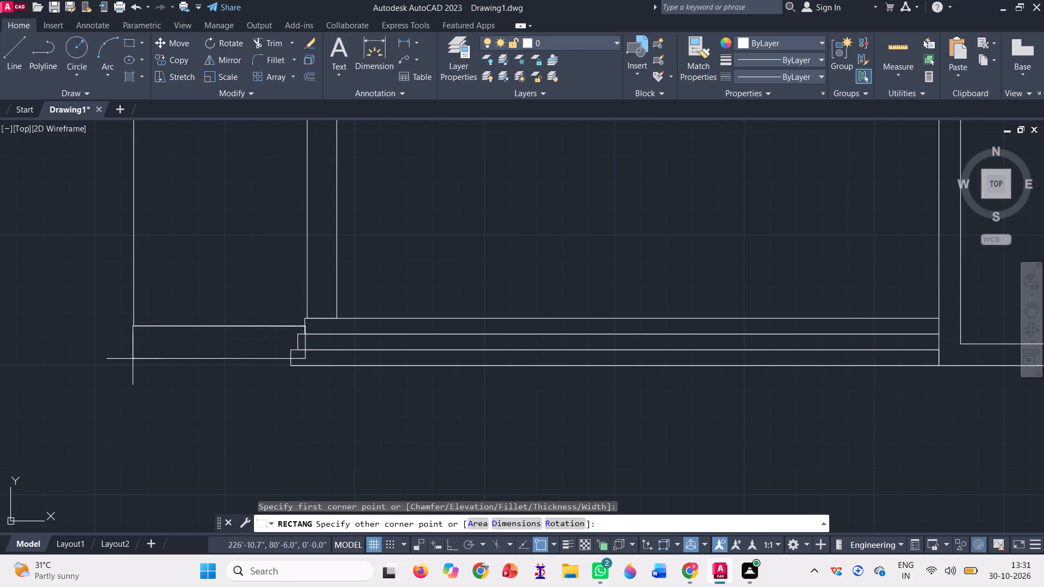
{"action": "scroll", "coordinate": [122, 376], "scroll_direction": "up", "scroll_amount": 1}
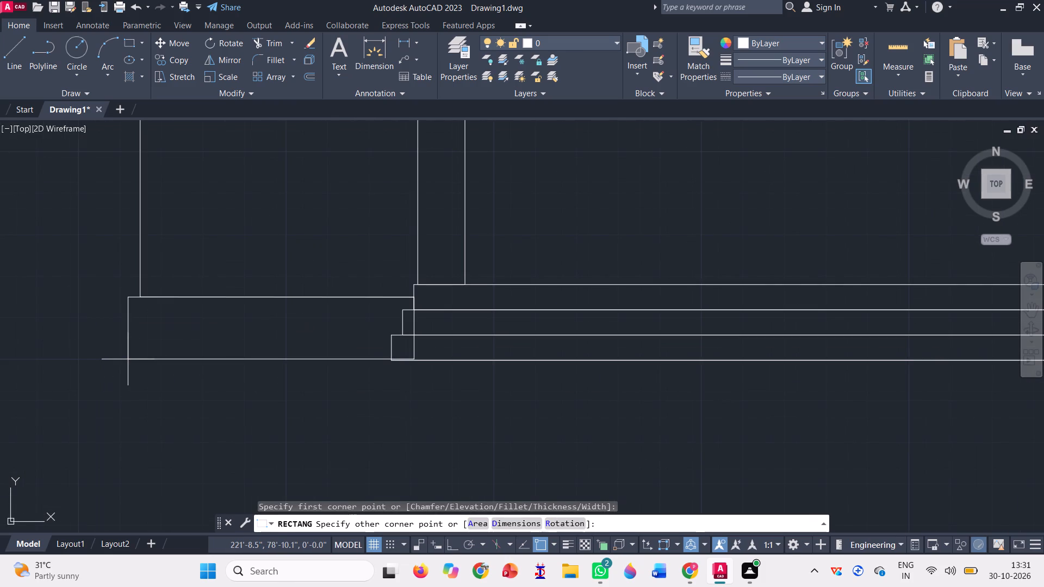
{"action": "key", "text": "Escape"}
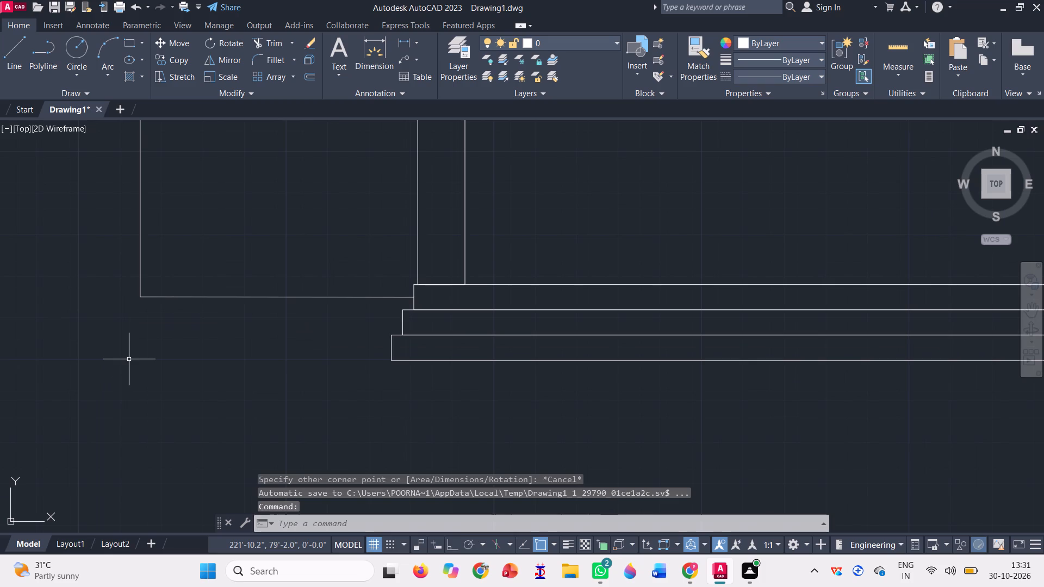
Draw a horizontal construction line through the bottom step's lower-left corner.
{"action": "type", "text": "xl"}
{"action": "key", "text": "Return"}
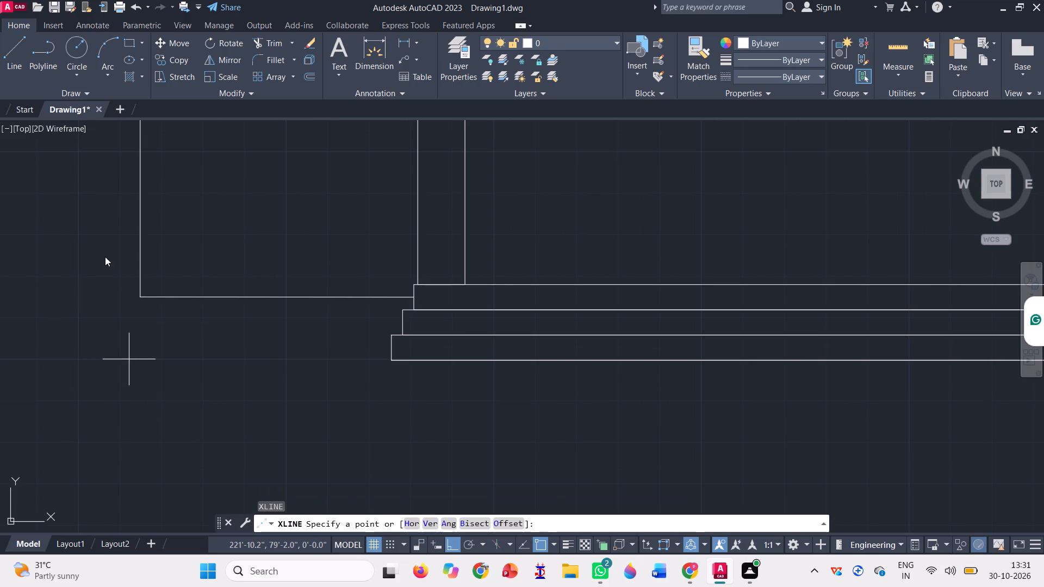
{"action": "left_click", "coordinate": [393, 360]}
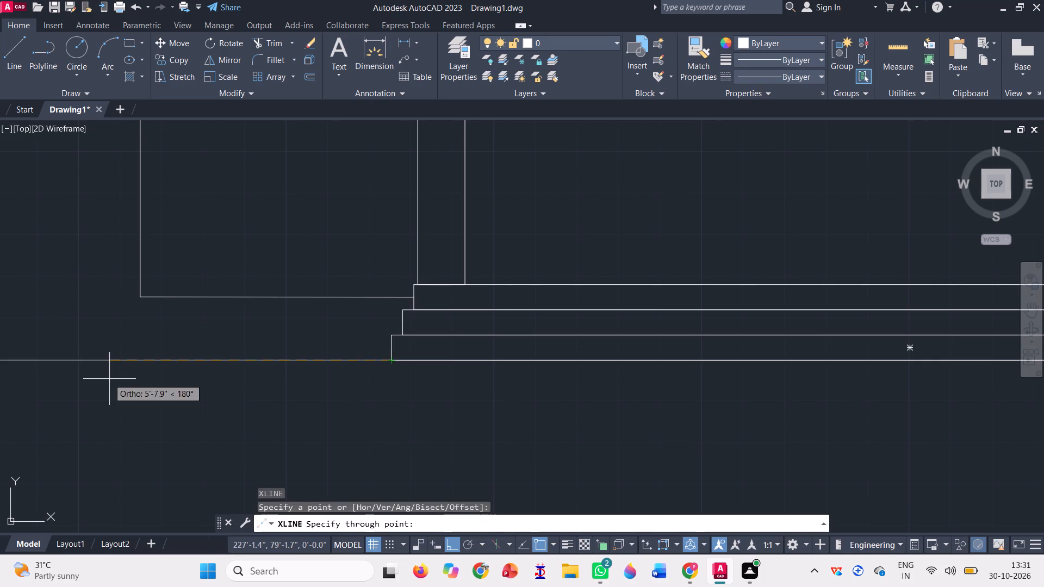
{"action": "left_click", "coordinate": [108, 377]}
{"action": "key", "text": "space"}
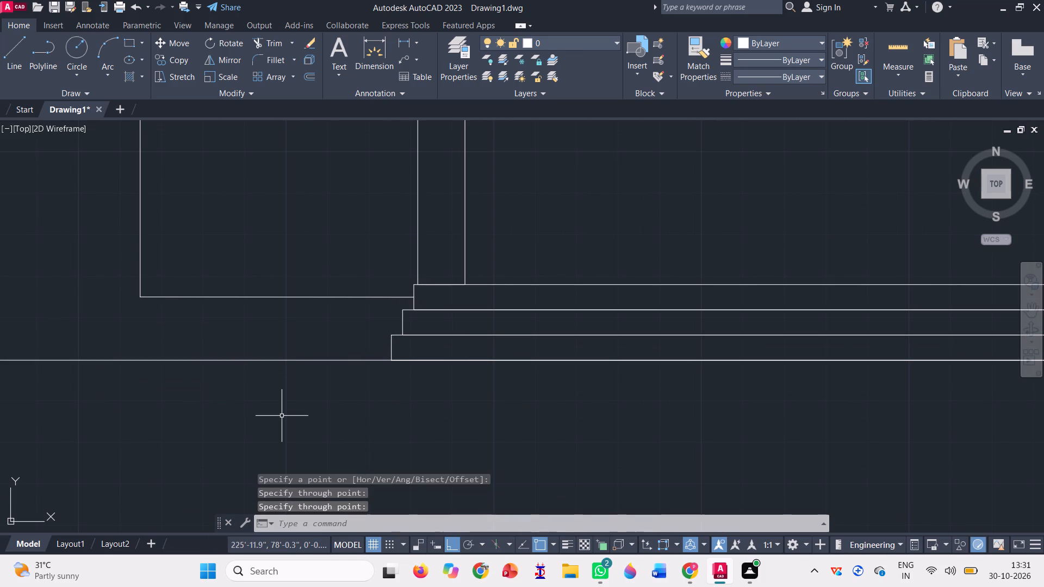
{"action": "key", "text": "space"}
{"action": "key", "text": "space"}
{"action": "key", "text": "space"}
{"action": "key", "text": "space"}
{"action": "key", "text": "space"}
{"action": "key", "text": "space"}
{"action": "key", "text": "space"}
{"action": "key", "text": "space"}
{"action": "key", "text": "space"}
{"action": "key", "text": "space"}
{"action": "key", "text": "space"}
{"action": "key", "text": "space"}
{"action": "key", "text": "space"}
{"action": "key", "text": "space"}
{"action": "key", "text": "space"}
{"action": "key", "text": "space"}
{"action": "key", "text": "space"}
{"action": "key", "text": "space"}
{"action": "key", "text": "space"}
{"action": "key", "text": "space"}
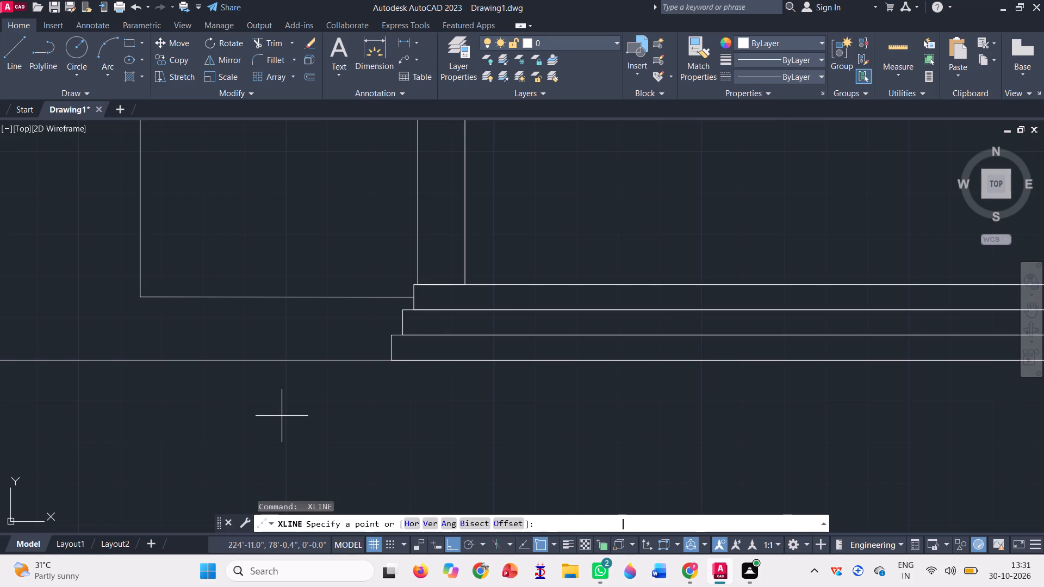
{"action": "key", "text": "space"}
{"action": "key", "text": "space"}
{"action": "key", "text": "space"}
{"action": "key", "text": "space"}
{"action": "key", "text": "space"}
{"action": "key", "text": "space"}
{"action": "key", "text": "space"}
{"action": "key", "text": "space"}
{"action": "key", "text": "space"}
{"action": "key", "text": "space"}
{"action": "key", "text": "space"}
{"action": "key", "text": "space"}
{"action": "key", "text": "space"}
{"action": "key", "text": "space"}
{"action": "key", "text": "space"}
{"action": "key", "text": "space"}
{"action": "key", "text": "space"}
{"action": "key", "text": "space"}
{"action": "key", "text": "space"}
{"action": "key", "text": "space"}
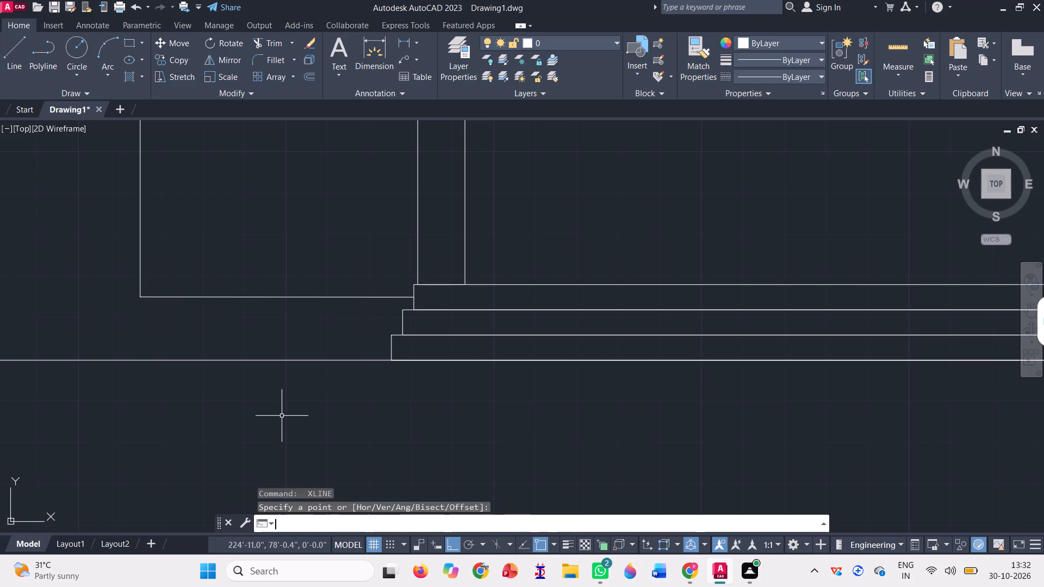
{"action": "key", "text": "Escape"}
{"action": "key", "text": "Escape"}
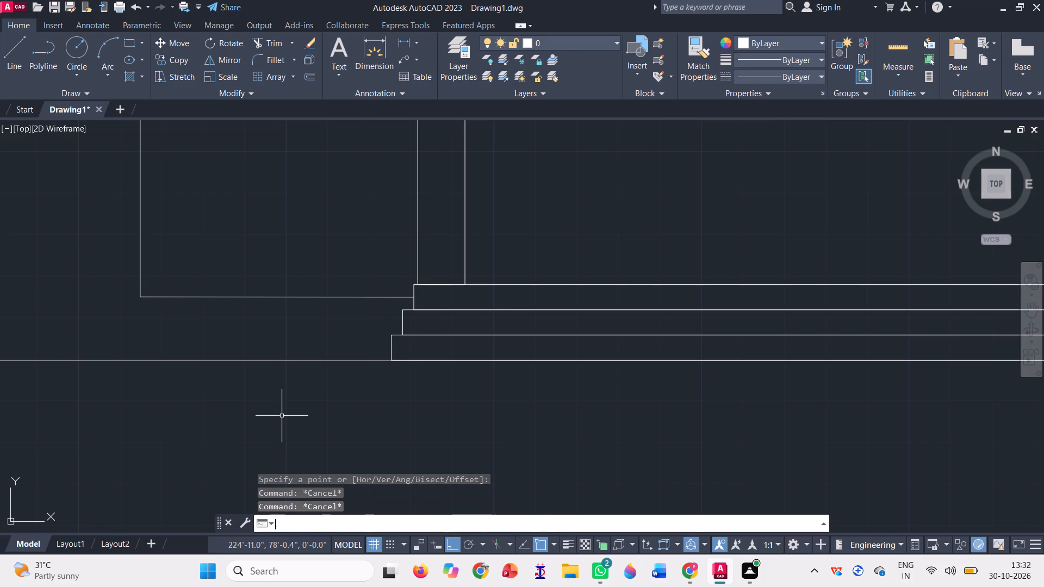
Draw a base rectangle from the new line's end at the top step to the construction line, slightly past the new vertical line.
{"action": "left_click", "coordinate": [128, 42]}
{"action": "scroll", "coordinate": [410, 306], "scroll_direction": "up", "scroll_amount": 2}
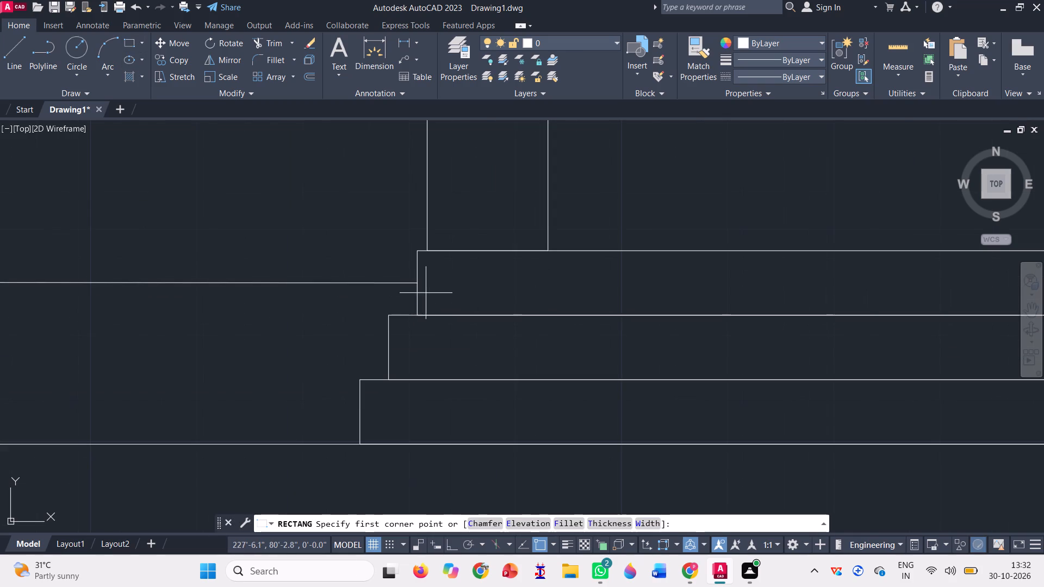
{"action": "left_click", "coordinate": [417, 284]}
{"action": "scroll", "coordinate": [544, 313], "scroll_direction": "down", "scroll_amount": 2}
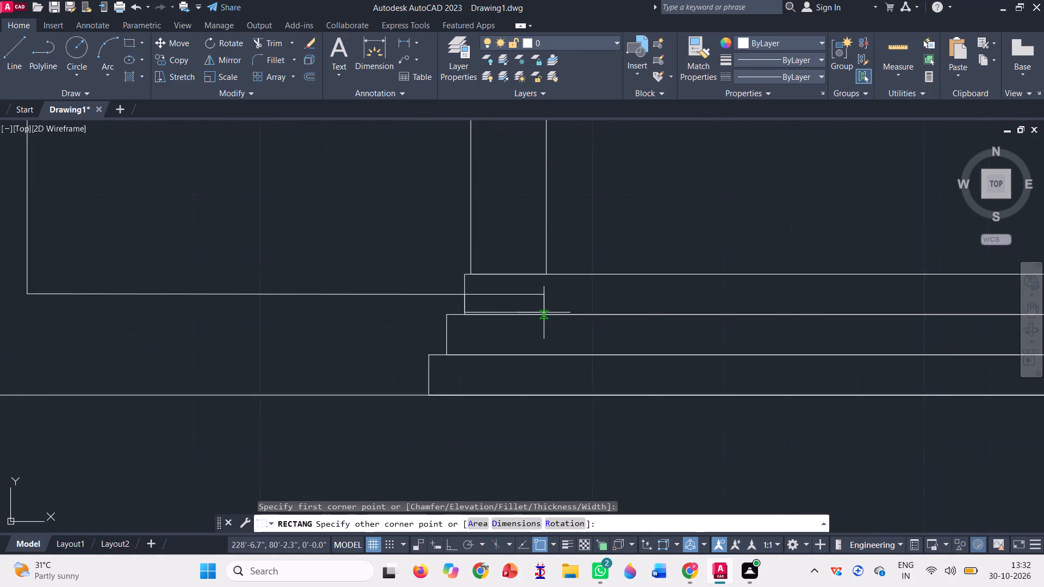
{"action": "scroll", "coordinate": [207, 368], "scroll_direction": "up", "scroll_amount": 1}
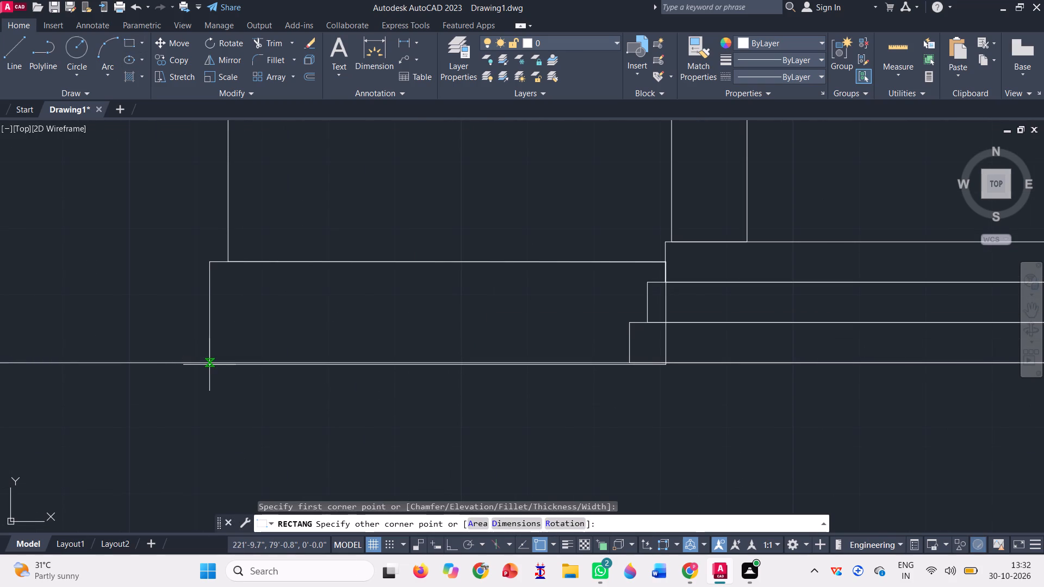
{"action": "scroll", "coordinate": [210, 366], "scroll_direction": "up", "scroll_amount": 2}
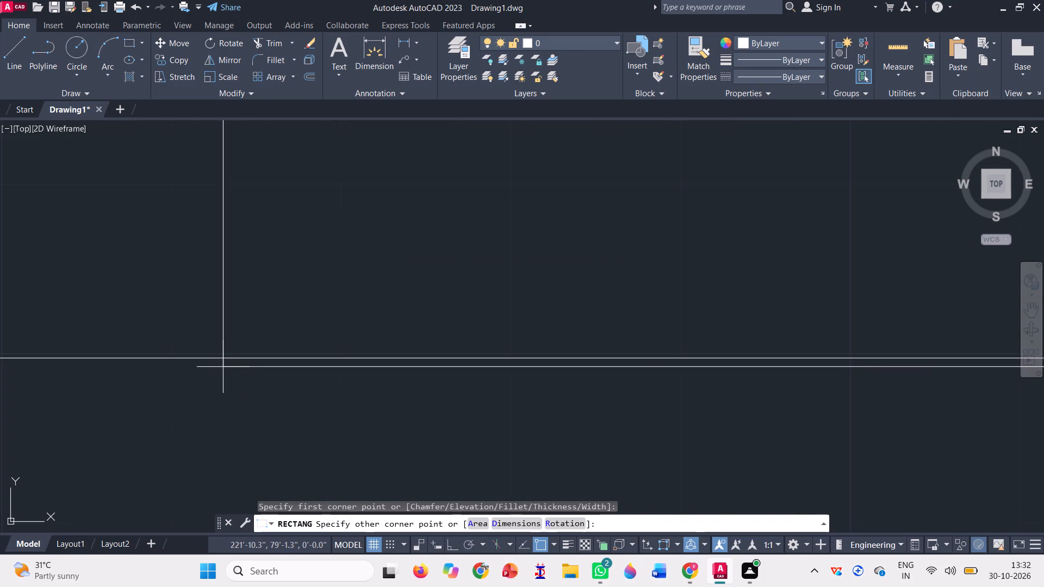
{"action": "scroll", "coordinate": [225, 364], "scroll_direction": "down", "scroll_amount": 1}
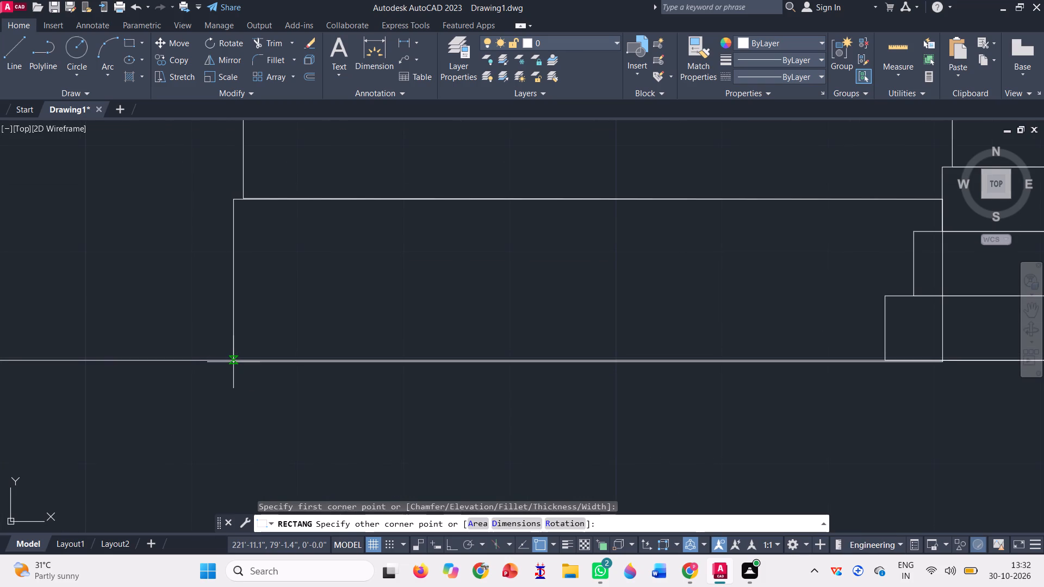
{"action": "left_click", "coordinate": [233, 362]}
Erase the horizontal construction line along the bottom of the steps.
{"action": "scroll", "coordinate": [173, 349], "scroll_direction": "down", "scroll_amount": 2}
{"action": "left_click", "coordinate": [179, 373]}
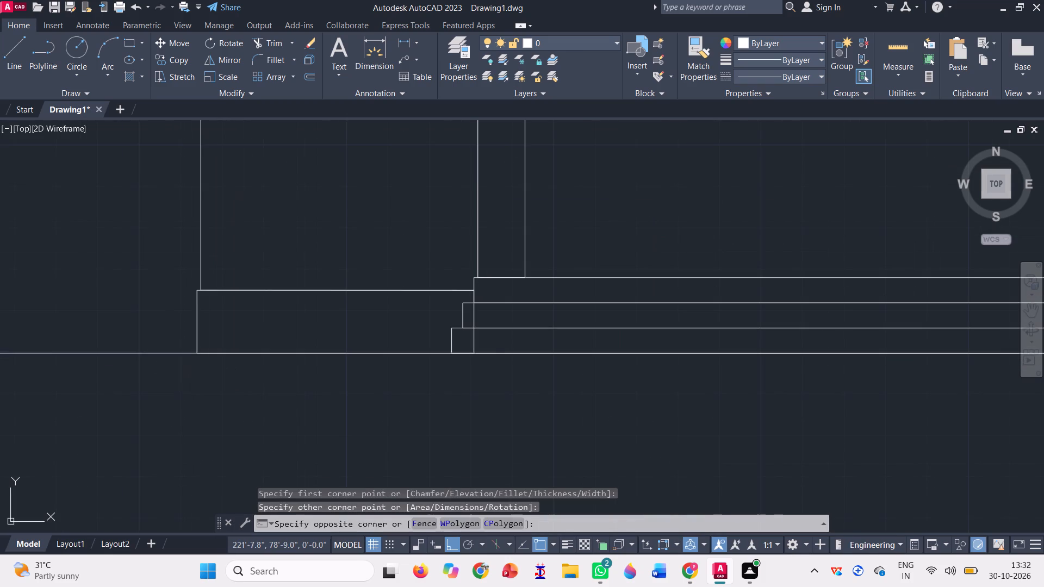
{"action": "left_click", "coordinate": [135, 333]}
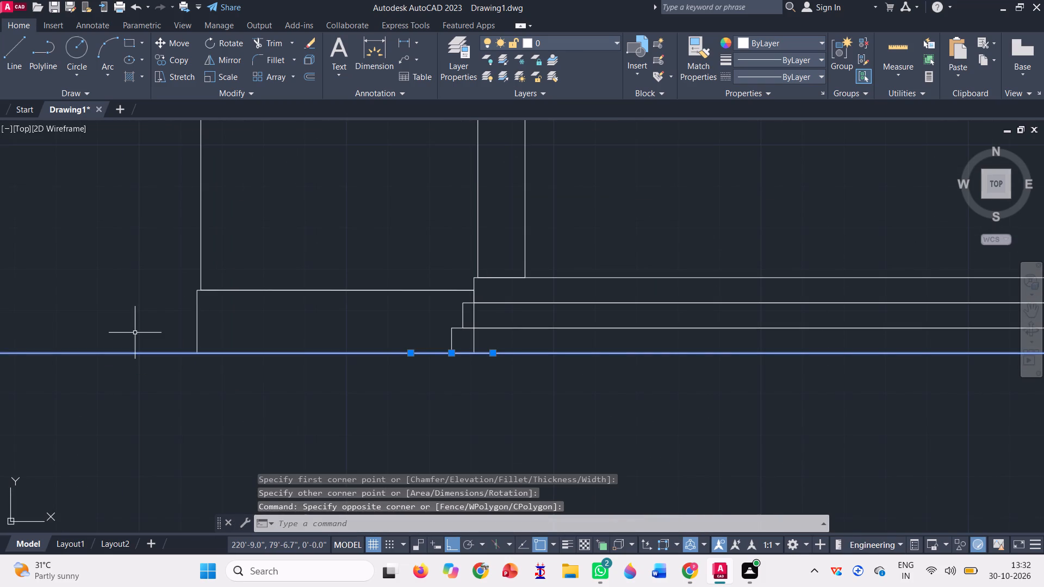
{"action": "key", "text": "Delete"}
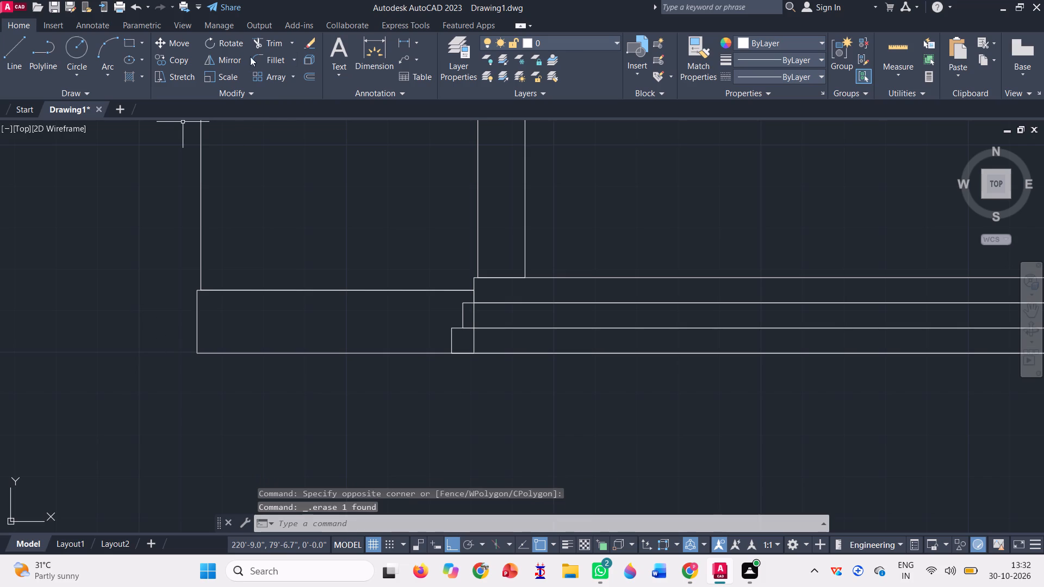
Trim the base rectangle's right edge inside the middle and bottom steps and its overlap along the bottom step's lower line.
{"action": "left_click", "coordinate": [258, 43]}
{"action": "scroll", "coordinate": [472, 323], "scroll_direction": "up", "scroll_amount": 3}
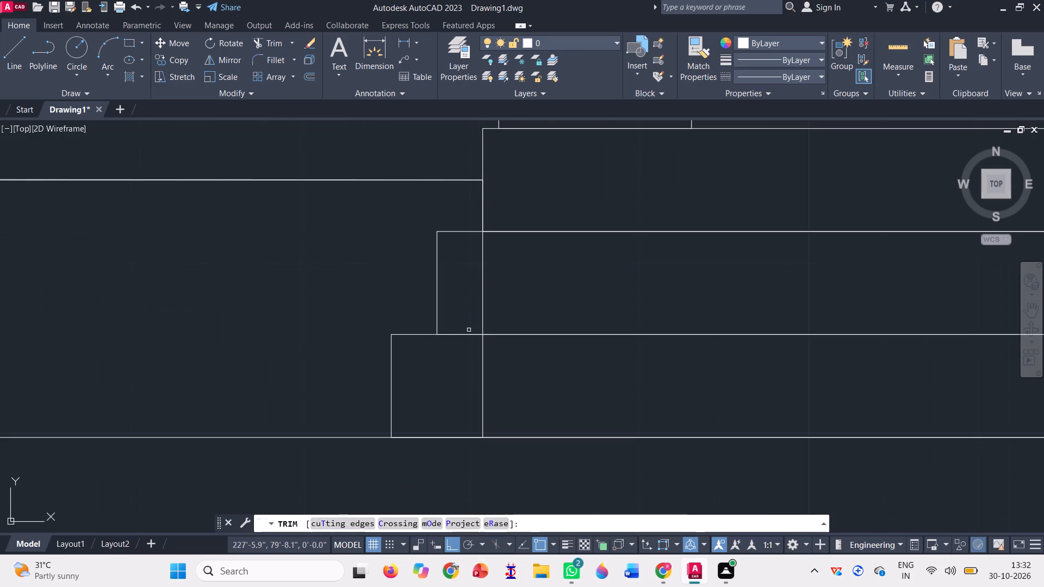
{"action": "left_click", "coordinate": [469, 217]}
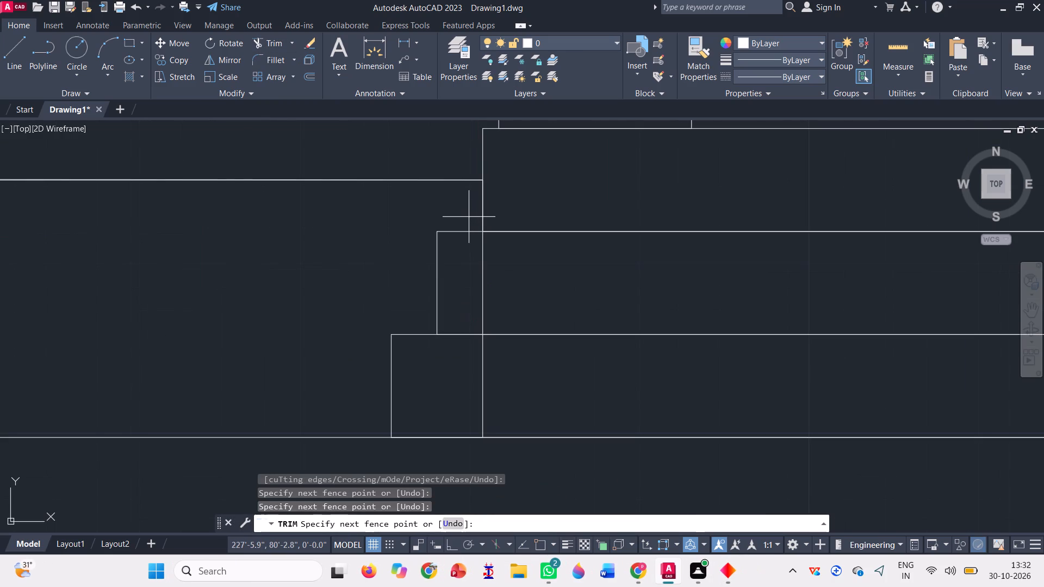
{"action": "left_click", "coordinate": [426, 214]}
{"action": "left_click", "coordinate": [481, 201]}
{"action": "left_click", "coordinate": [487, 275]}
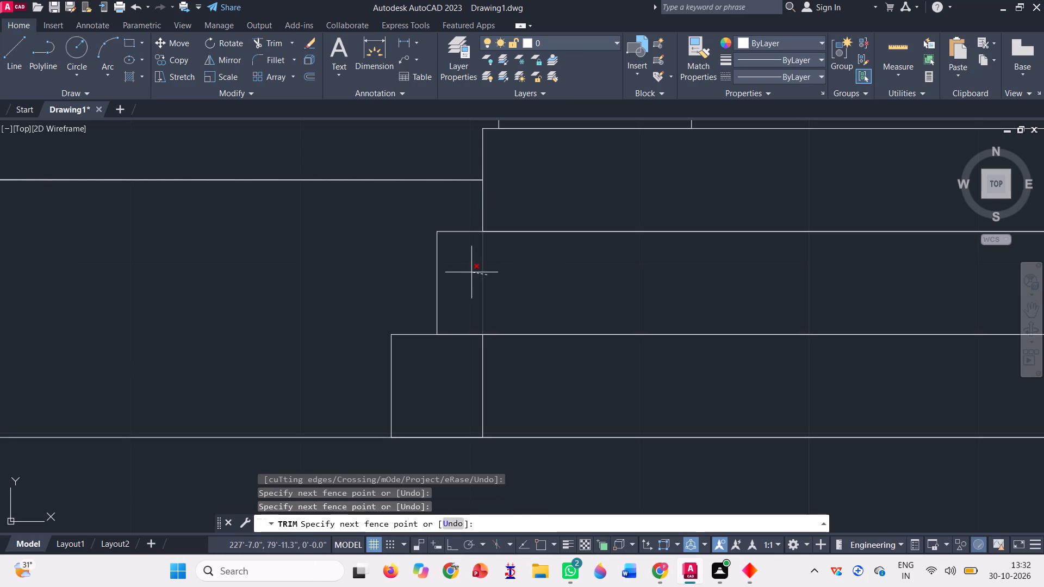
{"action": "left_click", "coordinate": [471, 271]}
{"action": "left_click", "coordinate": [499, 381]}
{"action": "left_click", "coordinate": [464, 372]}
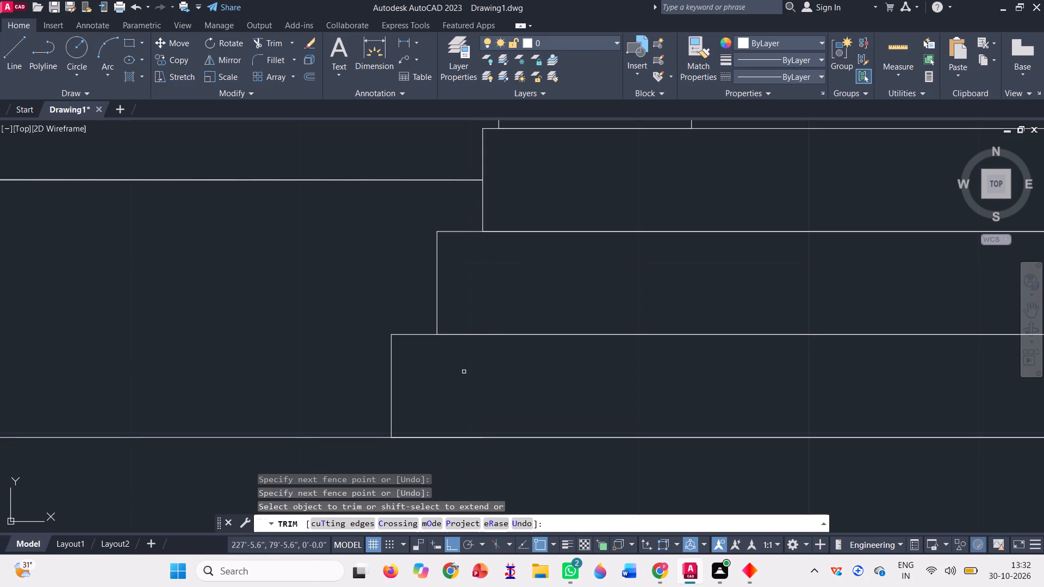
{"action": "left_click", "coordinate": [442, 436]}
{"action": "scroll", "coordinate": [440, 438], "scroll_direction": "down", "scroll_amount": 2}
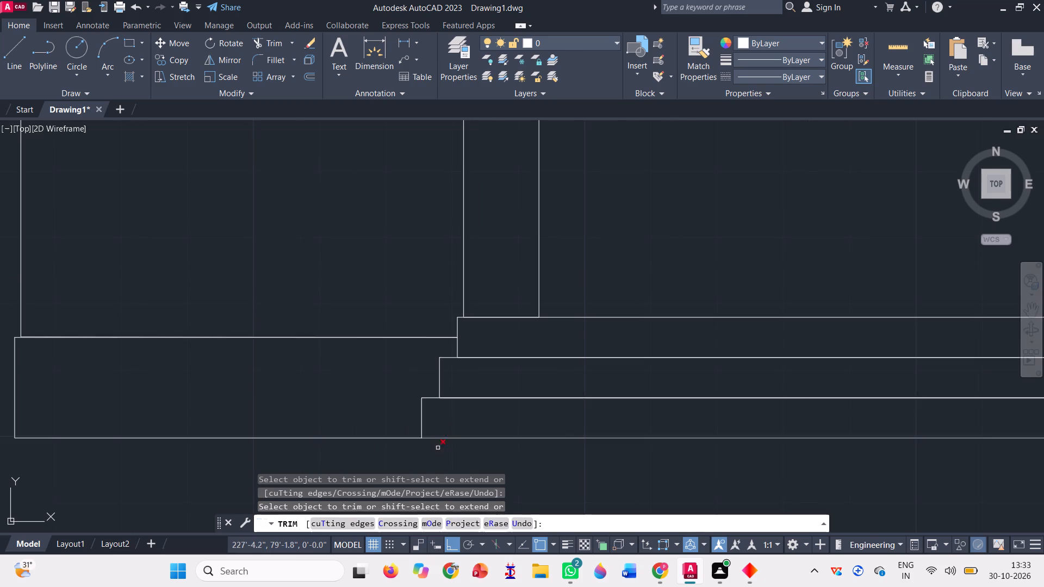
{"action": "scroll", "coordinate": [417, 459], "scroll_direction": "down", "scroll_amount": 2}
{"action": "key", "text": "Escape"}
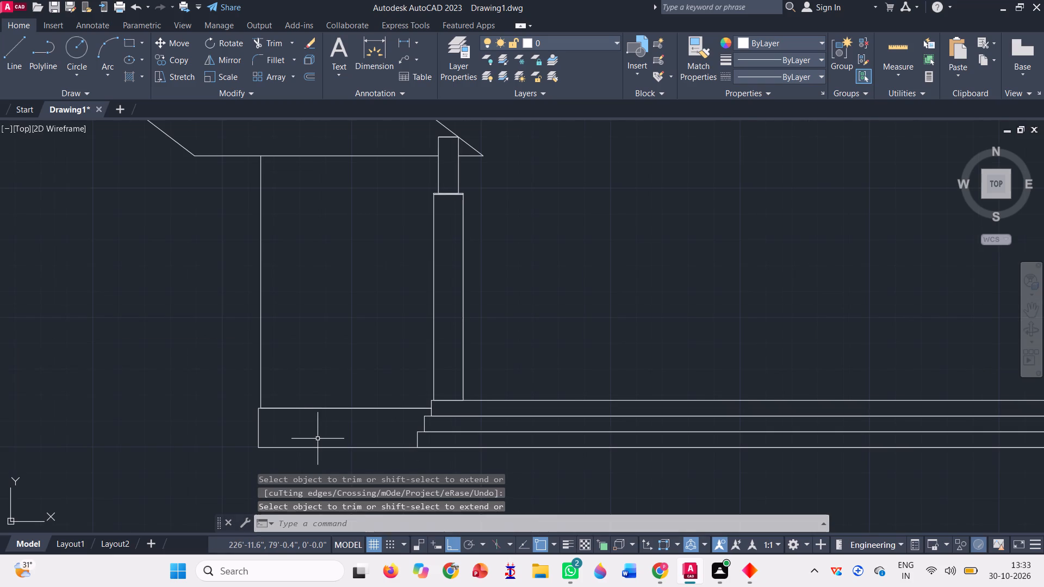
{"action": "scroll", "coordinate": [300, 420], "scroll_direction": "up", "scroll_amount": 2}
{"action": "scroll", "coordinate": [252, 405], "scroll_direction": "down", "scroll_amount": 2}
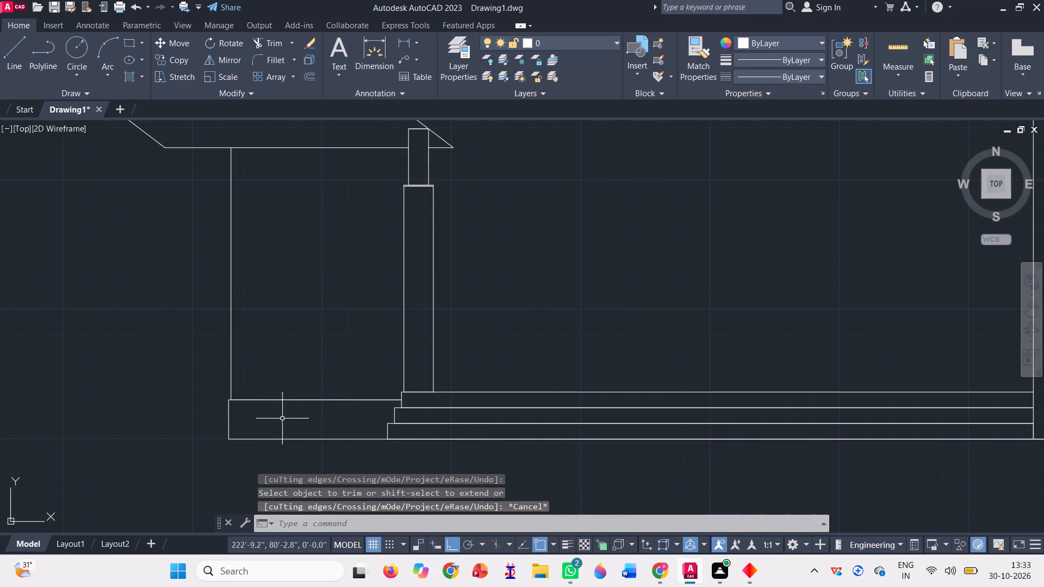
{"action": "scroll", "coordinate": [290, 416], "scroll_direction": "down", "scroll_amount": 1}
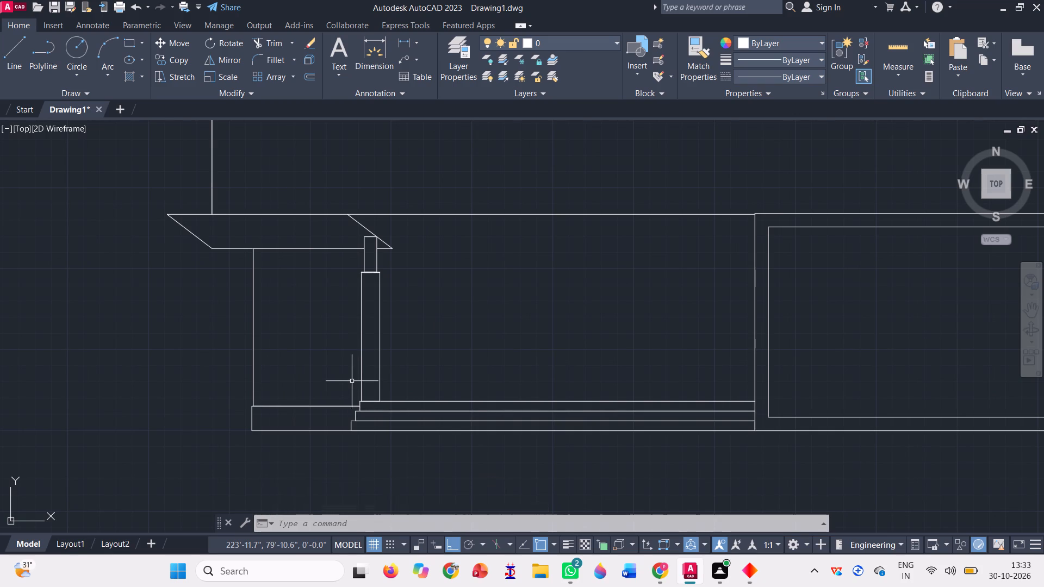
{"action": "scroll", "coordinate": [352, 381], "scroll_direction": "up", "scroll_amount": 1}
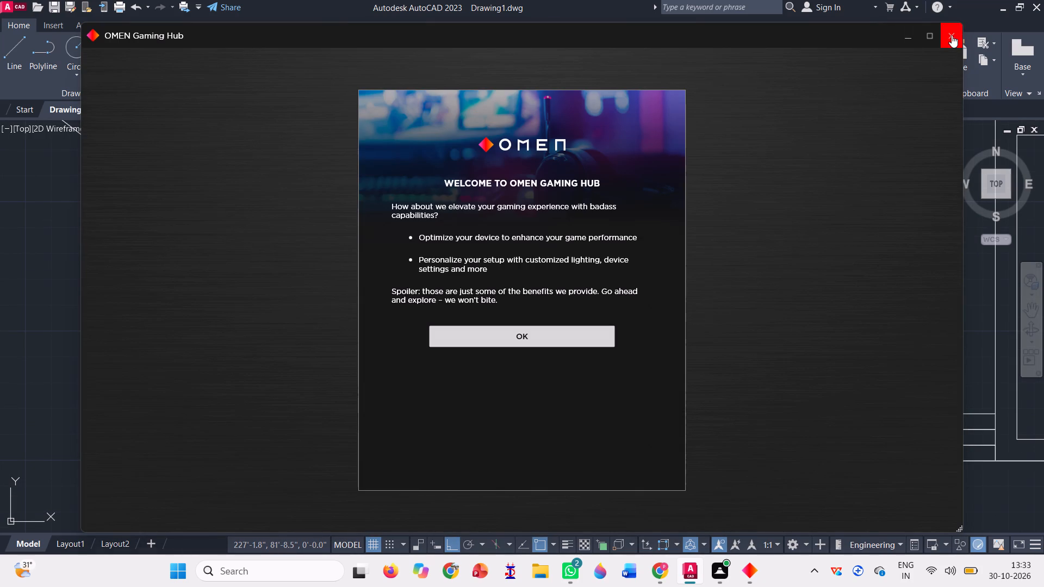
Close the OMEN Gaming Hub window covering the drawing.
{"action": "left_click", "coordinate": [952, 35]}
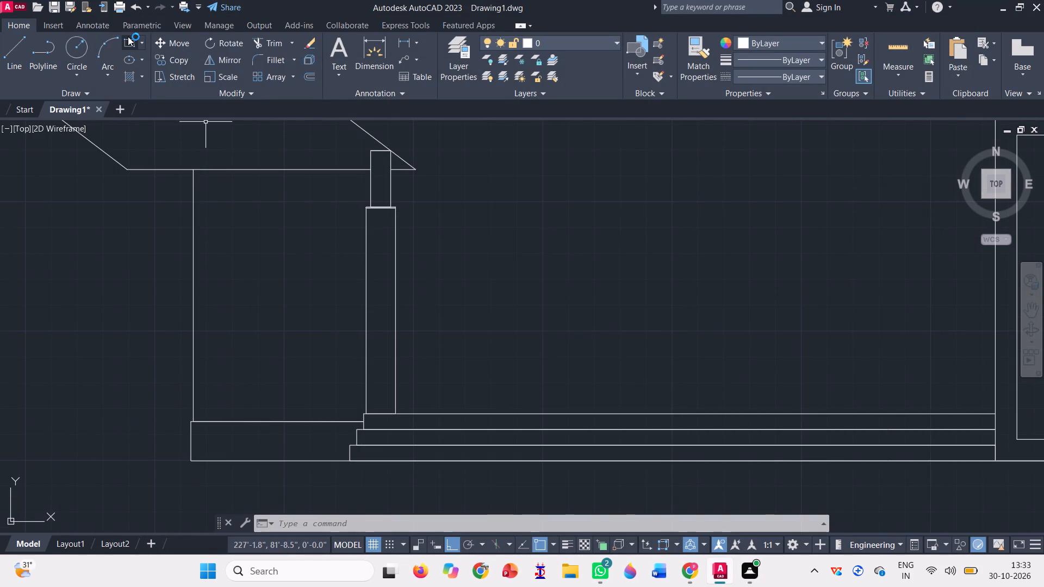
Draw a window rectangle between the side wall line and the post, hanging from the sloped-end band's lower line to above the base.
{"action": "left_click", "coordinate": [128, 36]}
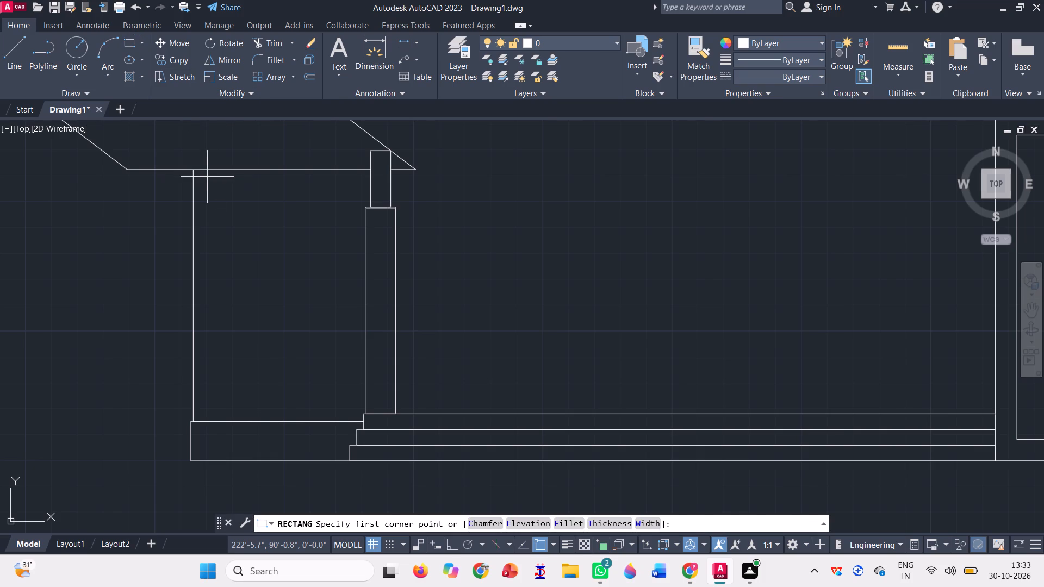
{"action": "scroll", "coordinate": [207, 177], "scroll_direction": "up", "scroll_amount": 1}
{"action": "left_click", "coordinate": [195, 166]}
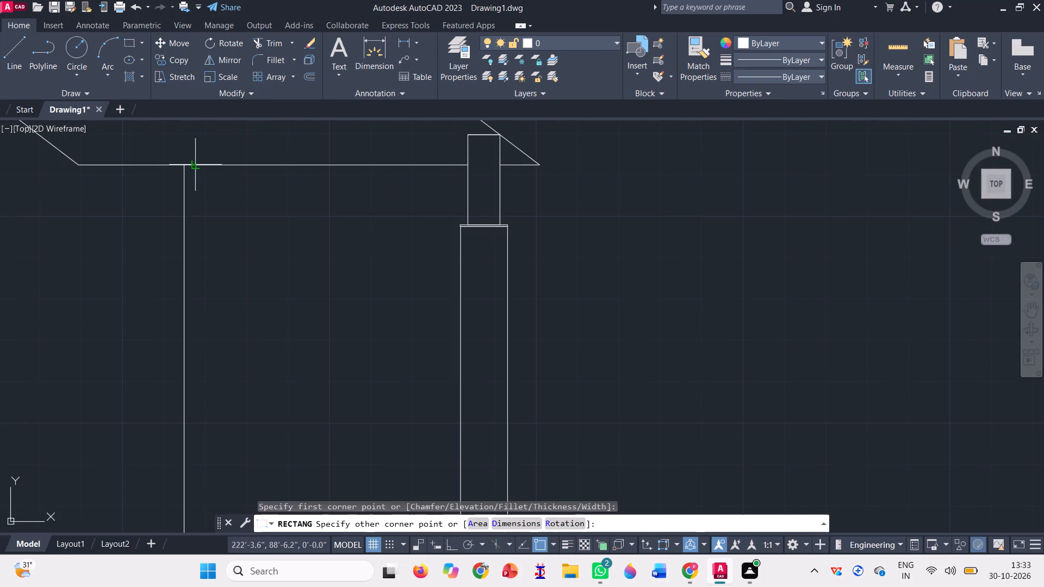
{"action": "scroll", "coordinate": [247, 260], "scroll_direction": "down", "scroll_amount": 2}
{"action": "scroll", "coordinate": [266, 319], "scroll_direction": "up", "scroll_amount": 1}
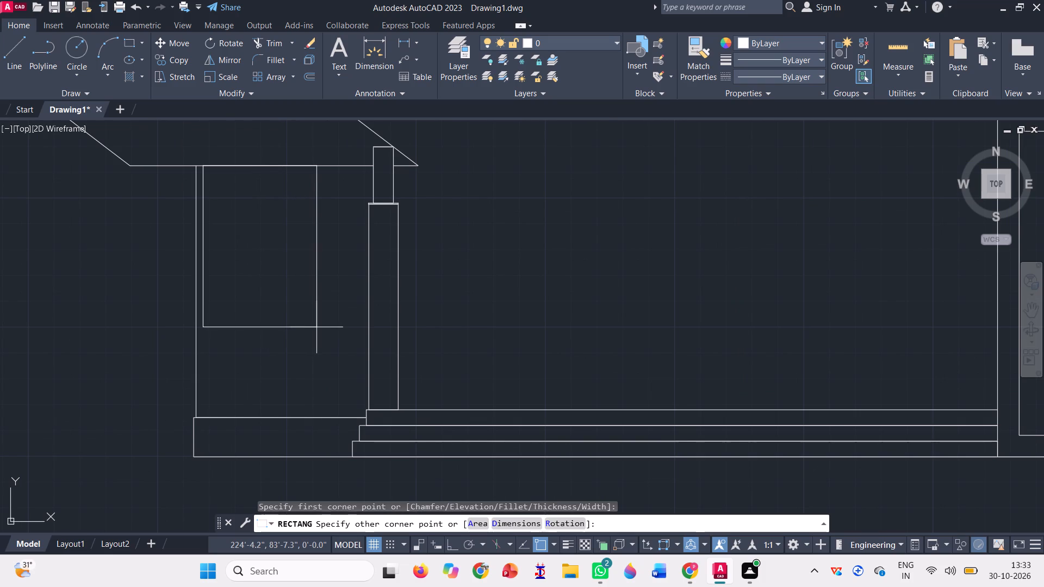
{"action": "left_click", "coordinate": [357, 326]}
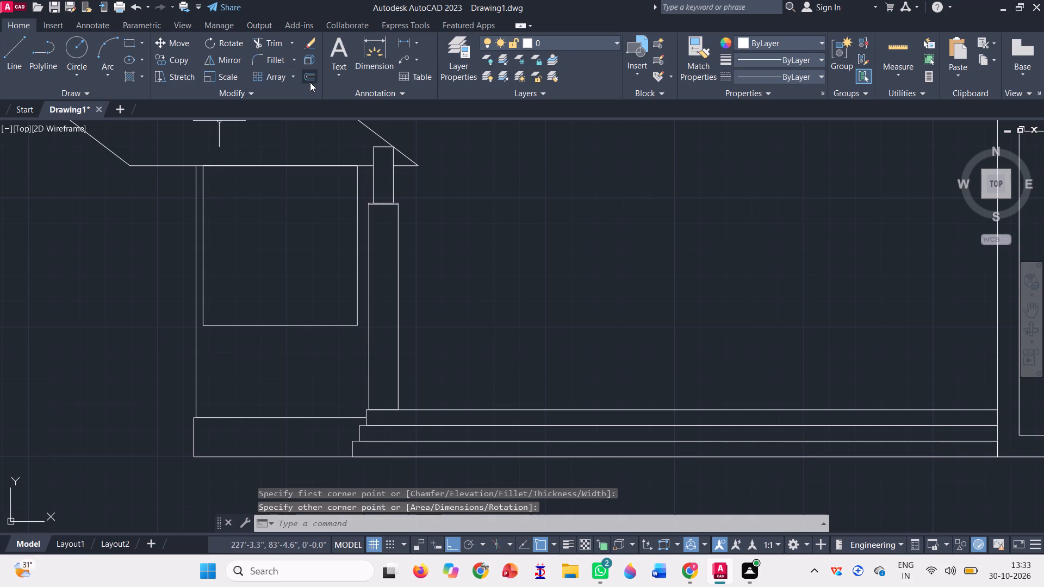
Offset the window rectangle slightly inward, using a through point, to form the frame's inner edge.
{"action": "left_click", "coordinate": [310, 82]}
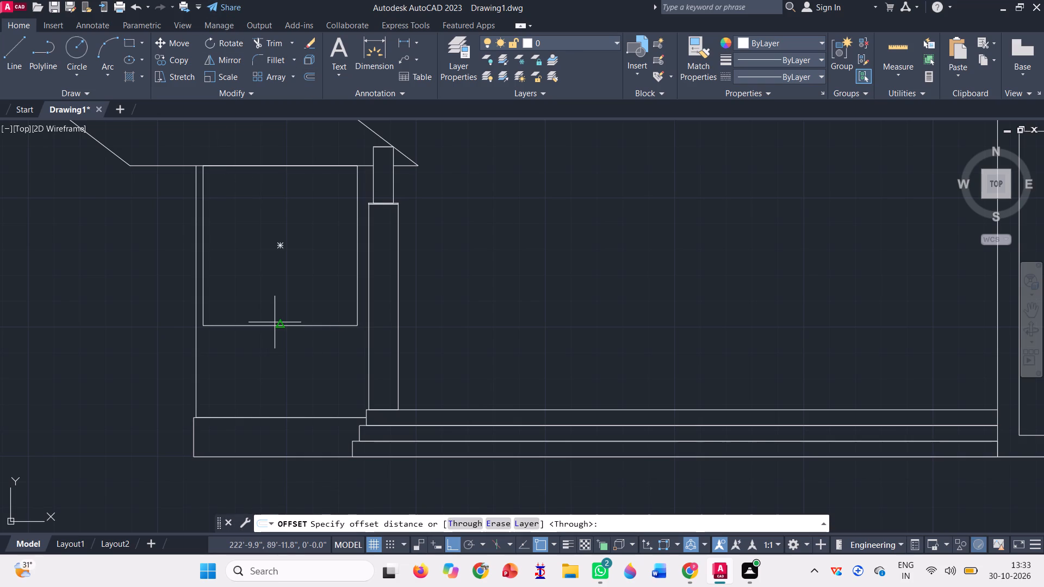
{"action": "key", "text": "space"}
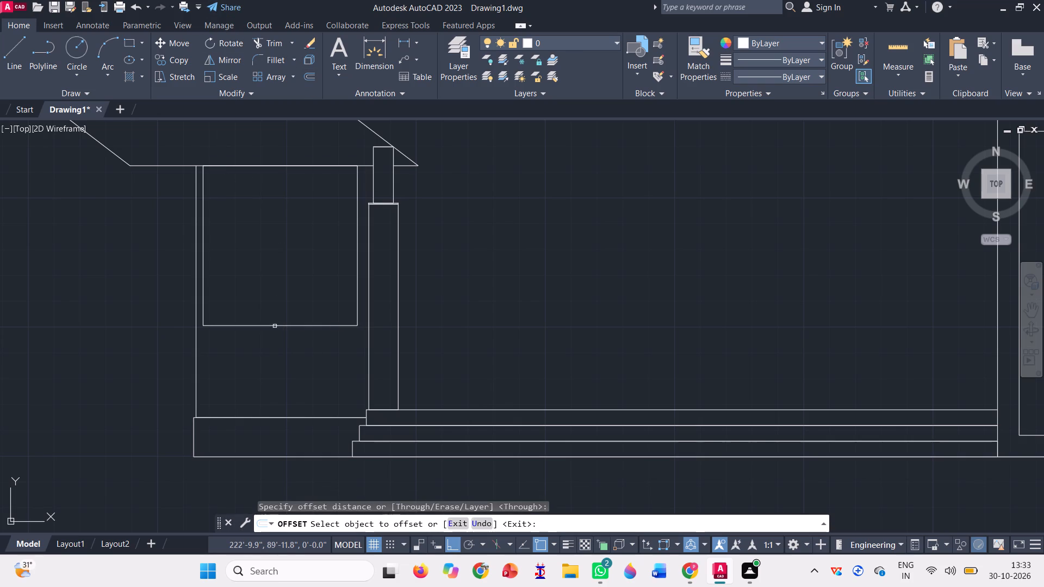
{"action": "left_click", "coordinate": [275, 326]}
{"action": "scroll", "coordinate": [275, 326], "scroll_direction": "up", "scroll_amount": 2}
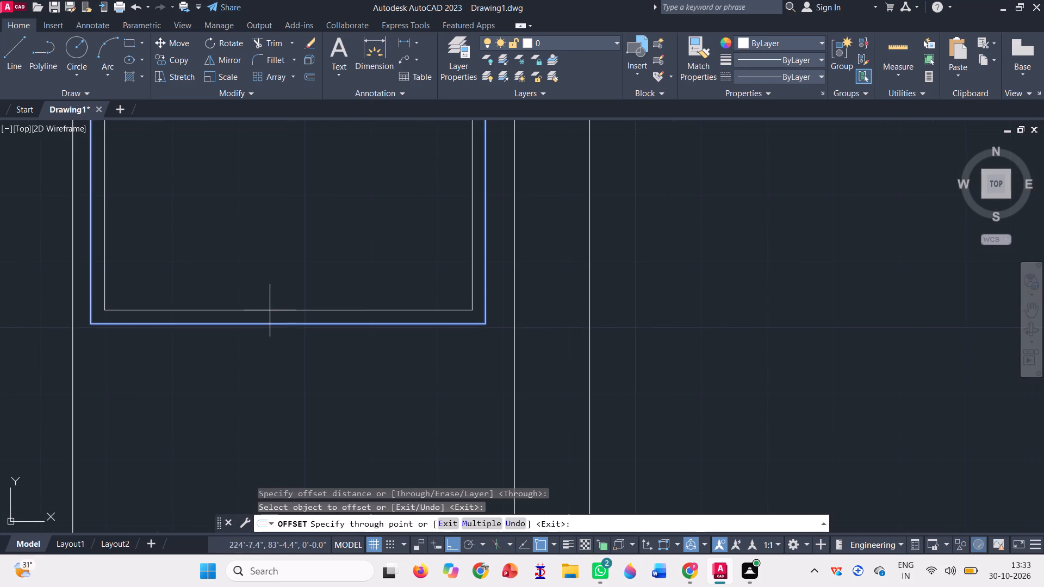
{"action": "left_click", "coordinate": [272, 306]}
{"action": "scroll", "coordinate": [272, 322], "scroll_direction": "down", "scroll_amount": 3}
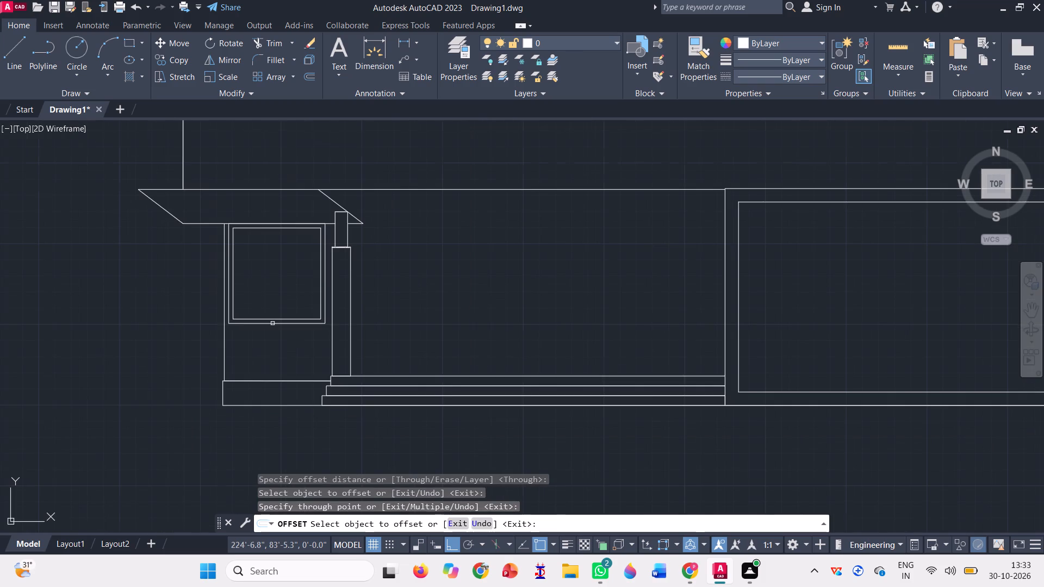
{"action": "key", "text": "Escape"}
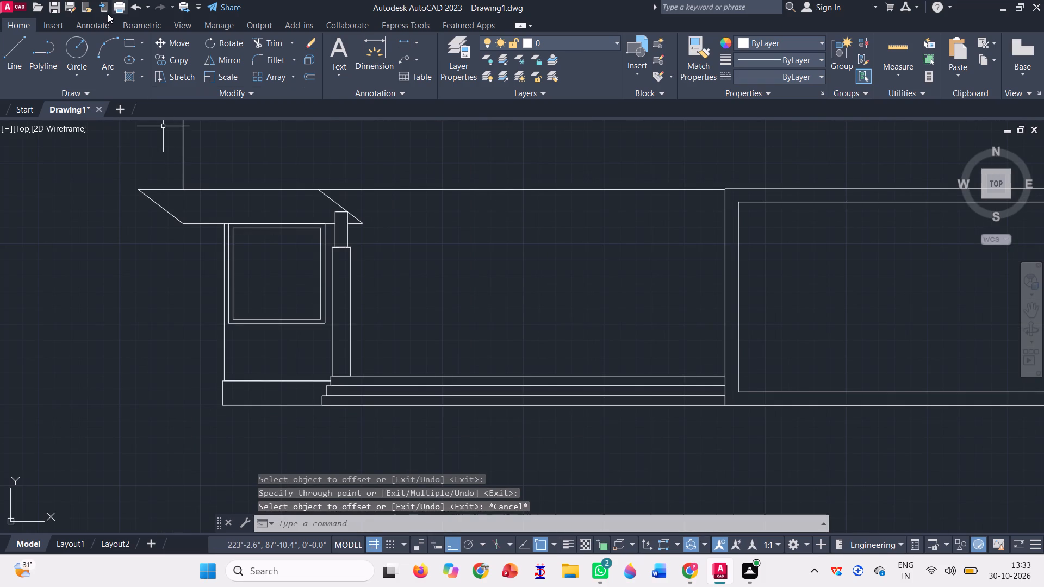
Draw a narrow vertical mullion rectangle from the midpoint of the inner frame's top edge down to its bottom edge.
{"action": "left_click", "coordinate": [125, 44]}
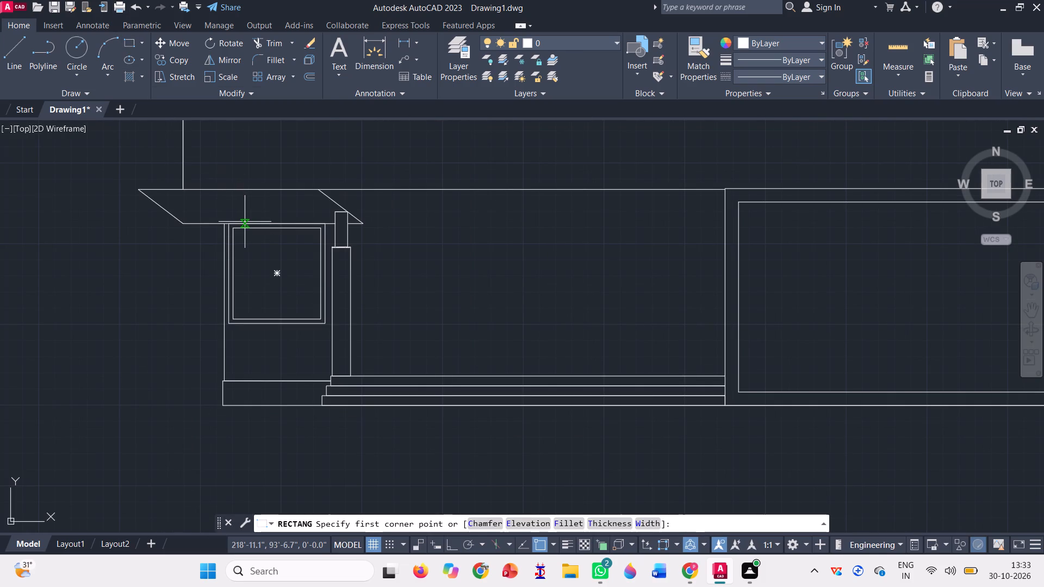
{"action": "scroll", "coordinate": [290, 248], "scroll_direction": "up", "scroll_amount": 2}
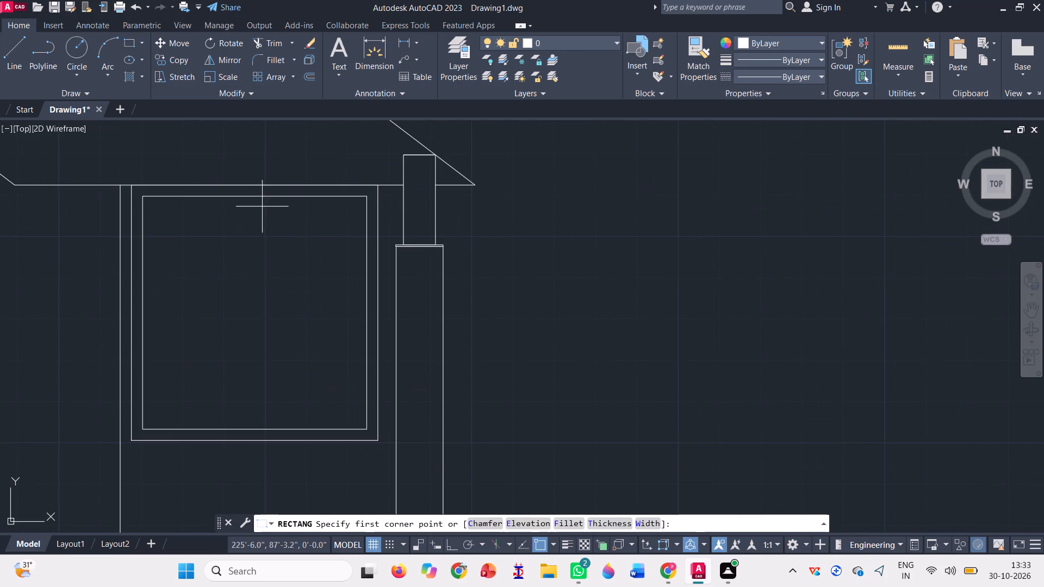
{"action": "left_click", "coordinate": [258, 197]}
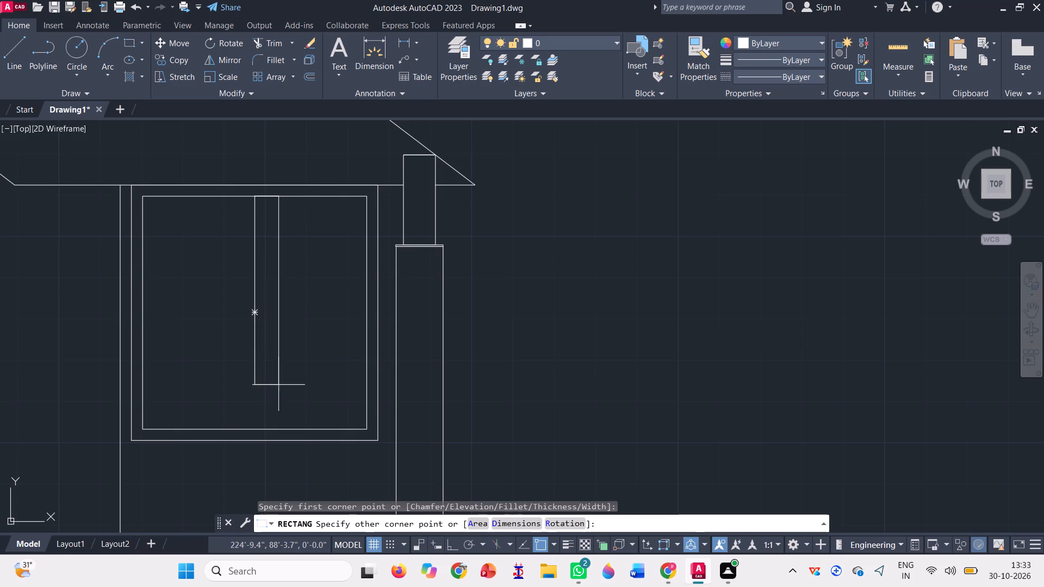
{"action": "scroll", "coordinate": [261, 428], "scroll_direction": "up", "scroll_amount": 2}
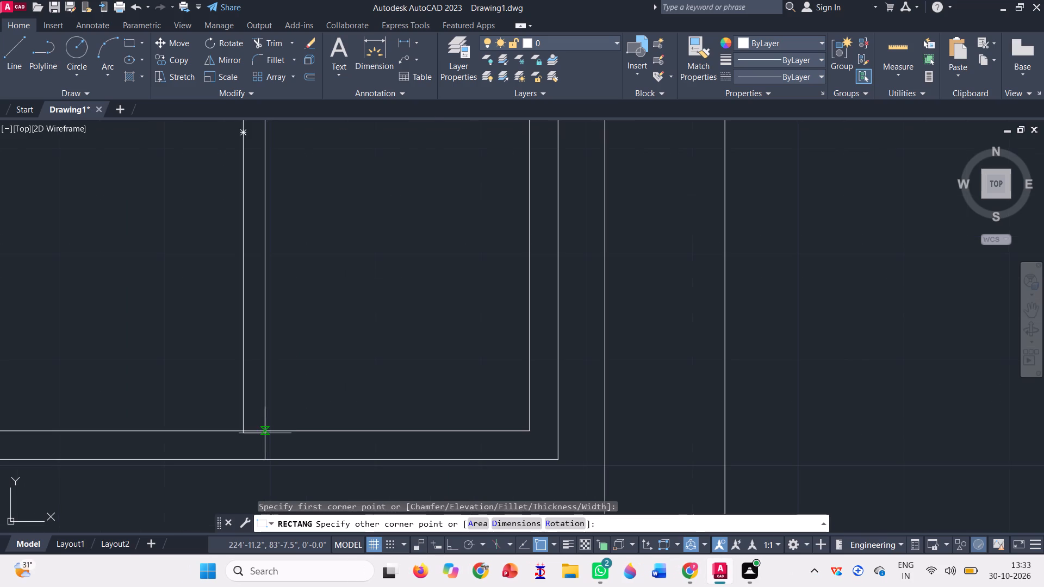
{"action": "left_click", "coordinate": [266, 434]}
Move the mullion by its top-edge midpoint onto the midpoint of the inner frame's top edge, centring it in the window.
{"action": "scroll", "coordinate": [284, 442], "scroll_direction": "down", "scroll_amount": 2}
{"action": "left_click", "coordinate": [307, 308]}
{"action": "left_click", "coordinate": [254, 285]}
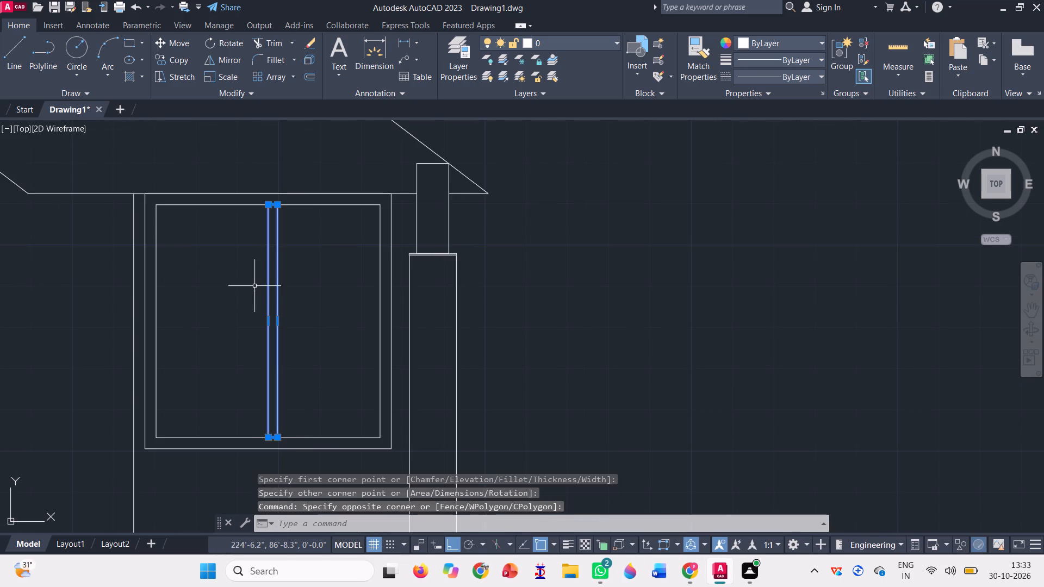
{"action": "type", "text": "m"}
{"action": "key", "text": "space"}
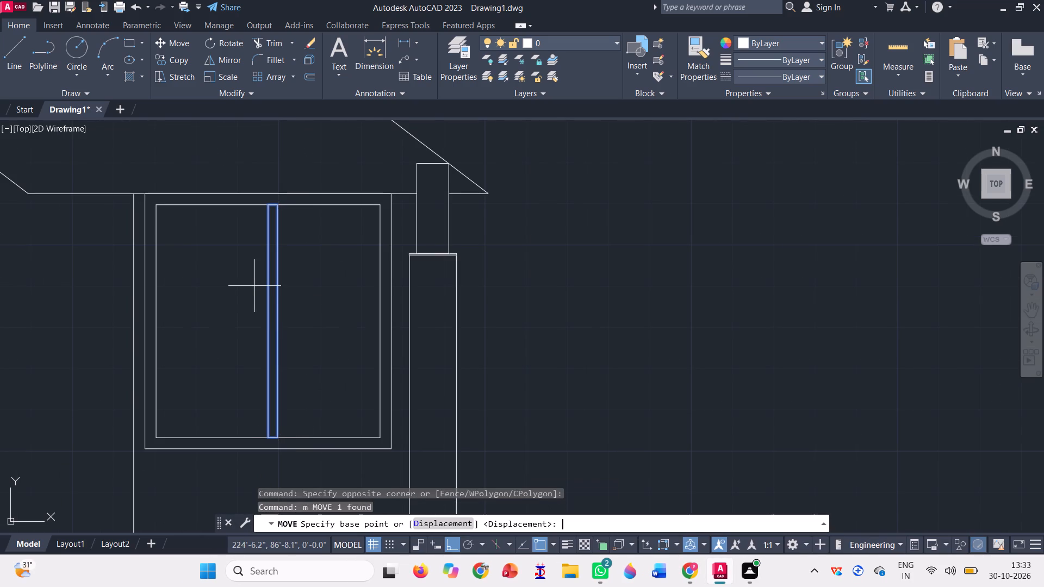
{"action": "scroll", "coordinate": [257, 199], "scroll_direction": "up", "scroll_amount": 3}
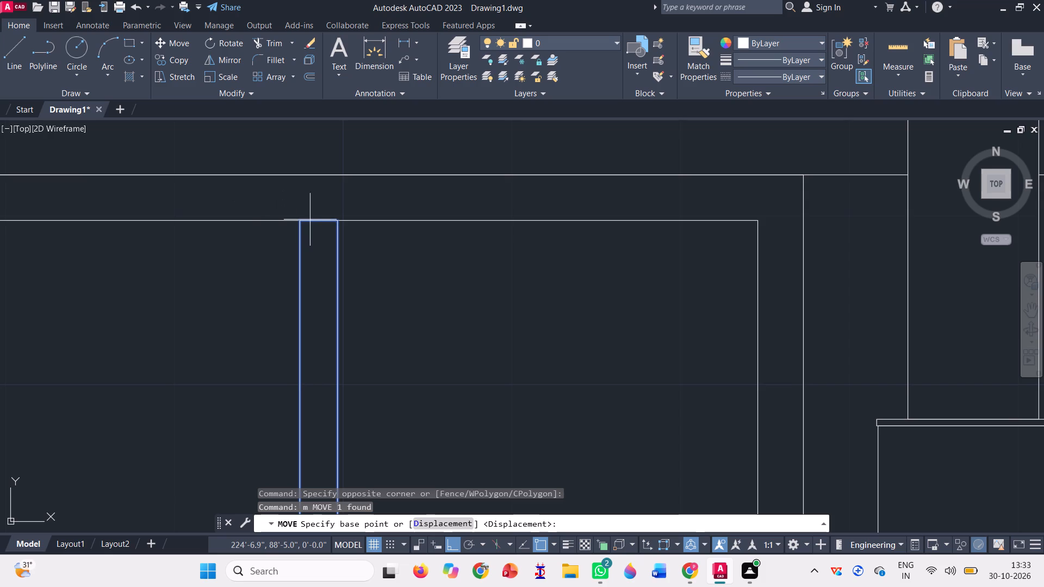
{"action": "left_click", "coordinate": [320, 221]}
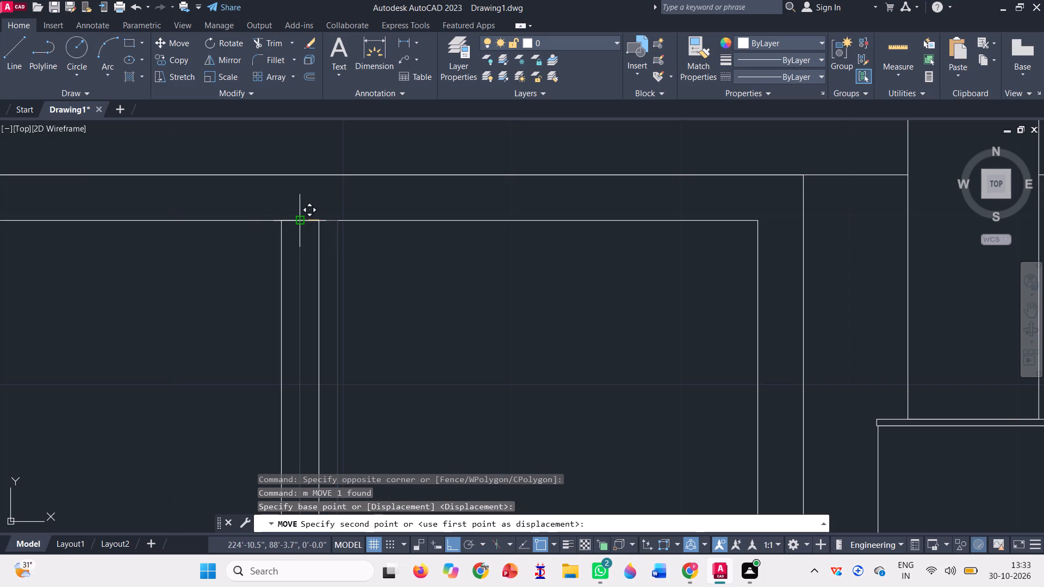
{"action": "left_click", "coordinate": [296, 223]}
{"action": "scroll", "coordinate": [273, 215], "scroll_direction": "down", "scroll_amount": 2}
{"action": "scroll", "coordinate": [276, 263], "scroll_direction": "down", "scroll_amount": 2}
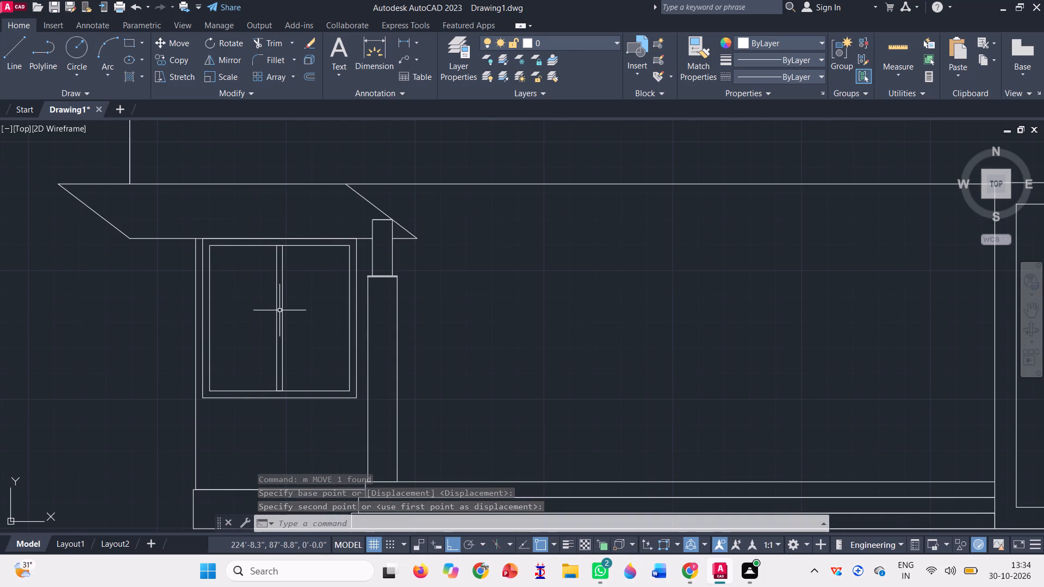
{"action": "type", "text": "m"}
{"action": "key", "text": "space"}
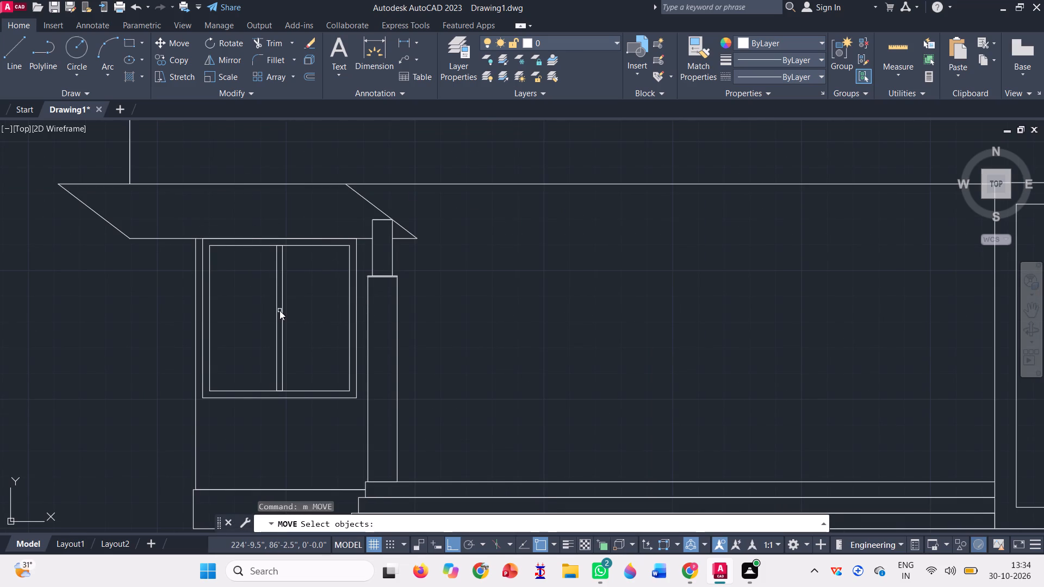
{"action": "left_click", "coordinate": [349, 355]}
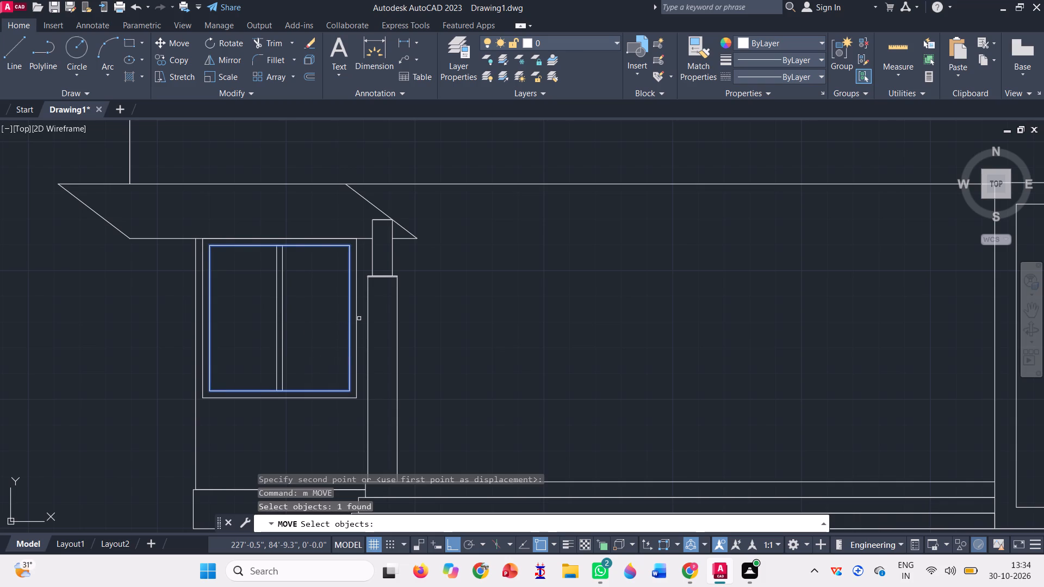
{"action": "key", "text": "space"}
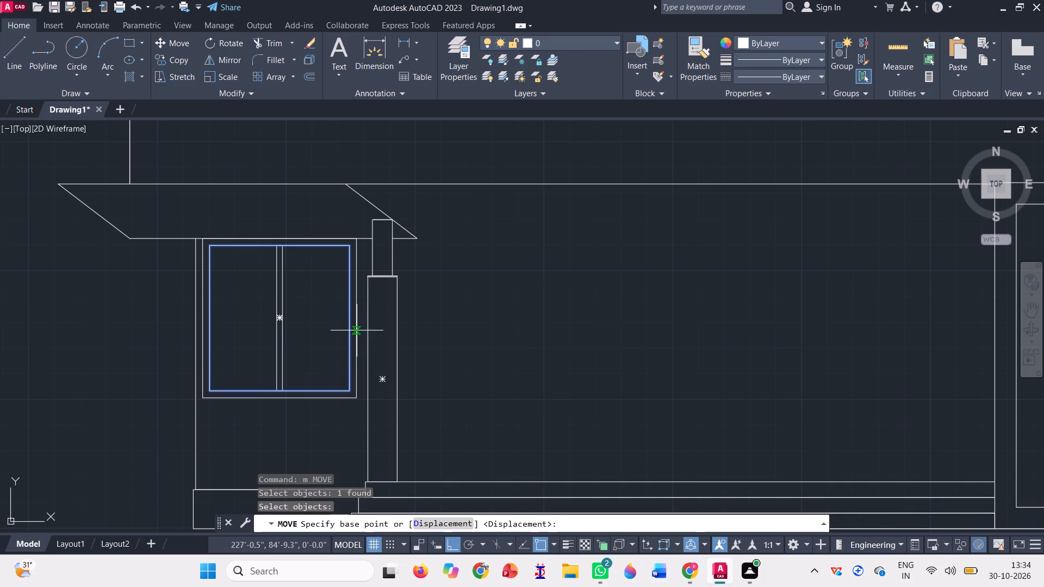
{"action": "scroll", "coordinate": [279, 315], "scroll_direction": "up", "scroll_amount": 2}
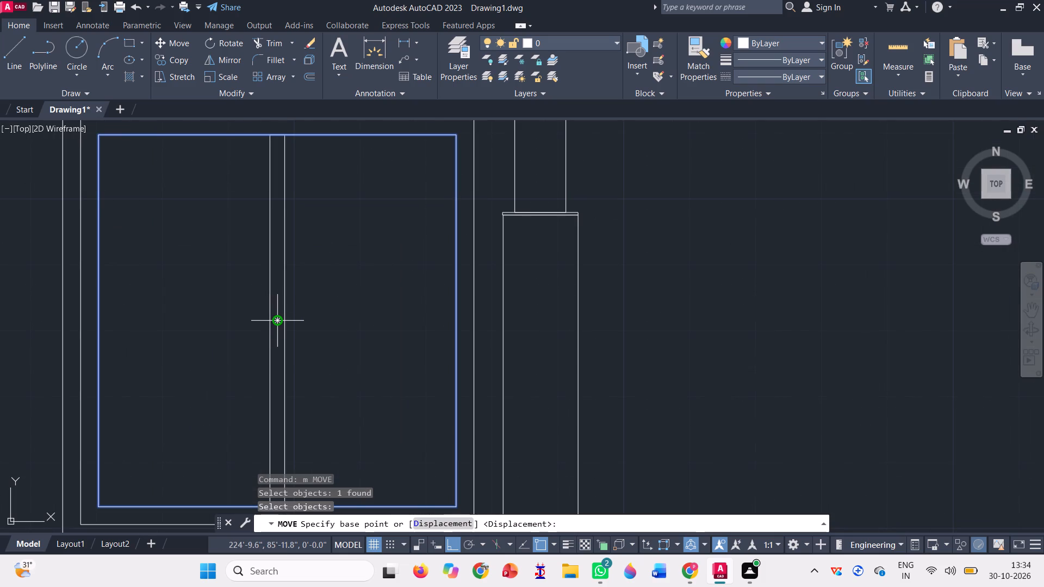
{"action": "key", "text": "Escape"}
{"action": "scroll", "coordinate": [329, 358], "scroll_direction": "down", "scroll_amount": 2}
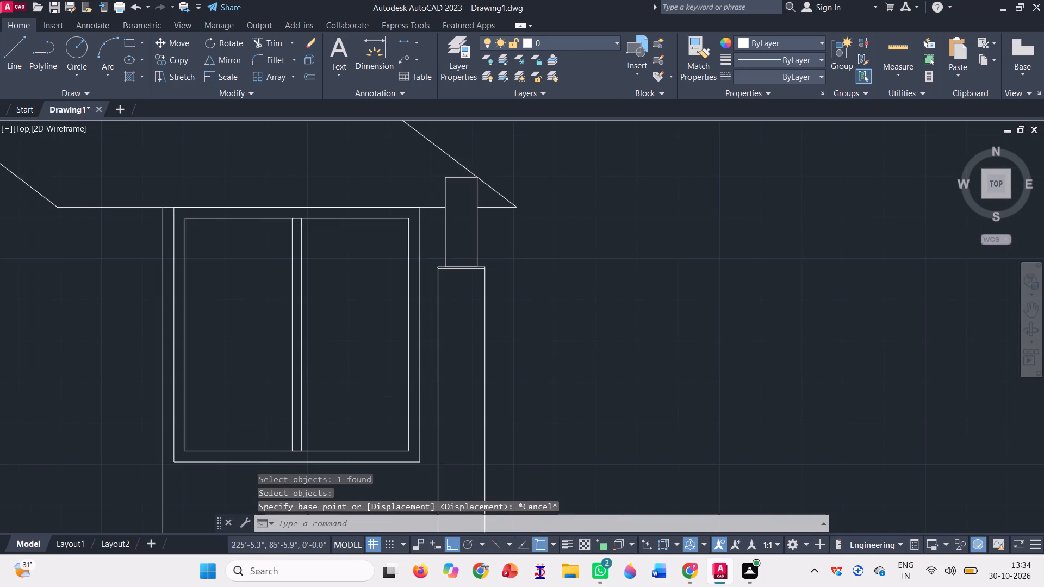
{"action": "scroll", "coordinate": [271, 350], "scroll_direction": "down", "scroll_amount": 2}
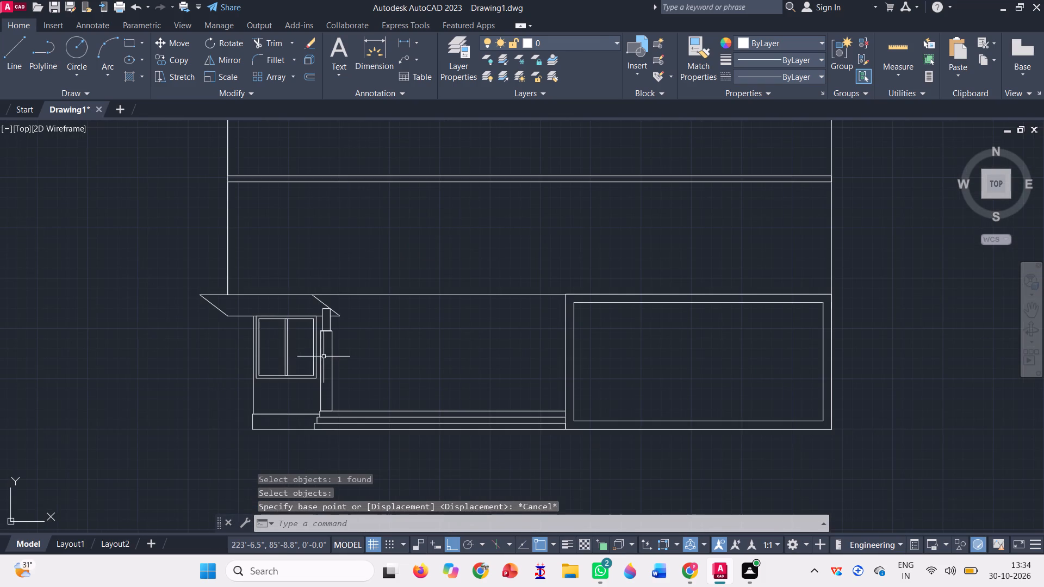
Draw a very thin vertical bar rectangle near the middle of the window's left pane, from the inner frame's top edge to its bottom edge.
{"action": "scroll", "coordinate": [324, 355], "scroll_direction": "up", "scroll_amount": 1}
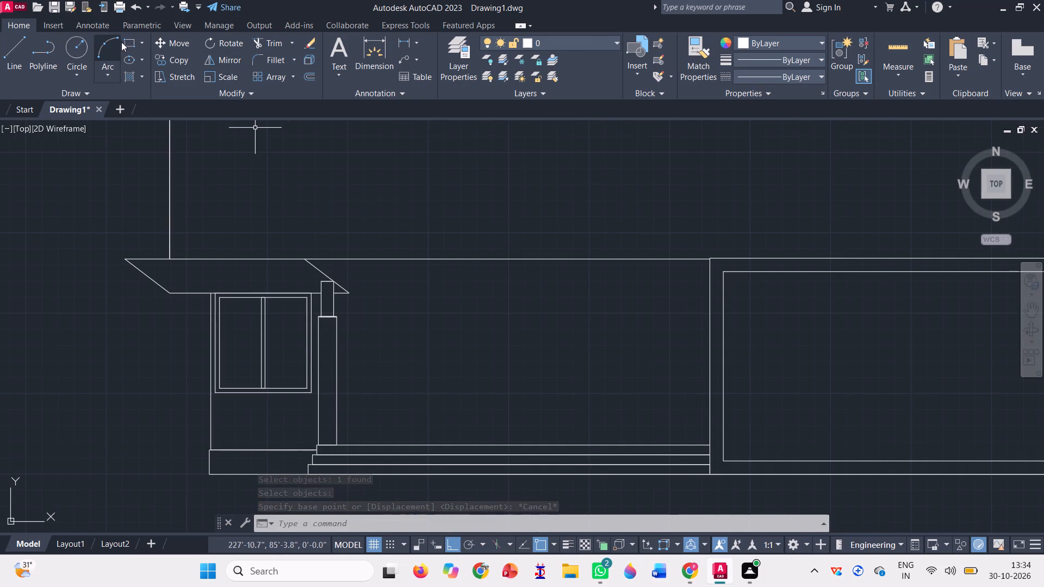
{"action": "left_click", "coordinate": [131, 40]}
{"action": "scroll", "coordinate": [255, 322], "scroll_direction": "up", "scroll_amount": 3}
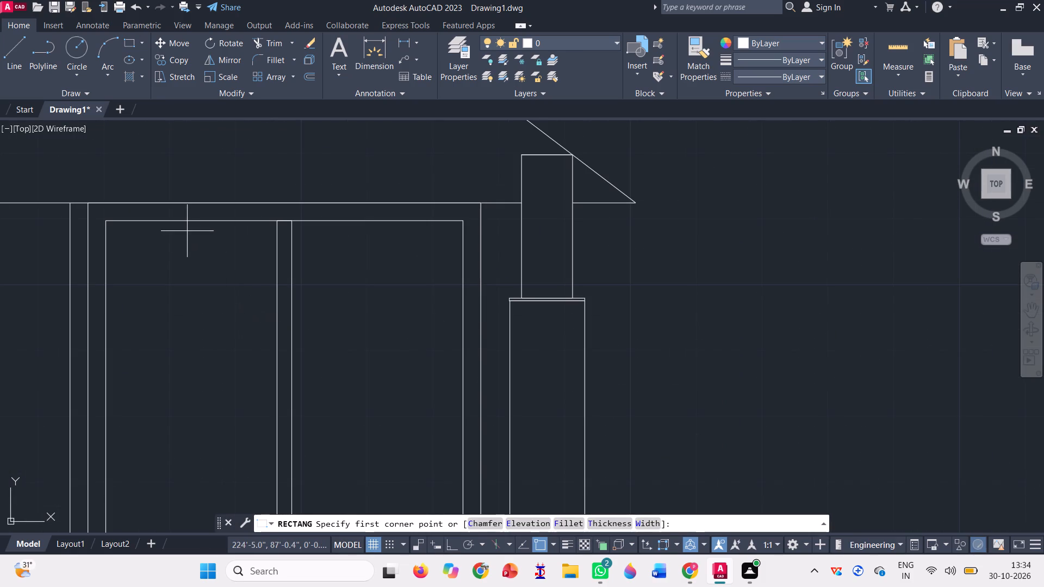
{"action": "left_click", "coordinate": [181, 224]}
{"action": "scroll", "coordinate": [192, 284], "scroll_direction": "down", "scroll_amount": 2}
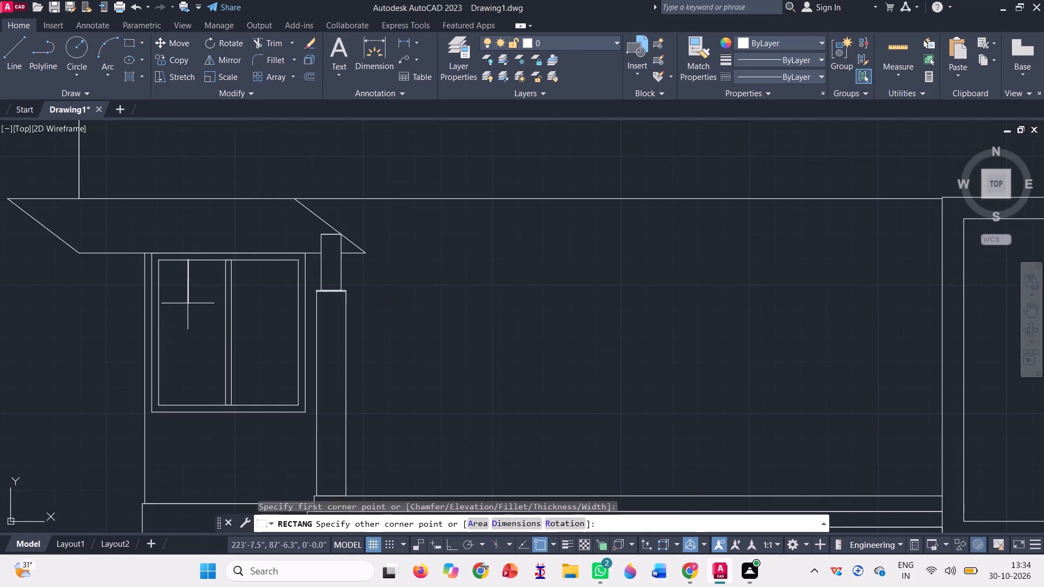
{"action": "scroll", "coordinate": [185, 417], "scroll_direction": "up", "scroll_amount": 4}
{"action": "scroll", "coordinate": [204, 316], "scroll_direction": "up", "scroll_amount": 3}
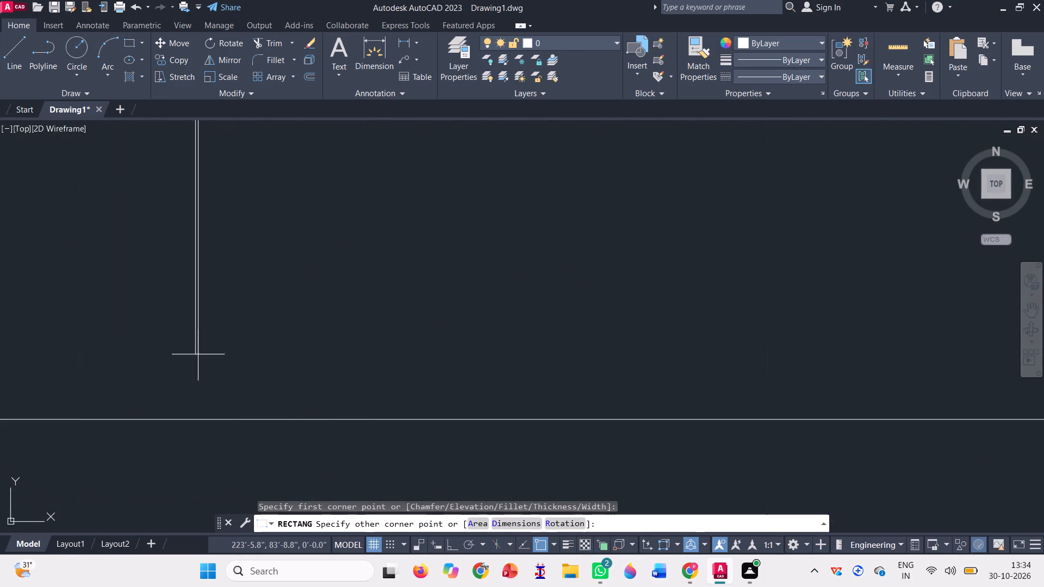
{"action": "scroll", "coordinate": [203, 421], "scroll_direction": "up", "scroll_amount": 1}
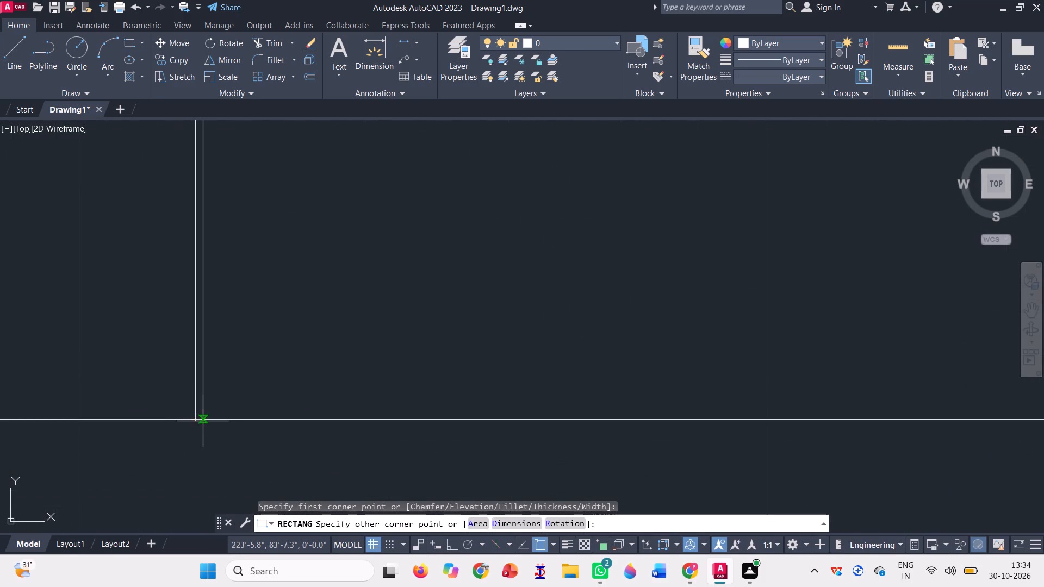
{"action": "scroll", "coordinate": [203, 421], "scroll_direction": "up", "scroll_amount": 5}
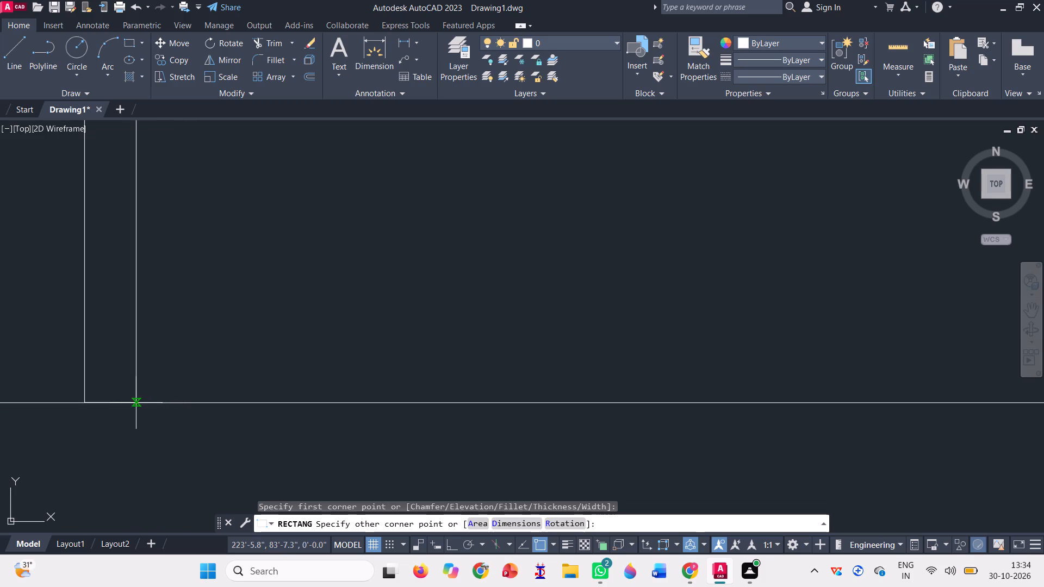
{"action": "left_click", "coordinate": [122, 401]}
{"action": "scroll", "coordinate": [243, 469], "scroll_direction": "down", "scroll_amount": 9}
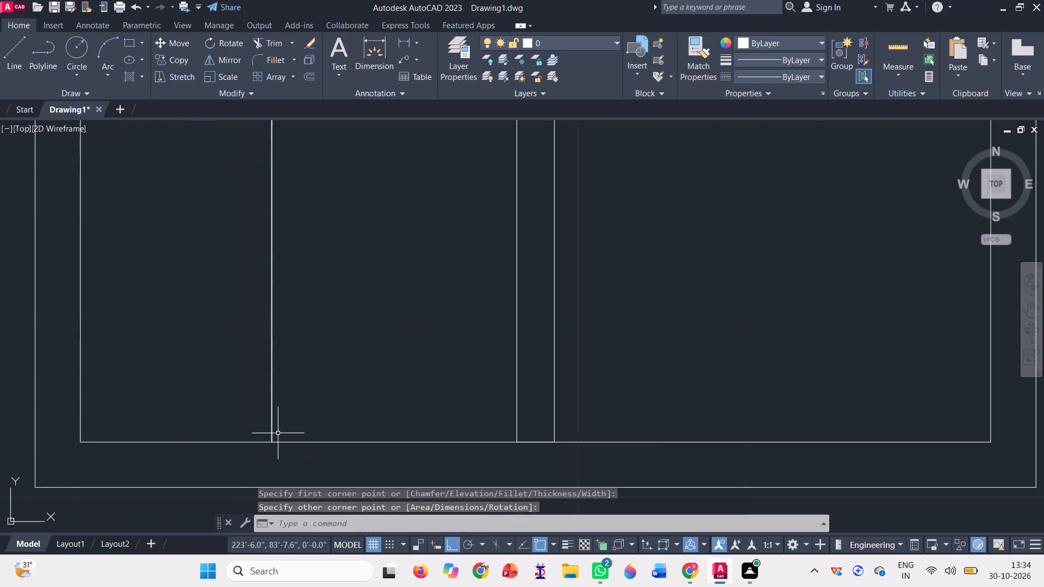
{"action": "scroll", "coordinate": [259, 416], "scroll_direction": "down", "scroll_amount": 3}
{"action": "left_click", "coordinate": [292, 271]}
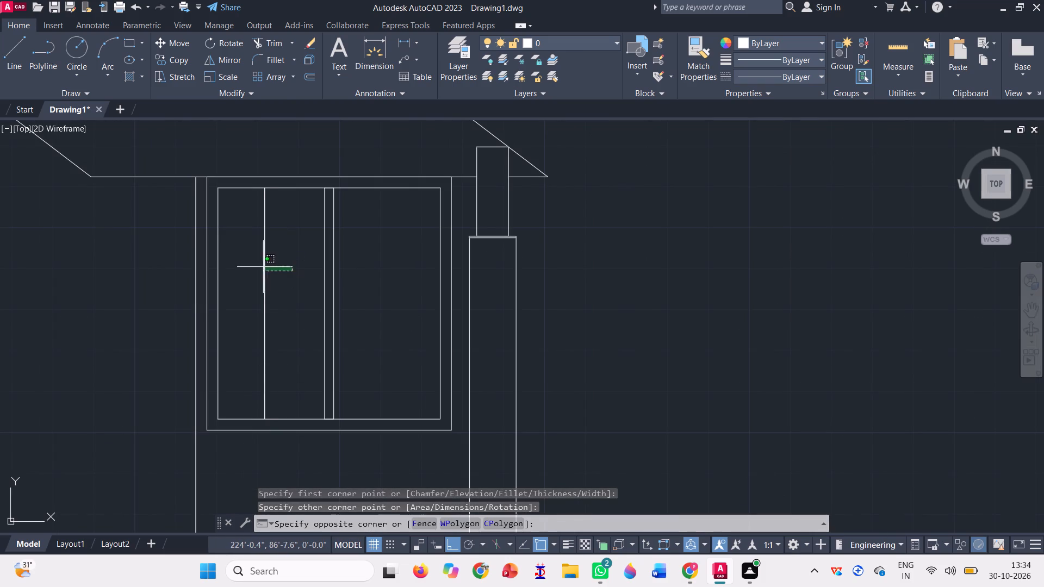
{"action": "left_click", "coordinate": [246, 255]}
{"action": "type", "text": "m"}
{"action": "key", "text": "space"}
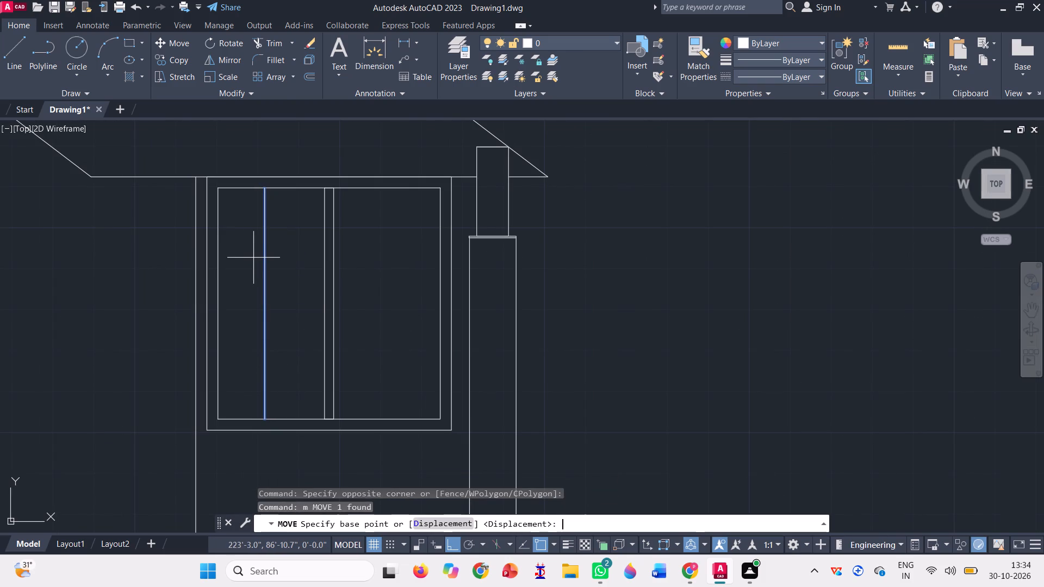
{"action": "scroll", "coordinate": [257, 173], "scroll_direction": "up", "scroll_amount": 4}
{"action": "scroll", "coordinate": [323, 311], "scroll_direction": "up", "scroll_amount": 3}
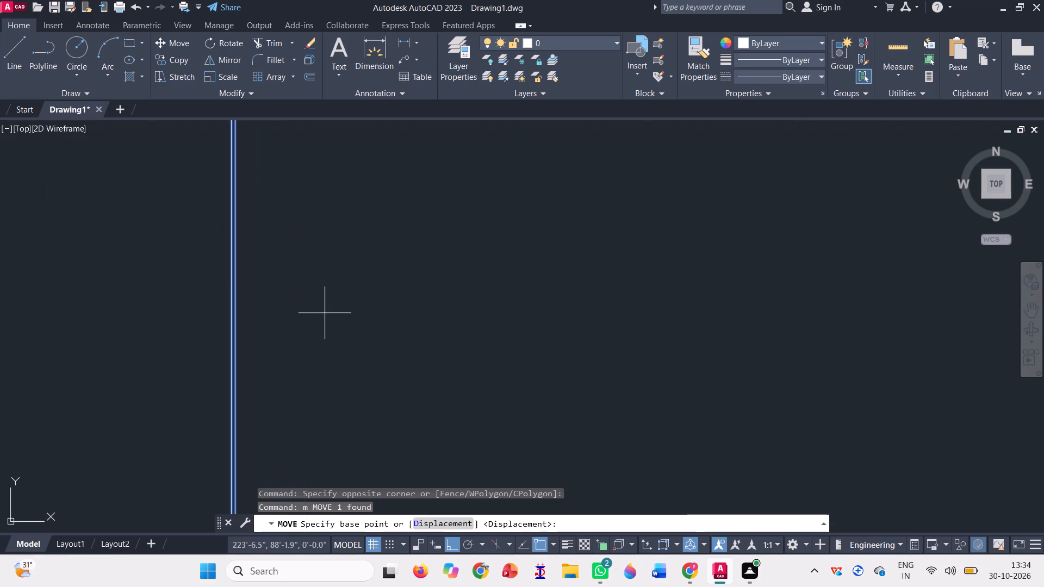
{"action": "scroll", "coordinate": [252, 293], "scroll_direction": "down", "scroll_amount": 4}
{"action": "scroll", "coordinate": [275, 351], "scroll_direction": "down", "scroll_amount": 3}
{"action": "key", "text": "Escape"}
Draw a helper line along the inner frame's top edge, from its top-left corner to the mullion's top-left corner.
{"action": "key", "text": "l"}
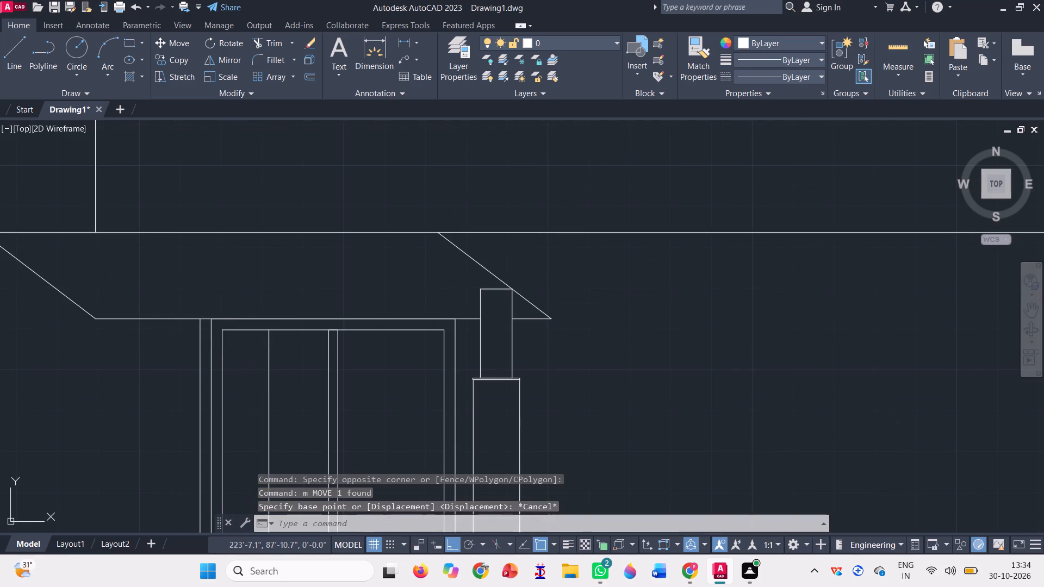
{"action": "key", "text": "Return"}
{"action": "left_click", "coordinate": [225, 327]}
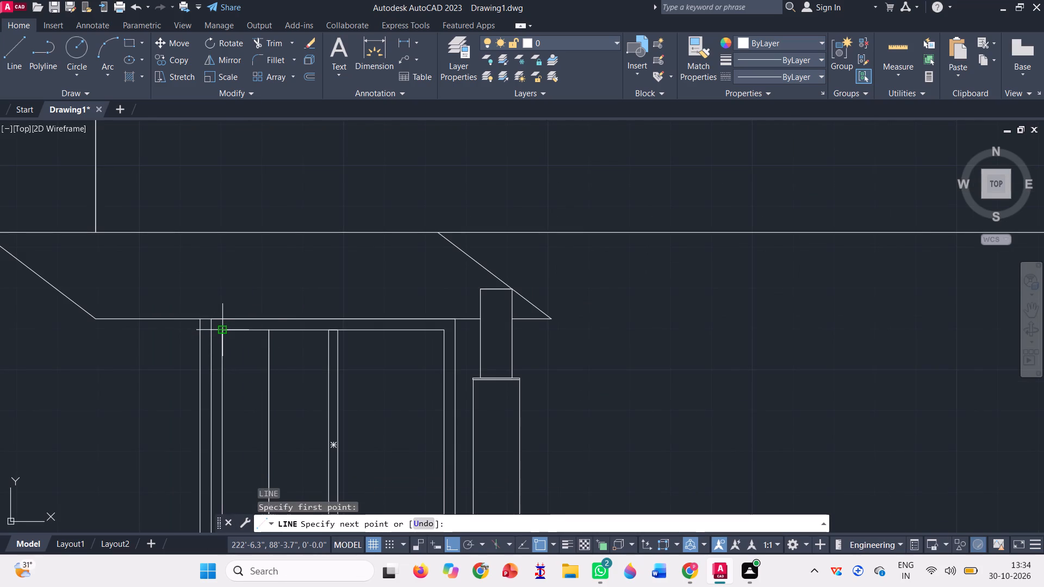
{"action": "left_click", "coordinate": [332, 332]}
{"action": "key", "text": "space"}
Move the thin vertical bar by its top-edge midpoint onto the helper line's midpoint, centring it in the window's left pane.
{"action": "scroll", "coordinate": [267, 361], "scroll_direction": "up", "scroll_amount": 2}
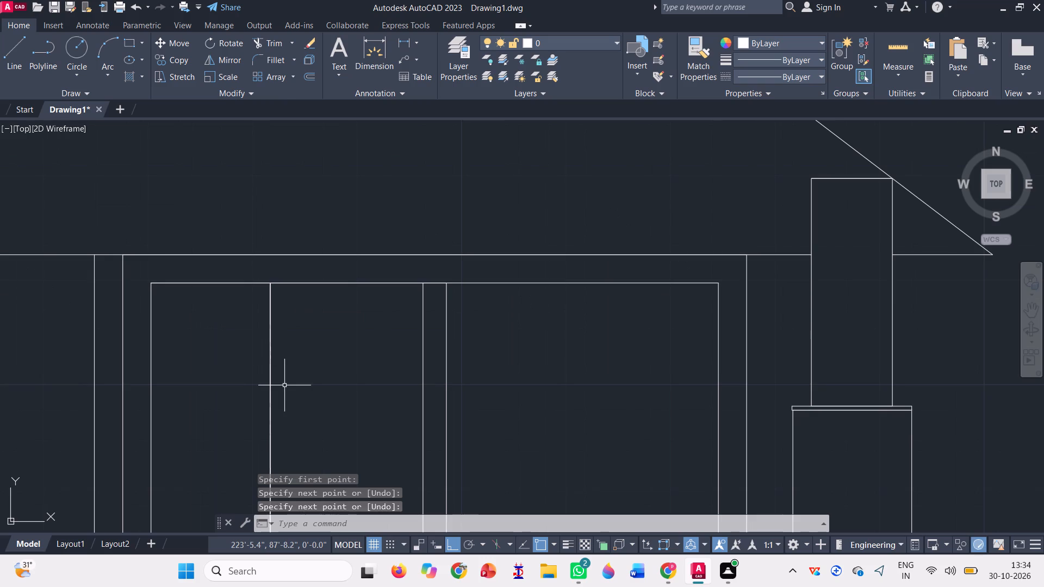
{"action": "left_click", "coordinate": [285, 384]}
{"action": "left_click", "coordinate": [244, 347]}
{"action": "type", "text": "m"}
{"action": "key", "text": "space"}
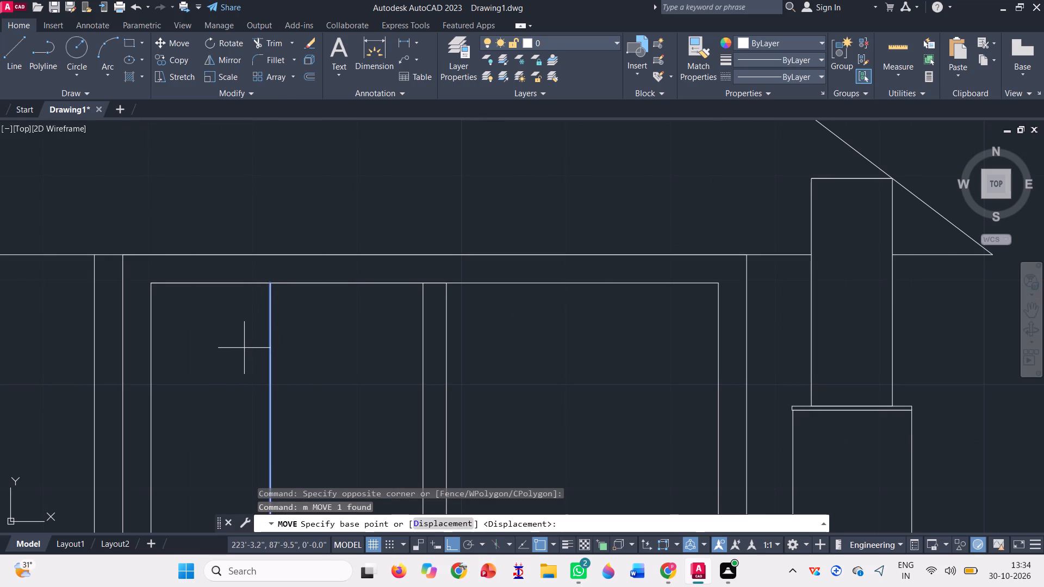
{"action": "scroll", "coordinate": [261, 319], "scroll_direction": "up", "scroll_amount": 3}
{"action": "scroll", "coordinate": [283, 155], "scroll_direction": "up", "scroll_amount": 3}
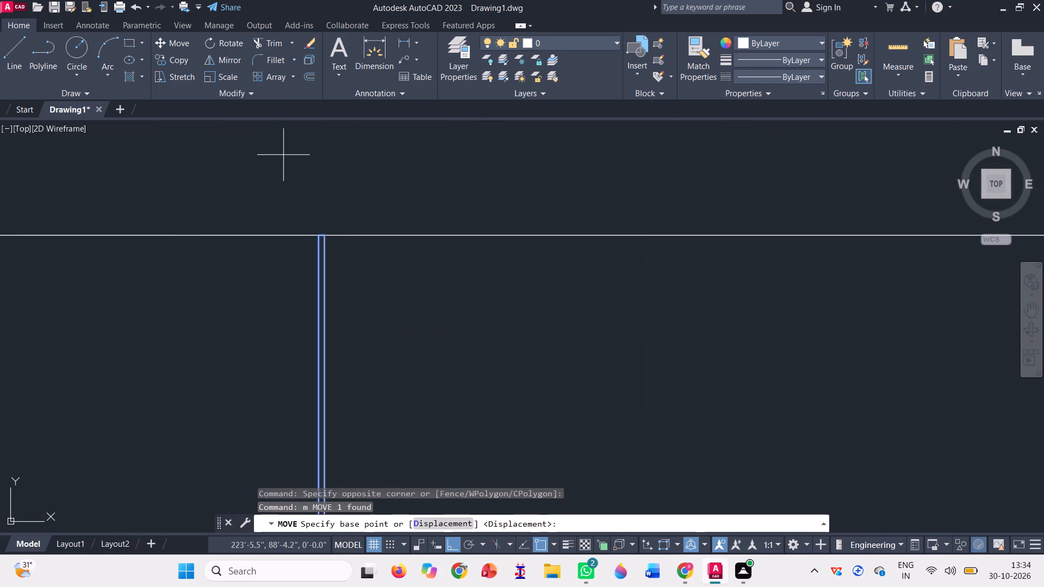
{"action": "scroll", "coordinate": [344, 248], "scroll_direction": "up", "scroll_amount": 4}
{"action": "scroll", "coordinate": [246, 260], "scroll_direction": "down", "scroll_amount": 2}
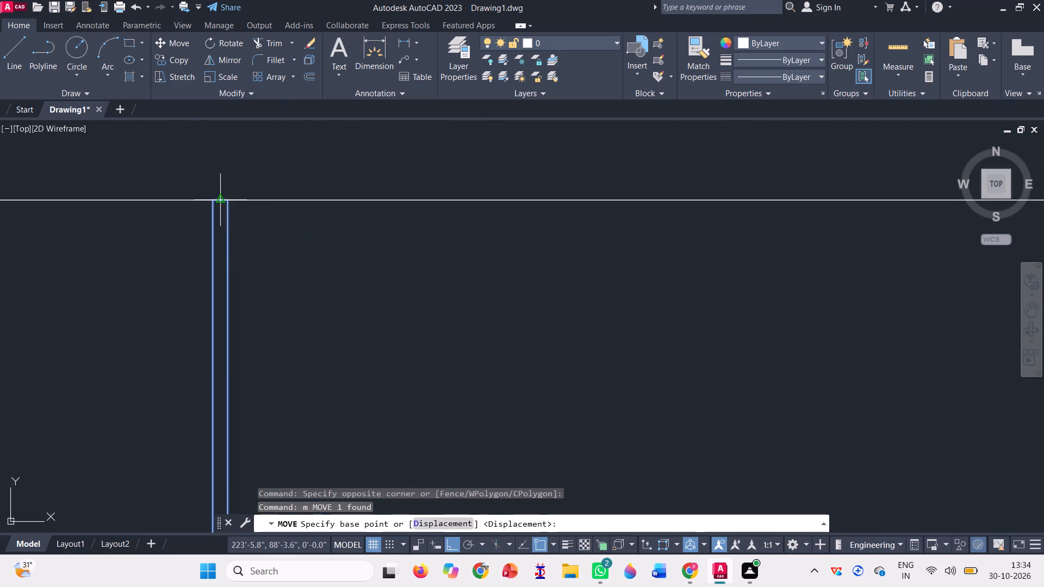
{"action": "left_click", "coordinate": [218, 197]}
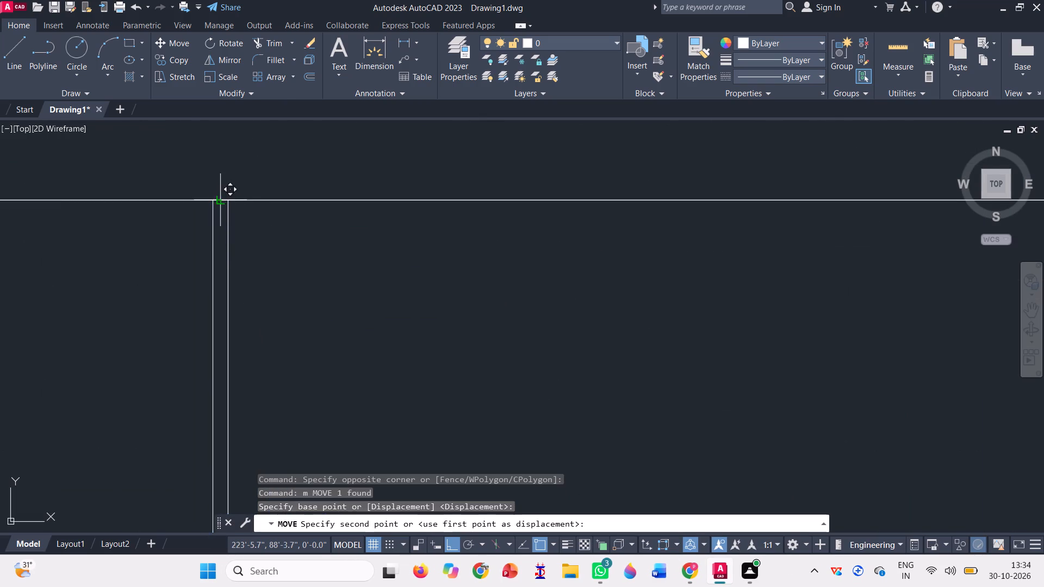
{"action": "scroll", "coordinate": [220, 239], "scroll_direction": "down", "scroll_amount": 3}
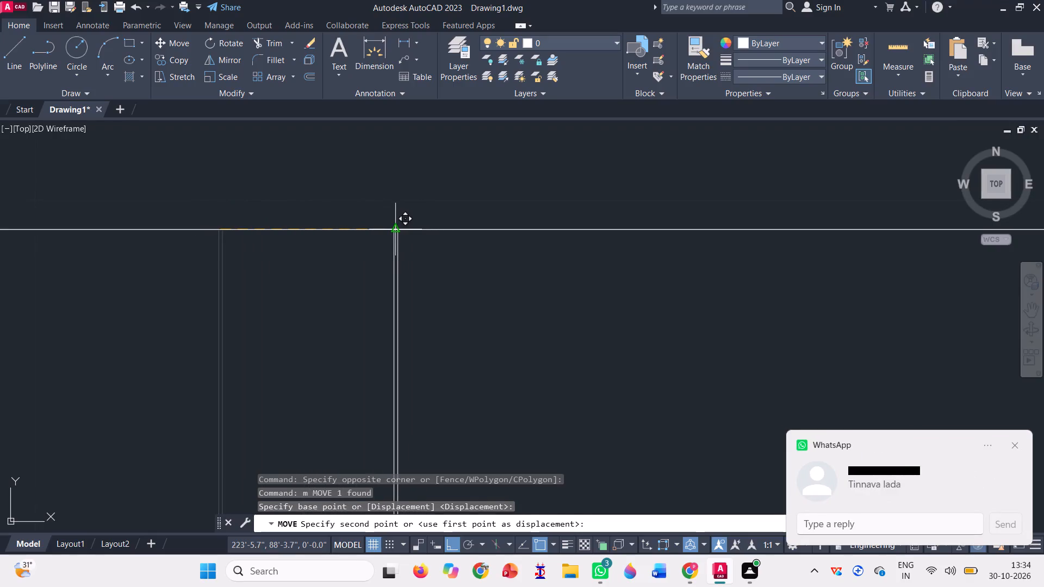
{"action": "left_click", "coordinate": [393, 226]}
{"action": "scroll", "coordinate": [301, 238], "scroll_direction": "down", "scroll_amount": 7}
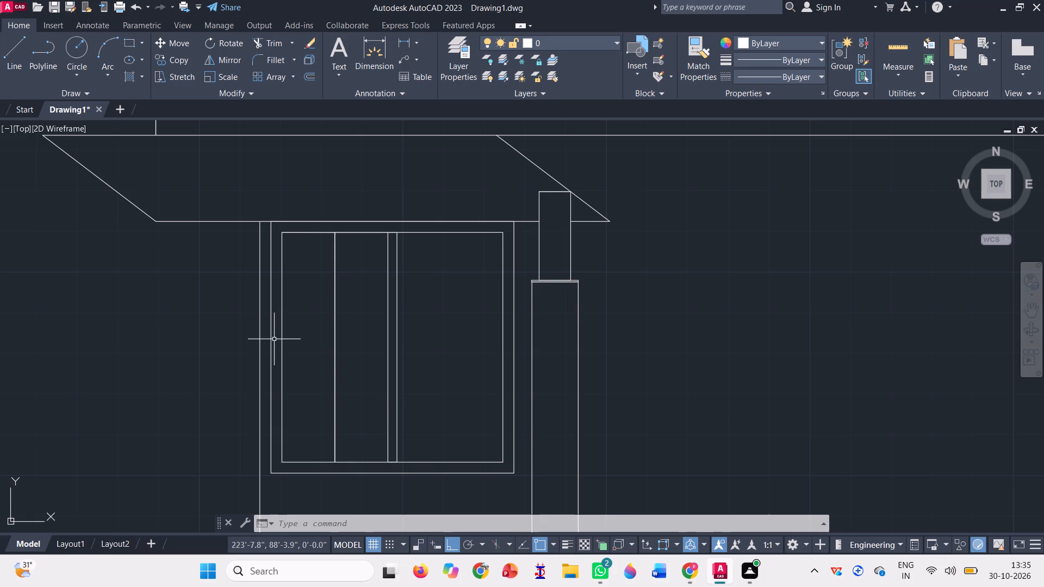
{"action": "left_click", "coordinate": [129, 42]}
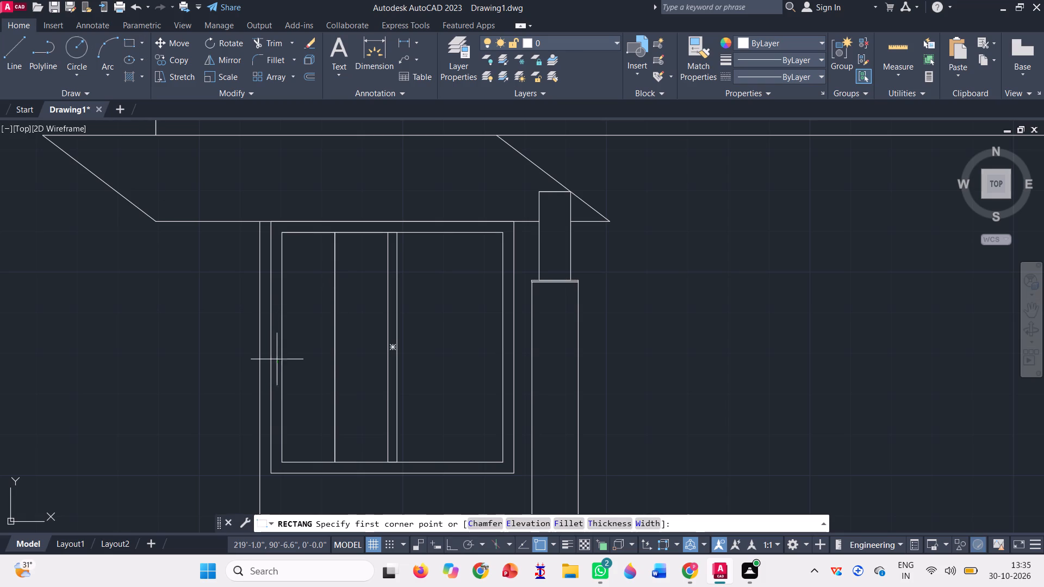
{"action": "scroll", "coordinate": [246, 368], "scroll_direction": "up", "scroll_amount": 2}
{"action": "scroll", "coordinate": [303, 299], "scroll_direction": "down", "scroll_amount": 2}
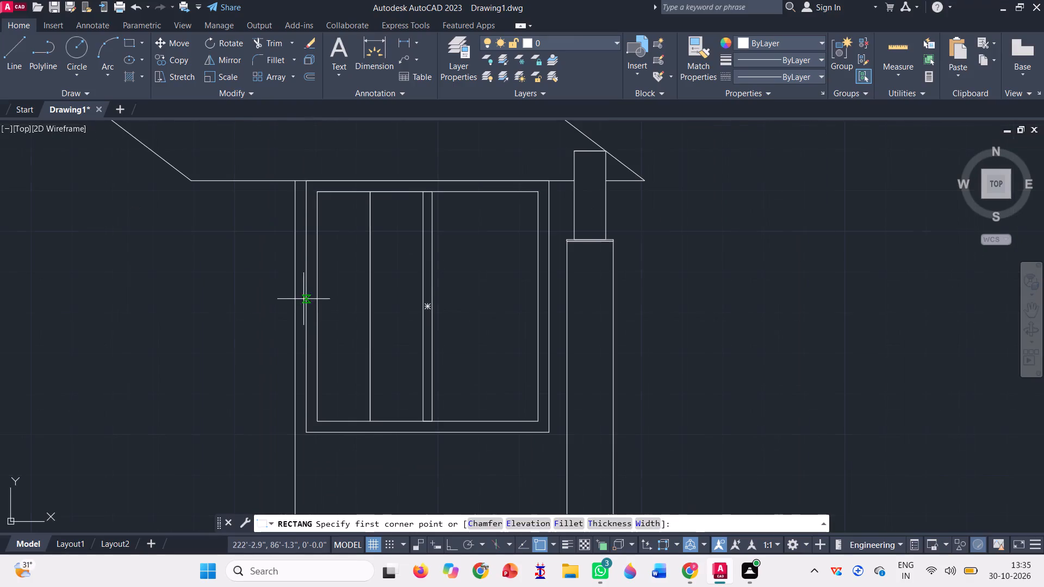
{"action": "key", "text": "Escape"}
Copy the thin vertical bar horizontally about 16'-3" into the empty space left of the house.
{"action": "left_click", "coordinate": [384, 328]}
{"action": "left_click", "coordinate": [346, 308]}
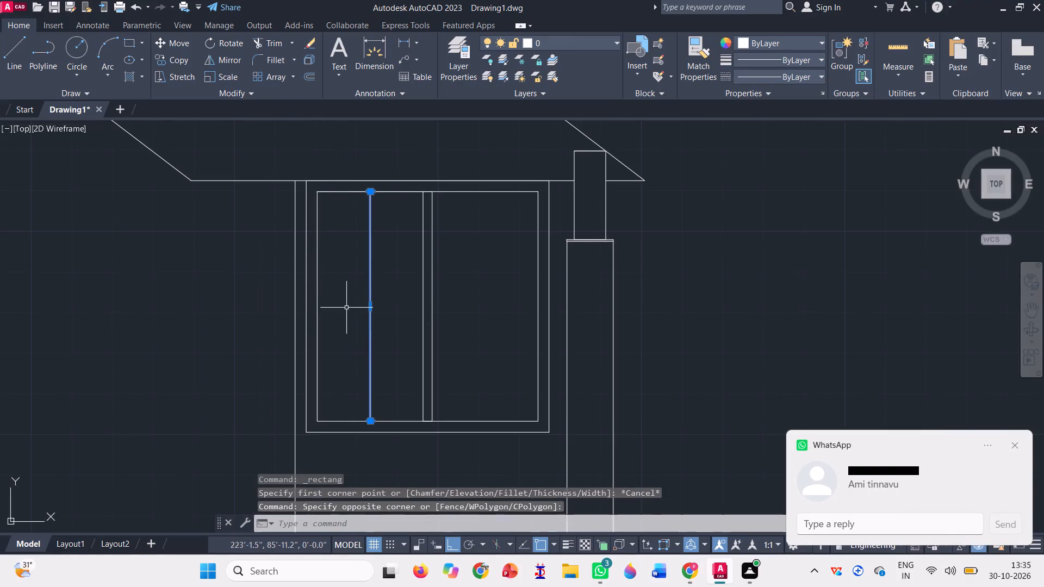
{"action": "type", "text": "co"}
{"action": "key", "text": "space"}
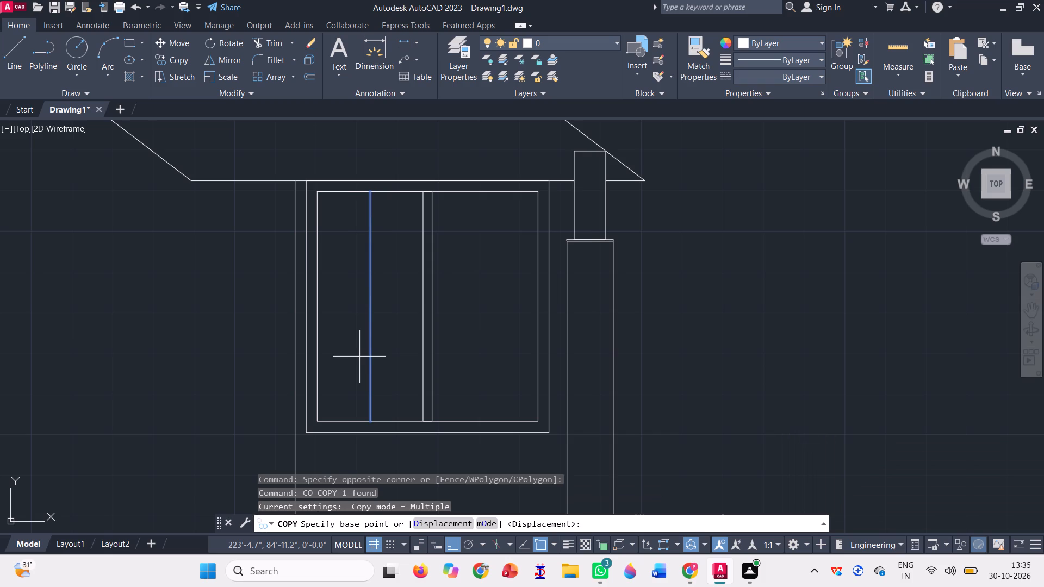
{"action": "left_click", "coordinate": [369, 368]}
{"action": "scroll", "coordinate": [643, 367], "scroll_direction": "down", "scroll_amount": 3}
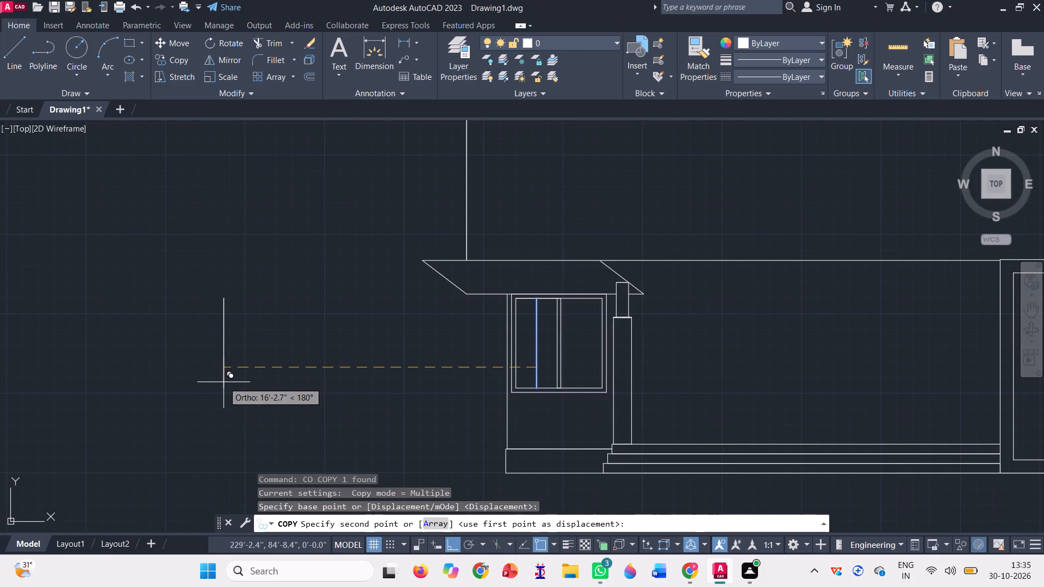
{"action": "left_click", "coordinate": [223, 382]}
{"action": "key", "text": "Escape"}
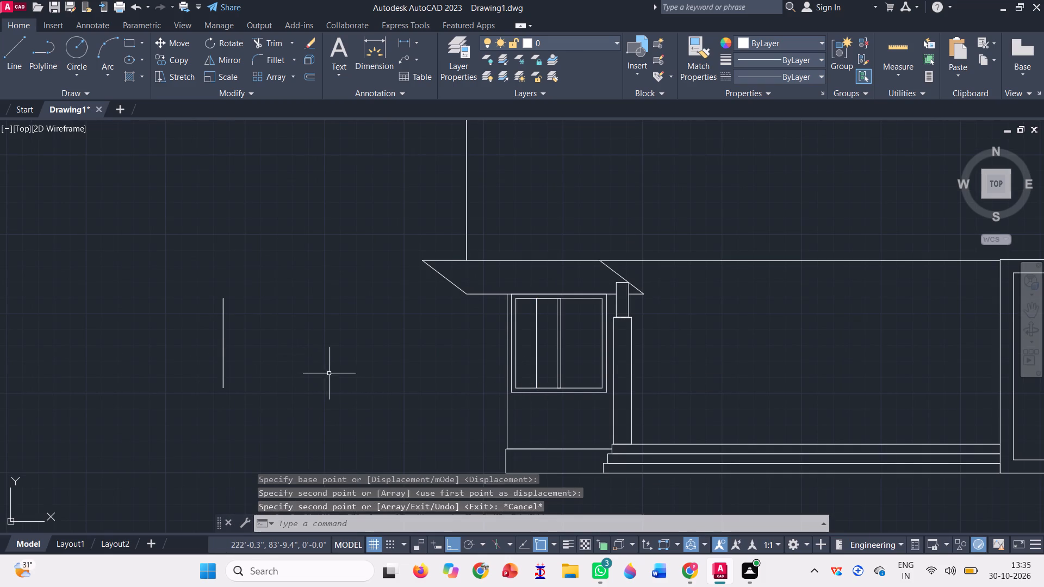
Rotate the copied thin bar 90° about its top end so it lies horizontal.
{"action": "left_click", "coordinate": [271, 347]}
{"action": "left_click", "coordinate": [104, 290]}
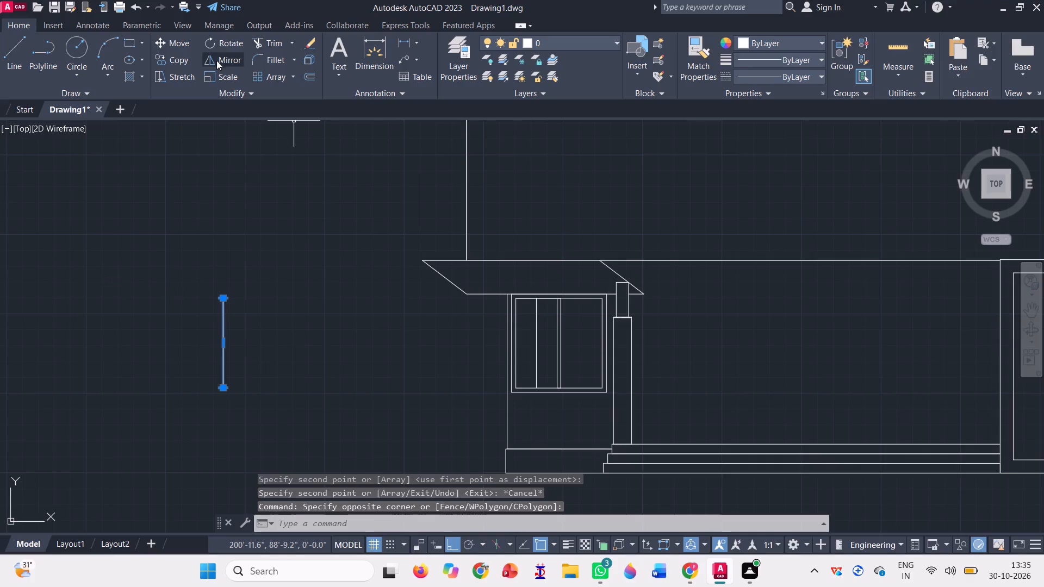
{"action": "left_click", "coordinate": [209, 42]}
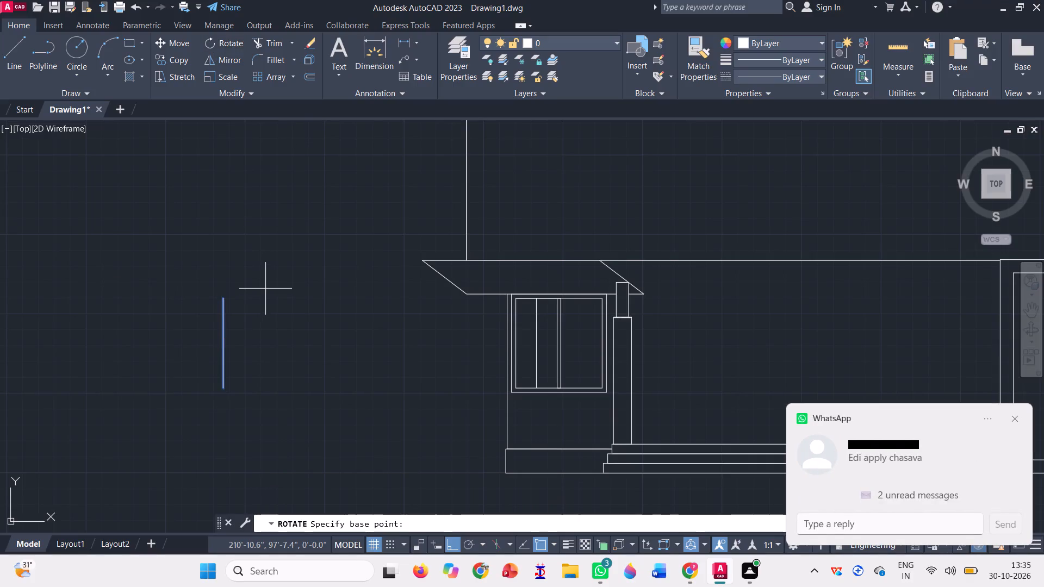
{"action": "left_click", "coordinate": [223, 296]}
{"action": "left_click", "coordinate": [219, 228]}
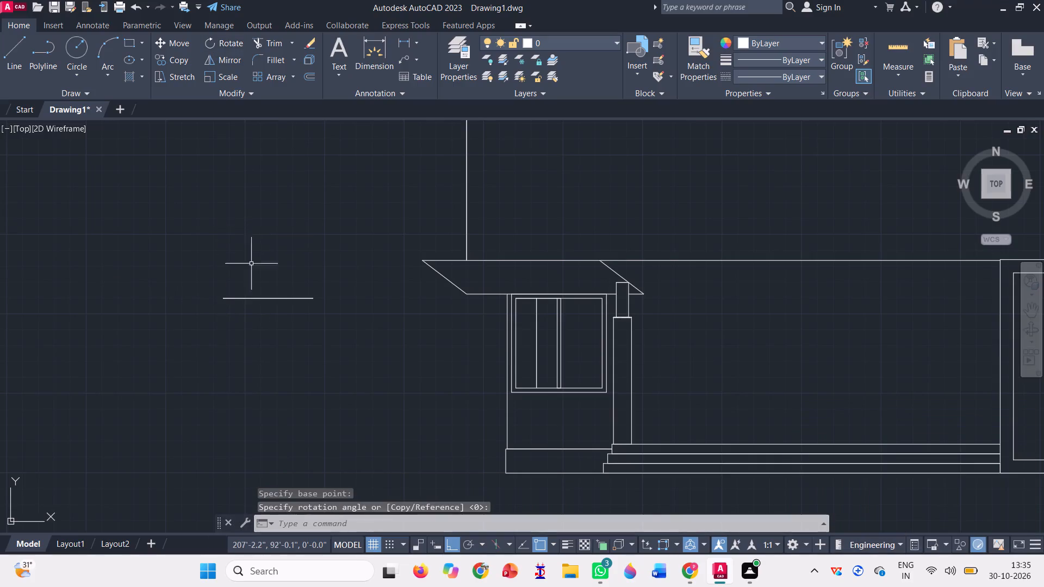
Copy the horizontal bar by its upper-left corner onto the inner frame's left edge, slightly below the window's top, with Ortho off.
{"action": "scroll", "coordinate": [287, 296], "scroll_direction": "up", "scroll_amount": 3}
{"action": "scroll", "coordinate": [283, 312], "scroll_direction": "down", "scroll_amount": 3}
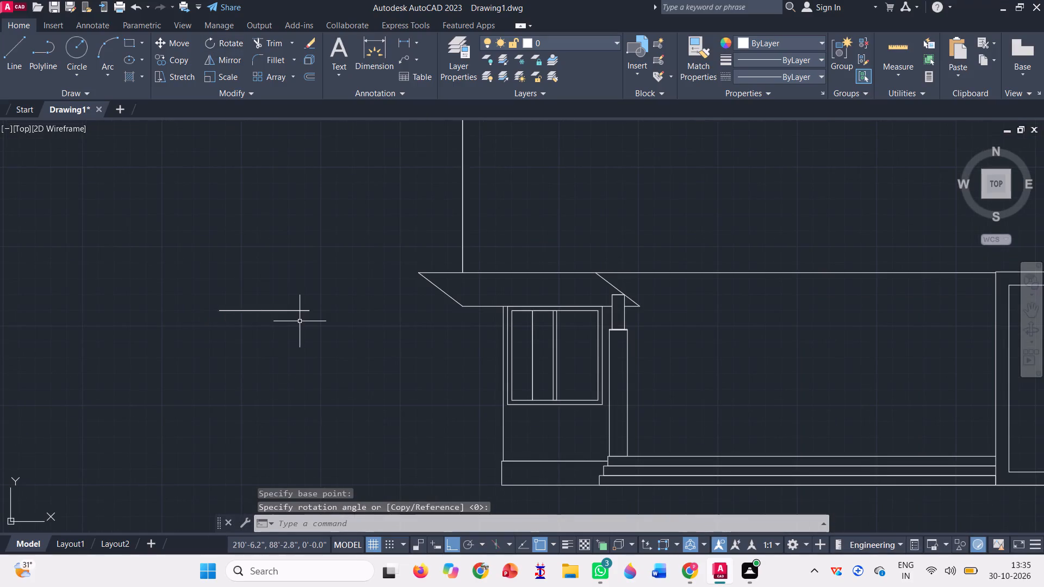
{"action": "left_click", "coordinate": [304, 332]}
{"action": "left_click", "coordinate": [183, 272]}
{"action": "key", "text": "c"}
{"action": "type", "text": "o"}
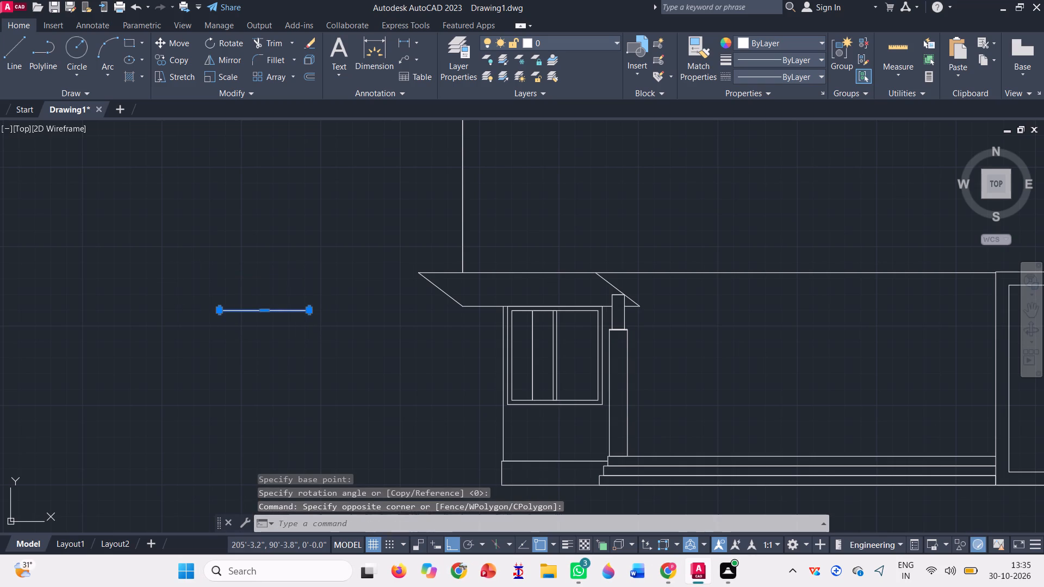
{"action": "key", "text": "space"}
{"action": "scroll", "coordinate": [221, 330], "scroll_direction": "up", "scroll_amount": 2}
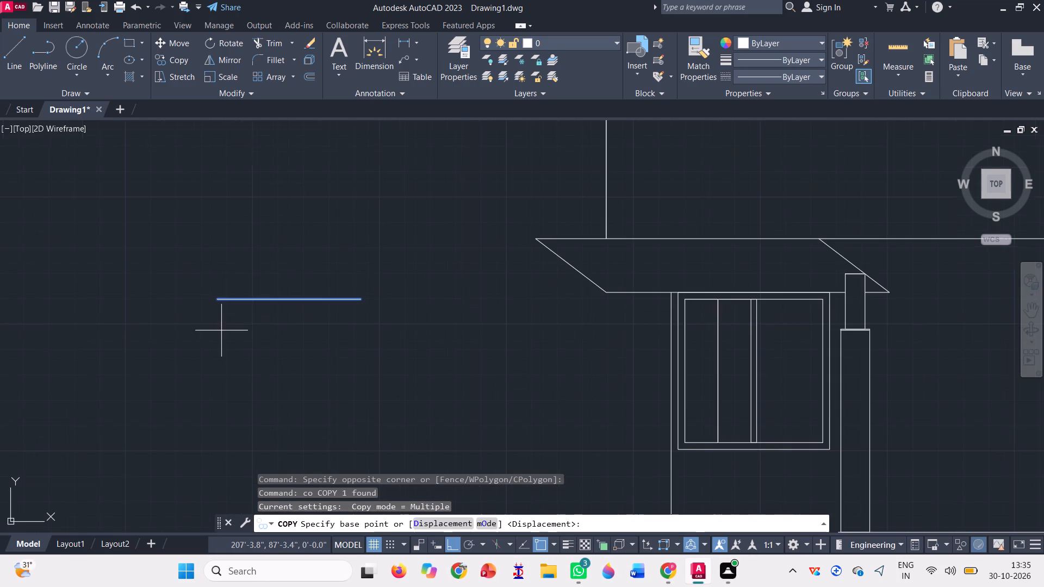
{"action": "scroll", "coordinate": [190, 287], "scroll_direction": "up", "scroll_amount": 3}
{"action": "scroll", "coordinate": [346, 326], "scroll_direction": "up", "scroll_amount": 3}
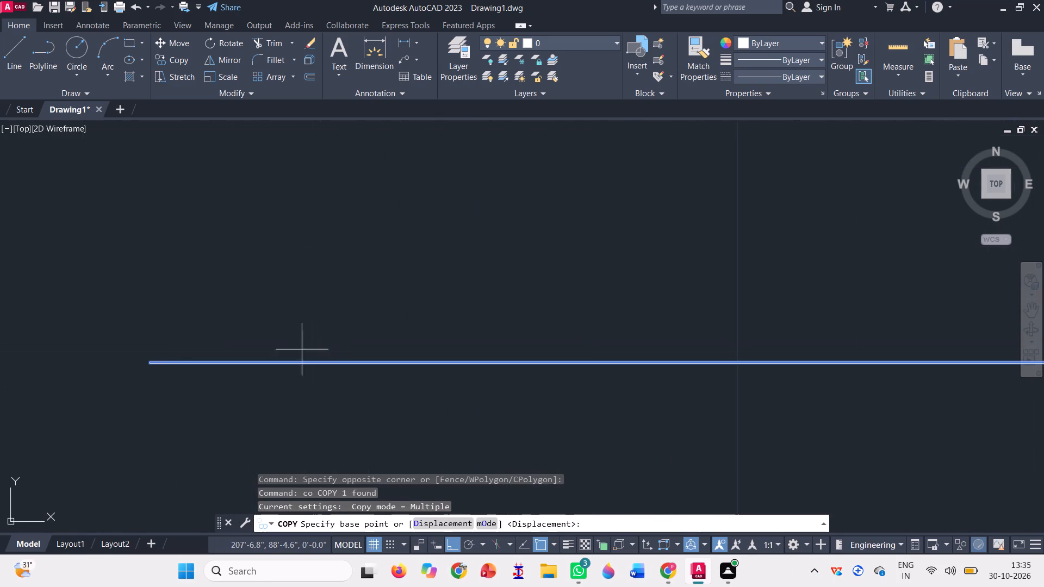
{"action": "scroll", "coordinate": [168, 369], "scroll_direction": "up", "scroll_amount": 3}
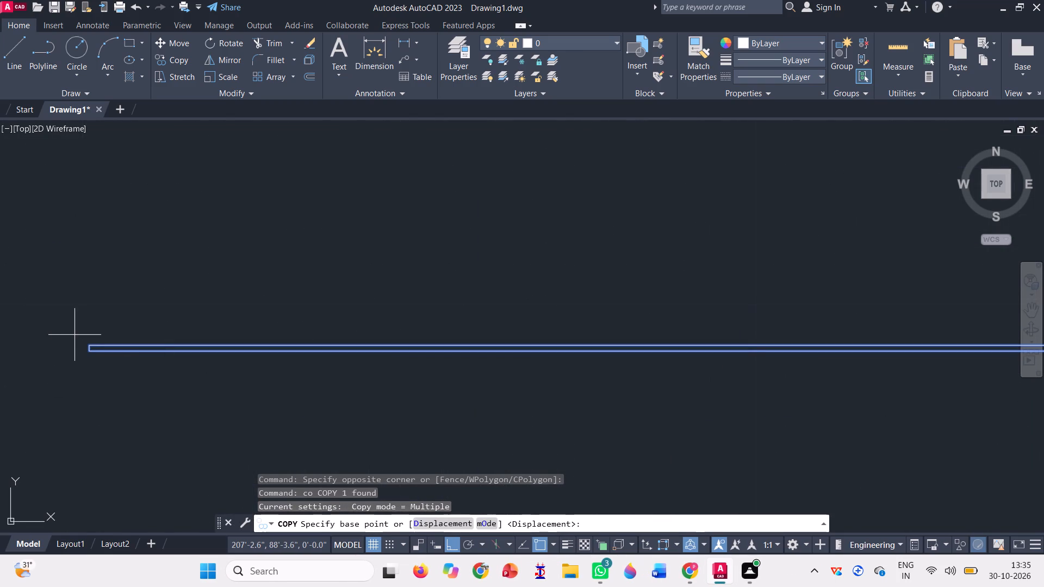
{"action": "scroll", "coordinate": [74, 337], "scroll_direction": "up", "scroll_amount": 3}
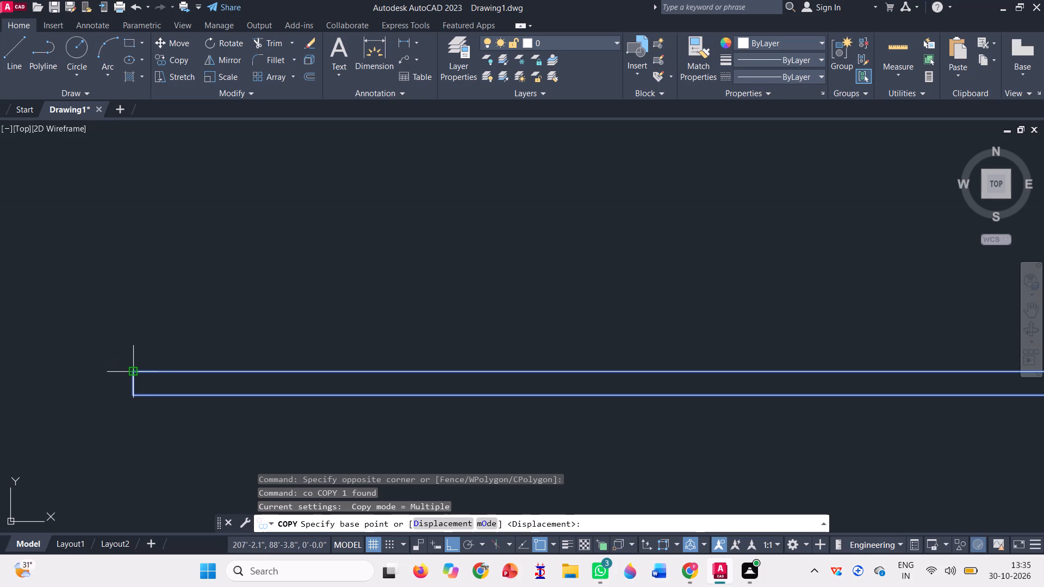
{"action": "left_click", "coordinate": [135, 368]}
{"action": "scroll", "coordinate": [119, 318], "scroll_direction": "down", "scroll_amount": 3}
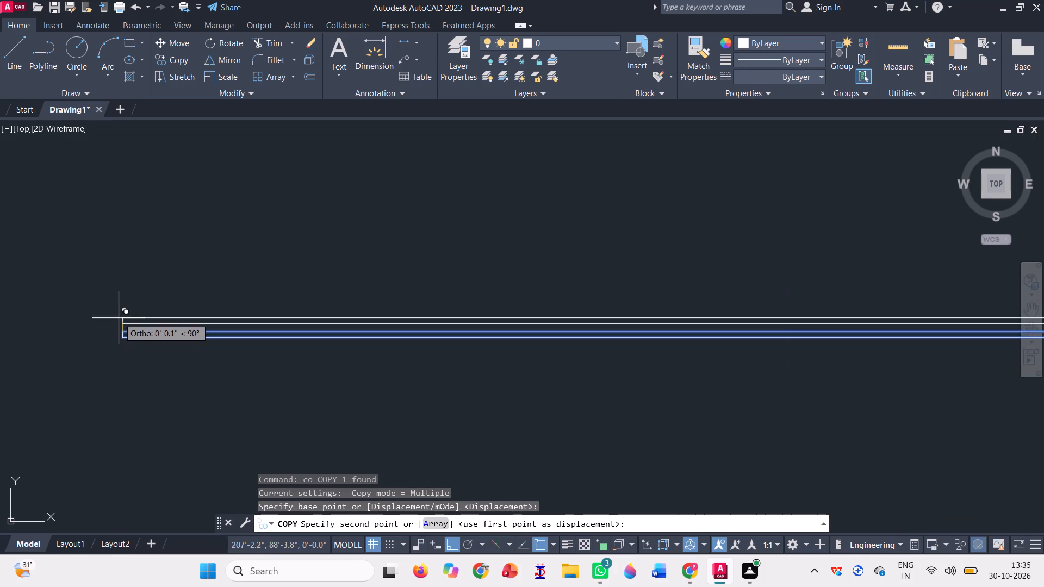
{"action": "scroll", "coordinate": [119, 318], "scroll_direction": "down", "scroll_amount": 10}
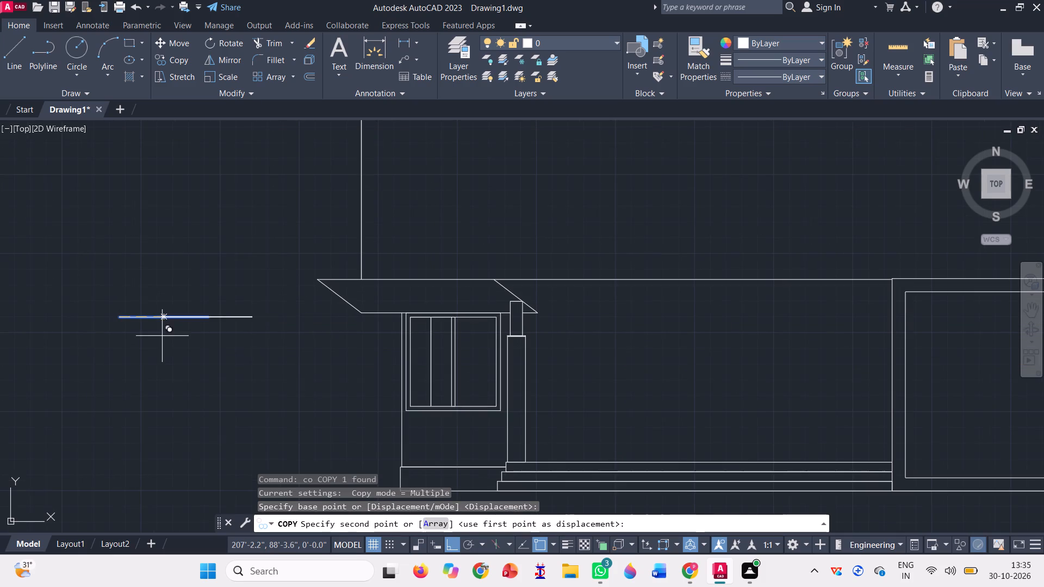
{"action": "scroll", "coordinate": [434, 338], "scroll_direction": "up", "scroll_amount": 4}
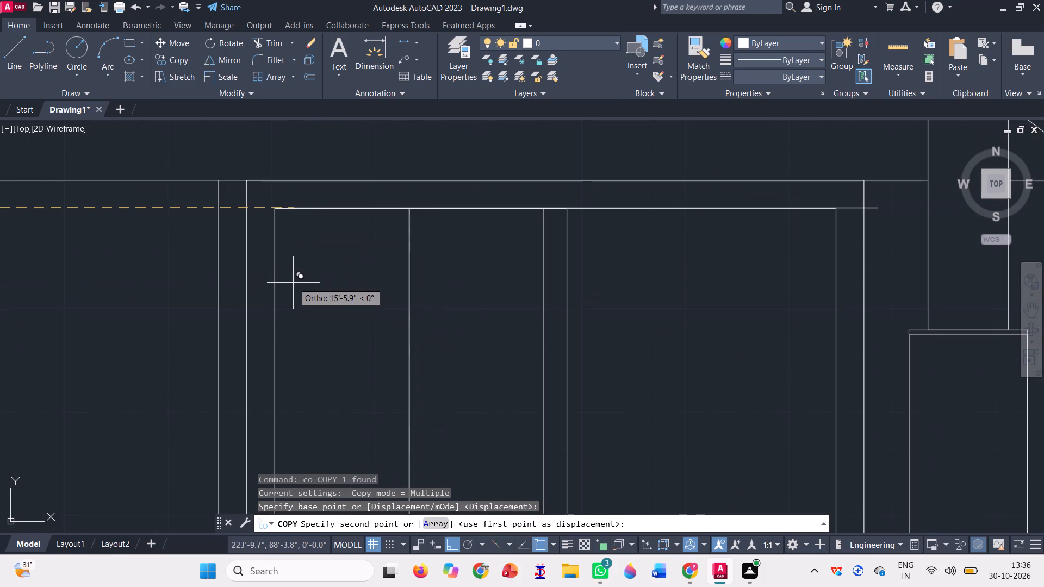
{"action": "key", "text": "F8"}
{"action": "scroll", "coordinate": [293, 282], "scroll_direction": "up", "scroll_amount": 2}
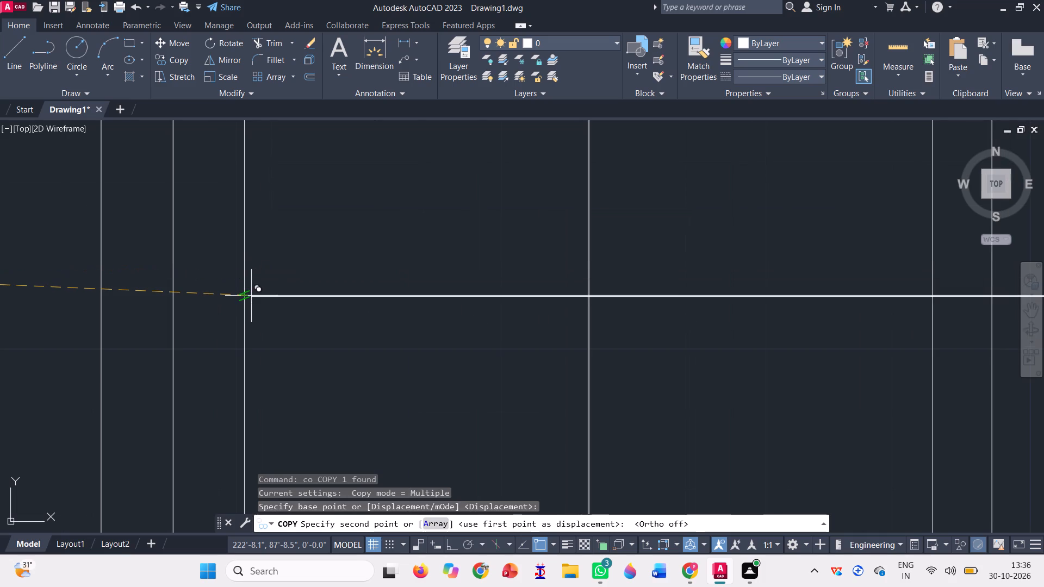
{"action": "scroll", "coordinate": [251, 296], "scroll_direction": "down", "scroll_amount": 1}
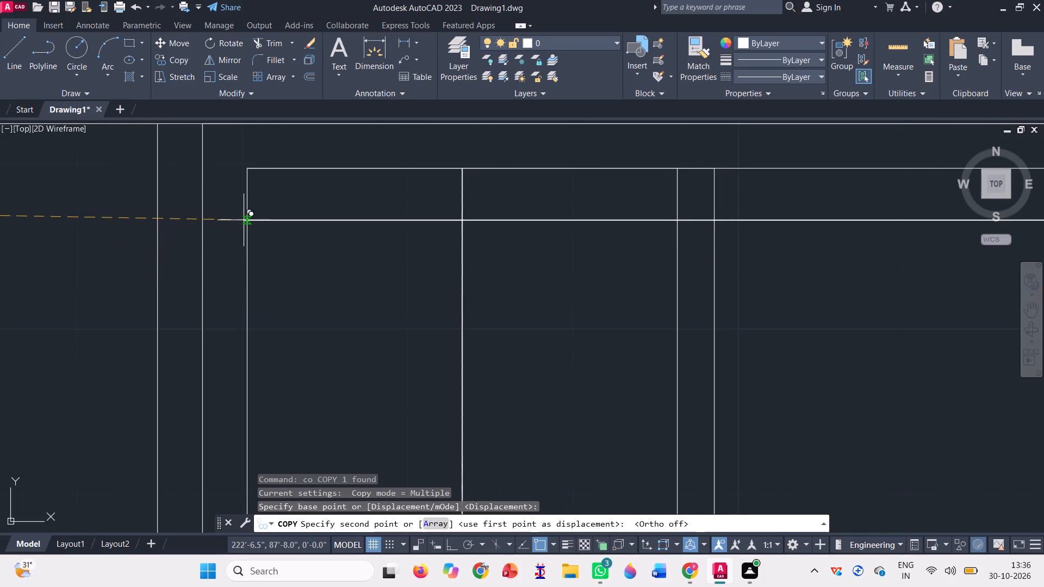
{"action": "scroll", "coordinate": [244, 220], "scroll_direction": "up", "scroll_amount": 1}
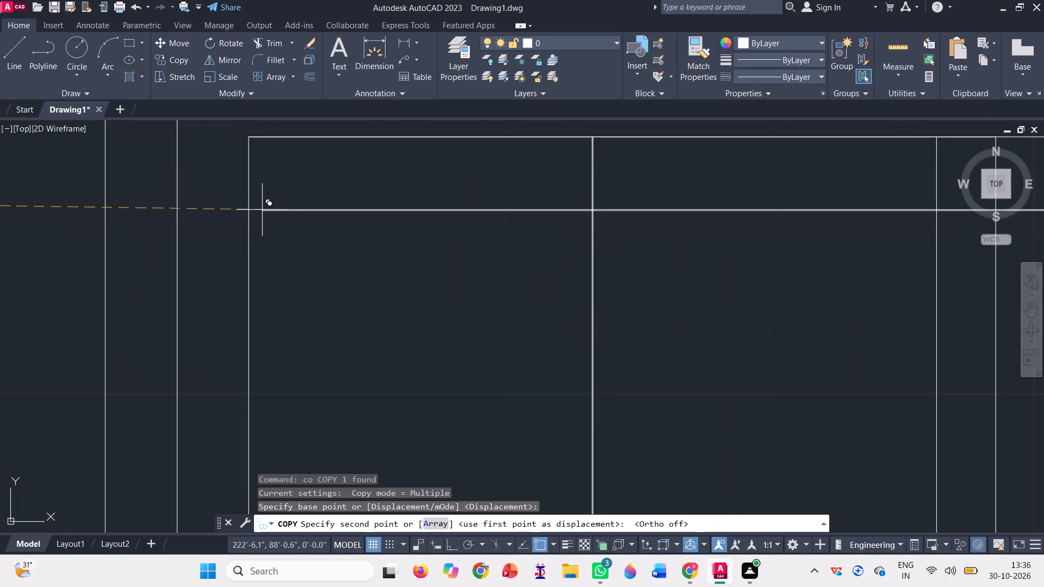
{"action": "left_click", "coordinate": [248, 213]}
{"action": "scroll", "coordinate": [380, 248], "scroll_direction": "down", "scroll_amount": 3}
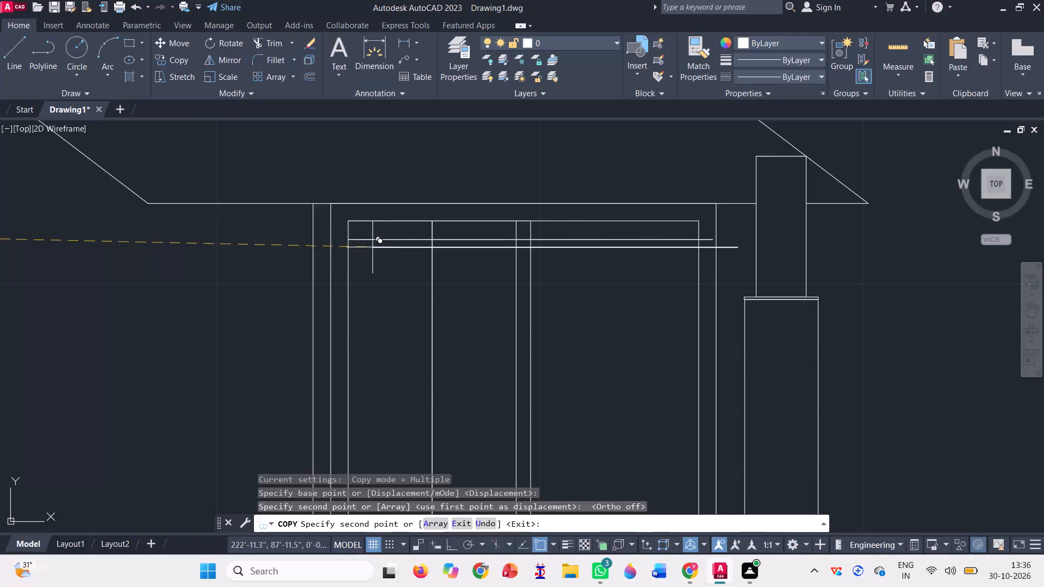
{"action": "scroll", "coordinate": [337, 248], "scroll_direction": "down", "scroll_amount": 2}
{"action": "key", "text": "Escape"}
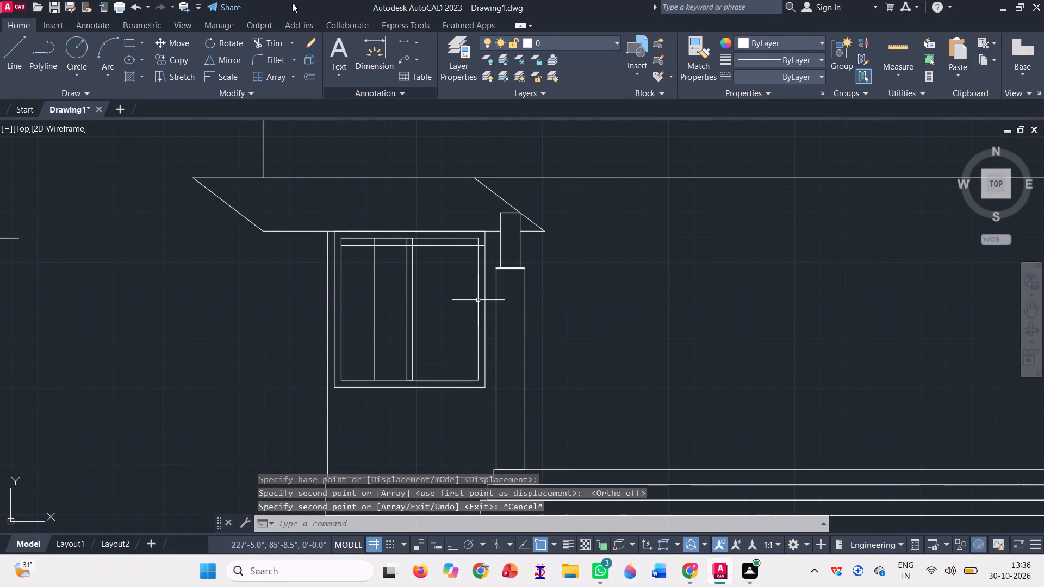
Draw a rectangle about 2'-2" long over the horizontal bar, from its upper-left corner to its lower edge's intersection with the mullion's left edge.
{"action": "left_click", "coordinate": [130, 47]}
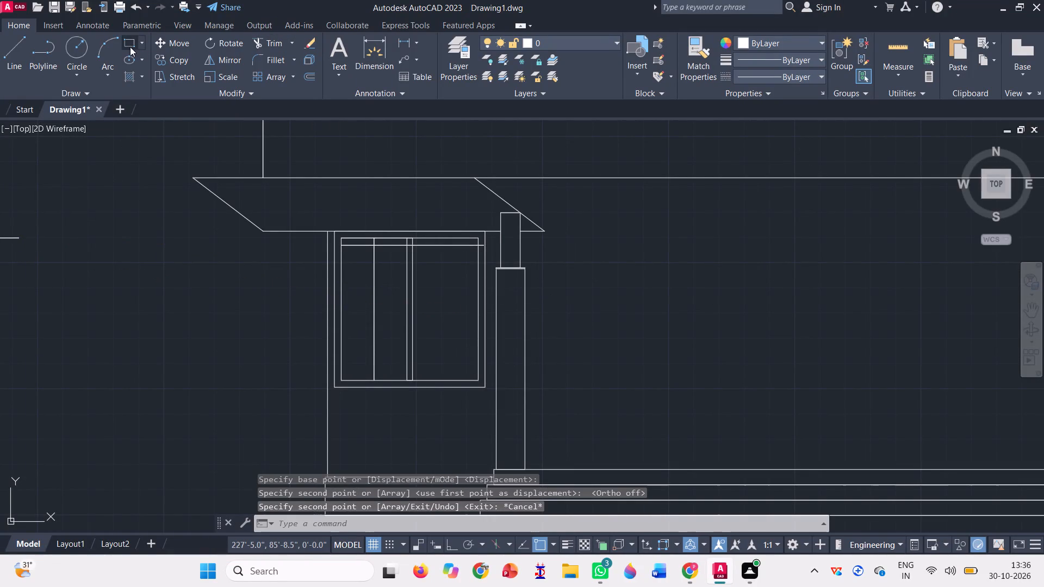
{"action": "scroll", "coordinate": [354, 246], "scroll_direction": "up", "scroll_amount": 4}
{"action": "scroll", "coordinate": [281, 227], "scroll_direction": "up", "scroll_amount": 2}
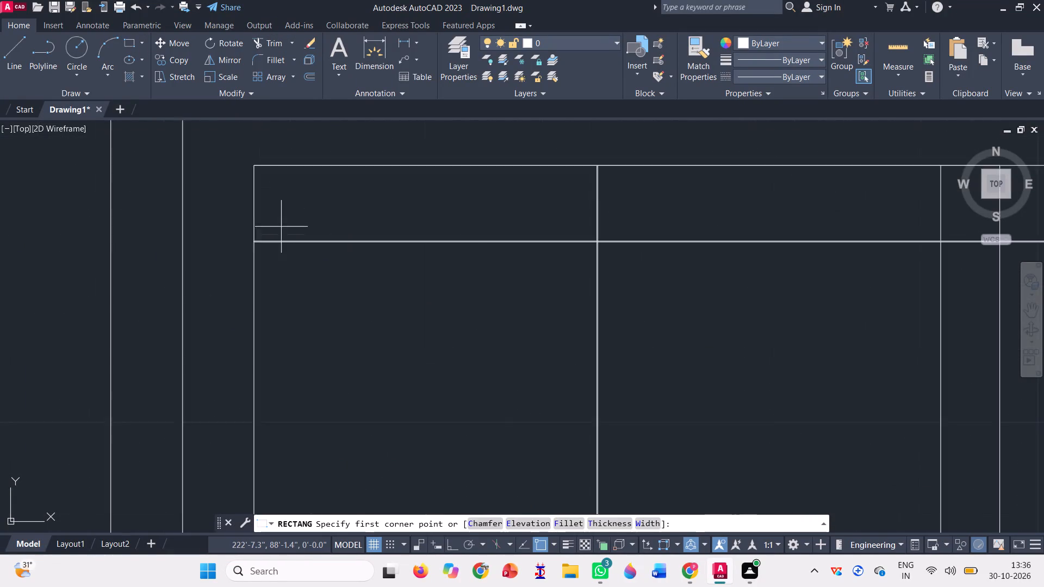
{"action": "scroll", "coordinate": [281, 227], "scroll_direction": "up", "scroll_amount": 2}
{"action": "scroll", "coordinate": [157, 284], "scroll_direction": "up", "scroll_amount": 4}
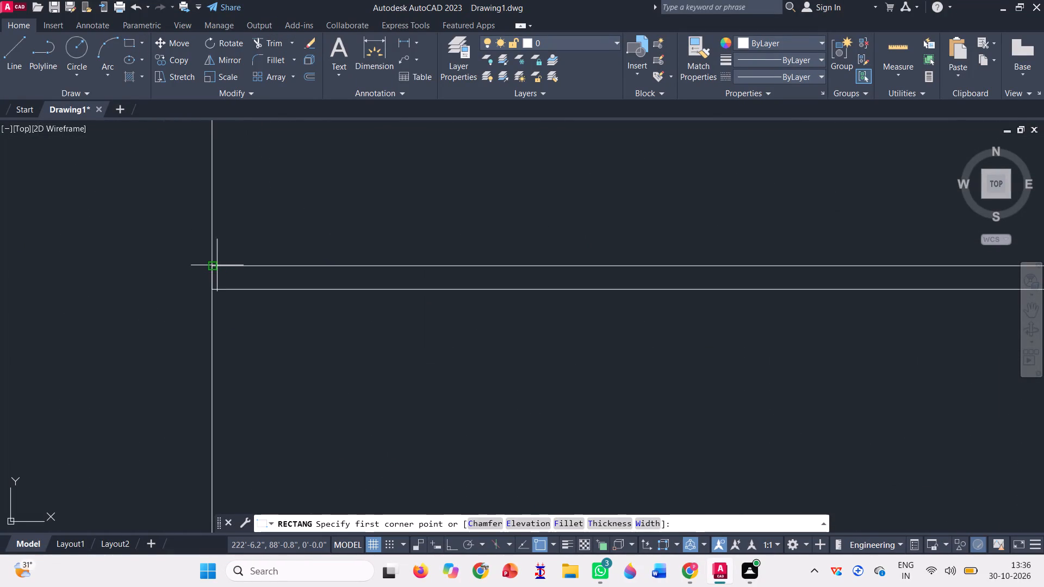
{"action": "left_click", "coordinate": [213, 265]}
{"action": "scroll", "coordinate": [47, 253], "scroll_direction": "down", "scroll_amount": 6}
{"action": "scroll", "coordinate": [110, 274], "scroll_direction": "down", "scroll_amount": 2}
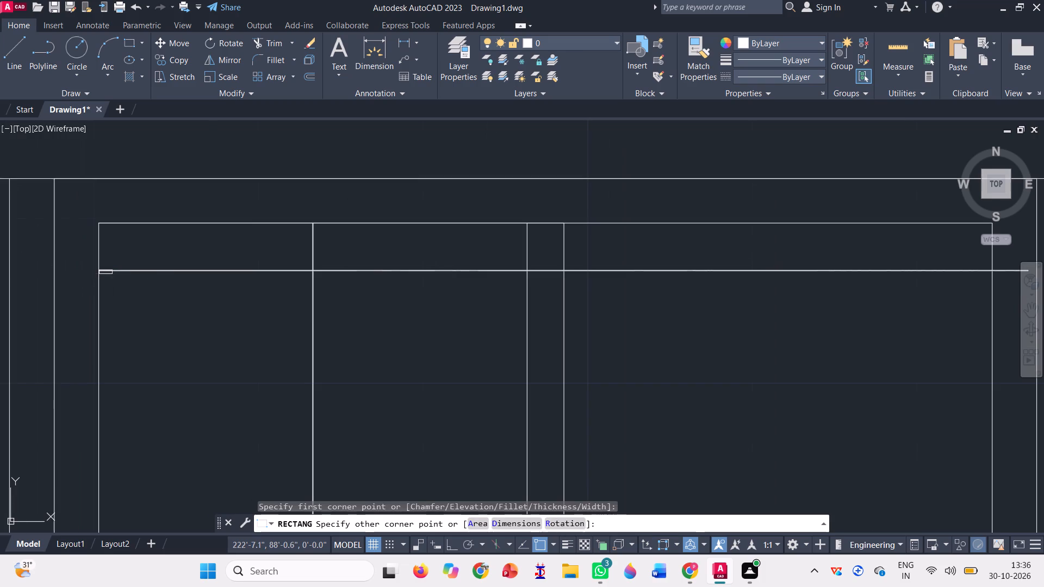
{"action": "scroll", "coordinate": [526, 269], "scroll_direction": "up", "scroll_amount": 7}
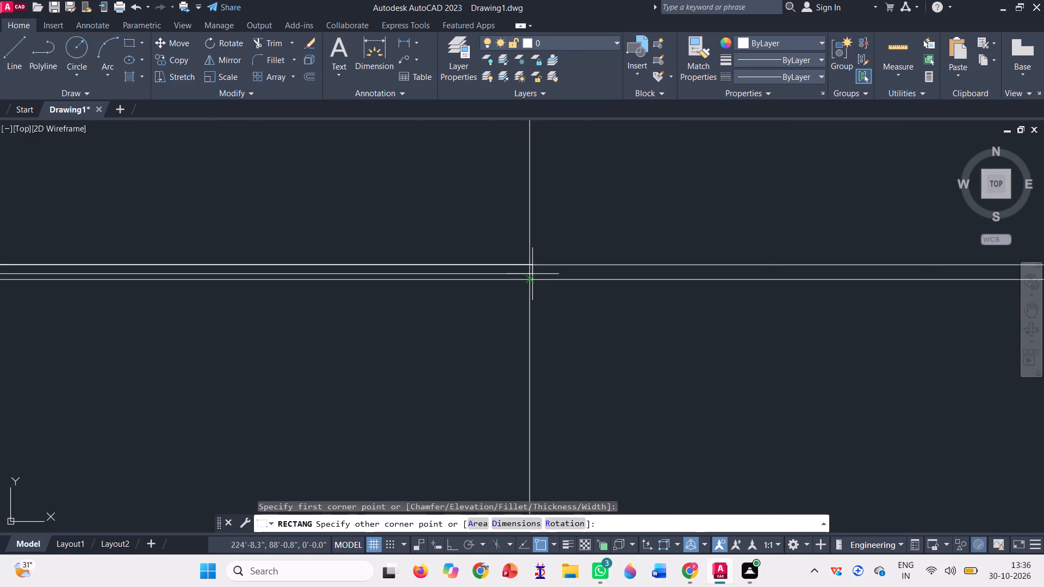
{"action": "left_click", "coordinate": [532, 280]}
{"action": "scroll", "coordinate": [315, 305], "scroll_direction": "down", "scroll_amount": 2}
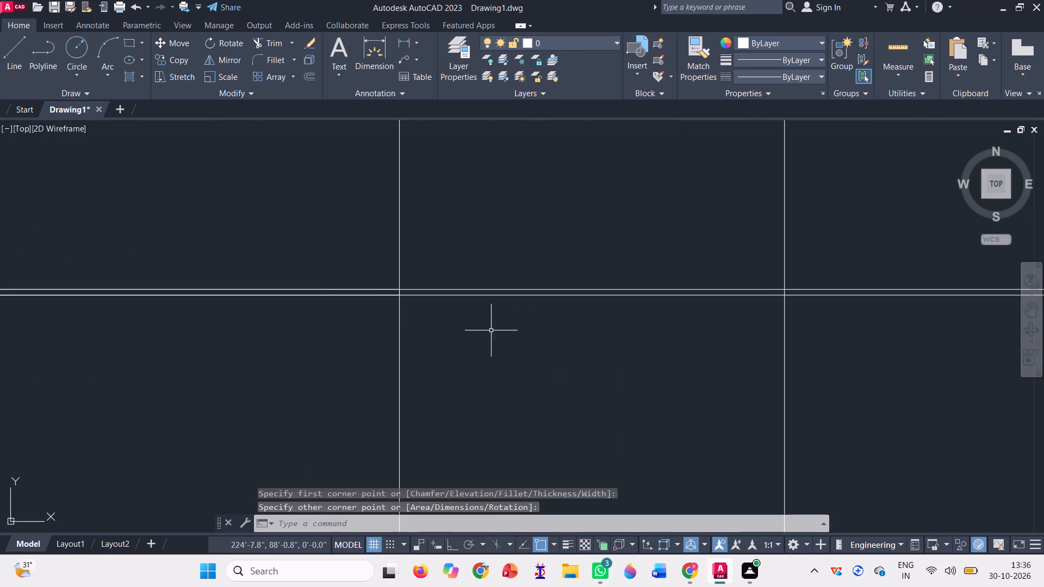
Delete the original long horizontal bar that runs past the mullion across the right pane.
{"action": "left_click", "coordinate": [586, 344]}
{"action": "left_click", "coordinate": [526, 268]}
{"action": "key", "text": "Delete"}
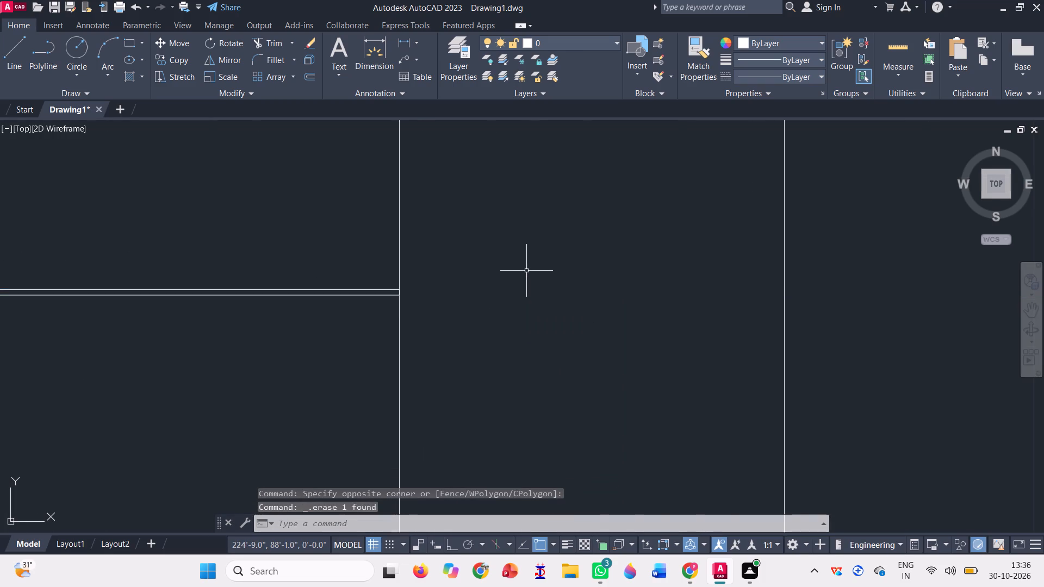
Copy the short horizontal bar downward, from the inner frame's upper-left corner to the bar's own lower-left corner.
{"action": "scroll", "coordinate": [535, 183], "scroll_direction": "down", "scroll_amount": 5}
{"action": "left_click", "coordinate": [234, 243]}
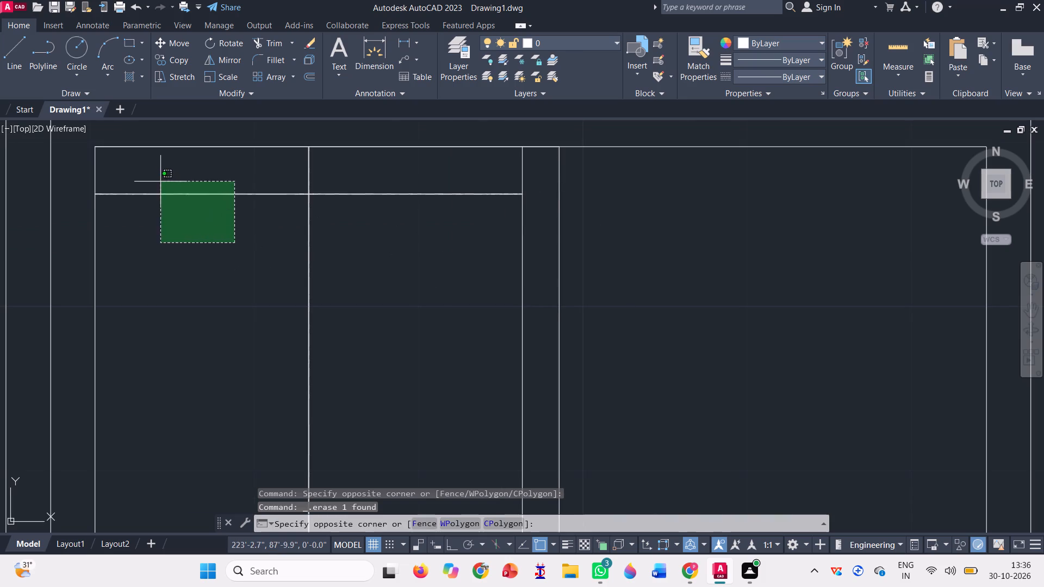
{"action": "left_click", "coordinate": [158, 179]}
{"action": "type", "text": "co"}
{"action": "key", "text": "space"}
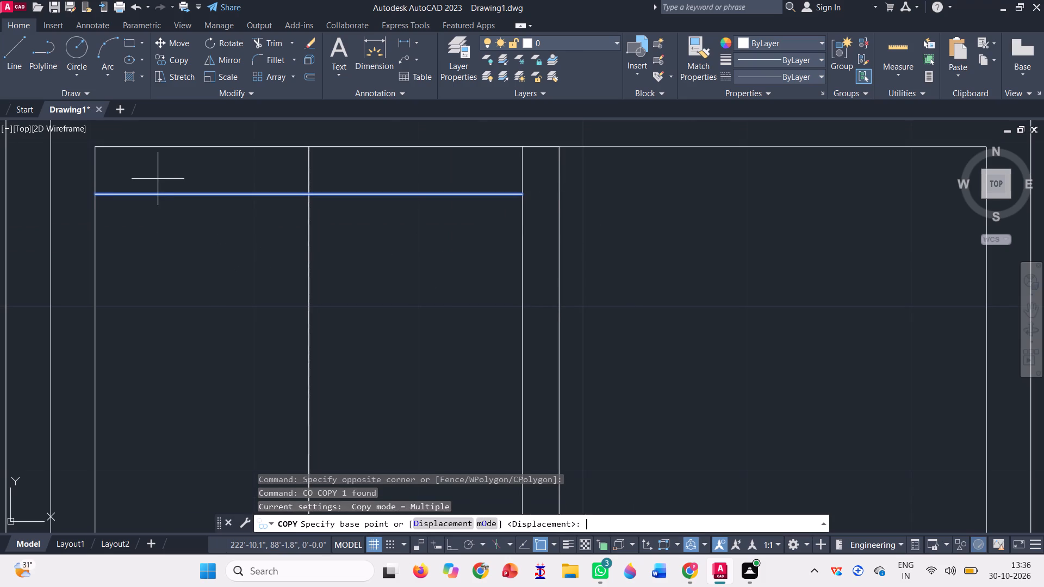
{"action": "left_click", "coordinate": [97, 143]}
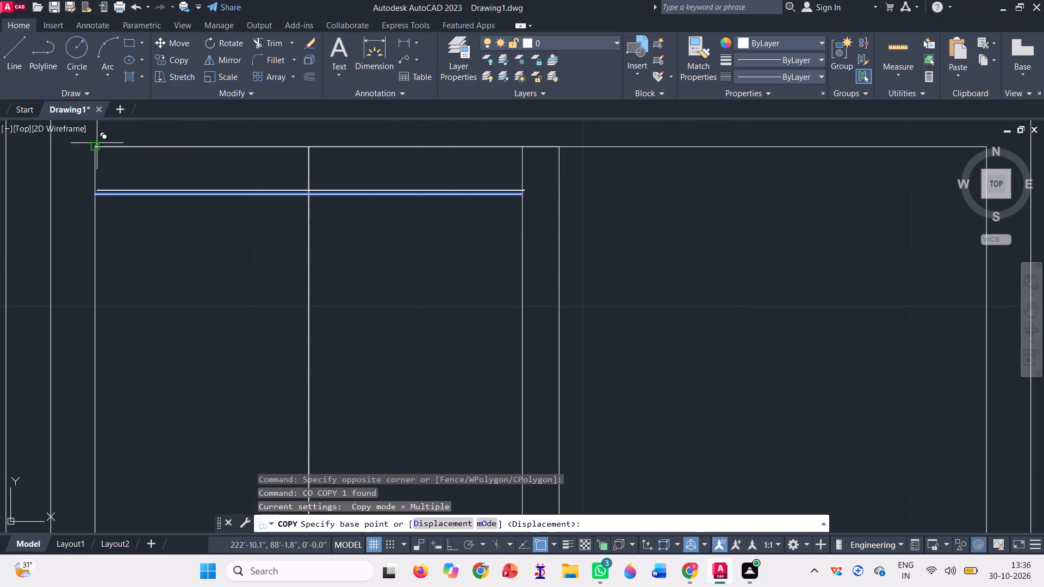
{"action": "scroll", "coordinate": [88, 186], "scroll_direction": "up", "scroll_amount": 3}
{"action": "scroll", "coordinate": [123, 243], "scroll_direction": "up", "scroll_amount": 4}
{"action": "scroll", "coordinate": [119, 201], "scroll_direction": "down", "scroll_amount": 3}
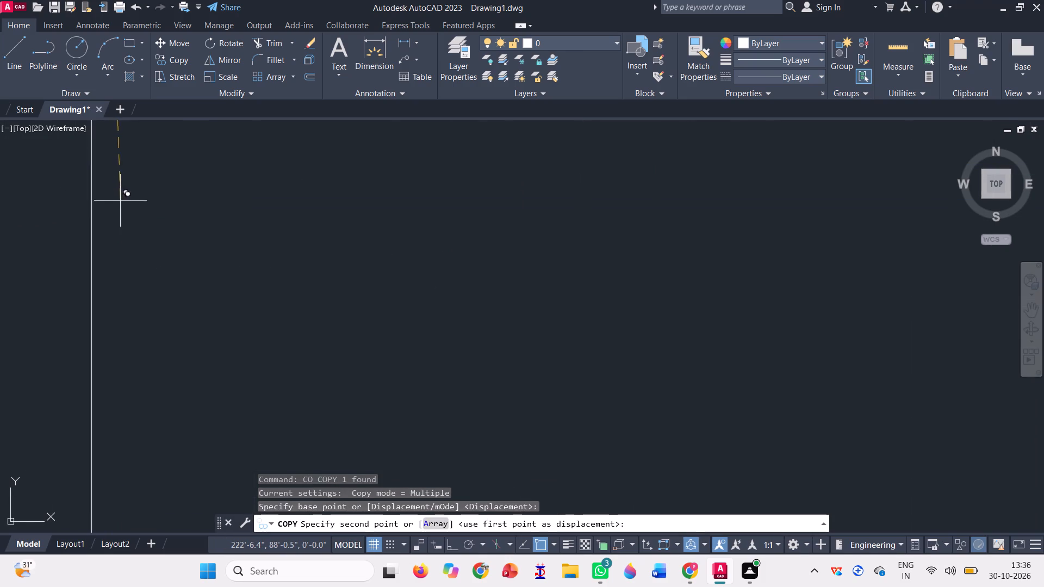
{"action": "scroll", "coordinate": [113, 168], "scroll_direction": "up", "scroll_amount": 3}
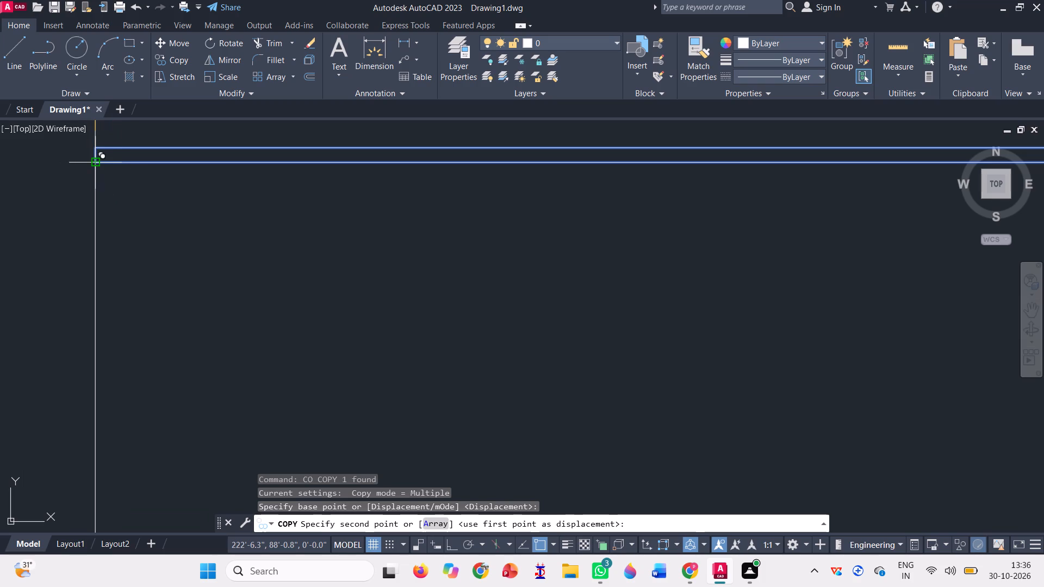
{"action": "left_click", "coordinate": [96, 163]}
Add three more copies of the bar down the left pane, each snapped to the previous lowest bar's lower-left corner.
{"action": "scroll", "coordinate": [174, 169], "scroll_direction": "down", "scroll_amount": 5}
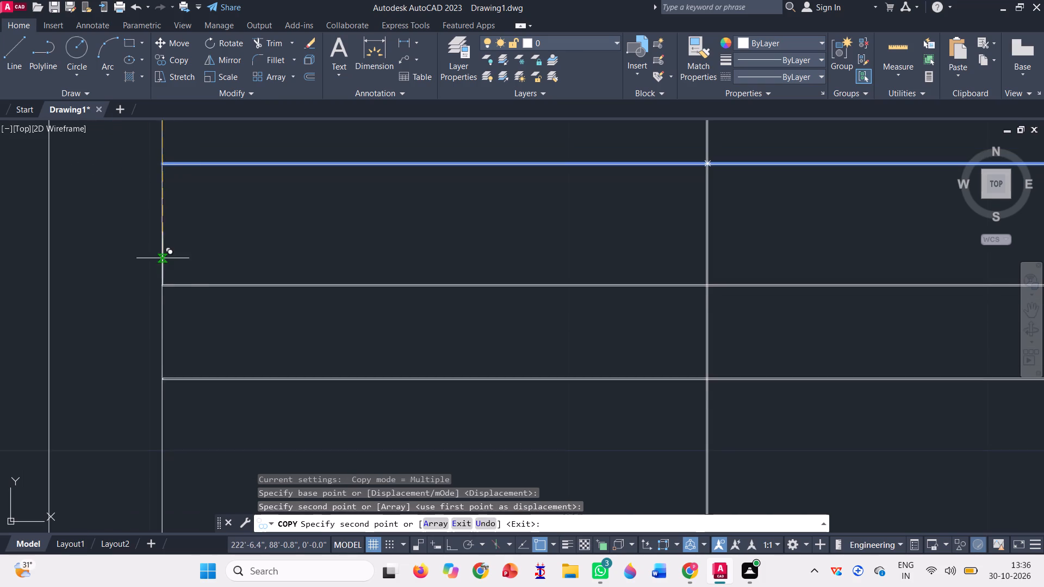
{"action": "scroll", "coordinate": [168, 299], "scroll_direction": "up", "scroll_amount": 4}
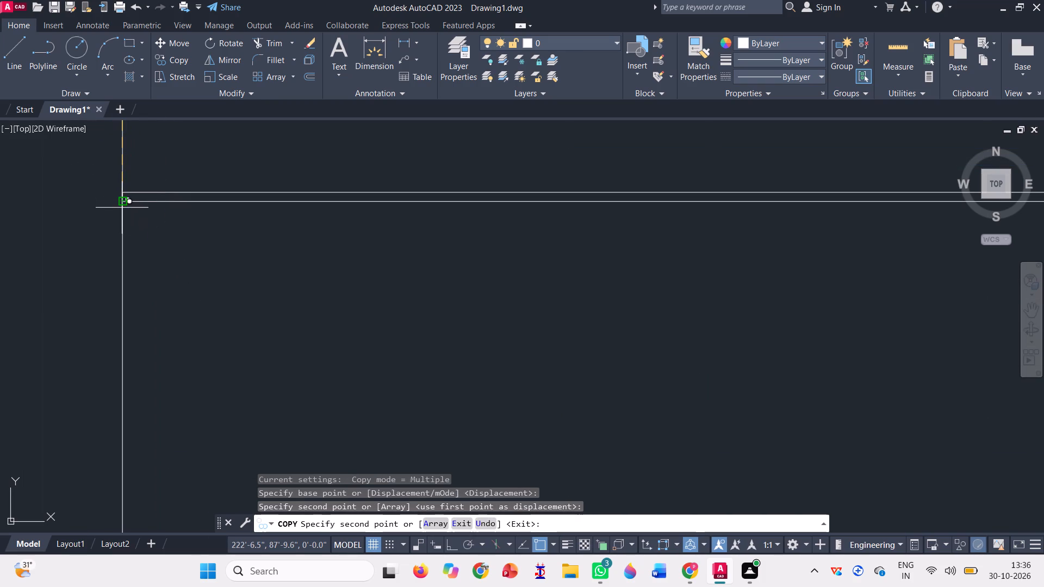
{"action": "left_click", "coordinate": [123, 202]}
{"action": "scroll", "coordinate": [169, 161], "scroll_direction": "down", "scroll_amount": 4}
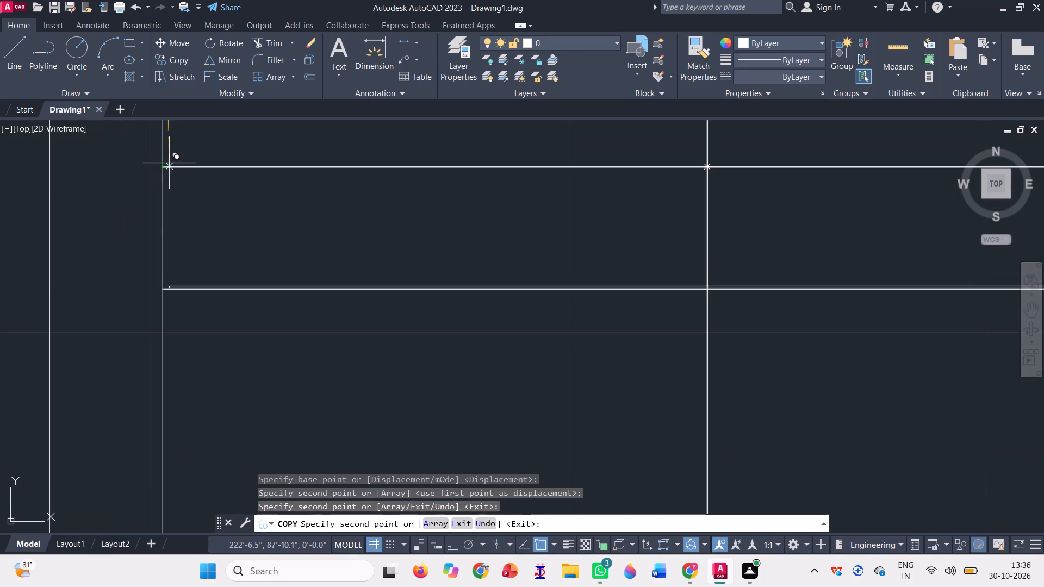
{"action": "scroll", "coordinate": [156, 278], "scroll_direction": "up", "scroll_amount": 3}
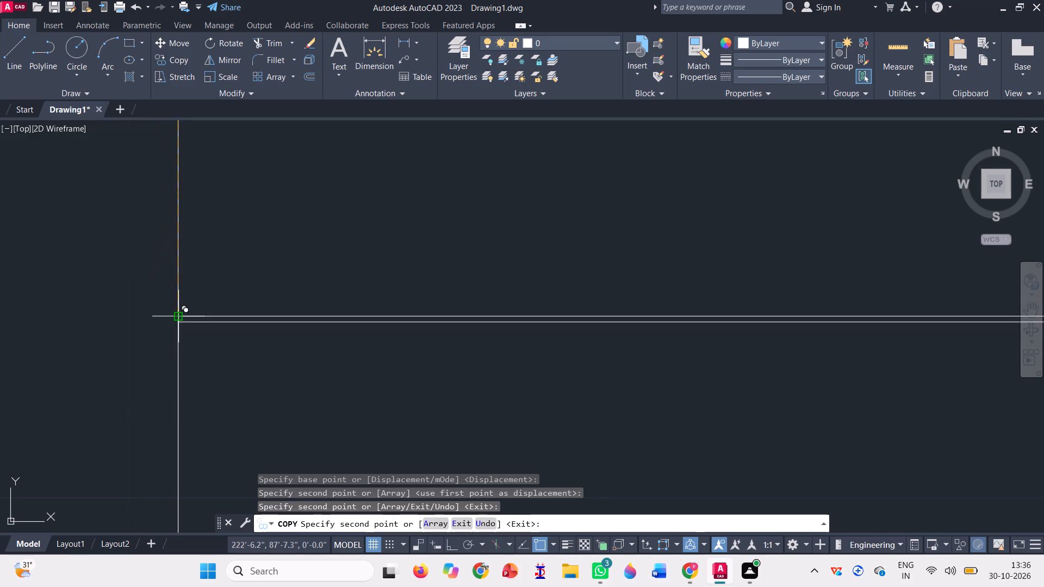
{"action": "left_click", "coordinate": [178, 323]}
{"action": "scroll", "coordinate": [188, 372], "scroll_direction": "down", "scroll_amount": 3}
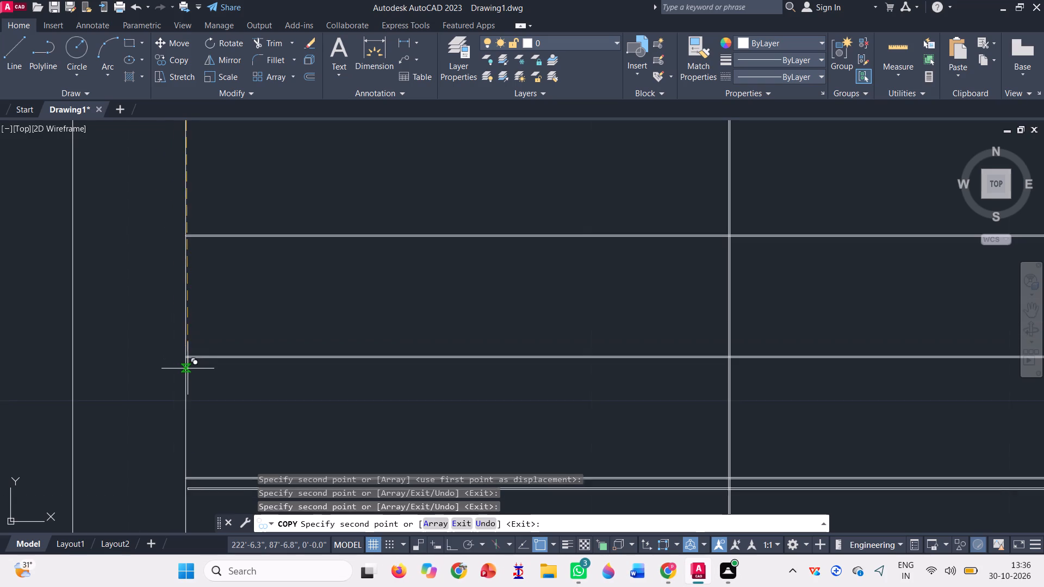
{"action": "scroll", "coordinate": [189, 214], "scroll_direction": "up", "scroll_amount": 3}
{"action": "scroll", "coordinate": [184, 274], "scroll_direction": "down", "scroll_amount": 4}
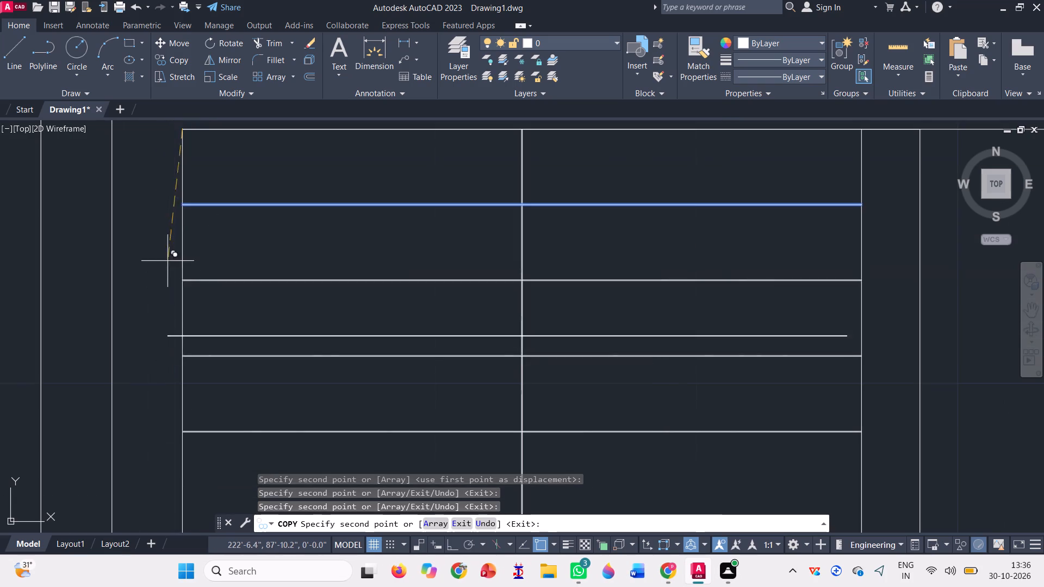
{"action": "scroll", "coordinate": [167, 254], "scroll_direction": "down", "scroll_amount": 3}
{"action": "scroll", "coordinate": [182, 315], "scroll_direction": "up", "scroll_amount": 3}
{"action": "scroll", "coordinate": [133, 233], "scroll_direction": "up", "scroll_amount": 5}
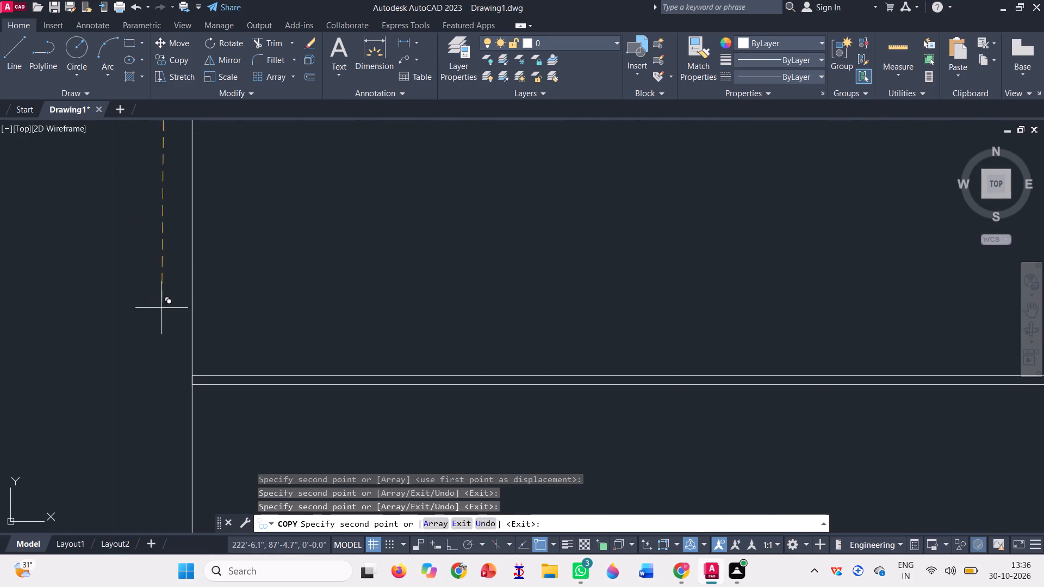
{"action": "left_click", "coordinate": [195, 385]}
Place two more bar copies using the lowest bar's upper-left corner and its lower-left corner as destination points.
{"action": "scroll", "coordinate": [159, 262], "scroll_direction": "down", "scroll_amount": 4}
{"action": "scroll", "coordinate": [205, 248], "scroll_direction": "down", "scroll_amount": 3}
{"action": "scroll", "coordinate": [210, 327], "scroll_direction": "up", "scroll_amount": 2}
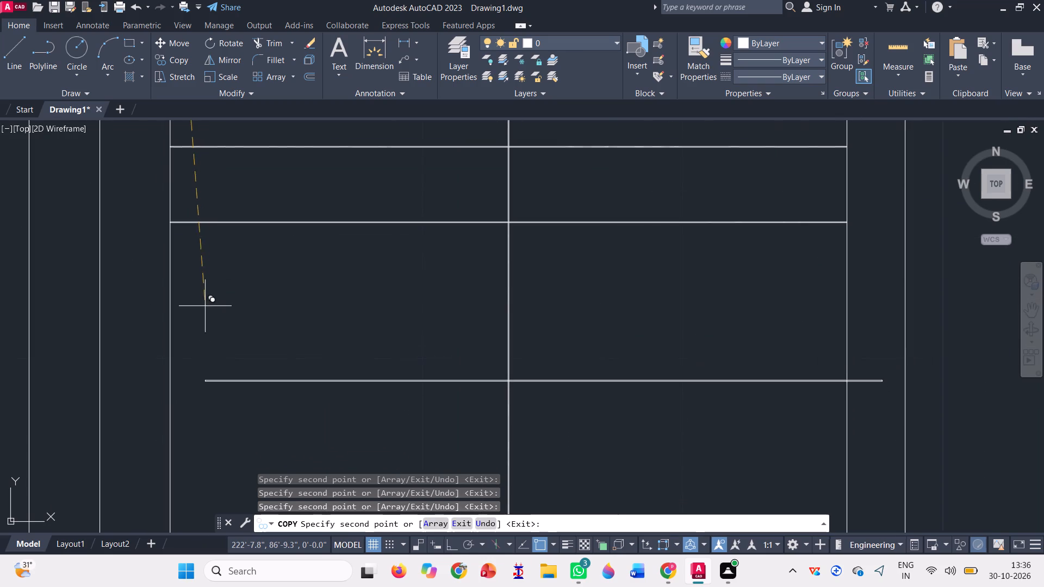
{"action": "scroll", "coordinate": [149, 227], "scroll_direction": "up", "scroll_amount": 3}
{"action": "left_click", "coordinate": [226, 208]}
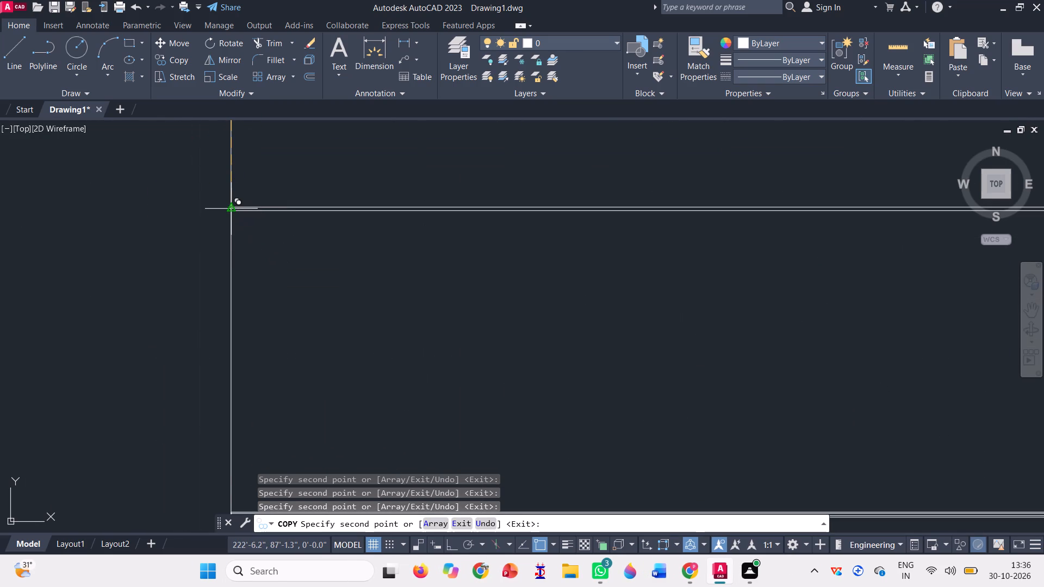
{"action": "scroll", "coordinate": [228, 210], "scroll_direction": "up", "scroll_amount": 4}
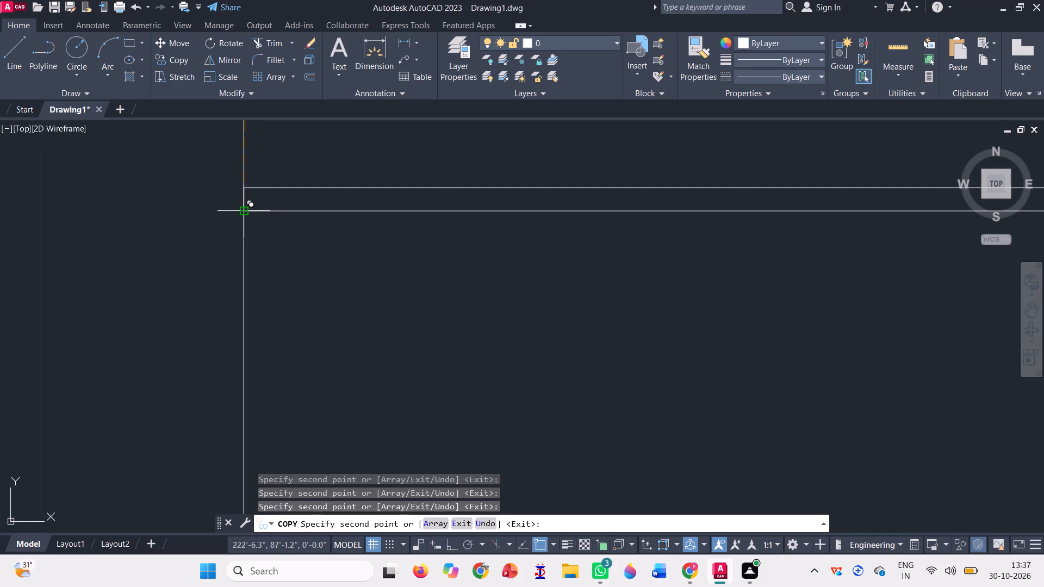
{"action": "left_click", "coordinate": [246, 210]}
Continue down the left pane with three more bar copies, each snapped to the lowest bar's lower-left corner.
{"action": "scroll", "coordinate": [233, 215], "scroll_direction": "down", "scroll_amount": 7}
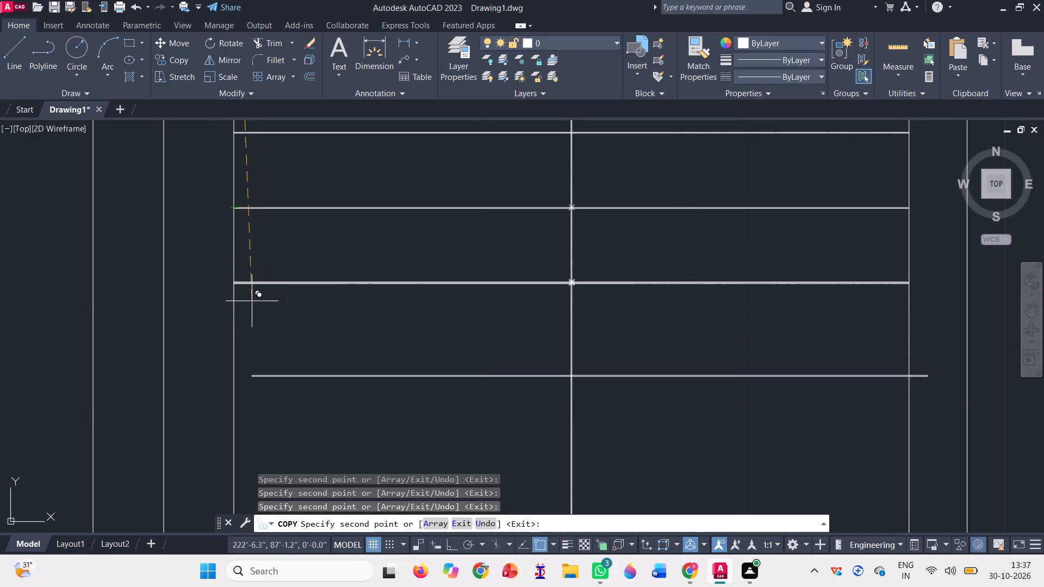
{"action": "scroll", "coordinate": [239, 322], "scroll_direction": "down", "scroll_amount": 3}
{"action": "scroll", "coordinate": [279, 357], "scroll_direction": "down", "scroll_amount": 1}
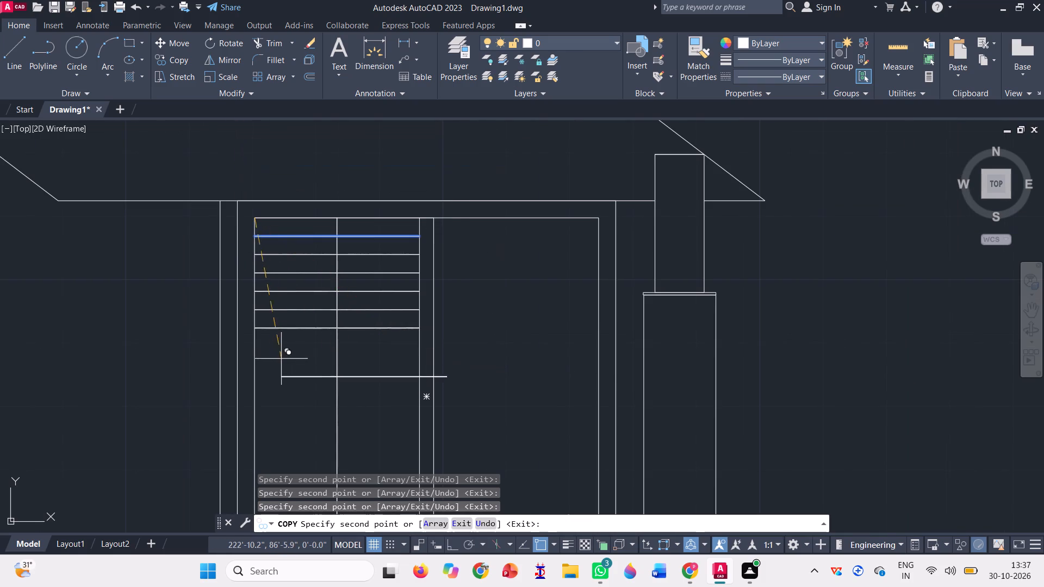
{"action": "scroll", "coordinate": [238, 334], "scroll_direction": "up", "scroll_amount": 3}
{"action": "scroll", "coordinate": [348, 310], "scroll_direction": "up", "scroll_amount": 4}
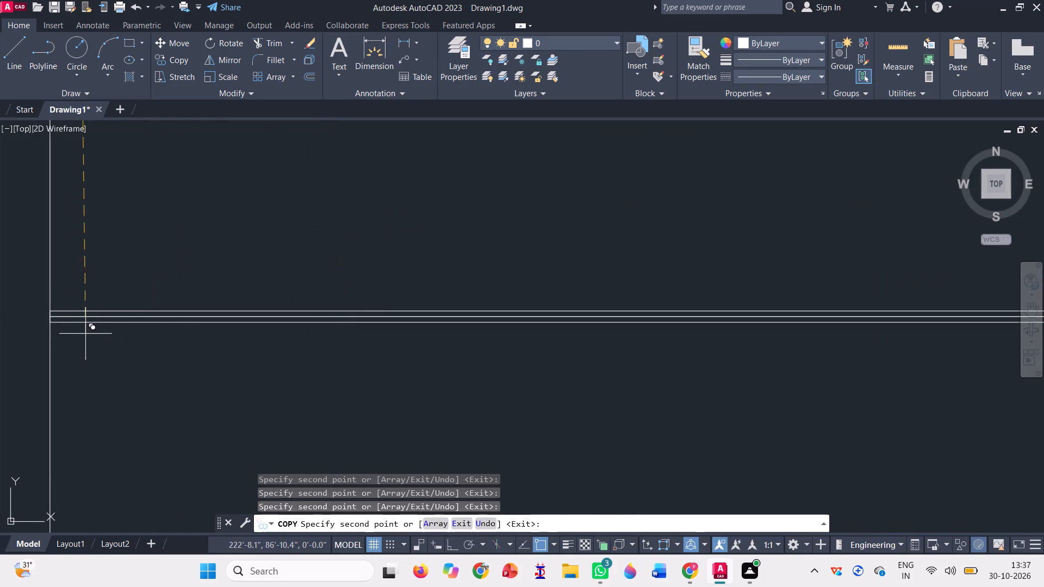
{"action": "scroll", "coordinate": [52, 332], "scroll_direction": "up", "scroll_amount": 2}
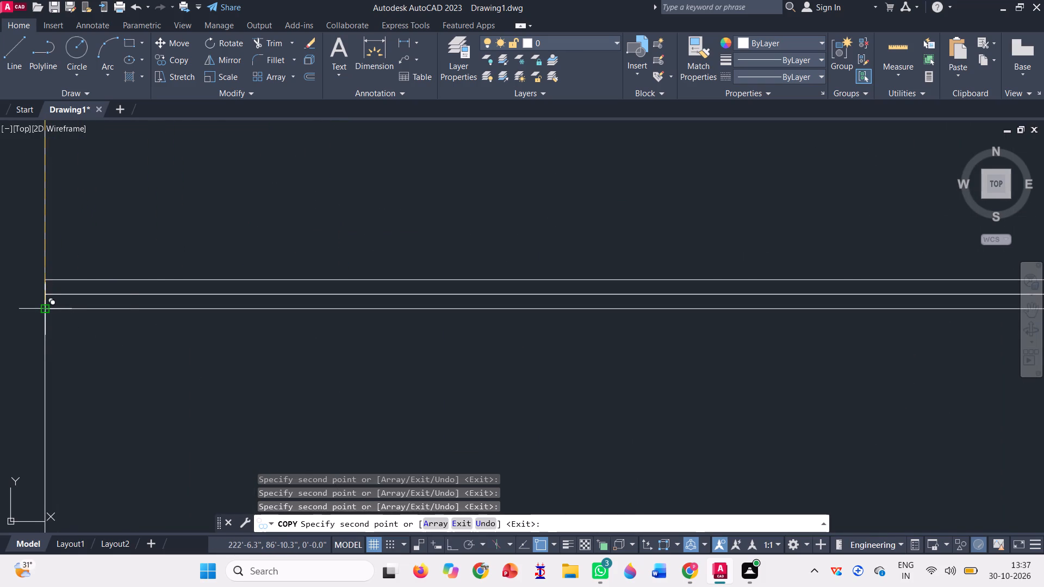
{"action": "left_click", "coordinate": [46, 311]}
{"action": "scroll", "coordinate": [140, 255], "scroll_direction": "down", "scroll_amount": 7}
{"action": "scroll", "coordinate": [134, 296], "scroll_direction": "up", "scroll_amount": 3}
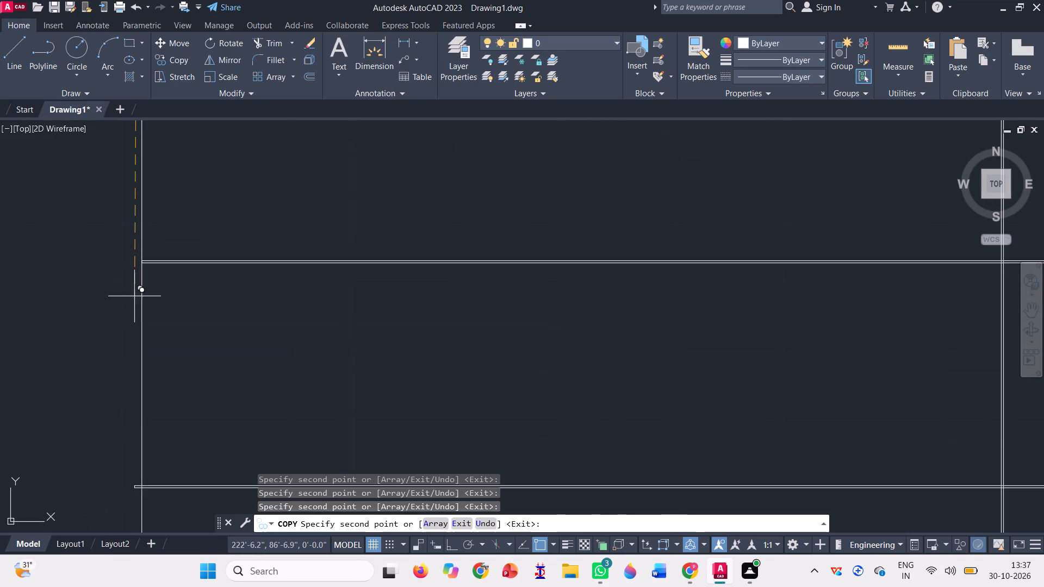
{"action": "scroll", "coordinate": [146, 273], "scroll_direction": "up", "scroll_amount": 4}
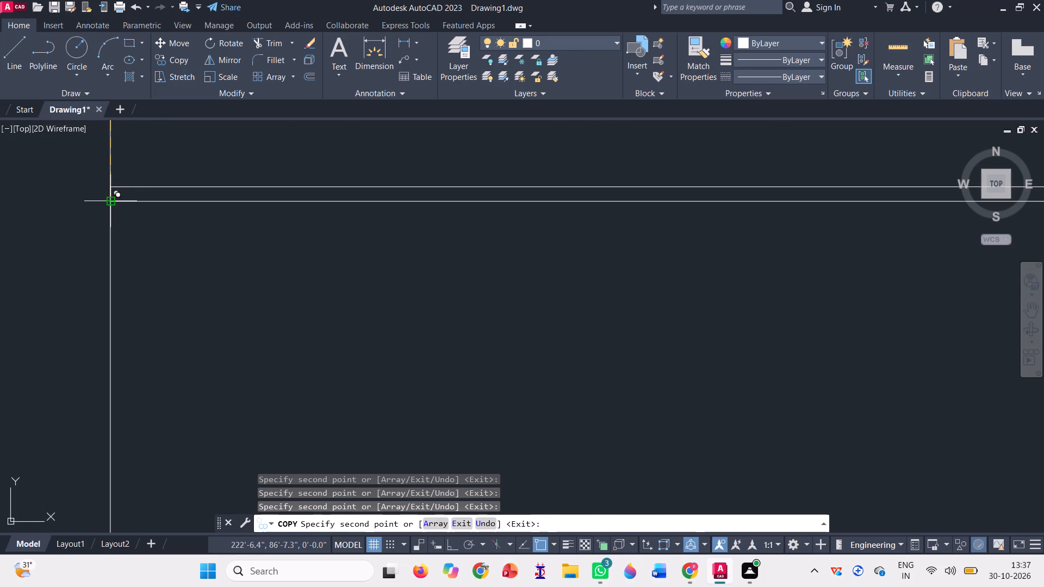
{"action": "left_click", "coordinate": [107, 202]}
{"action": "scroll", "coordinate": [109, 208], "scroll_direction": "down", "scroll_amount": 8}
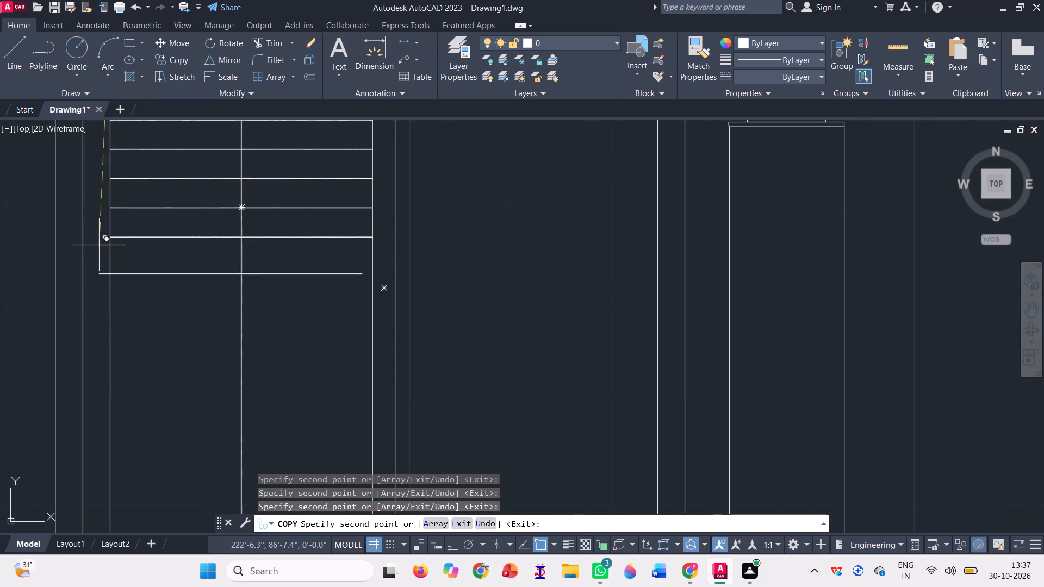
{"action": "scroll", "coordinate": [99, 245], "scroll_direction": "up", "scroll_amount": 4}
{"action": "scroll", "coordinate": [164, 195], "scroll_direction": "up", "scroll_amount": 3}
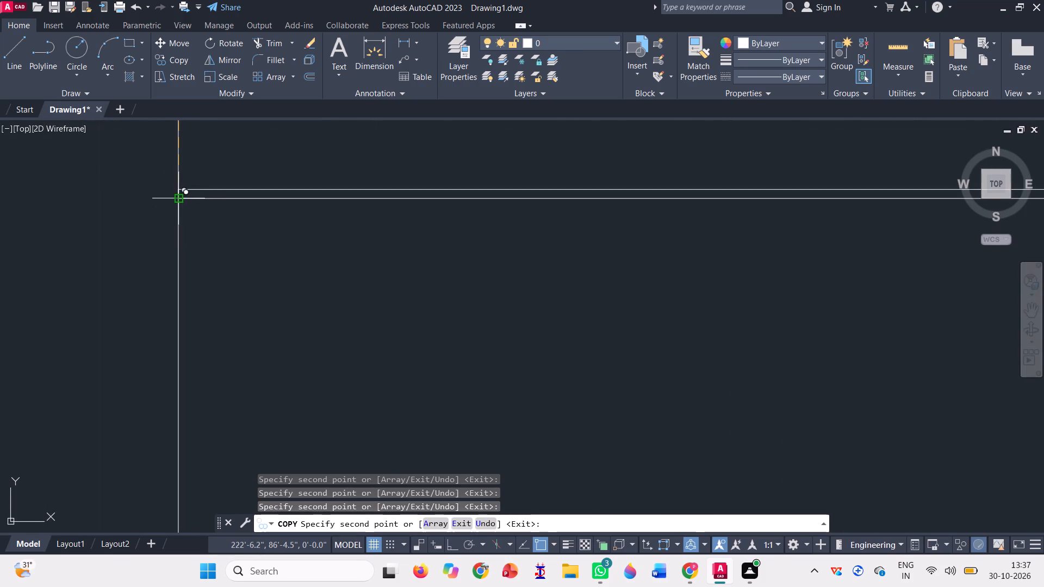
{"action": "left_click", "coordinate": [179, 199]}
Add three more bar copies down the left pane, each snapped to the previous lowest bar's lower-left corner.
{"action": "scroll", "coordinate": [152, 202], "scroll_direction": "down", "scroll_amount": 6}
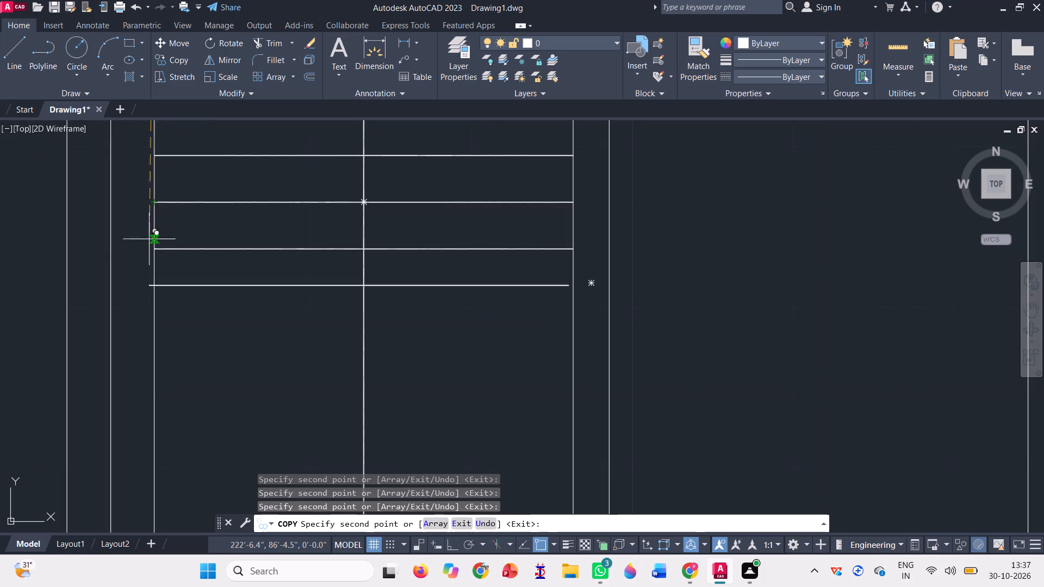
{"action": "scroll", "coordinate": [147, 255], "scroll_direction": "up", "scroll_amount": 4}
{"action": "scroll", "coordinate": [180, 217], "scroll_direction": "up", "scroll_amount": 3}
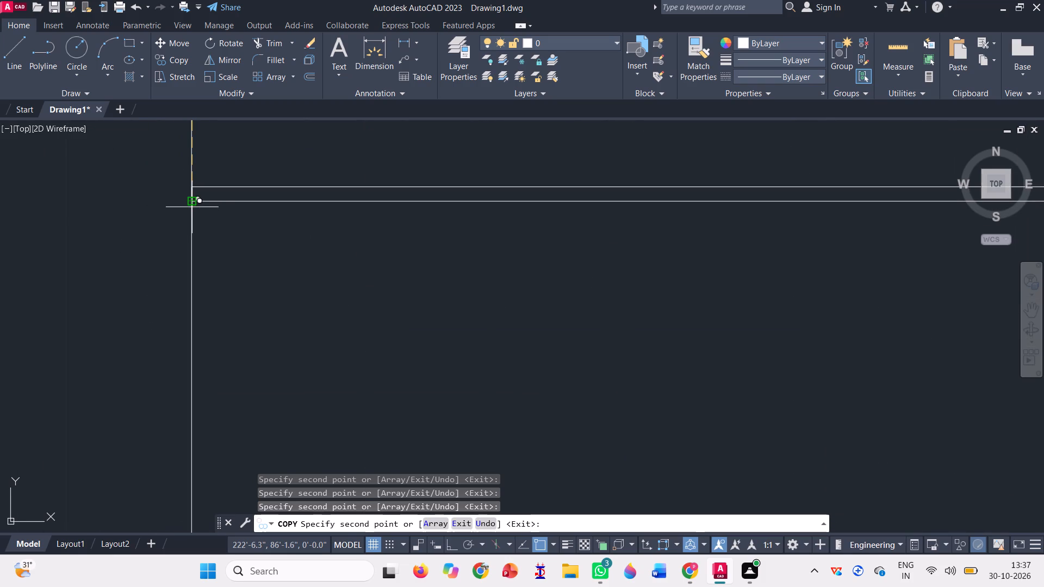
{"action": "left_click", "coordinate": [194, 203]}
{"action": "scroll", "coordinate": [165, 206], "scroll_direction": "down", "scroll_amount": 5}
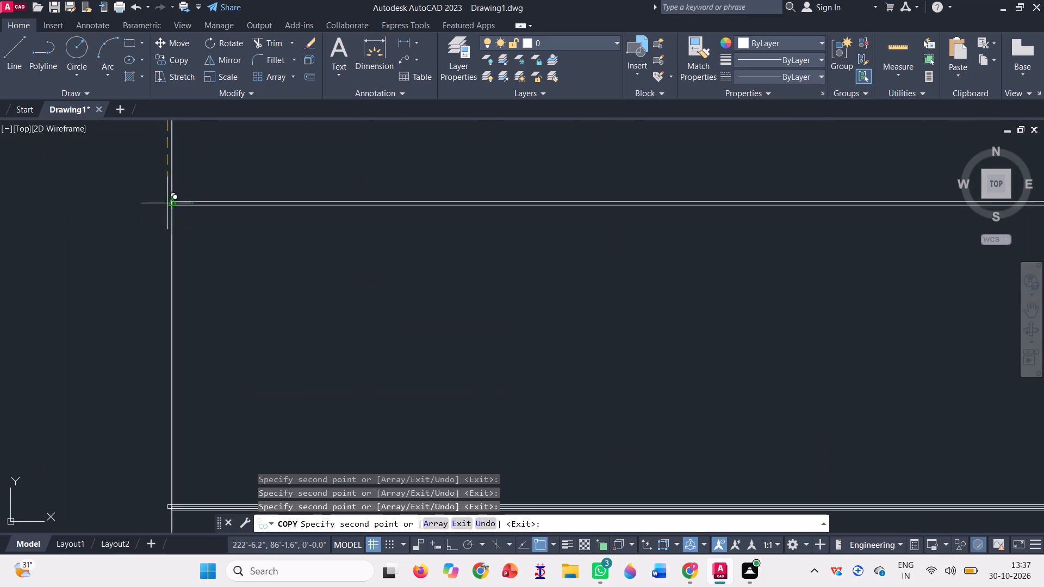
{"action": "scroll", "coordinate": [167, 203], "scroll_direction": "down", "scroll_amount": 3}
{"action": "scroll", "coordinate": [175, 245], "scroll_direction": "up", "scroll_amount": 4}
{"action": "scroll", "coordinate": [143, 277], "scroll_direction": "up", "scroll_amount": 4}
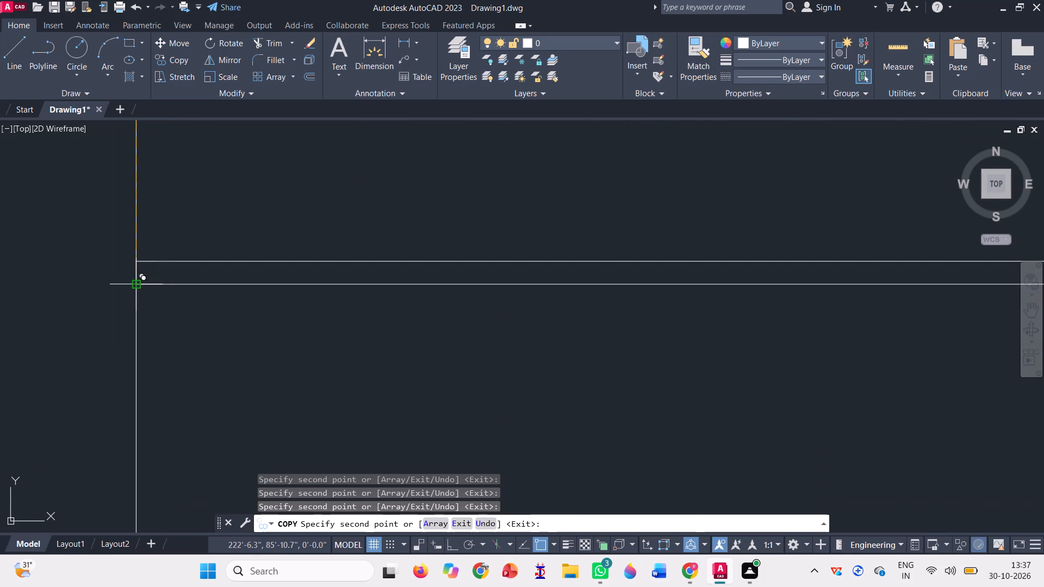
{"action": "left_click", "coordinate": [136, 281]}
{"action": "scroll", "coordinate": [176, 192], "scroll_direction": "down", "scroll_amount": 7}
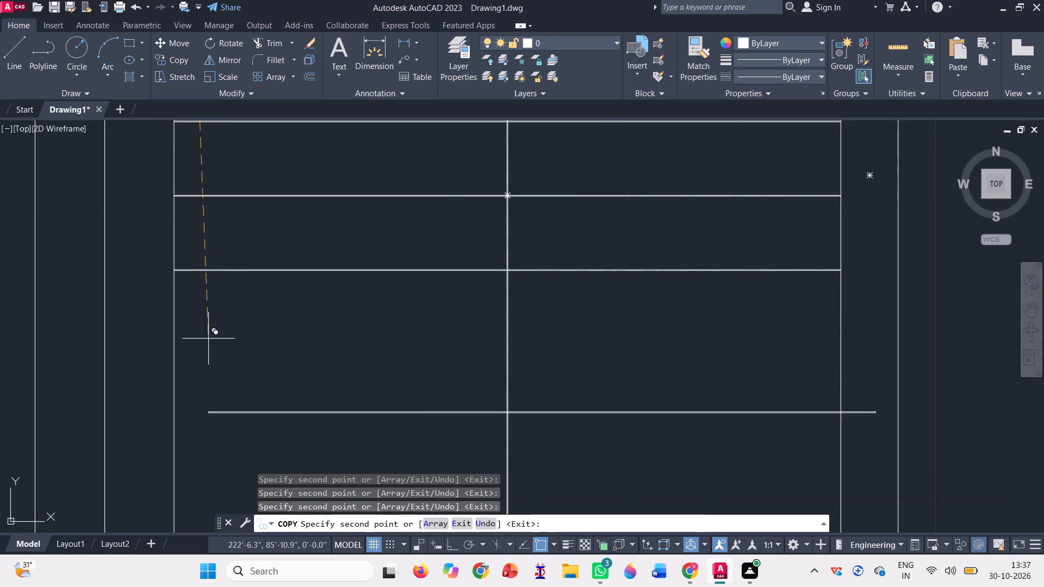
{"action": "scroll", "coordinate": [175, 264], "scroll_direction": "up", "scroll_amount": 4}
{"action": "scroll", "coordinate": [154, 328], "scroll_direction": "up", "scroll_amount": 3}
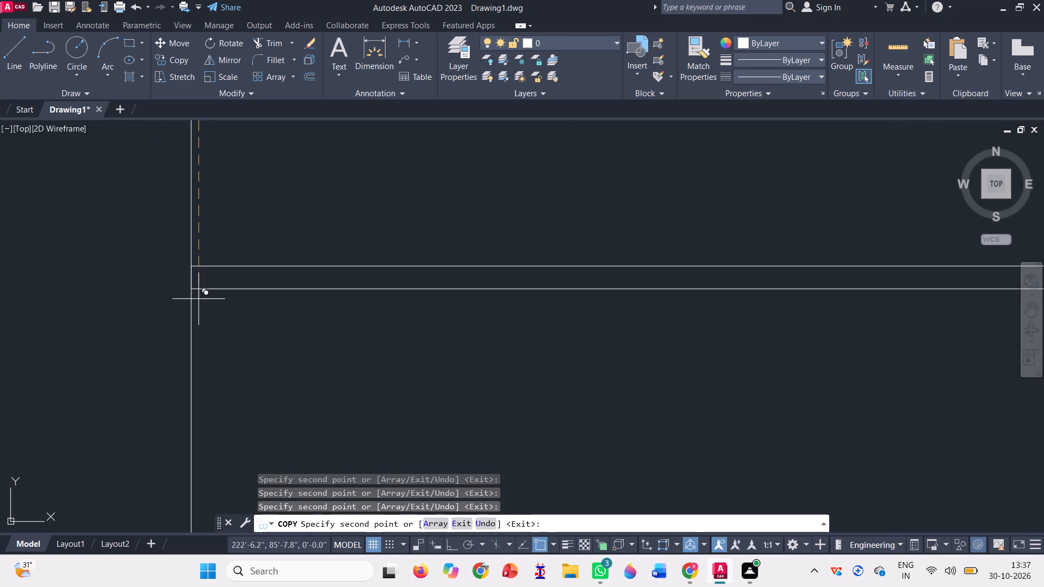
{"action": "left_click", "coordinate": [191, 287]}
Place two further bar copies below, using the lowest bar's lower-left corner as each destination point.
{"action": "scroll", "coordinate": [176, 245], "scroll_direction": "down", "scroll_amount": 8}
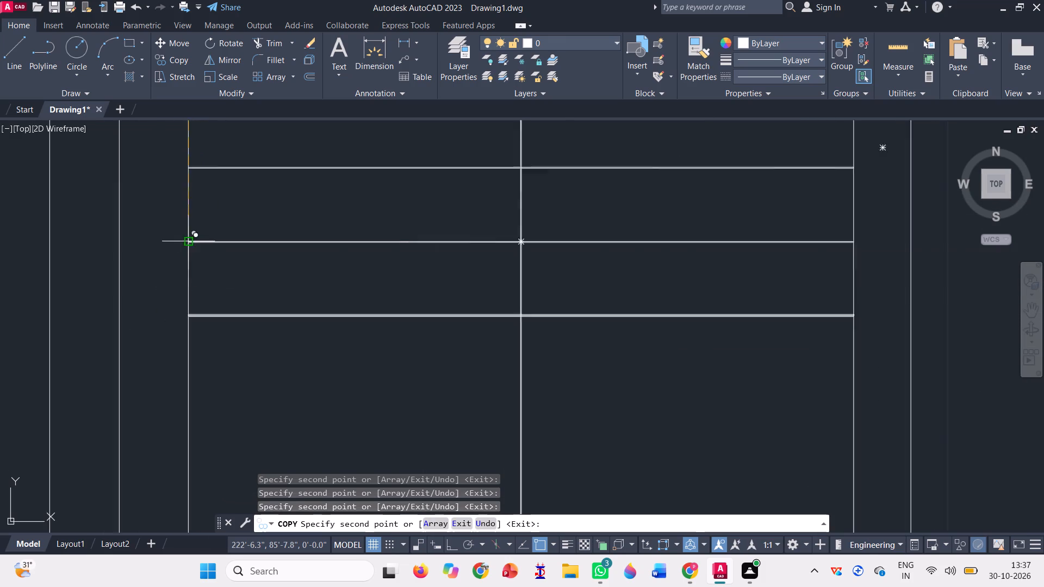
{"action": "scroll", "coordinate": [200, 293], "scroll_direction": "up", "scroll_amount": 4}
{"action": "scroll", "coordinate": [117, 247], "scroll_direction": "up", "scroll_amount": 4}
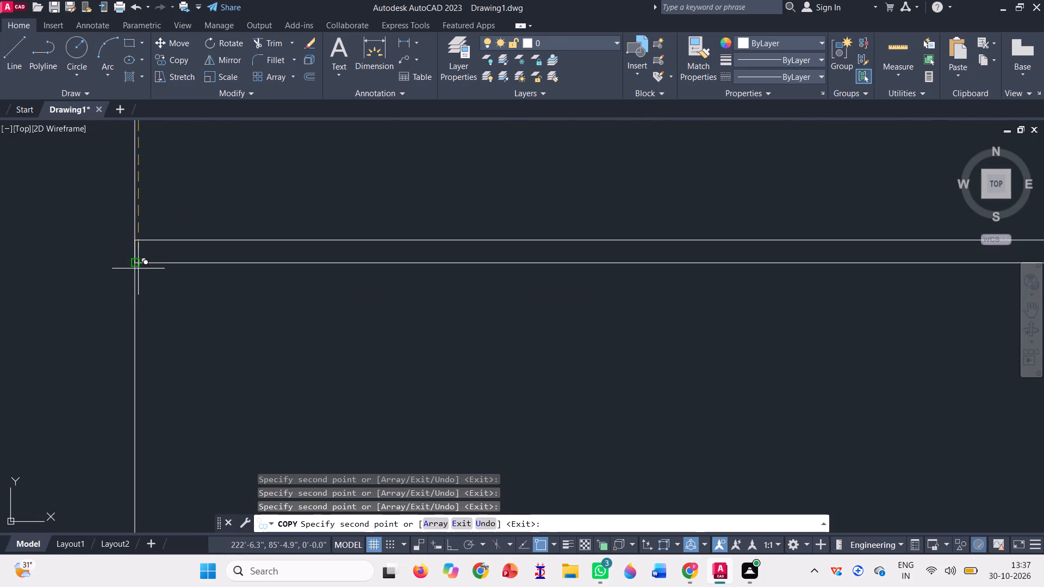
{"action": "left_click", "coordinate": [134, 263]}
{"action": "scroll", "coordinate": [206, 220], "scroll_direction": "down", "scroll_amount": 4}
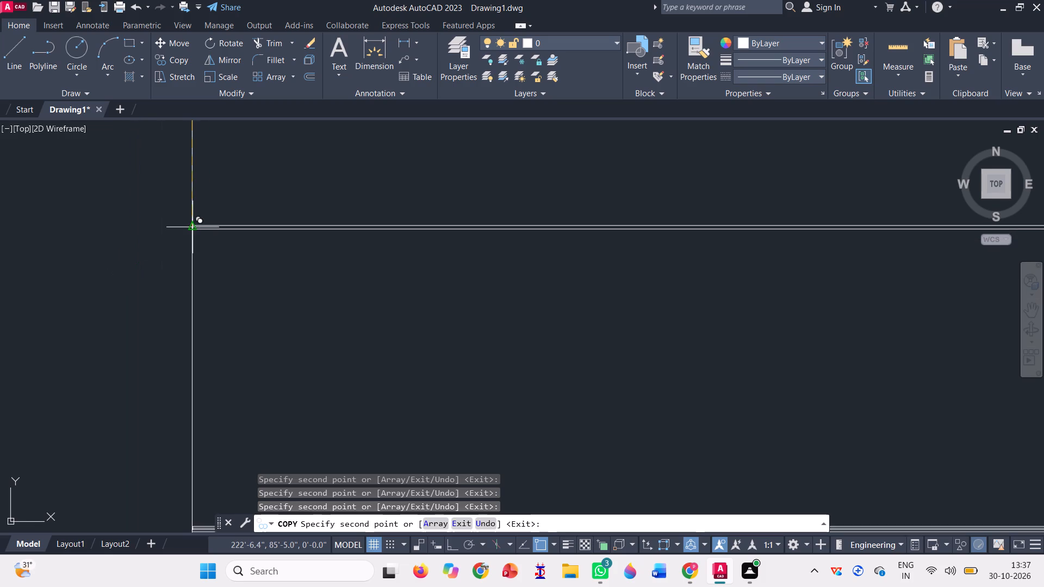
{"action": "scroll", "coordinate": [196, 226], "scroll_direction": "down", "scroll_amount": 3}
{"action": "scroll", "coordinate": [209, 287], "scroll_direction": "up", "scroll_amount": 4}
{"action": "scroll", "coordinate": [127, 383], "scroll_direction": "up", "scroll_amount": 3}
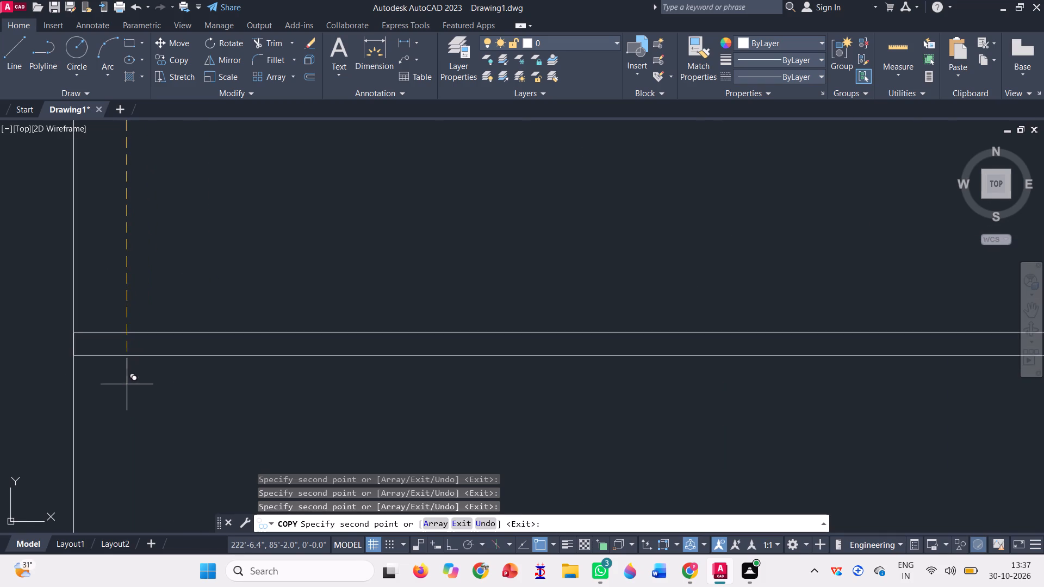
{"action": "left_click", "coordinate": [73, 354]}
Turn Ortho on and continue with two more bar copies snapped to the lowest bar's lower-left corner.
{"action": "scroll", "coordinate": [180, 339], "scroll_direction": "down", "scroll_amount": 2}
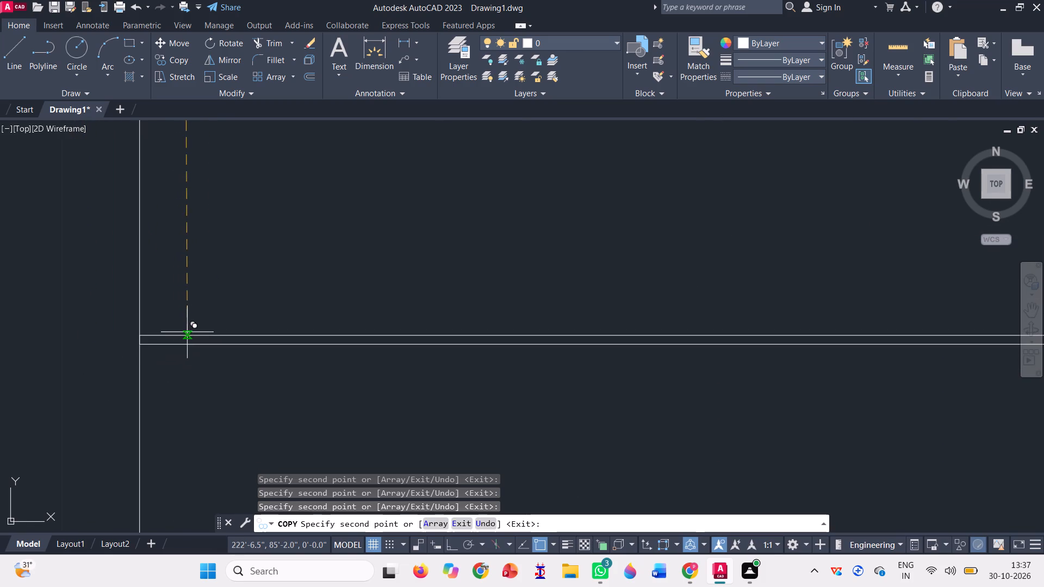
{"action": "key", "text": "F8"}
{"action": "scroll", "coordinate": [209, 264], "scroll_direction": "down", "scroll_amount": 4}
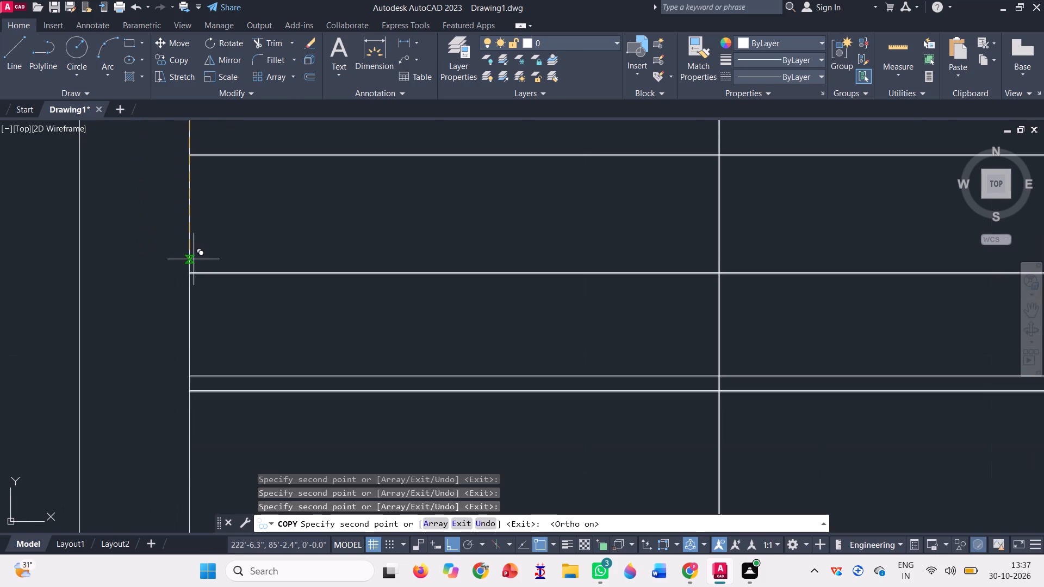
{"action": "scroll", "coordinate": [183, 390], "scroll_direction": "up", "scroll_amount": 6}
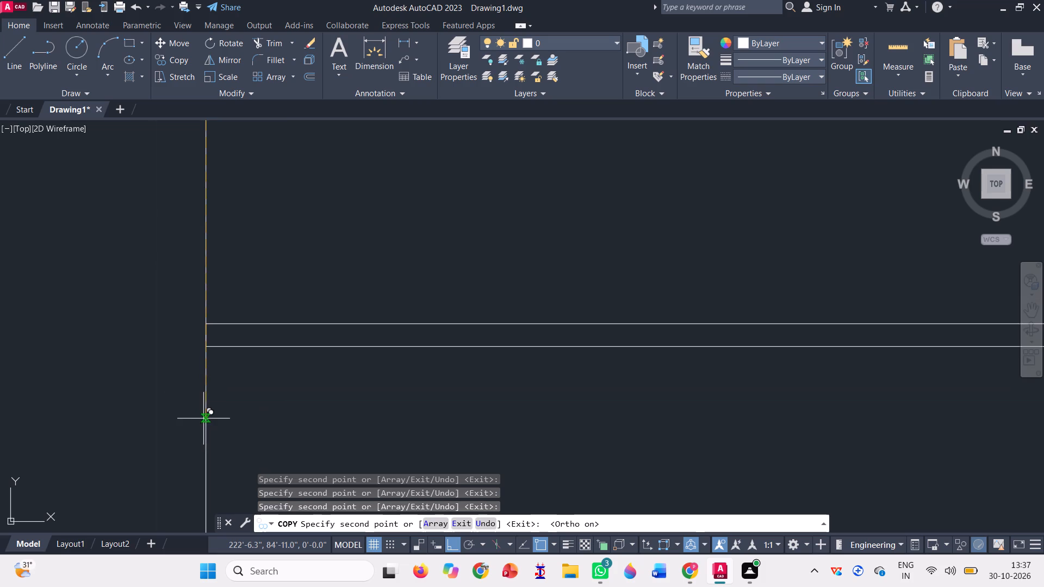
{"action": "left_click", "coordinate": [207, 342]}
{"action": "scroll", "coordinate": [229, 196], "scroll_direction": "down", "scroll_amount": 8}
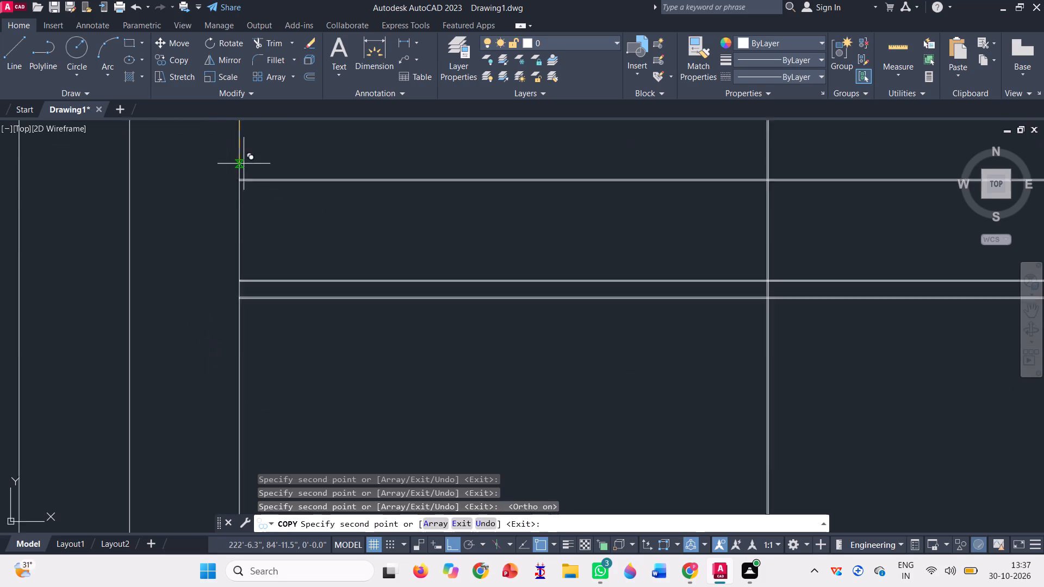
{"action": "scroll", "coordinate": [244, 311], "scroll_direction": "up", "scroll_amount": 3}
{"action": "scroll", "coordinate": [233, 222], "scroll_direction": "down", "scroll_amount": 2}
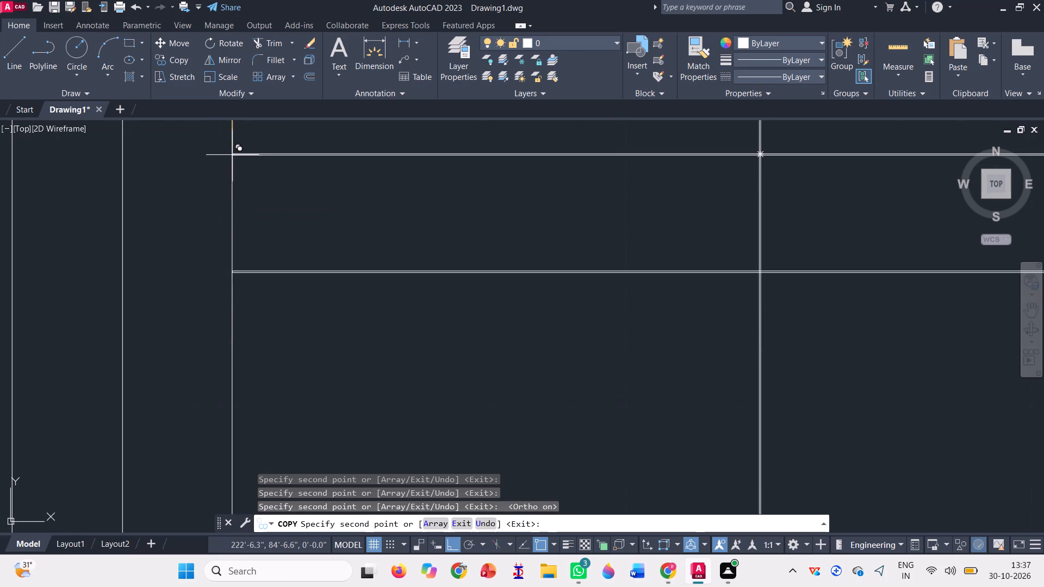
{"action": "scroll", "coordinate": [233, 139], "scroll_direction": "up", "scroll_amount": 4}
{"action": "left_click", "coordinate": [223, 243]}
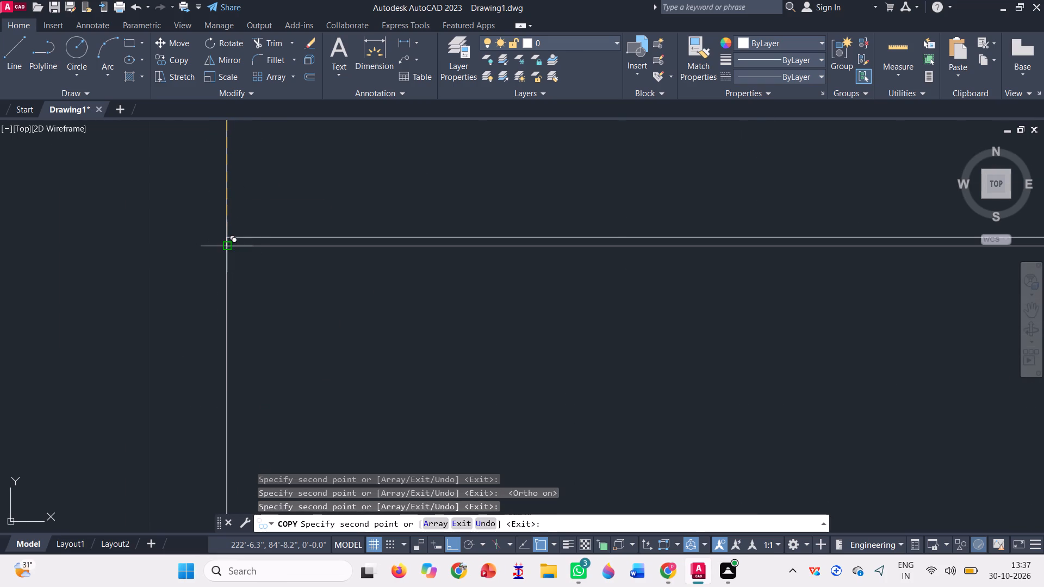
Add two more bar copies in the lower part of the left pane, each from the lowest bar's lower-left corner.
{"action": "scroll", "coordinate": [228, 164], "scroll_direction": "down", "scroll_amount": 6}
{"action": "scroll", "coordinate": [231, 240], "scroll_direction": "up", "scroll_amount": 2}
{"action": "scroll", "coordinate": [237, 170], "scroll_direction": "up", "scroll_amount": 4}
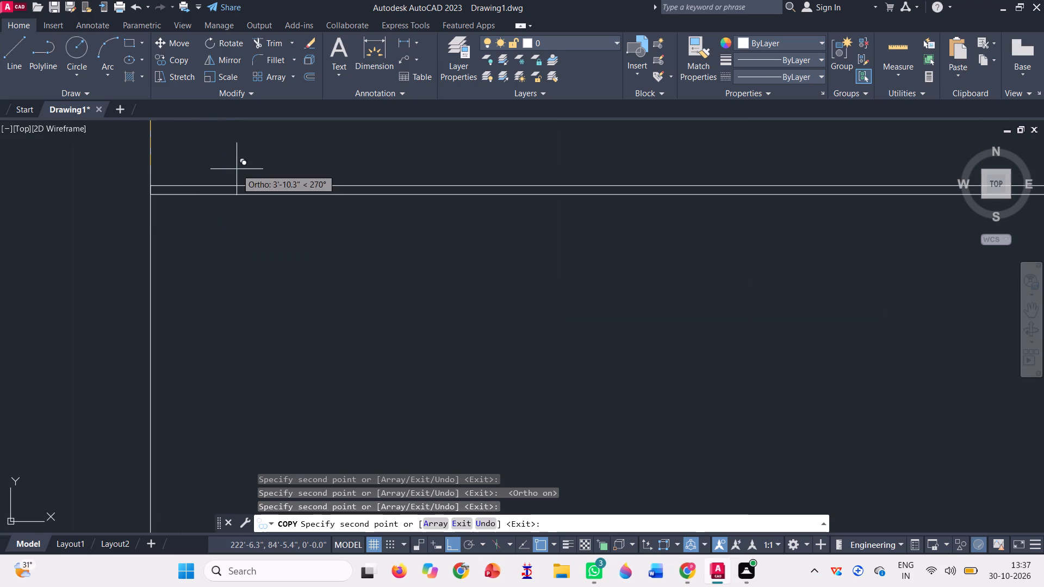
{"action": "scroll", "coordinate": [146, 191], "scroll_direction": "up", "scroll_amount": 1}
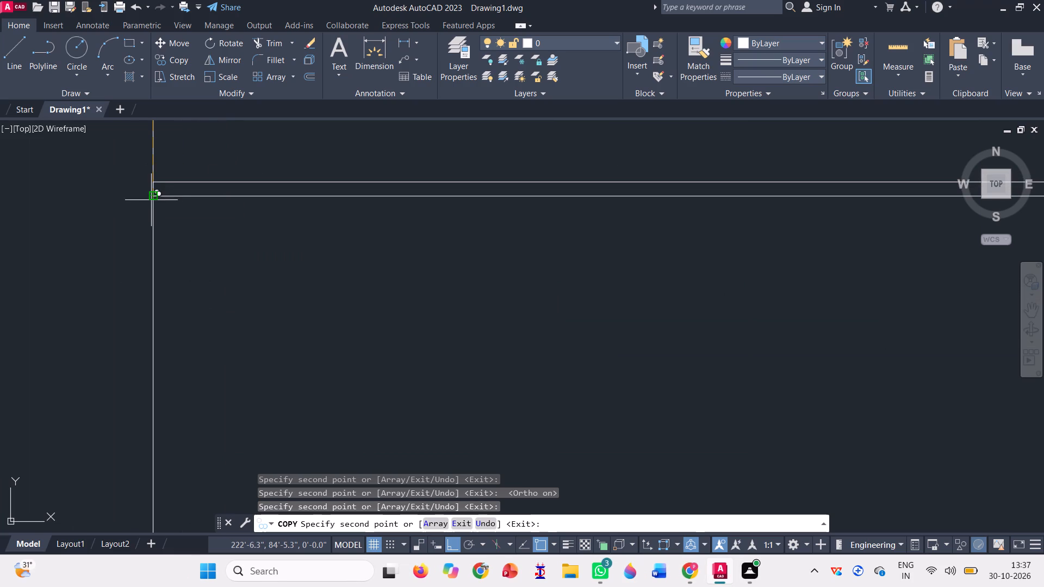
{"action": "left_click", "coordinate": [151, 196]}
{"action": "scroll", "coordinate": [188, 182], "scroll_direction": "down", "scroll_amount": 7}
{"action": "scroll", "coordinate": [174, 238], "scroll_direction": "up", "scroll_amount": 3}
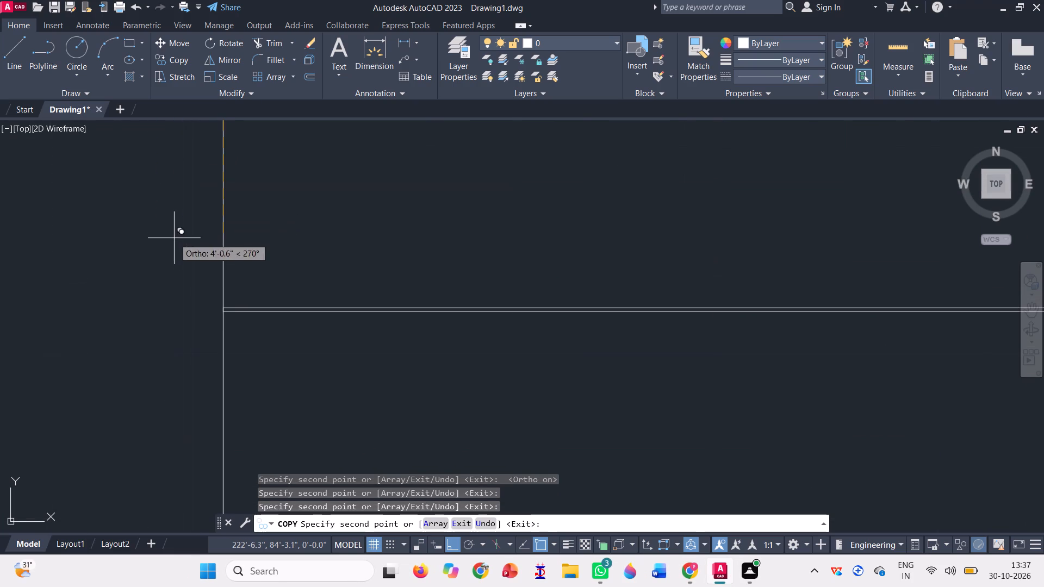
{"action": "scroll", "coordinate": [224, 330], "scroll_direction": "up", "scroll_amount": 3}
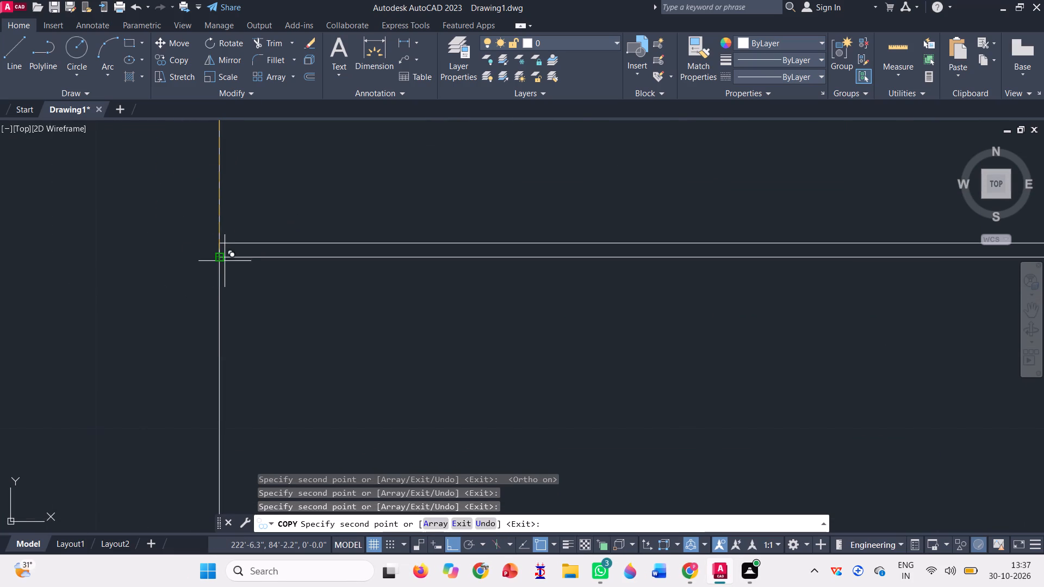
{"action": "left_click", "coordinate": [220, 256]}
Place the last bar copy just above the left pane's bottom edge and end the Copy command.
{"action": "scroll", "coordinate": [183, 258], "scroll_direction": "down", "scroll_amount": 6}
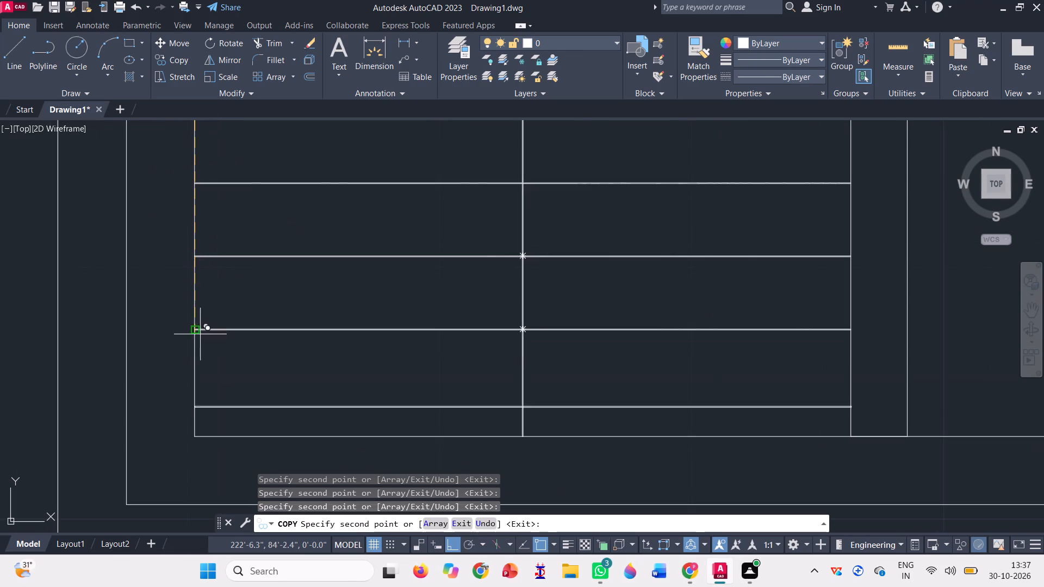
{"action": "scroll", "coordinate": [191, 342], "scroll_direction": "up", "scroll_amount": 3}
{"action": "scroll", "coordinate": [210, 300], "scroll_direction": "up", "scroll_amount": 4}
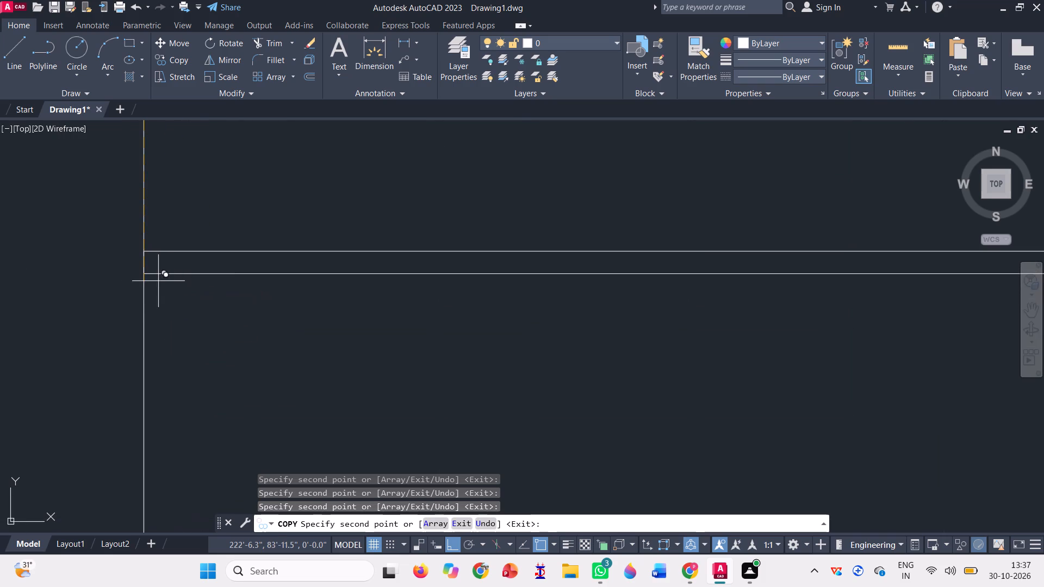
{"action": "left_click", "coordinate": [146, 273]}
{"action": "scroll", "coordinate": [167, 323], "scroll_direction": "down", "scroll_amount": 11}
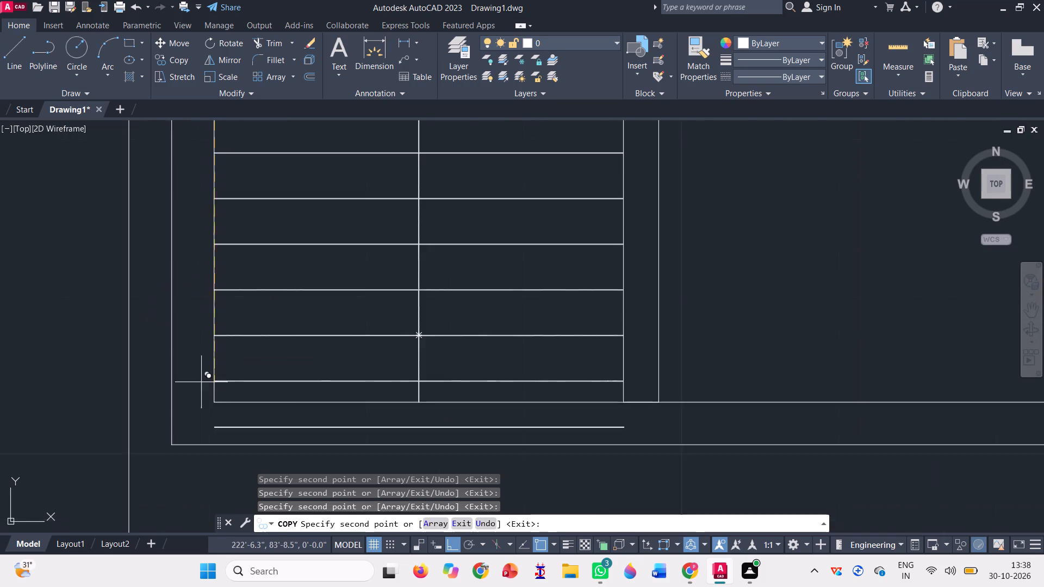
{"action": "scroll", "coordinate": [201, 382], "scroll_direction": "down", "scroll_amount": 2}
{"action": "key", "text": "space"}
Delete the surplus upper bar where two bars sit directly against each other in the left pane.
{"action": "scroll", "coordinate": [222, 216], "scroll_direction": "up", "scroll_amount": 4}
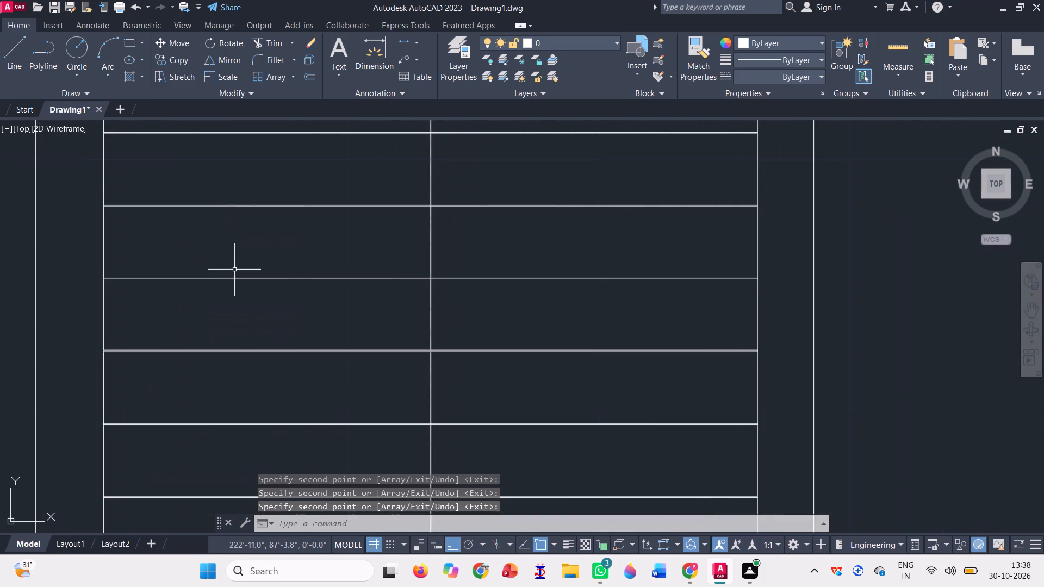
{"action": "scroll", "coordinate": [235, 323], "scroll_direction": "down", "scroll_amount": 2}
{"action": "scroll", "coordinate": [262, 386], "scroll_direction": "up", "scroll_amount": 2}
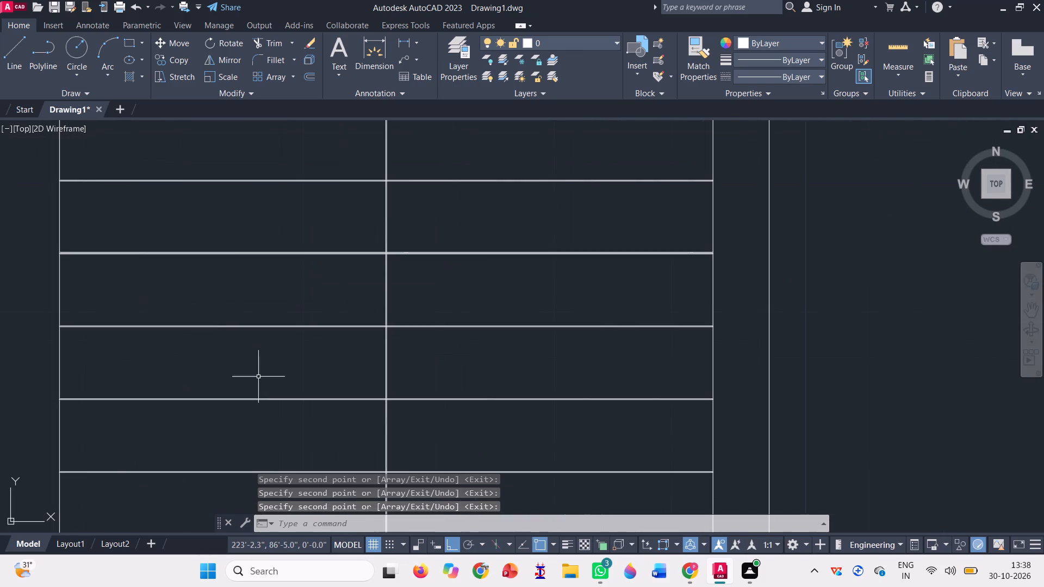
{"action": "scroll", "coordinate": [93, 257], "scroll_direction": "up", "scroll_amount": 3}
{"action": "scroll", "coordinate": [145, 234], "scroll_direction": "up", "scroll_amount": 4}
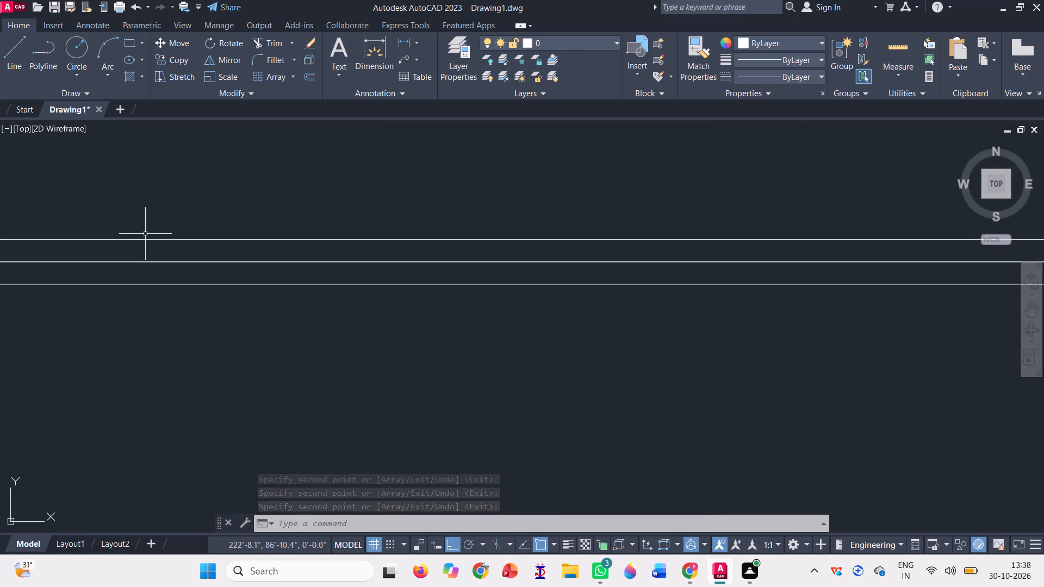
{"action": "left_click", "coordinate": [152, 247]}
{"action": "left_click", "coordinate": [132, 212]}
{"action": "scroll", "coordinate": [201, 304], "scroll_direction": "down", "scroll_amount": 4}
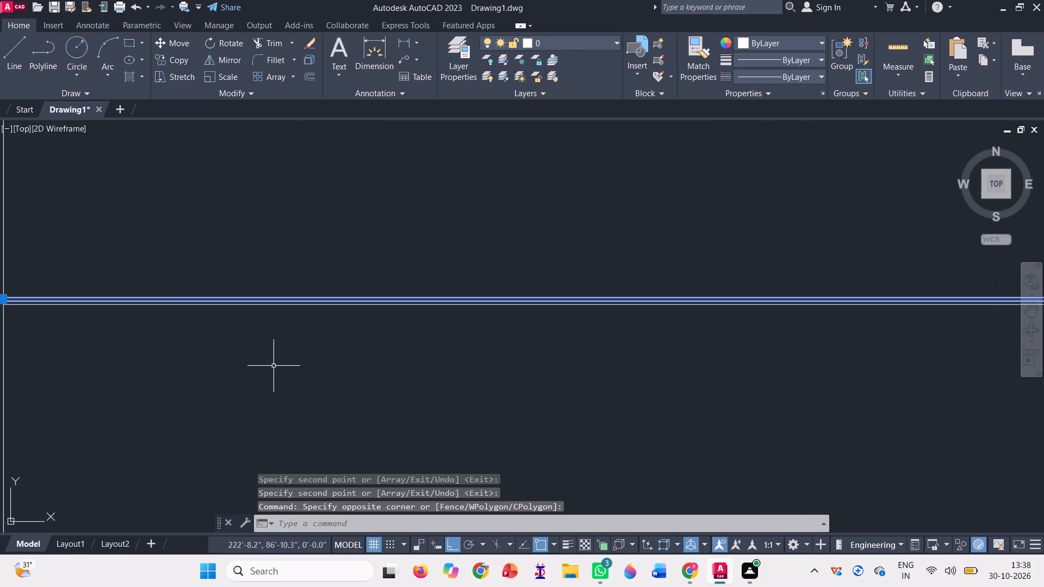
{"action": "key", "text": "Delete"}
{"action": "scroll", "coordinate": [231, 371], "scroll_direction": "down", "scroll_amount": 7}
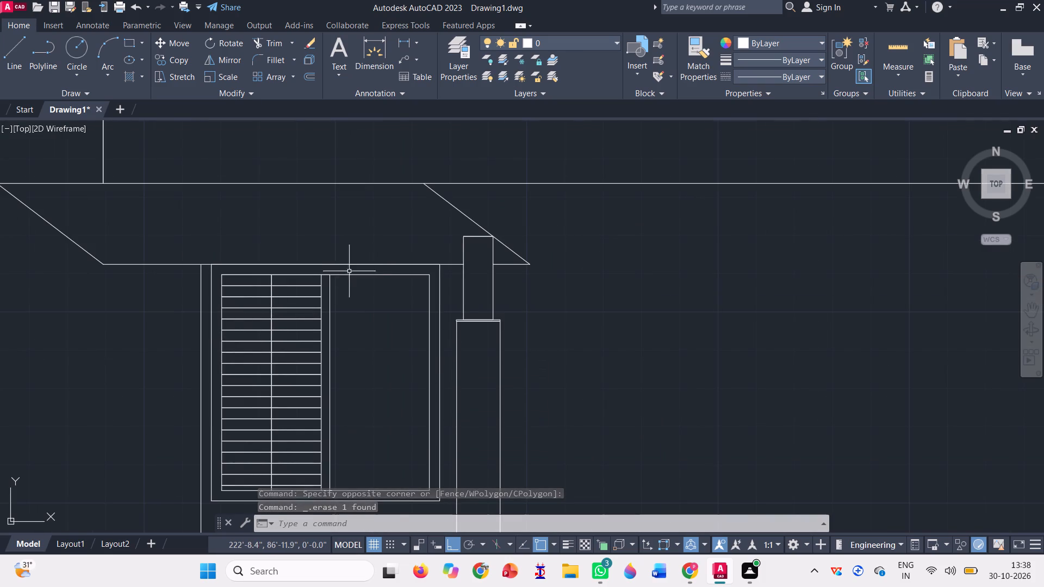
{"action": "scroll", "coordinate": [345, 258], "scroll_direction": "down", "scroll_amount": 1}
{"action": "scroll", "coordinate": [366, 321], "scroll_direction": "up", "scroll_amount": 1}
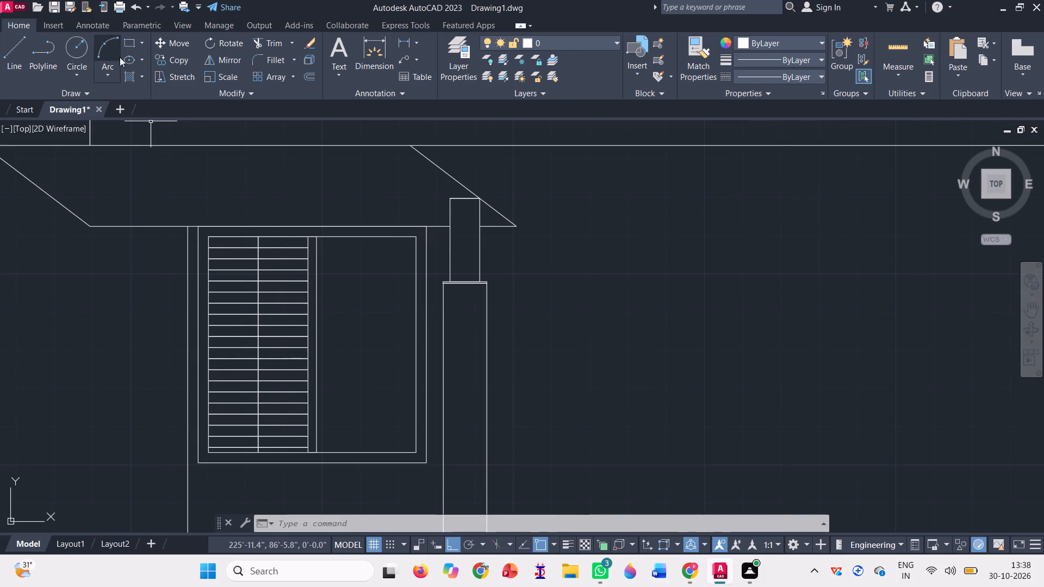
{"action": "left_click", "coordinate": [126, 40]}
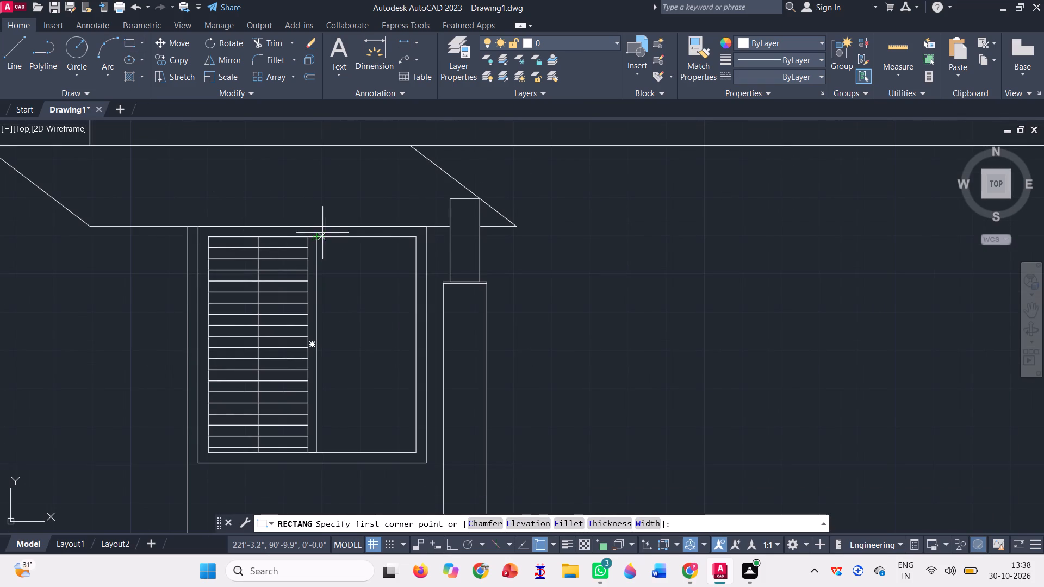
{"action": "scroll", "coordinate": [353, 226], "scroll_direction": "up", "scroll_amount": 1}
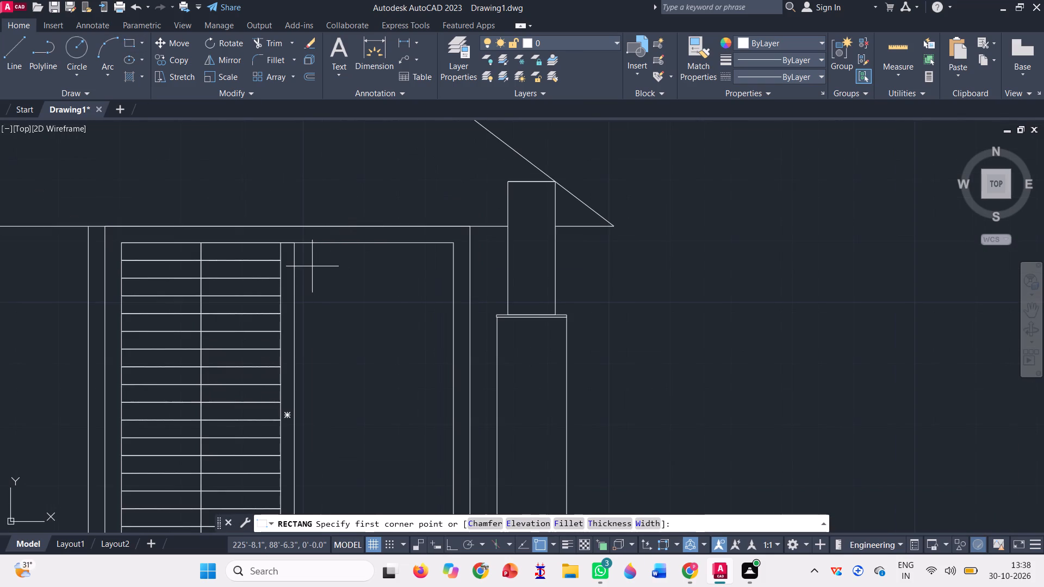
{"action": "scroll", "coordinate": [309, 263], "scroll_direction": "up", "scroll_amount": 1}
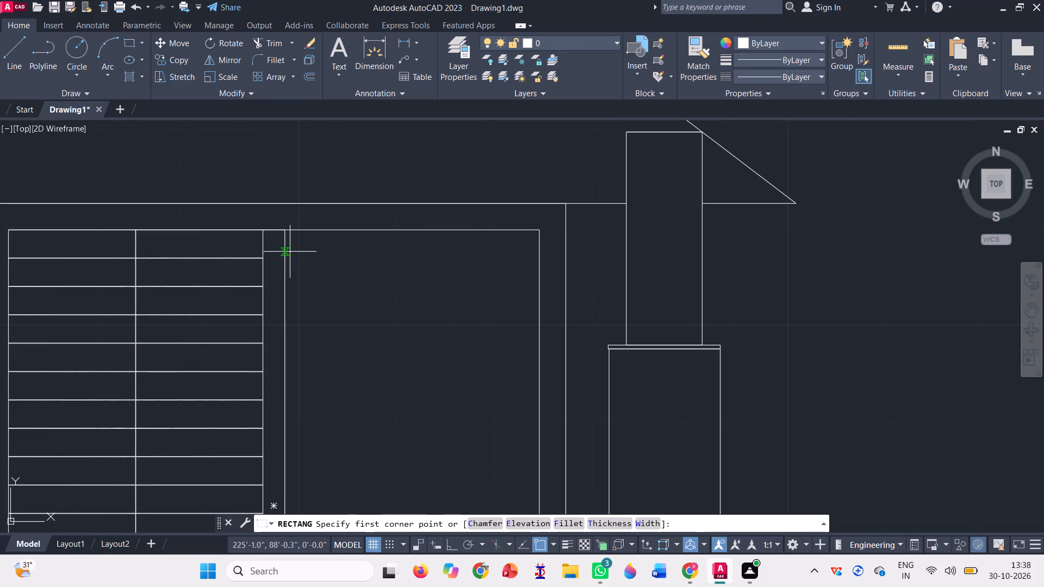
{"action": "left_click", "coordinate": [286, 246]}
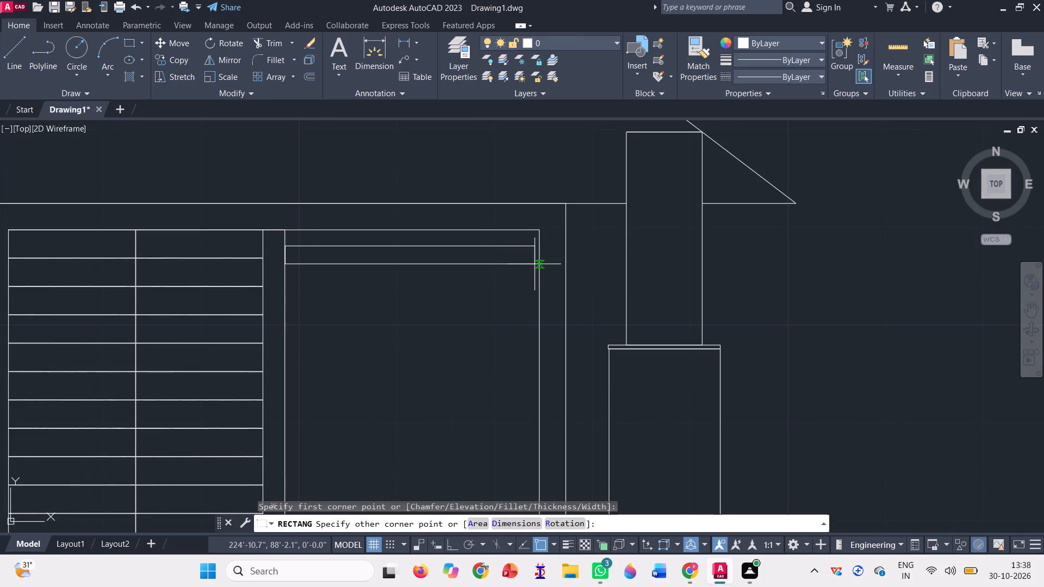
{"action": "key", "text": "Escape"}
Copy the left pane's top bar horizontally into the right pane, from its left-edge midpoint to the right pane's left edge.
{"action": "scroll", "coordinate": [492, 289], "scroll_direction": "down", "scroll_amount": 2}
{"action": "scroll", "coordinate": [361, 277], "scroll_direction": "up", "scroll_amount": 1}
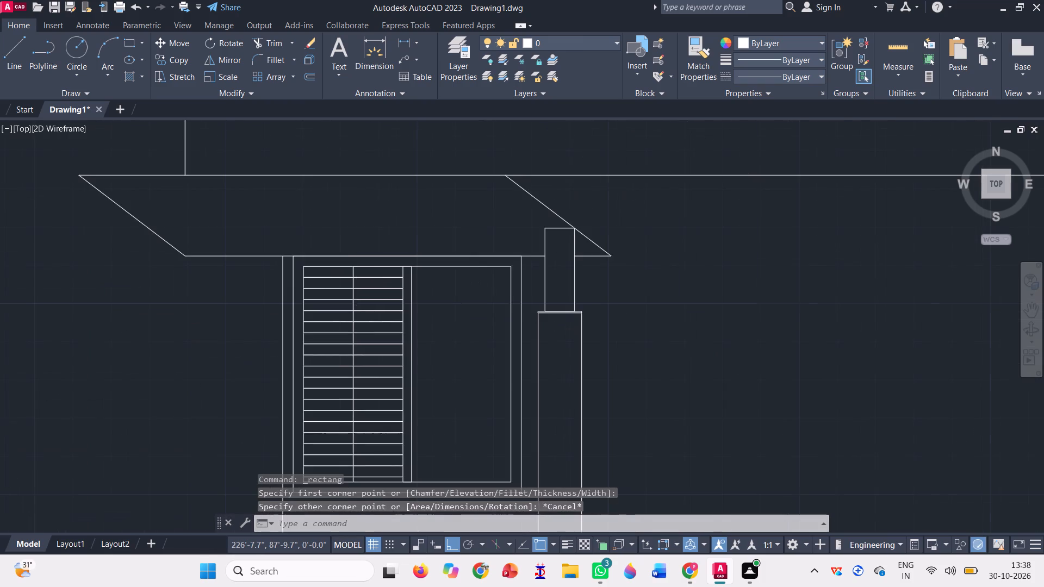
{"action": "scroll", "coordinate": [361, 276], "scroll_direction": "up", "scroll_amount": 1}
{"action": "left_click", "coordinate": [388, 293]}
{"action": "left_click", "coordinate": [368, 265]}
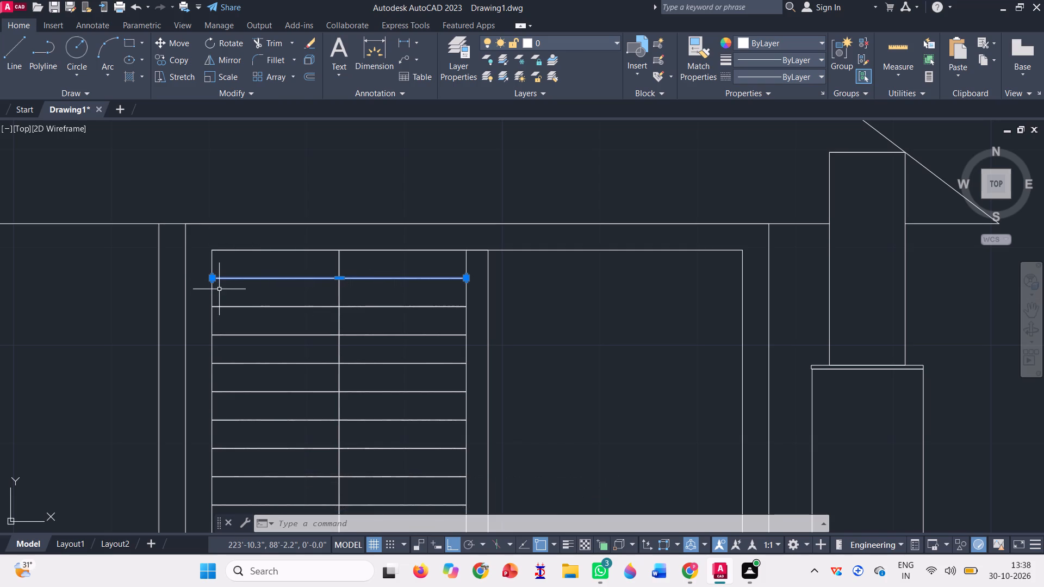
{"action": "type", "text": "co"}
{"action": "key", "text": "space"}
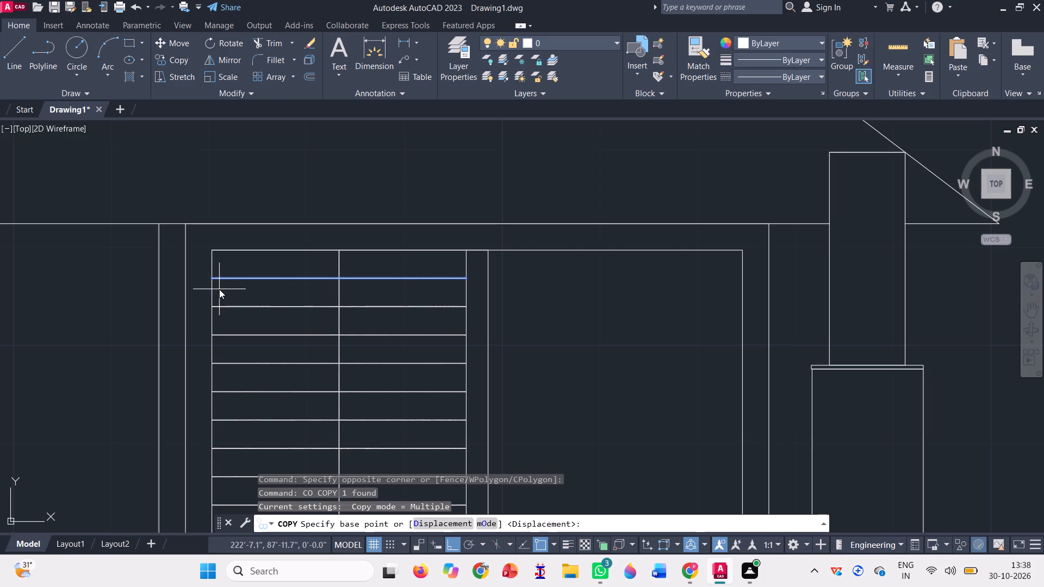
{"action": "scroll", "coordinate": [213, 283], "scroll_direction": "up", "scroll_amount": 8}
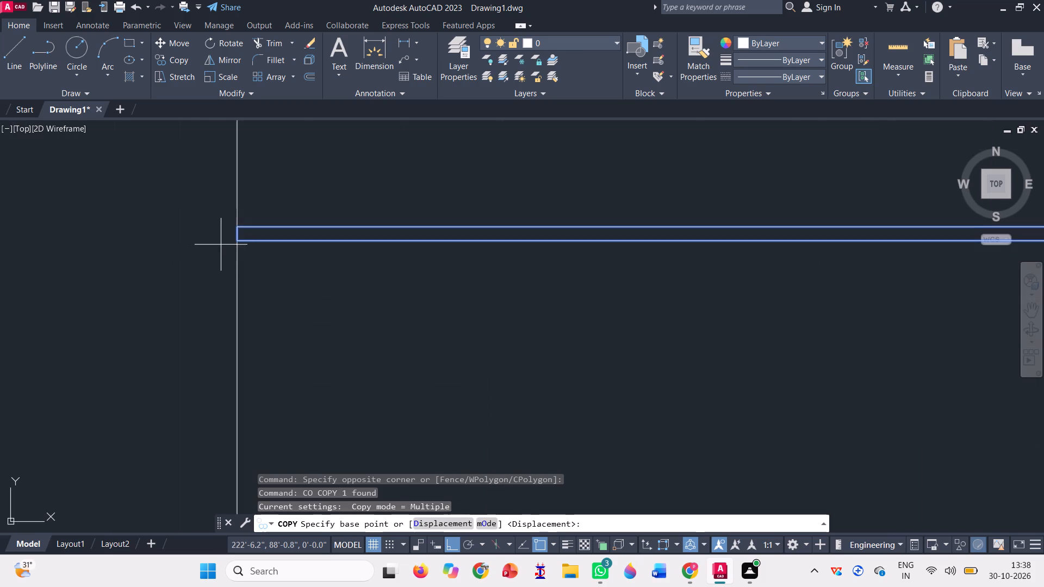
{"action": "left_click", "coordinate": [234, 236]}
{"action": "scroll", "coordinate": [112, 271], "scroll_direction": "down", "scroll_amount": 6}
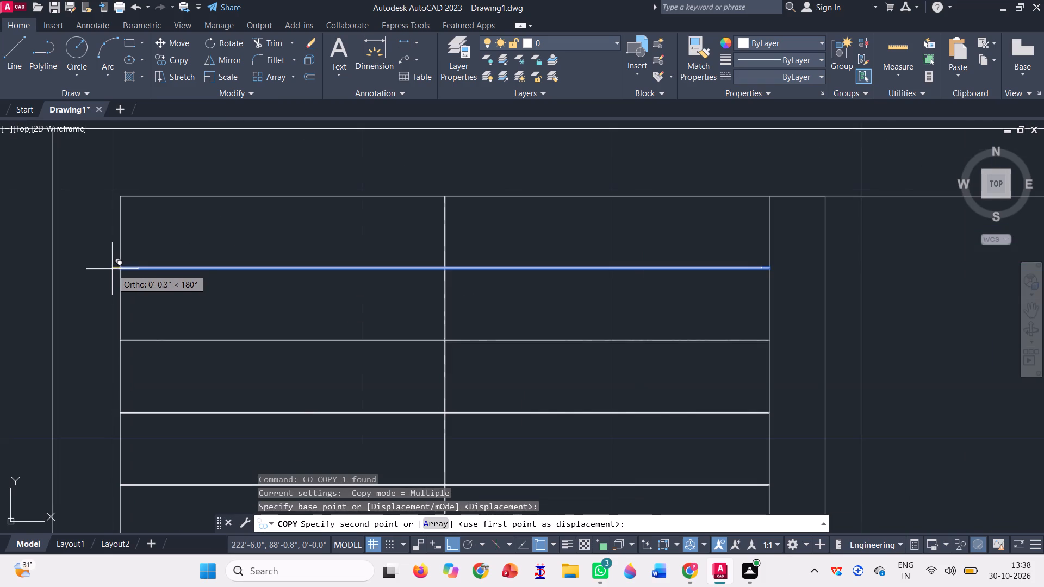
{"action": "scroll", "coordinate": [419, 230], "scroll_direction": "down", "scroll_amount": 1}
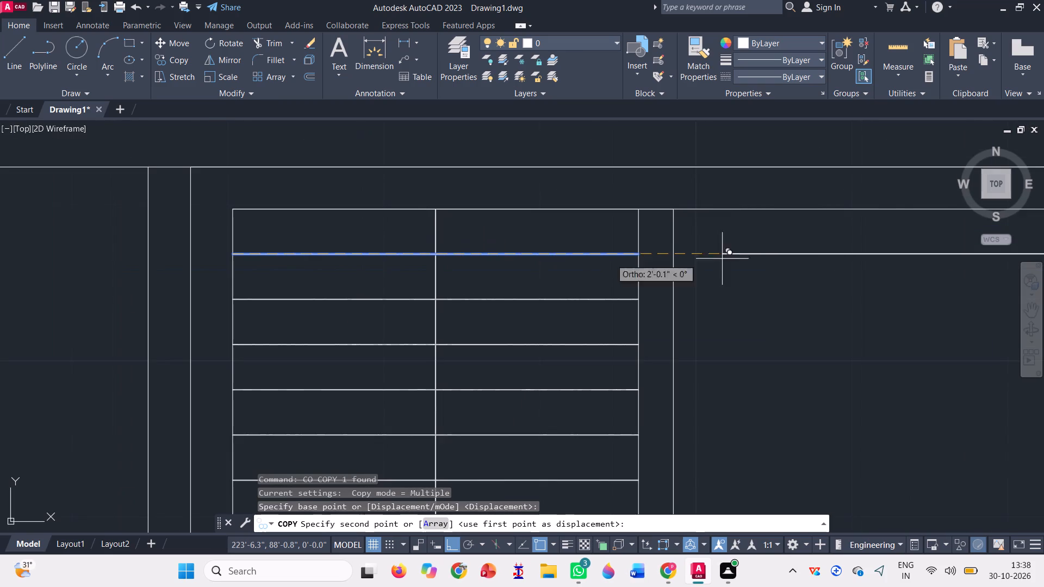
{"action": "scroll", "coordinate": [744, 257], "scroll_direction": "up", "scroll_amount": 3}
{"action": "scroll", "coordinate": [476, 246], "scroll_direction": "up", "scroll_amount": 4}
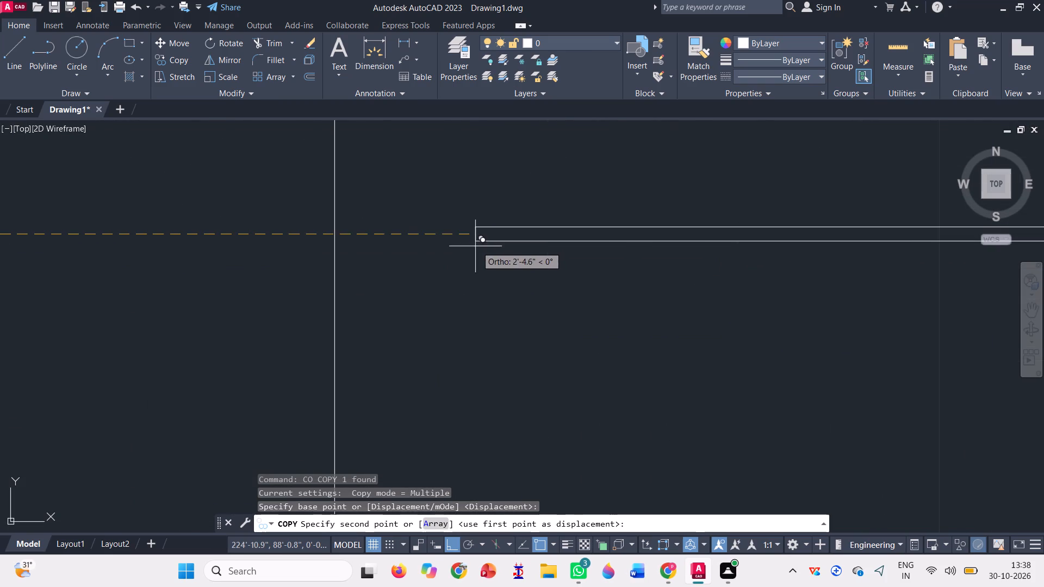
{"action": "left_click", "coordinate": [334, 235]}
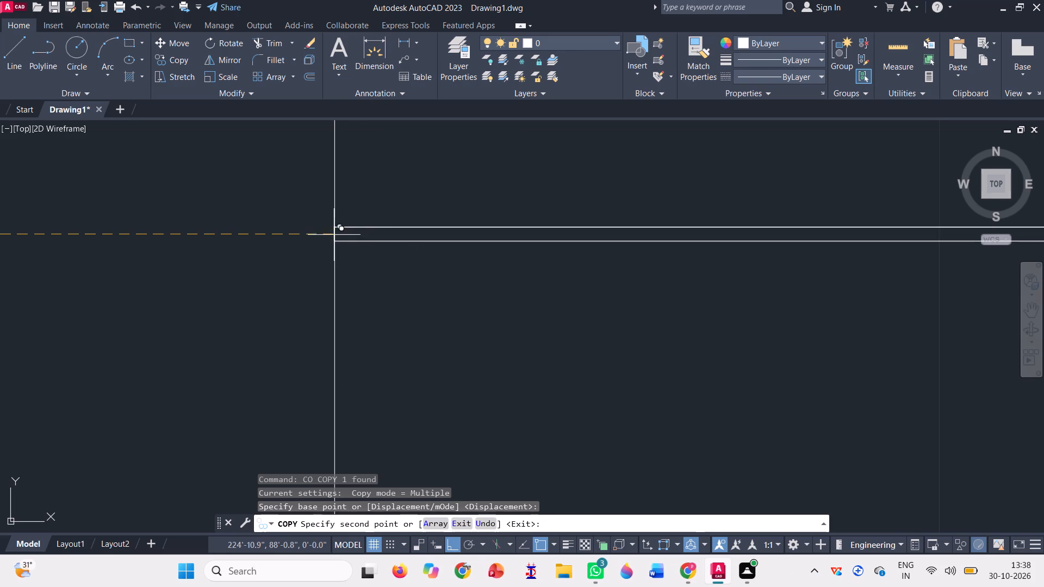
Add two more copies stacked upward, each snapped to the upper-left corner of the previous copy, and end the Copy command.
{"action": "scroll", "coordinate": [337, 215], "scroll_direction": "up", "scroll_amount": 3}
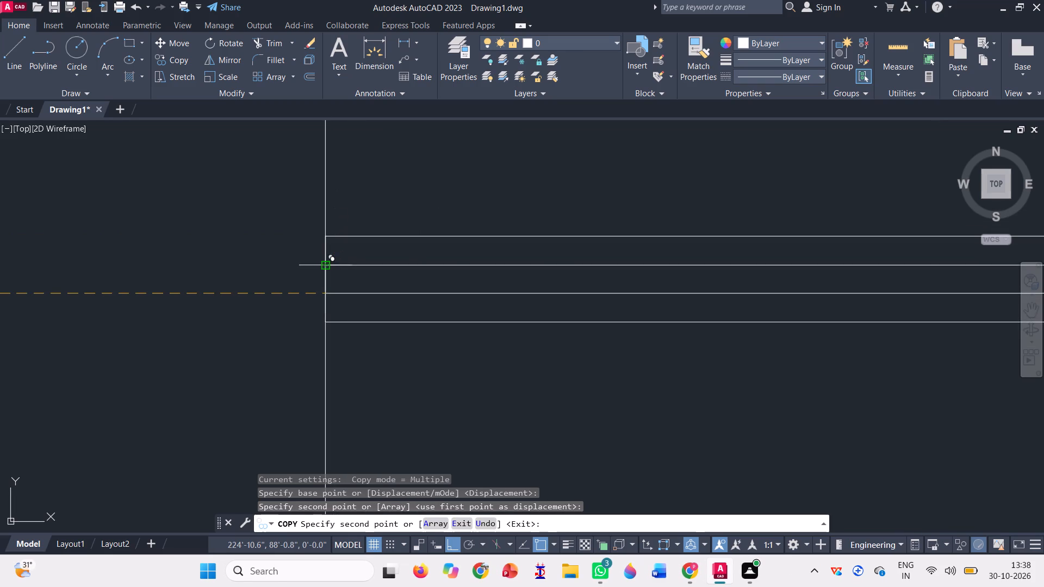
{"action": "left_click", "coordinate": [326, 260]}
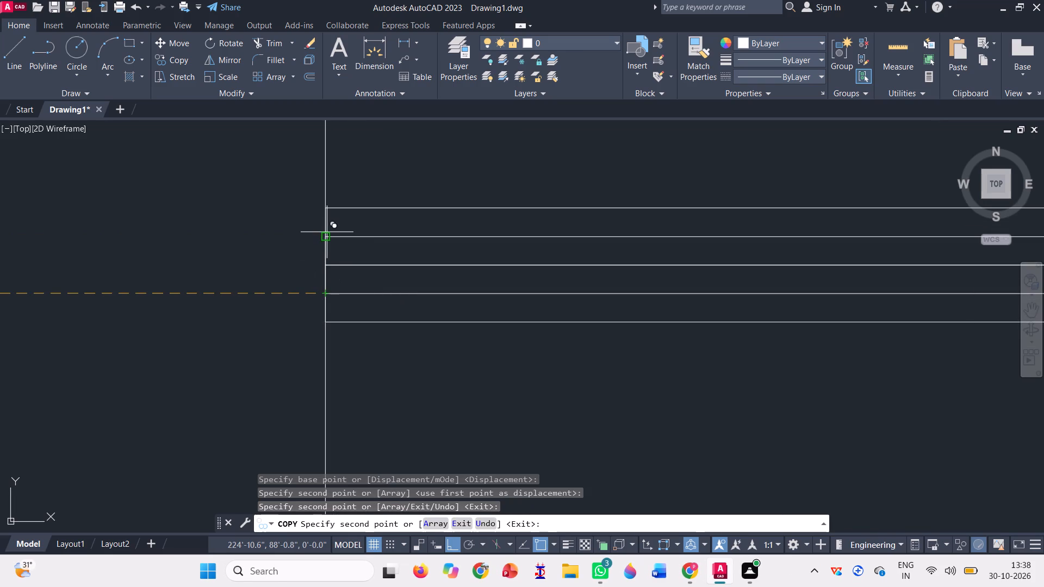
{"action": "left_click", "coordinate": [325, 239]}
{"action": "scroll", "coordinate": [322, 271], "scroll_direction": "down", "scroll_amount": 2}
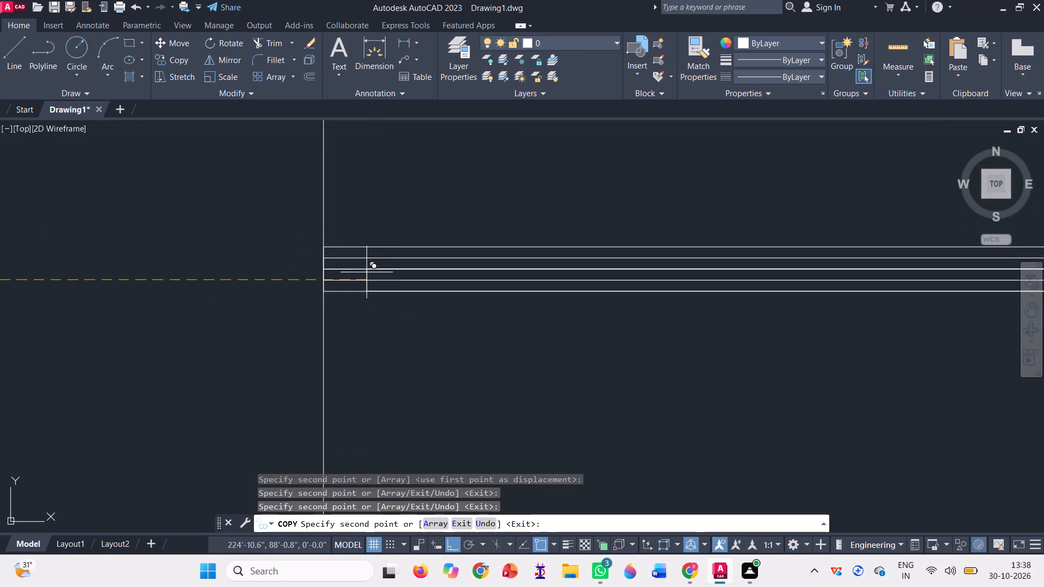
{"action": "key", "text": "space"}
Delete the middle overlapping bar at the top of the right pane.
{"action": "scroll", "coordinate": [364, 270], "scroll_direction": "up", "scroll_amount": 1}
{"action": "left_click", "coordinate": [353, 286]}
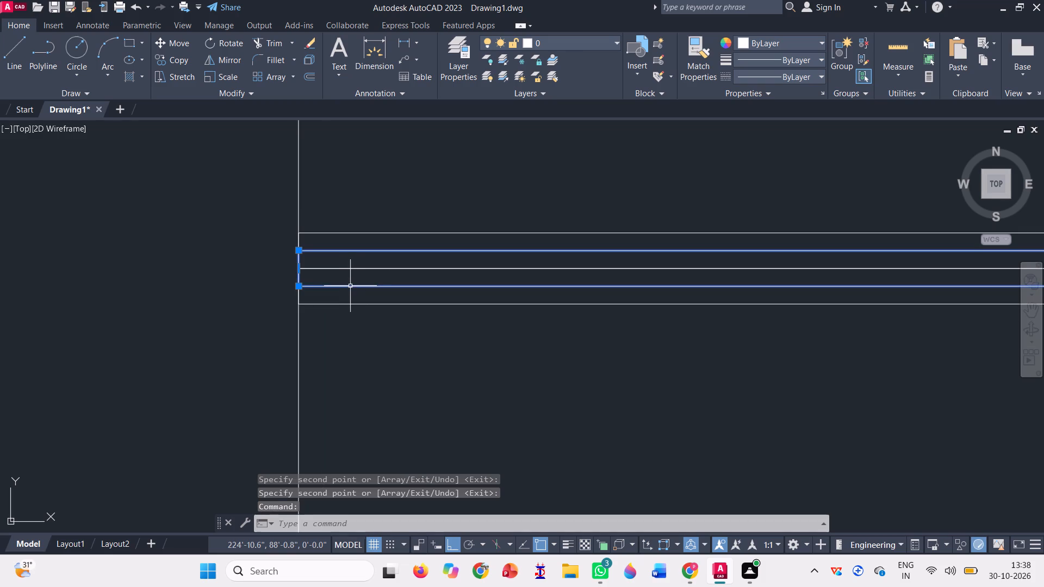
{"action": "key", "text": "Delete"}
Draw a rectangle around the two stacked bars, from their upper-left corner to their lower-right corner at the right pane's edge.
{"action": "scroll", "coordinate": [350, 285], "scroll_direction": "down", "scroll_amount": 1}
{"action": "scroll", "coordinate": [227, 279], "scroll_direction": "down", "scroll_amount": 3}
{"action": "scroll", "coordinate": [327, 316], "scroll_direction": "down", "scroll_amount": 2}
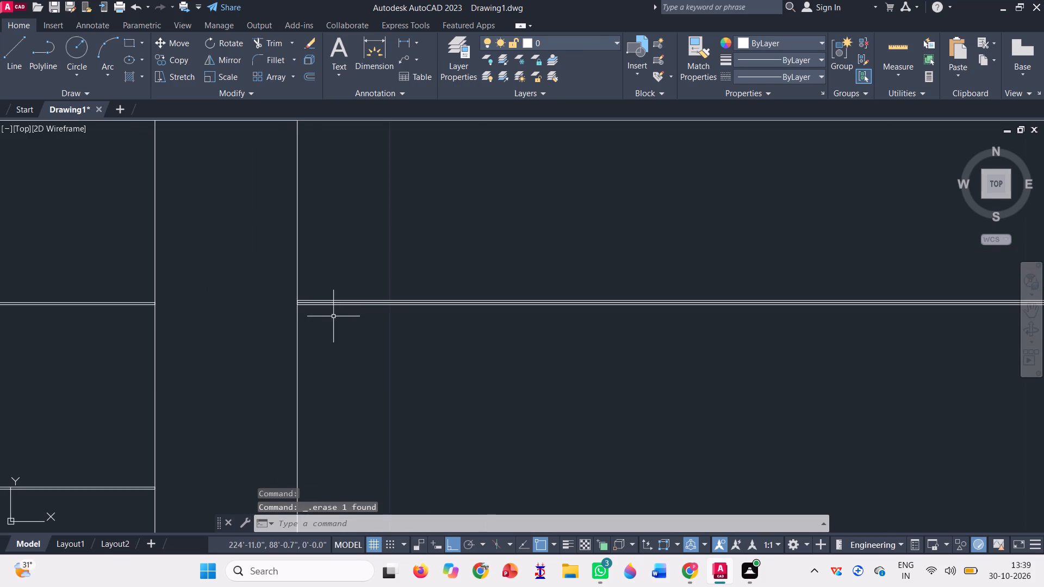
{"action": "left_click", "coordinate": [129, 41]}
{"action": "scroll", "coordinate": [296, 317], "scroll_direction": "up", "scroll_amount": 3}
{"action": "scroll", "coordinate": [296, 258], "scroll_direction": "up", "scroll_amount": 4}
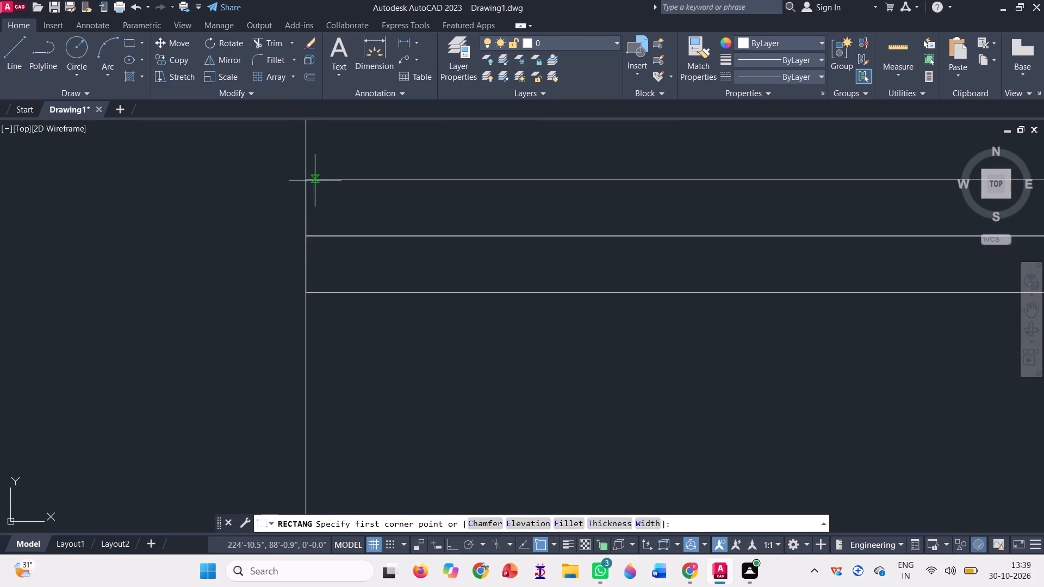
{"action": "left_click", "coordinate": [304, 177]}
{"action": "scroll", "coordinate": [156, 279], "scroll_direction": "down", "scroll_amount": 8}
{"action": "scroll", "coordinate": [231, 283], "scroll_direction": "down", "scroll_amount": 3}
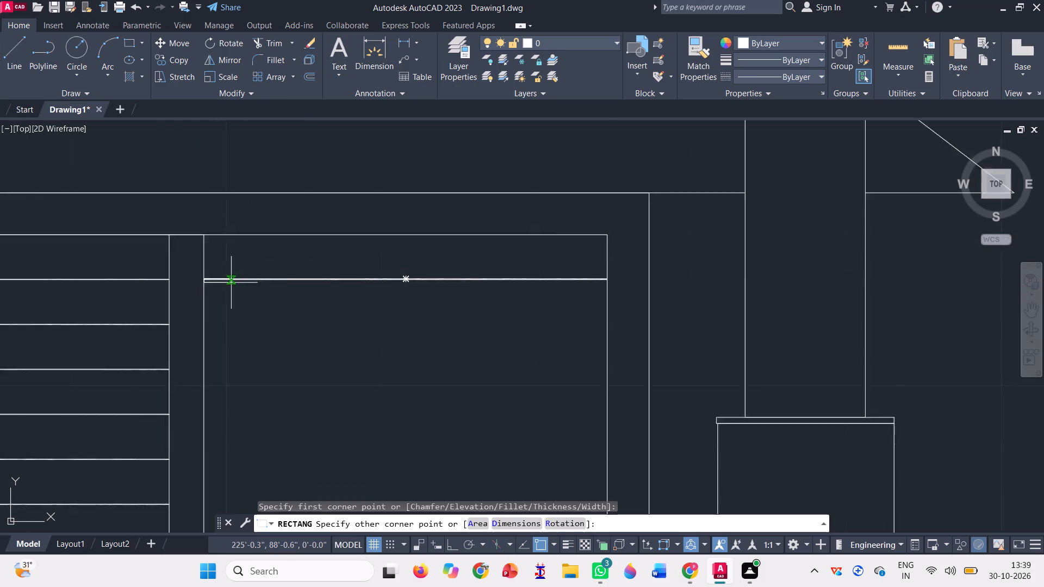
{"action": "scroll", "coordinate": [455, 277], "scroll_direction": "up", "scroll_amount": 4}
{"action": "scroll", "coordinate": [546, 306], "scroll_direction": "up", "scroll_amount": 4}
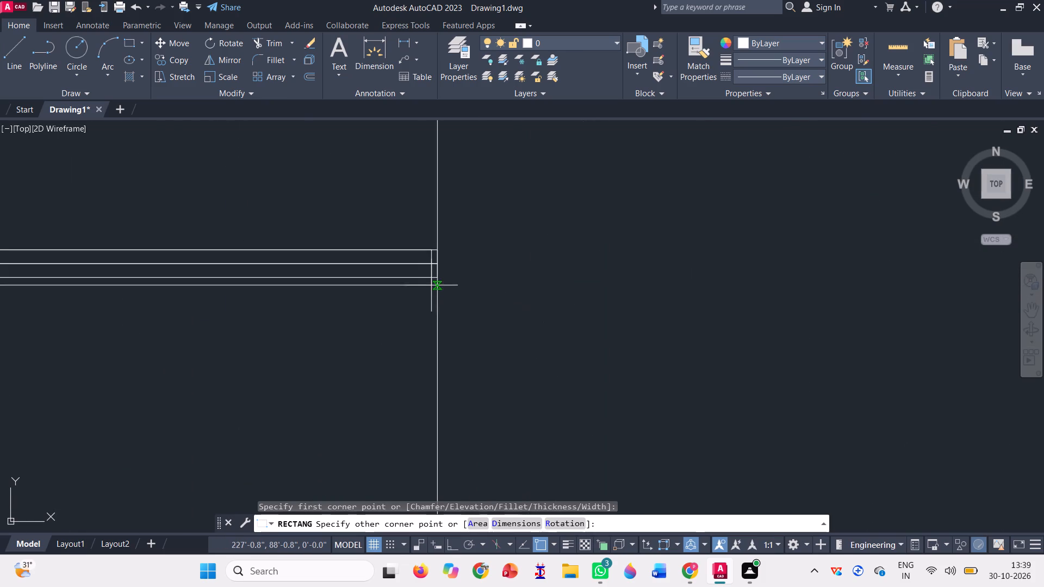
{"action": "scroll", "coordinate": [438, 282], "scroll_direction": "up", "scroll_amount": 3}
{"action": "left_click", "coordinate": [433, 261]}
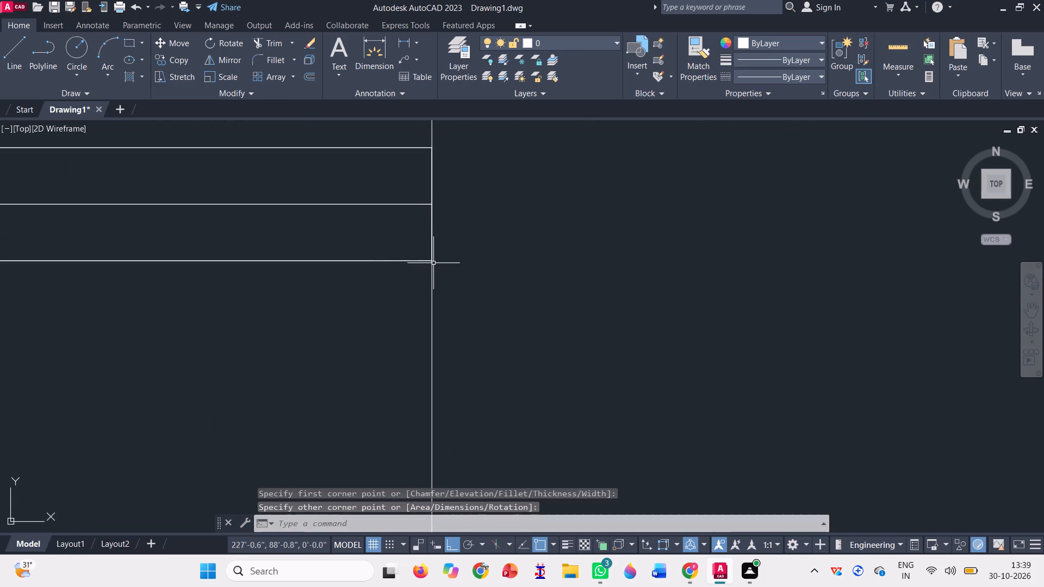
Delete the two original thin bars inside the new rectangle, leaving one double-thickness bar.
{"action": "left_click", "coordinate": [401, 227]}
{"action": "left_click", "coordinate": [361, 188]}
{"action": "key", "text": "Delete"}
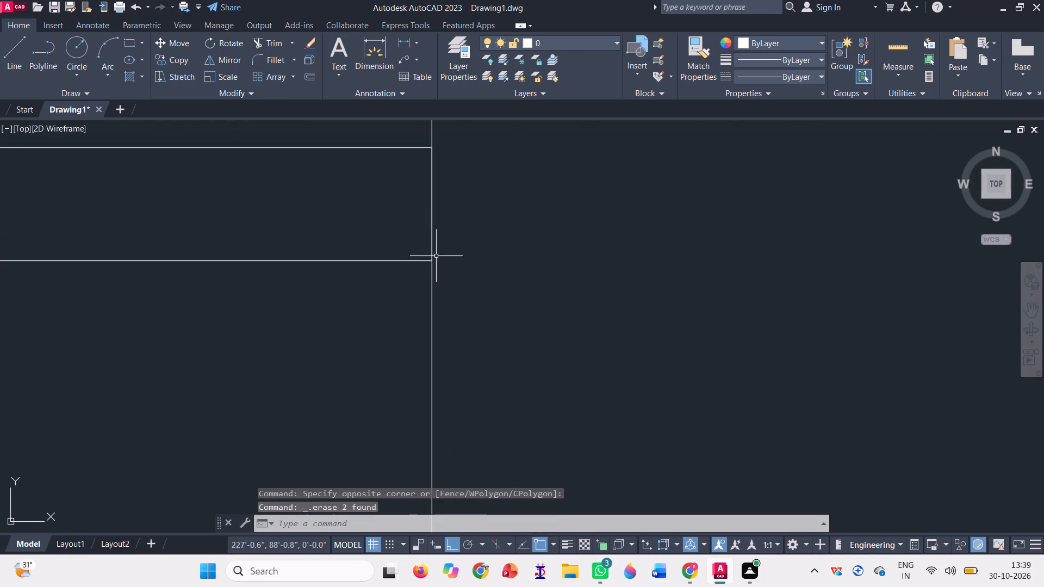
Copy the right pane's thicker bar downward, using the pane's upper-left corner as base point and the bar's lower-left corner as second point.
{"action": "scroll", "coordinate": [449, 249], "scroll_direction": "down", "scroll_amount": 7}
{"action": "scroll", "coordinate": [522, 273], "scroll_direction": "down", "scroll_amount": 3}
{"action": "left_click", "coordinate": [334, 282]}
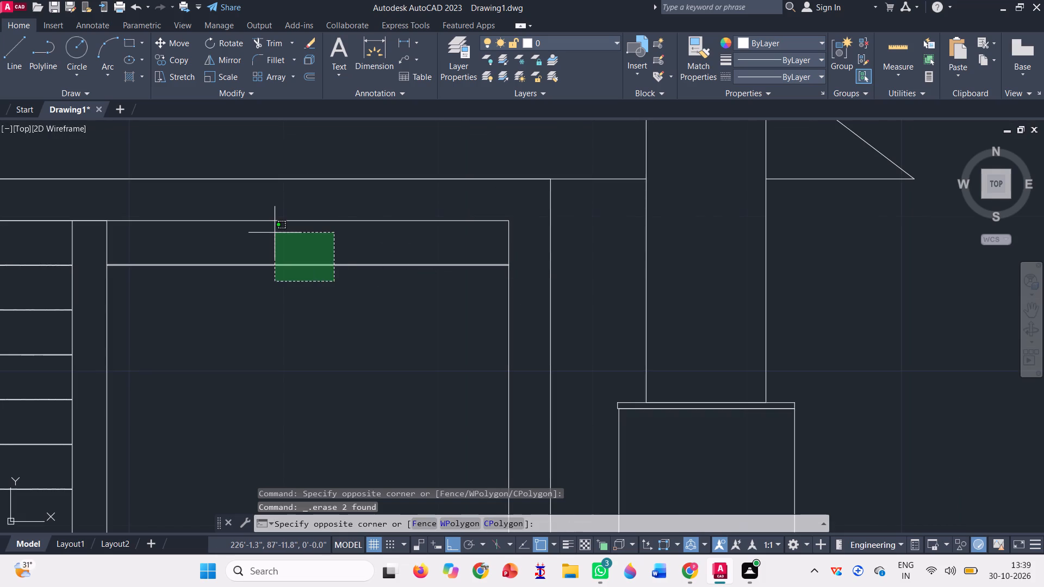
{"action": "left_click", "coordinate": [272, 234]}
{"action": "type", "text": "co"}
{"action": "key", "text": "space"}
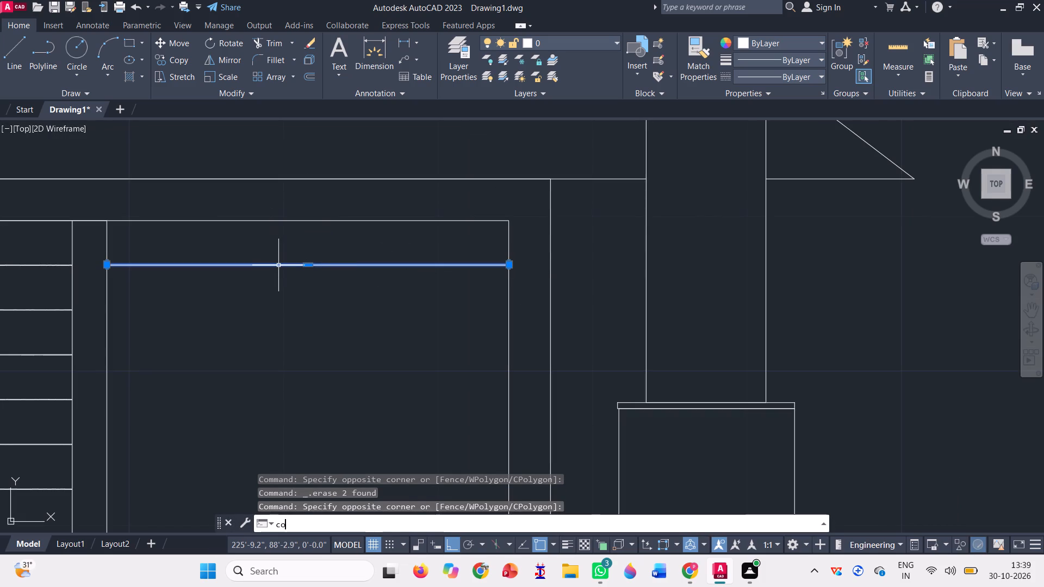
{"action": "scroll", "coordinate": [418, 353], "scroll_direction": "down", "scroll_amount": 2}
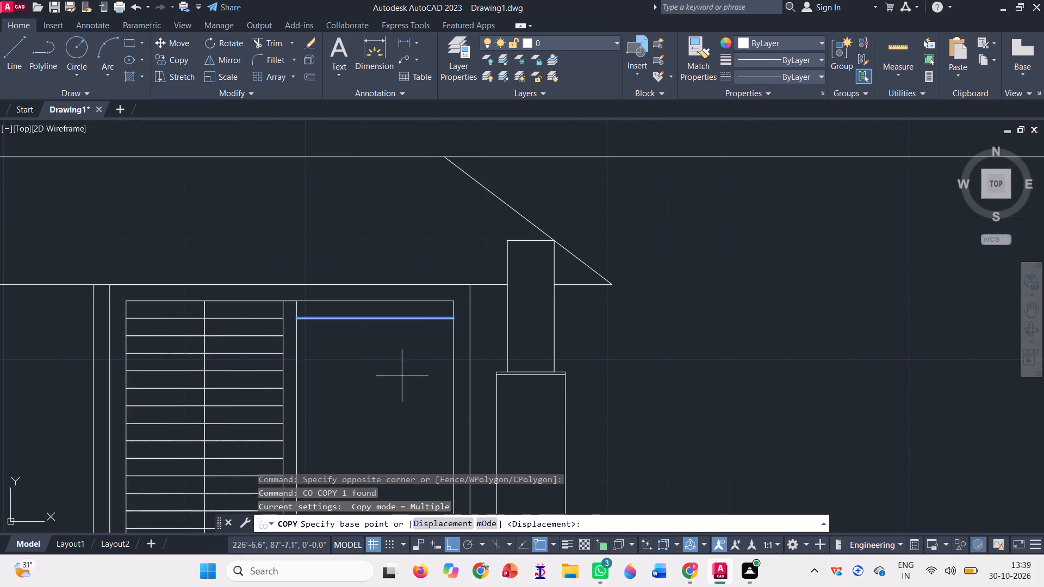
{"action": "scroll", "coordinate": [314, 336], "scroll_direction": "up", "scroll_amount": 4}
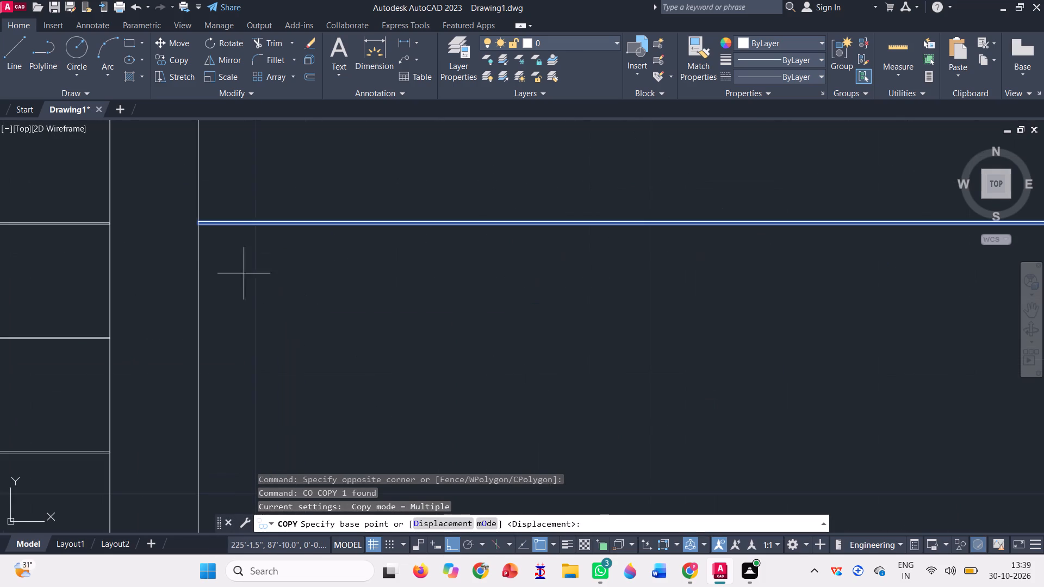
{"action": "scroll", "coordinate": [186, 215], "scroll_direction": "up", "scroll_amount": 4}
{"action": "scroll", "coordinate": [220, 247], "scroll_direction": "down", "scroll_amount": 4}
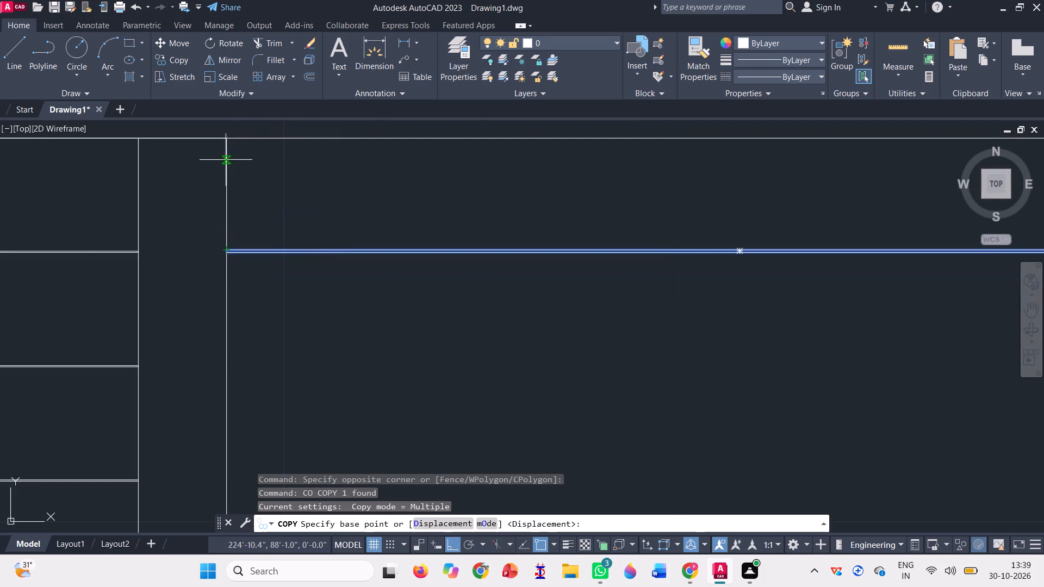
{"action": "left_click", "coordinate": [227, 139]}
{"action": "scroll", "coordinate": [234, 243], "scroll_direction": "up", "scroll_amount": 4}
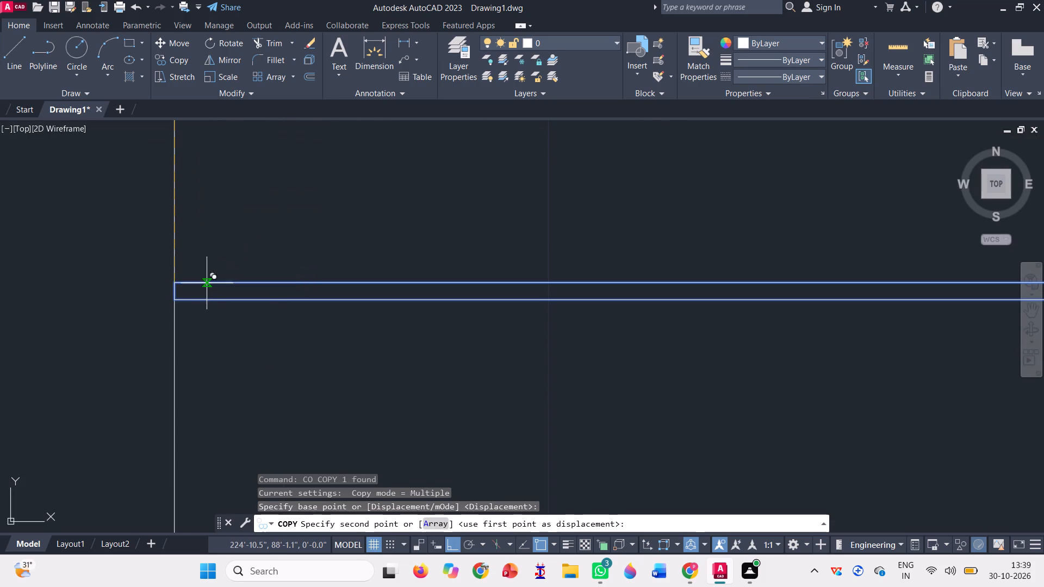
{"action": "left_click", "coordinate": [173, 300]}
Add three more bar copies down the right pane, snapping each to a left-end corner of a bar already placed.
{"action": "scroll", "coordinate": [253, 239], "scroll_direction": "down", "scroll_amount": 4}
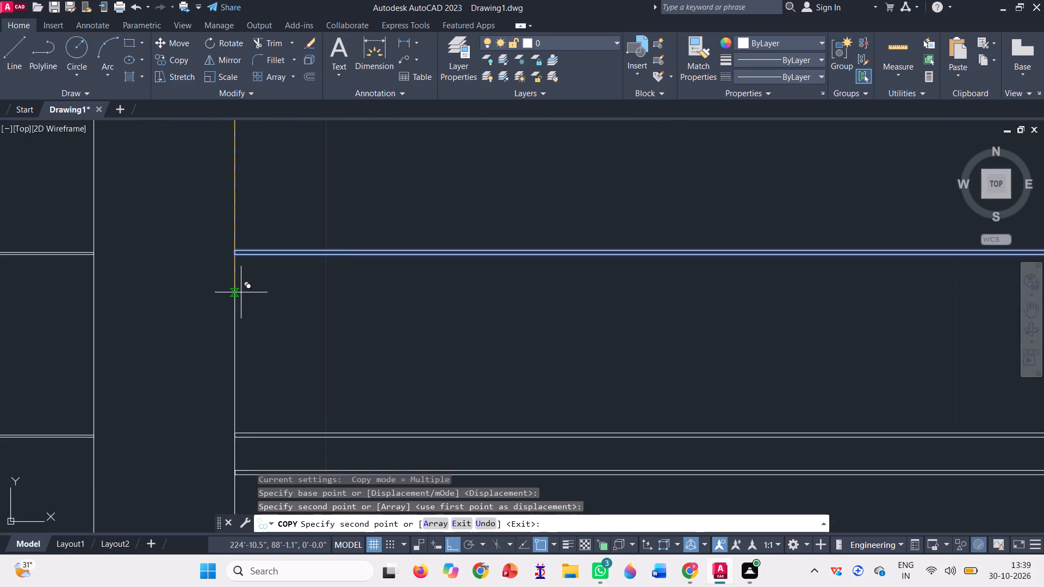
{"action": "left_click", "coordinate": [228, 434]}
{"action": "scroll", "coordinate": [261, 339], "scroll_direction": "down", "scroll_amount": 2}
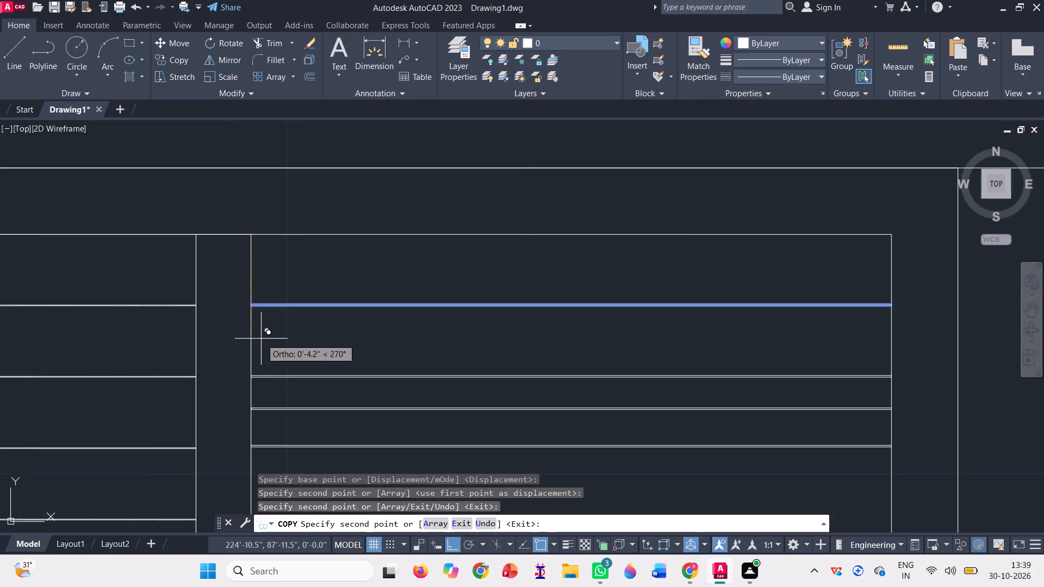
{"action": "scroll", "coordinate": [251, 411], "scroll_direction": "up", "scroll_amount": 4}
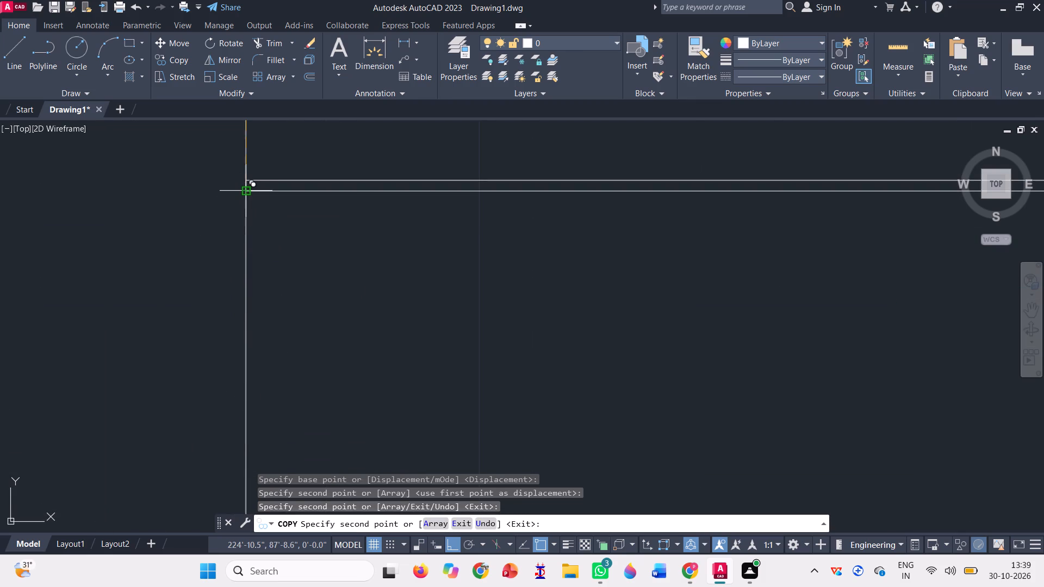
{"action": "left_click", "coordinate": [246, 191]}
{"action": "scroll", "coordinate": [251, 248], "scroll_direction": "down", "scroll_amount": 4}
{"action": "scroll", "coordinate": [254, 328], "scroll_direction": "up", "scroll_amount": 3}
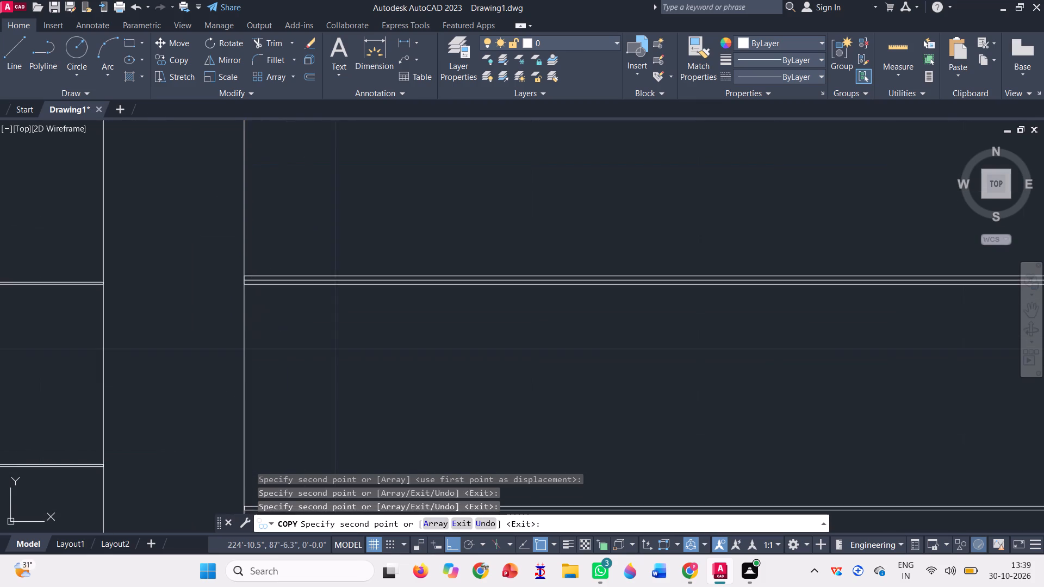
{"action": "scroll", "coordinate": [237, 258], "scroll_direction": "up", "scroll_amount": 4}
{"action": "left_click", "coordinate": [239, 267]}
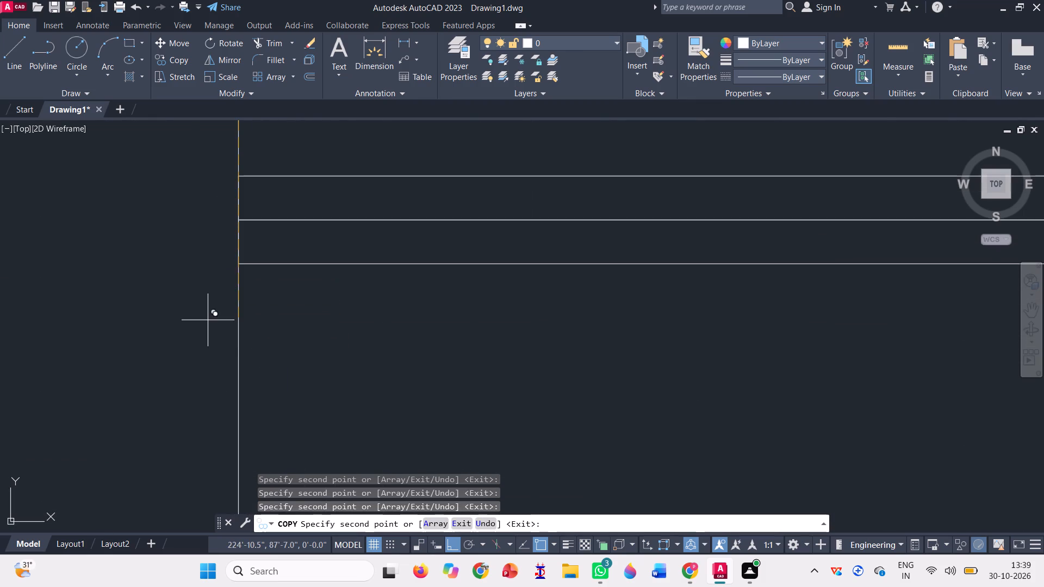
Add three more bar copies down the right pane, snapping each to the lower-left corner of the next bar already placed.
{"action": "scroll", "coordinate": [219, 279], "scroll_direction": "down", "scroll_amount": 9}
{"action": "scroll", "coordinate": [232, 330], "scroll_direction": "up", "scroll_amount": 4}
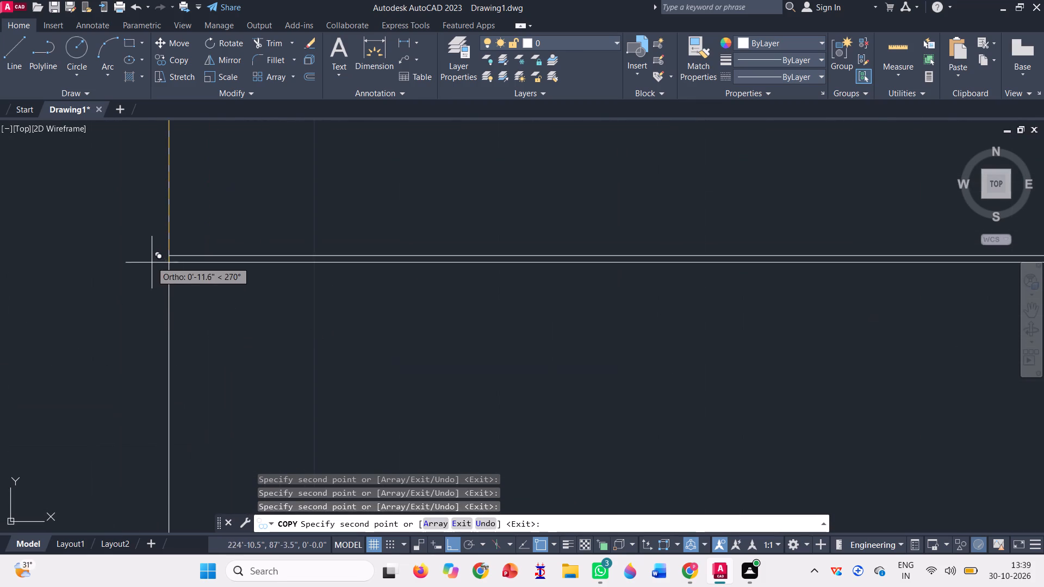
{"action": "scroll", "coordinate": [151, 261], "scroll_direction": "up", "scroll_amount": 3}
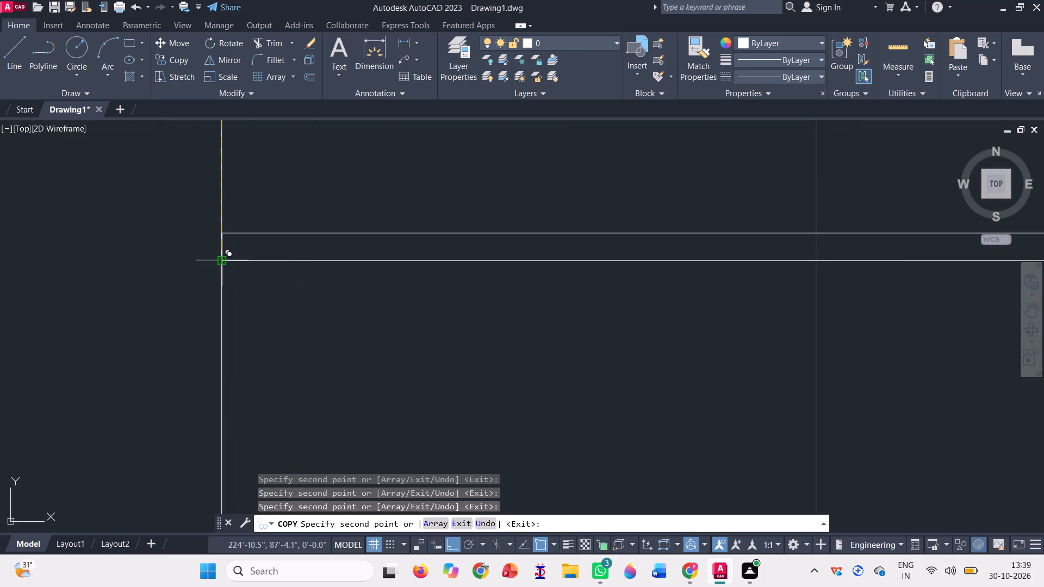
{"action": "left_click", "coordinate": [220, 259]}
{"action": "scroll", "coordinate": [229, 265], "scroll_direction": "down", "scroll_amount": 7}
{"action": "scroll", "coordinate": [233, 303], "scroll_direction": "up", "scroll_amount": 4}
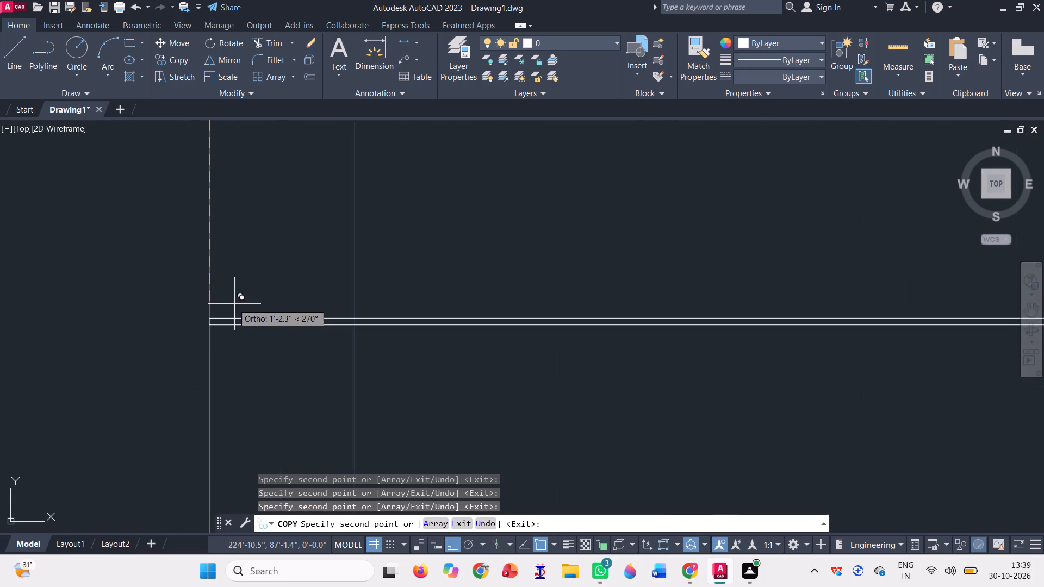
{"action": "scroll", "coordinate": [221, 334], "scroll_direction": "up", "scroll_amount": 3}
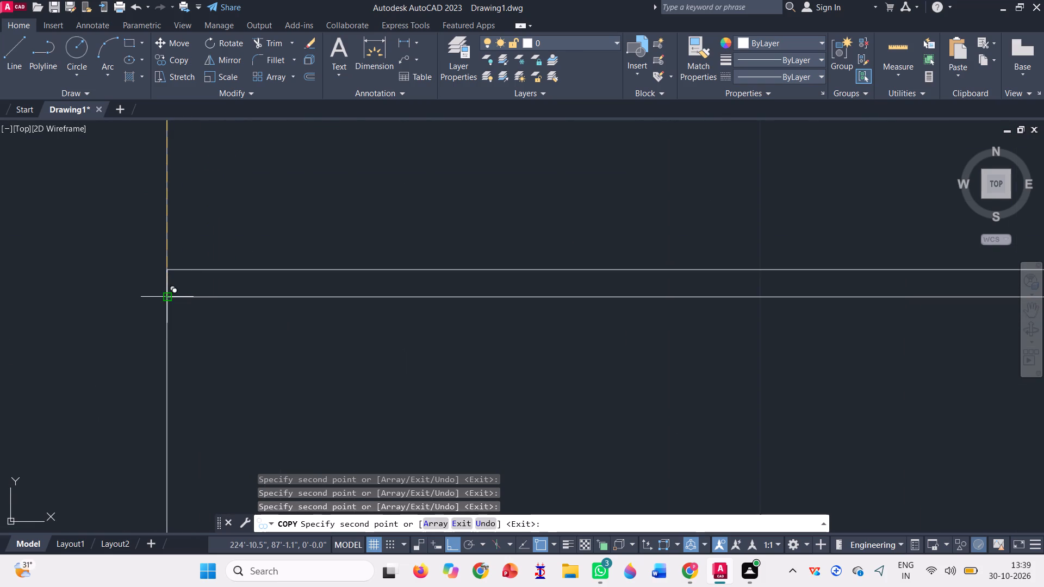
{"action": "left_click", "coordinate": [170, 296]}
{"action": "scroll", "coordinate": [173, 224], "scroll_direction": "down", "scroll_amount": 8}
{"action": "scroll", "coordinate": [163, 278], "scroll_direction": "up", "scroll_amount": 3}
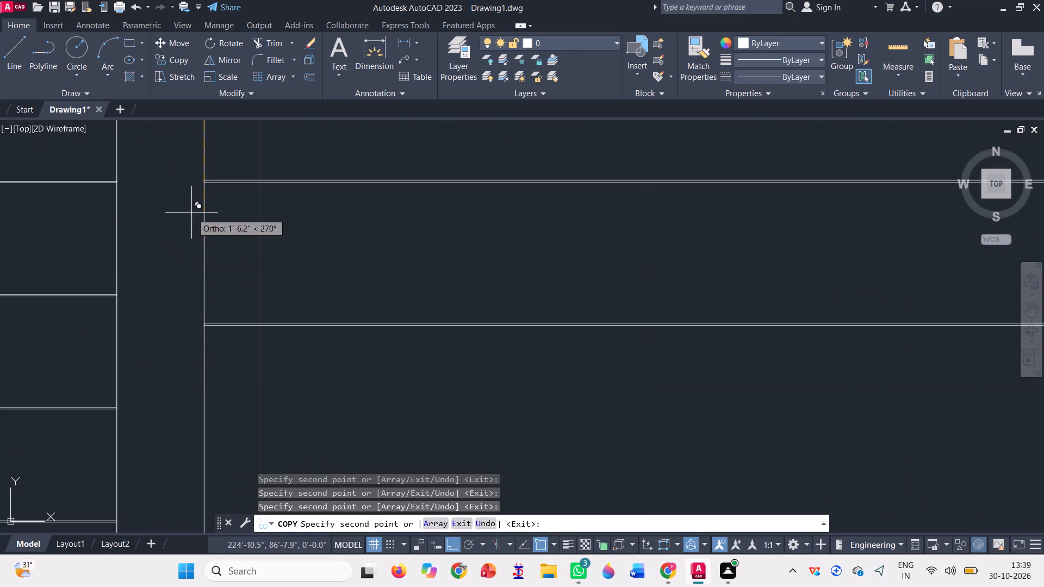
{"action": "scroll", "coordinate": [194, 199], "scroll_direction": "up", "scroll_amount": 4}
{"action": "scroll", "coordinate": [263, 252], "scroll_direction": "down", "scroll_amount": 1}
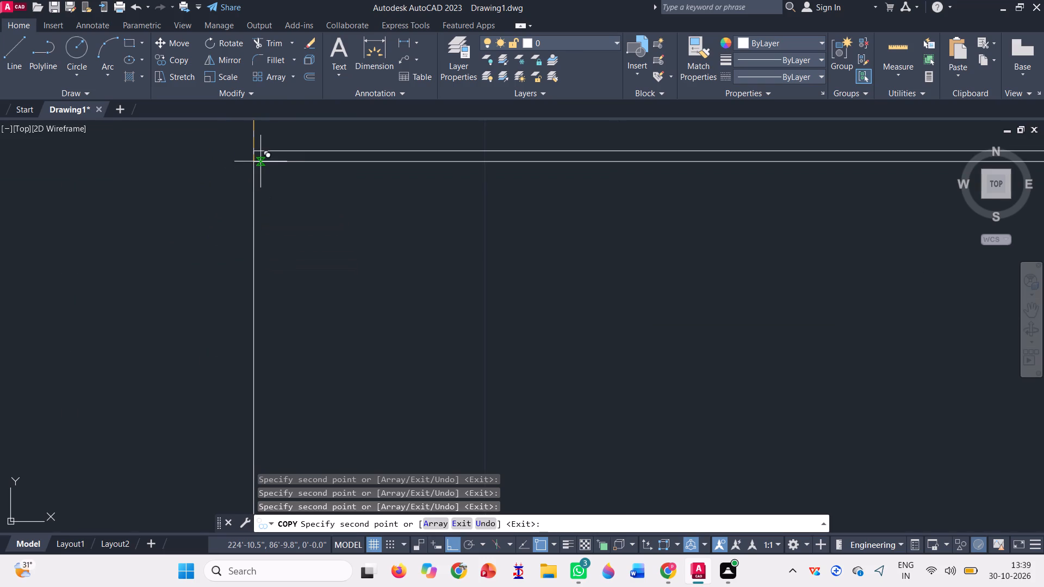
{"action": "left_click", "coordinate": [254, 163]}
Place two further bar copies down the right pane at lower-left bar corners, and end the copy.
{"action": "scroll", "coordinate": [246, 248], "scroll_direction": "down", "scroll_amount": 5}
{"action": "scroll", "coordinate": [250, 280], "scroll_direction": "up", "scroll_amount": 4}
{"action": "scroll", "coordinate": [193, 322], "scroll_direction": "up", "scroll_amount": 2}
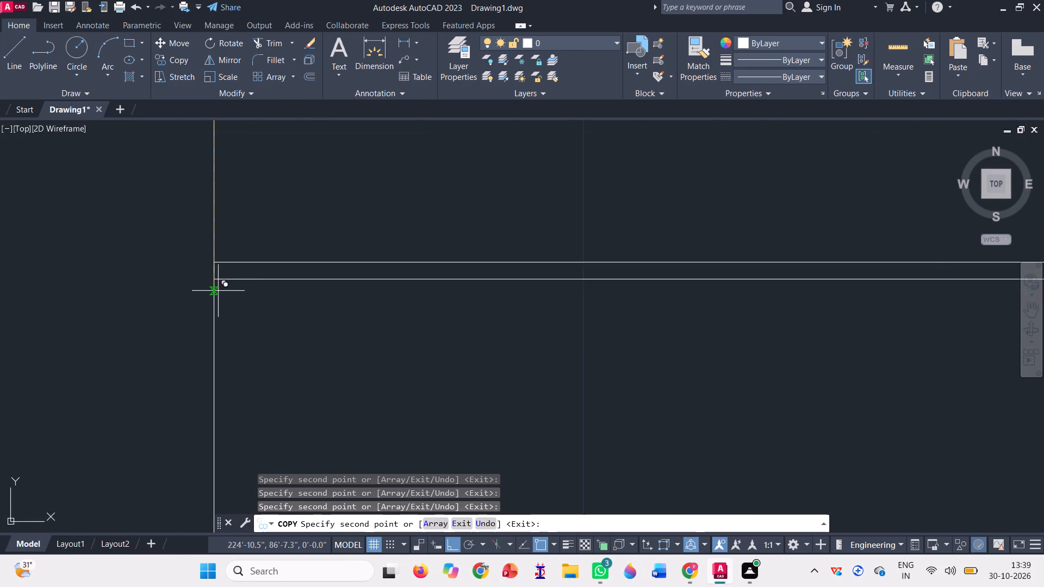
{"action": "left_click", "coordinate": [215, 277]}
{"action": "scroll", "coordinate": [189, 314], "scroll_direction": "down", "scroll_amount": 6}
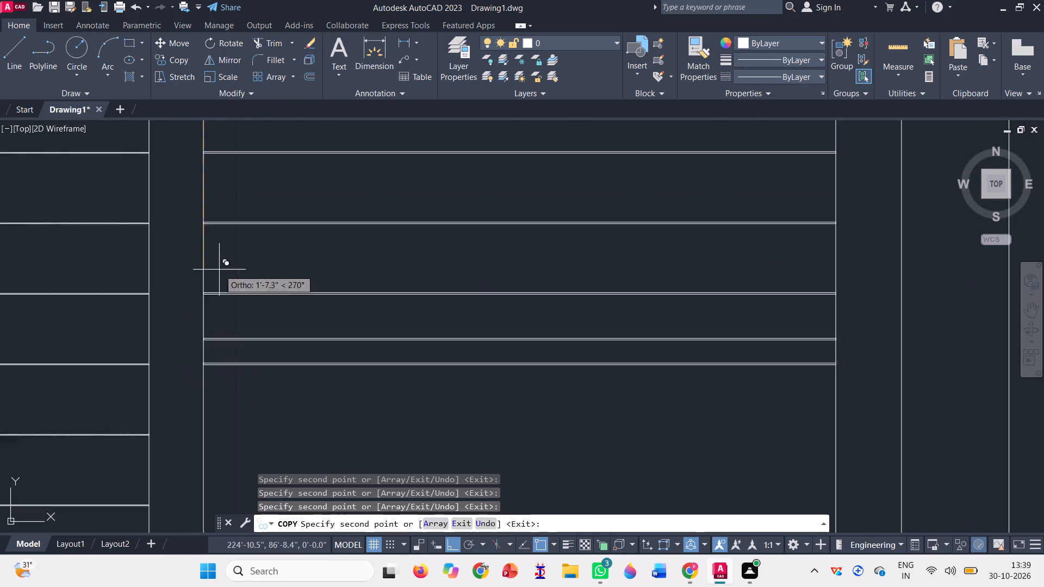
{"action": "scroll", "coordinate": [214, 341], "scroll_direction": "up", "scroll_amount": 4}
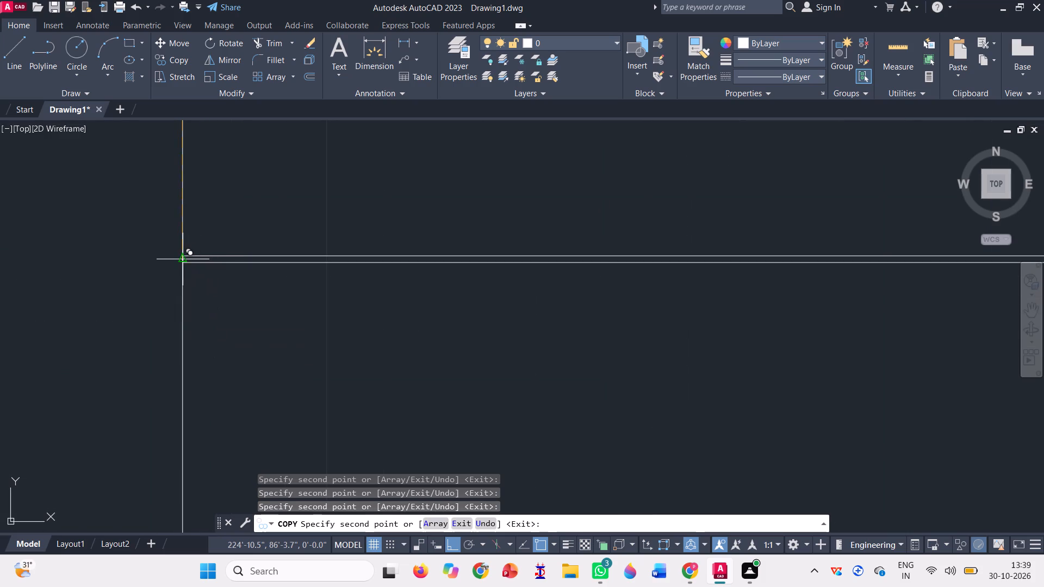
{"action": "scroll", "coordinate": [181, 267], "scroll_direction": "up", "scroll_amount": 3}
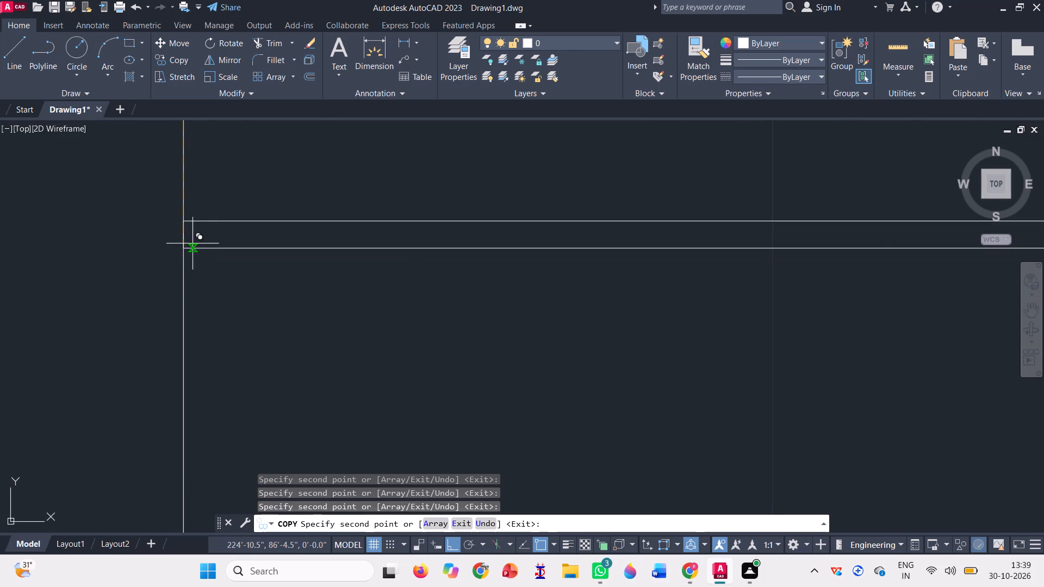
{"action": "left_click", "coordinate": [181, 245]}
{"action": "scroll", "coordinate": [225, 300], "scroll_direction": "down", "scroll_amount": 5}
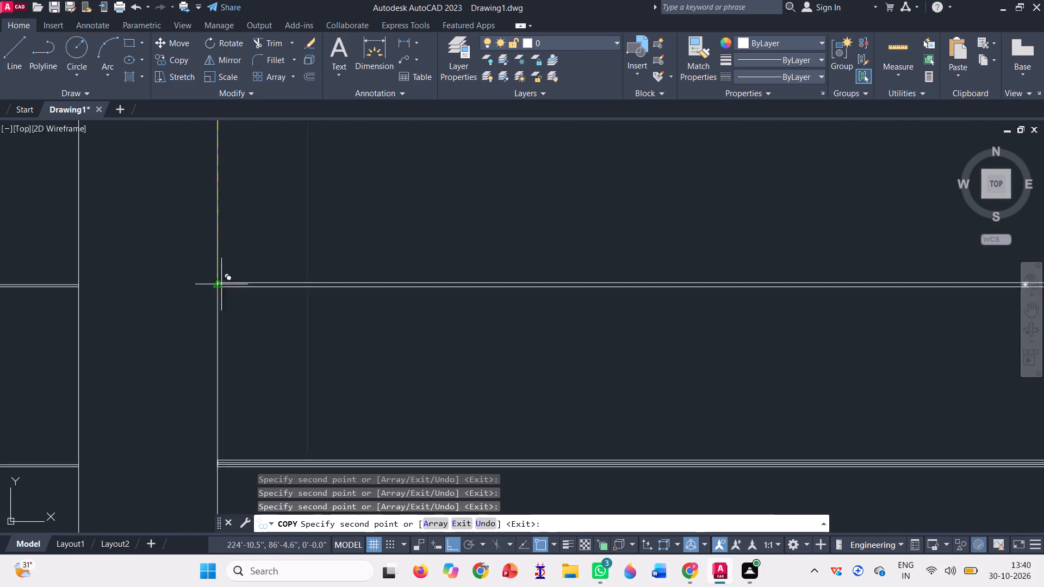
{"action": "scroll", "coordinate": [221, 284], "scroll_direction": "down", "scroll_amount": 4}
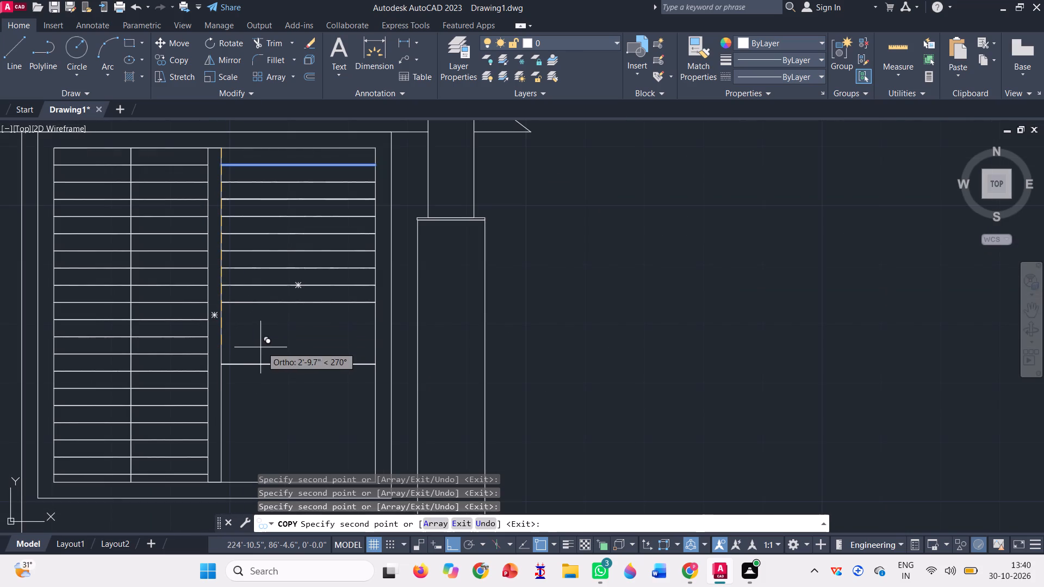
{"action": "key", "text": "Escape"}
Delete the extra bar that partly overlaps an evenly spaced bar in the right pane.
{"action": "scroll", "coordinate": [263, 195], "scroll_direction": "up", "scroll_amount": 3}
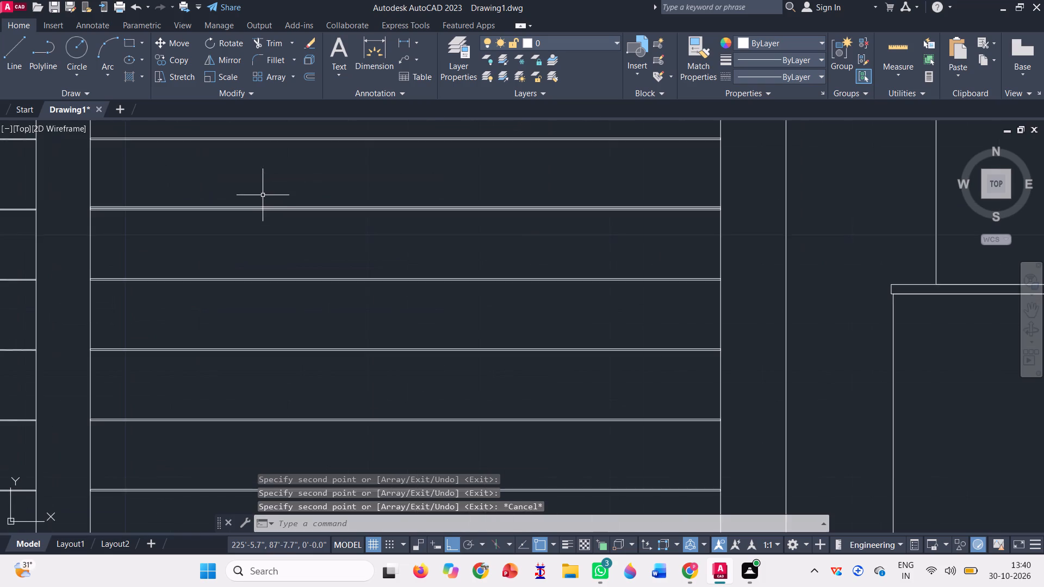
{"action": "scroll", "coordinate": [259, 202], "scroll_direction": "up", "scroll_amount": 4}
{"action": "left_click", "coordinate": [273, 233]}
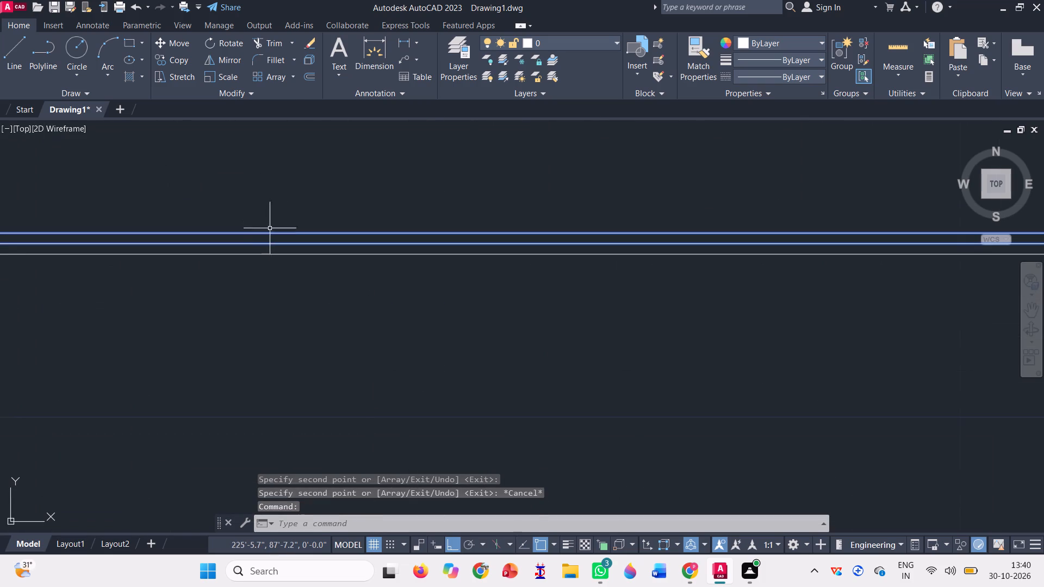
{"action": "key", "text": "Delete"}
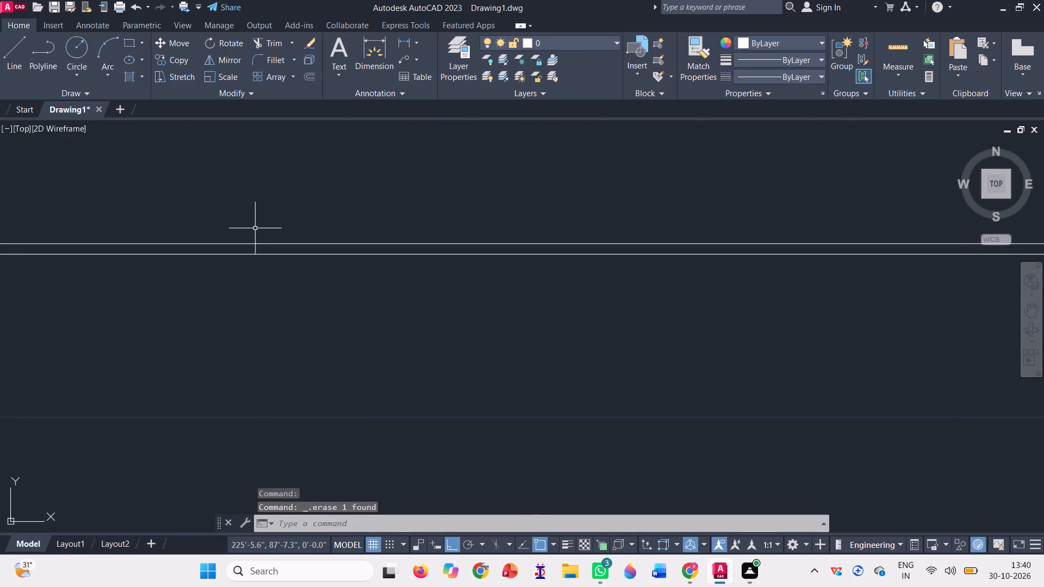
Copy the right pane's lowest bar downward one spacing, from the lower-left corner of the bar above to its own lower-left corner.
{"action": "scroll", "coordinate": [256, 230], "scroll_direction": "down", "scroll_amount": 5}
{"action": "scroll", "coordinate": [308, 216], "scroll_direction": "down", "scroll_amount": 5}
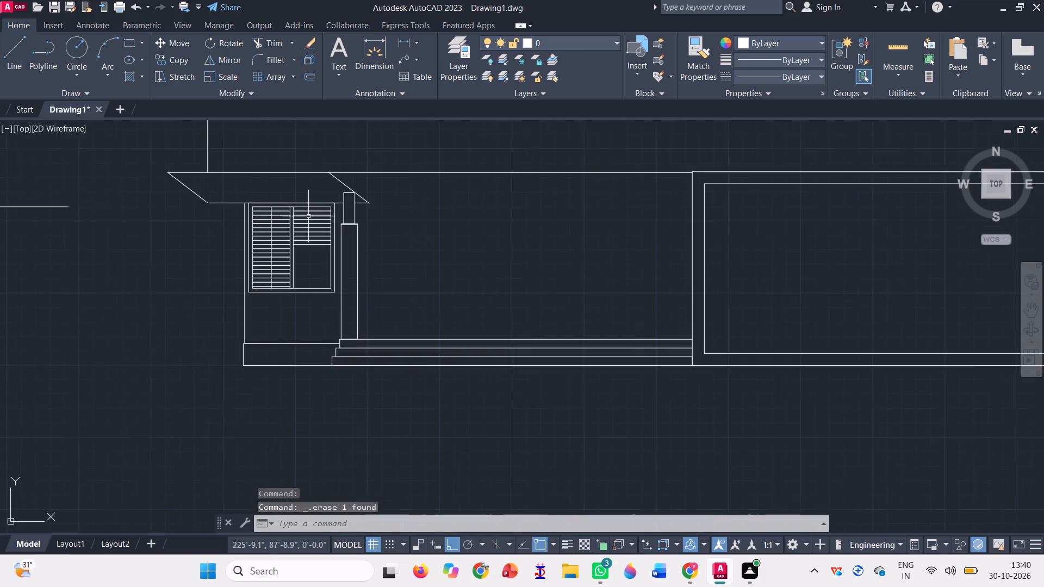
{"action": "scroll", "coordinate": [308, 216], "scroll_direction": "down", "scroll_amount": 1}
{"action": "scroll", "coordinate": [322, 246], "scroll_direction": "up", "scroll_amount": 2}
{"action": "scroll", "coordinate": [292, 199], "scroll_direction": "up", "scroll_amount": 3}
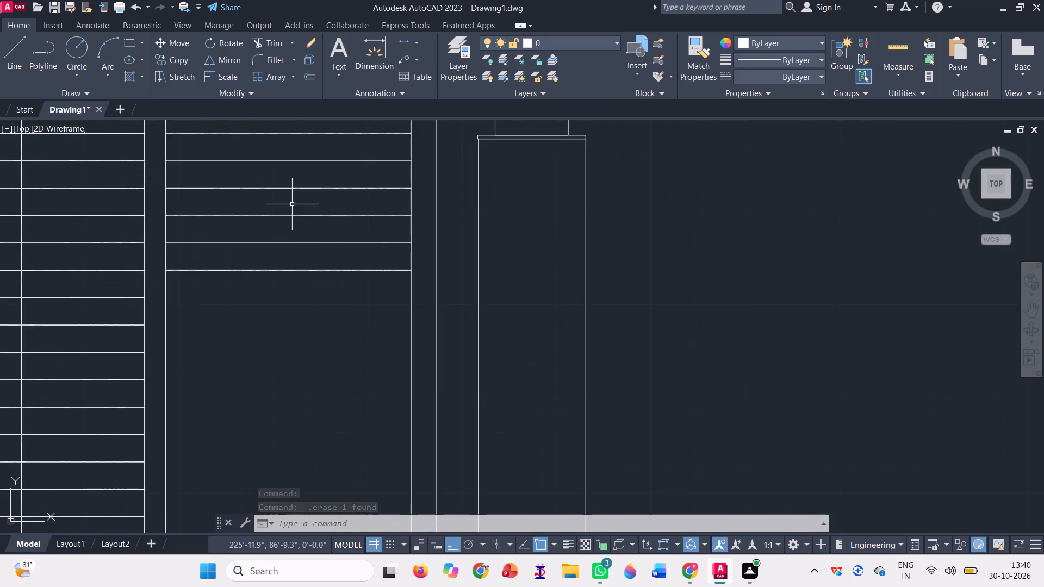
{"action": "left_click", "coordinate": [274, 295]}
{"action": "left_click", "coordinate": [239, 253]}
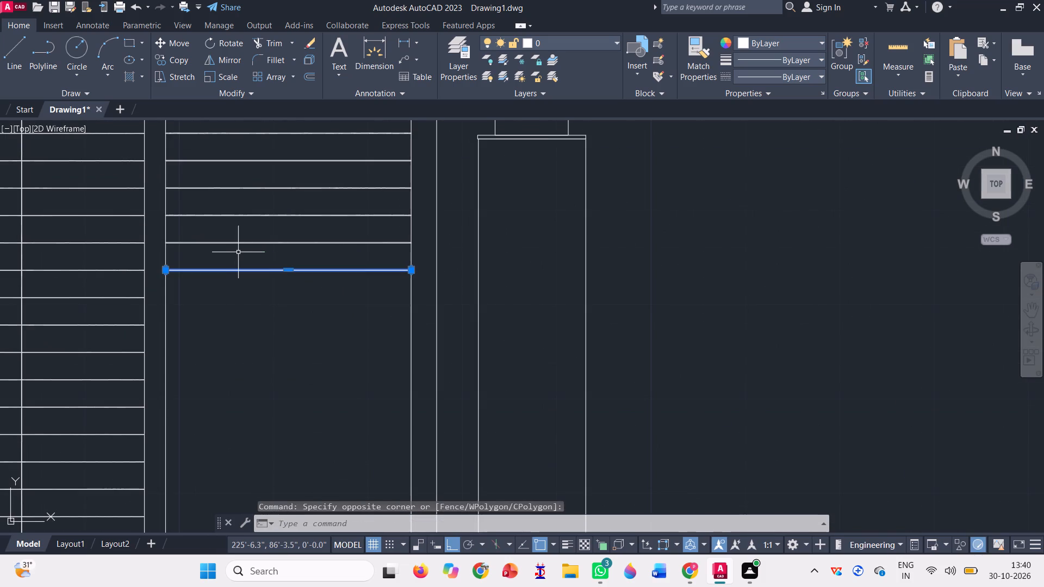
{"action": "type", "text": "co"}
{"action": "key", "text": "space"}
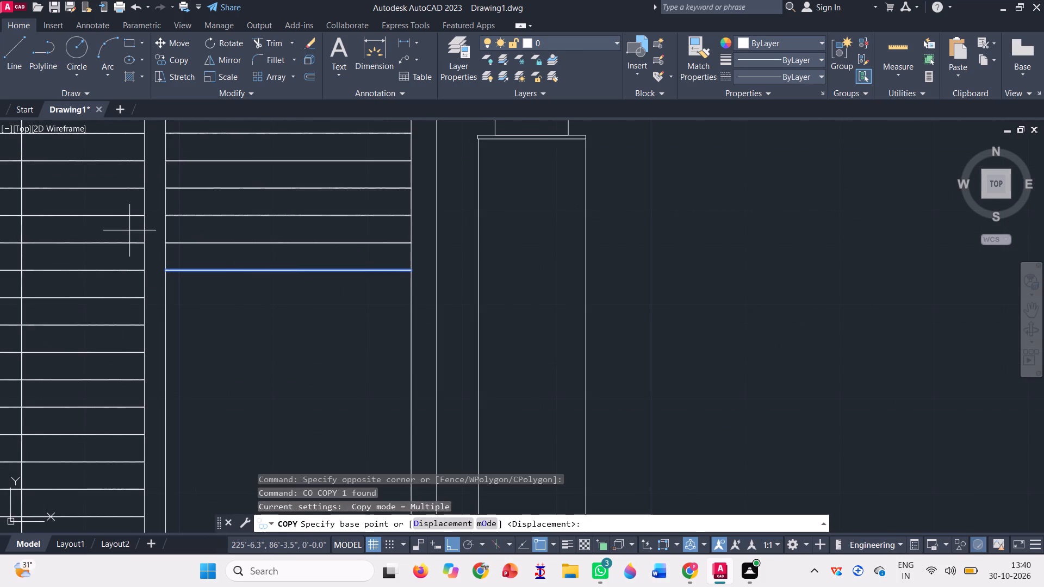
{"action": "scroll", "coordinate": [221, 259], "scroll_direction": "up", "scroll_amount": 3}
{"action": "scroll", "coordinate": [343, 251], "scroll_direction": "down", "scroll_amount": 2}
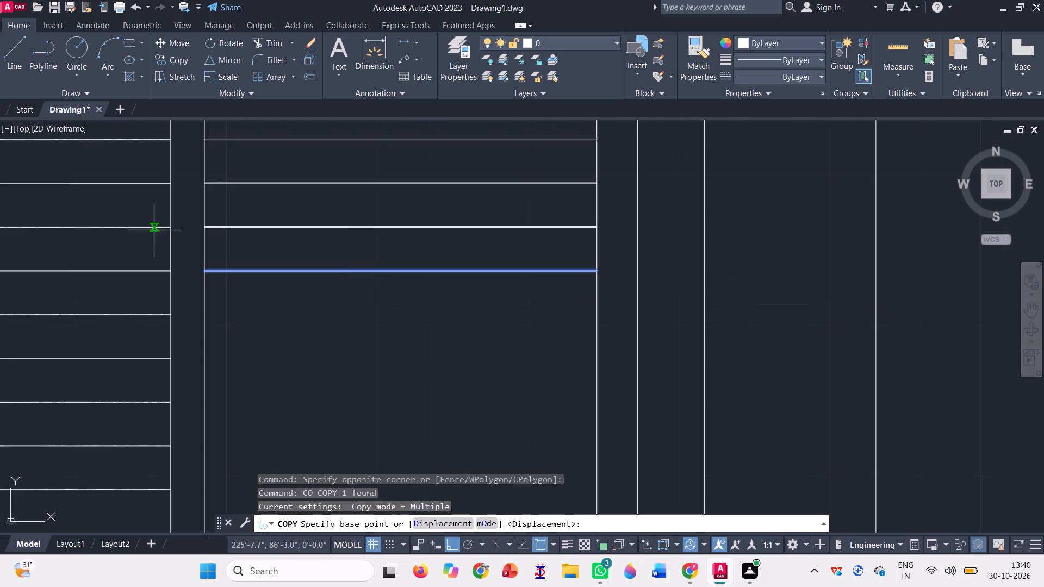
{"action": "scroll", "coordinate": [198, 235], "scroll_direction": "up", "scroll_amount": 4}
{"action": "scroll", "coordinate": [224, 186], "scroll_direction": "up", "scroll_amount": 3}
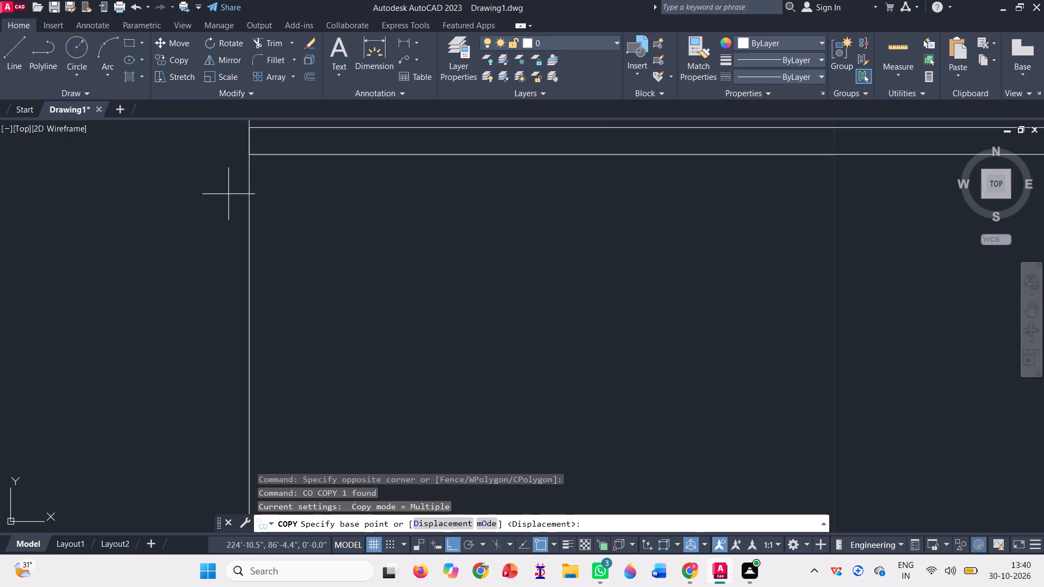
{"action": "left_click", "coordinate": [248, 155]}
{"action": "scroll", "coordinate": [258, 213], "scroll_direction": "down", "scroll_amount": 3}
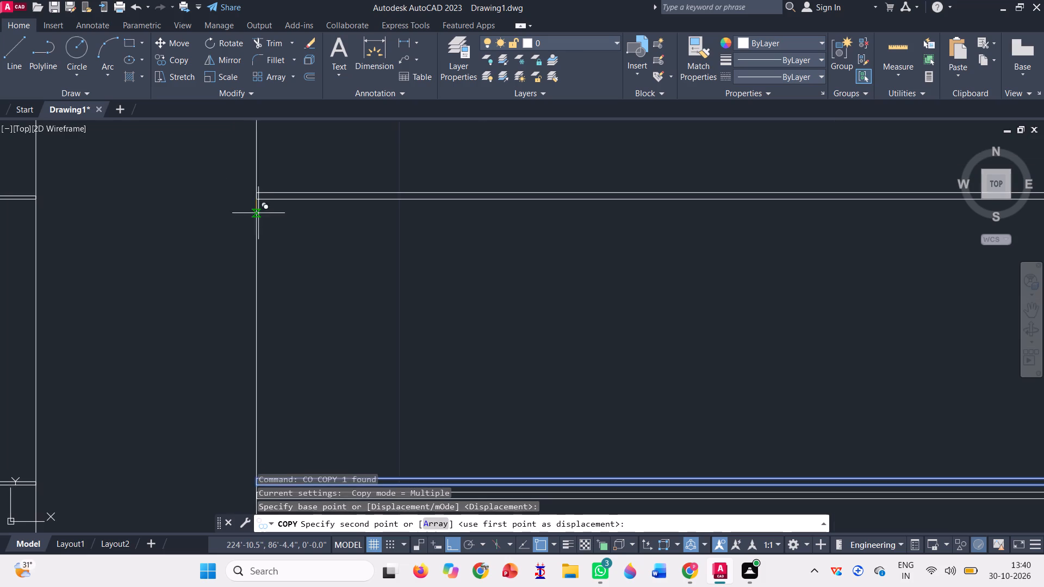
{"action": "scroll", "coordinate": [258, 213], "scroll_direction": "down", "scroll_amount": 2}
{"action": "scroll", "coordinate": [268, 330], "scroll_direction": "up", "scroll_amount": 3}
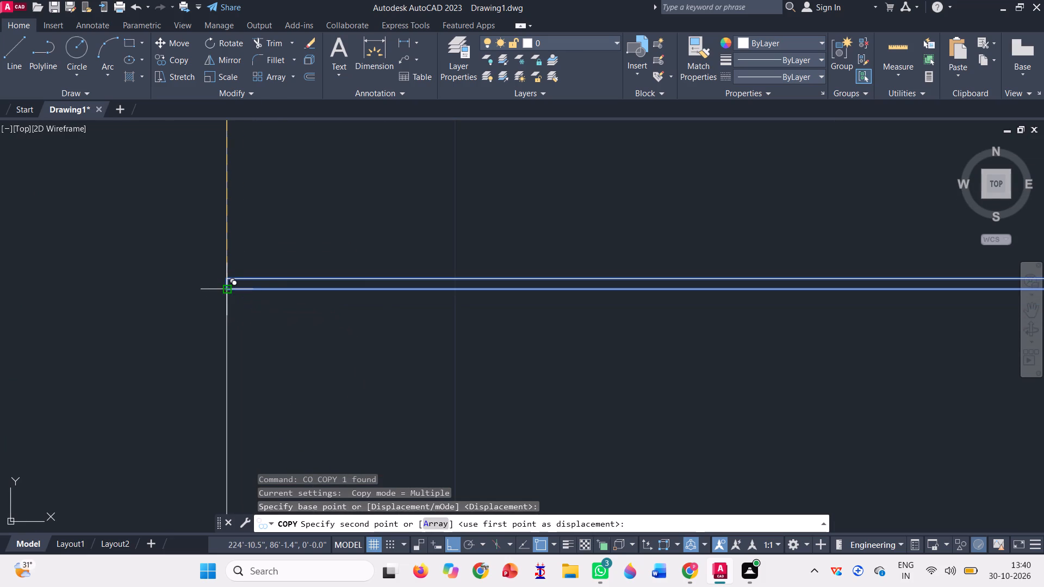
{"action": "left_click", "coordinate": [227, 290]}
Add three more copies down the right pane, snapping each to the lower-left corner of the next bar already placed.
{"action": "scroll", "coordinate": [246, 232], "scroll_direction": "down", "scroll_amount": 5}
{"action": "scroll", "coordinate": [223, 297], "scroll_direction": "up", "scroll_amount": 3}
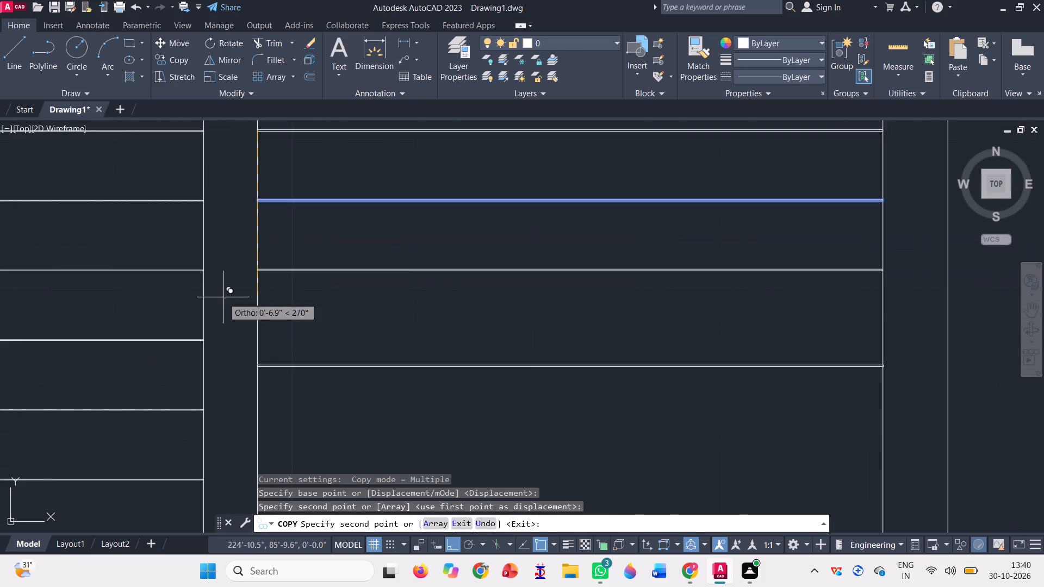
{"action": "scroll", "coordinate": [263, 236], "scroll_direction": "up", "scroll_amount": 4}
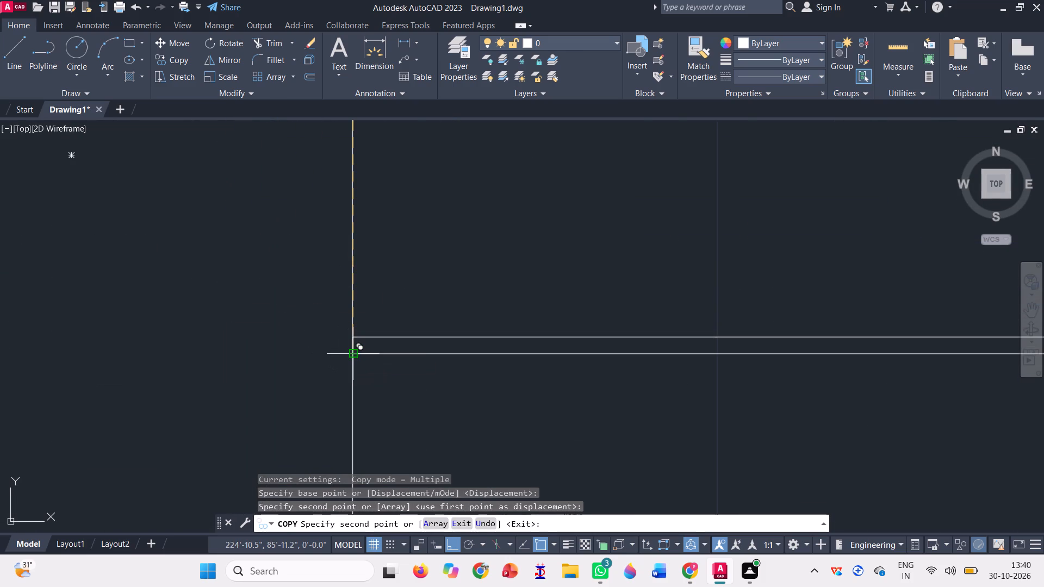
{"action": "left_click", "coordinate": [350, 355]}
{"action": "scroll", "coordinate": [229, 268], "scroll_direction": "down", "scroll_amount": 3}
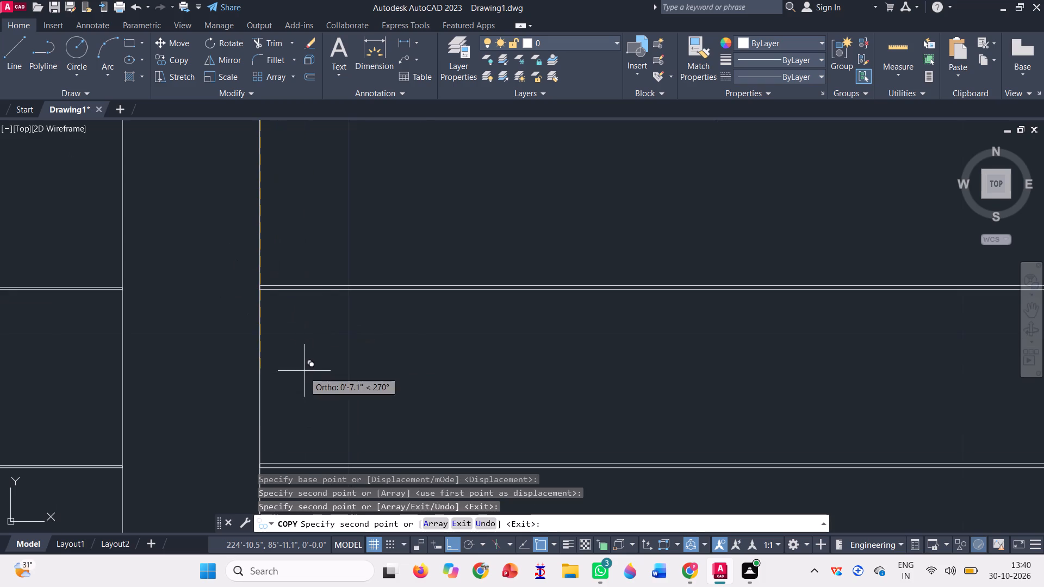
{"action": "scroll", "coordinate": [246, 228], "scroll_direction": "down", "scroll_amount": 2}
{"action": "scroll", "coordinate": [264, 327], "scroll_direction": "up", "scroll_amount": 3}
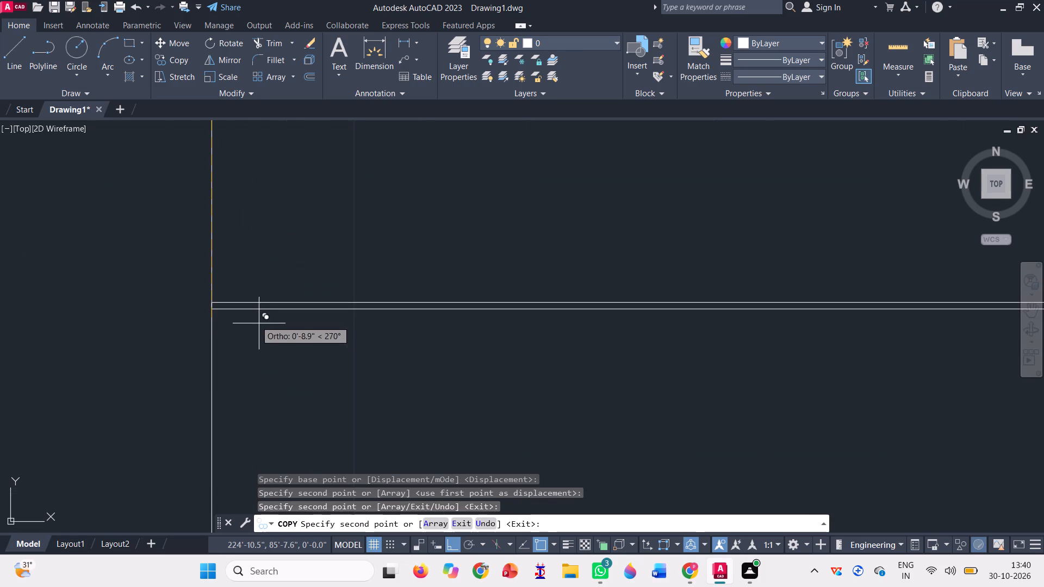
{"action": "scroll", "coordinate": [222, 316], "scroll_direction": "up", "scroll_amount": 3}
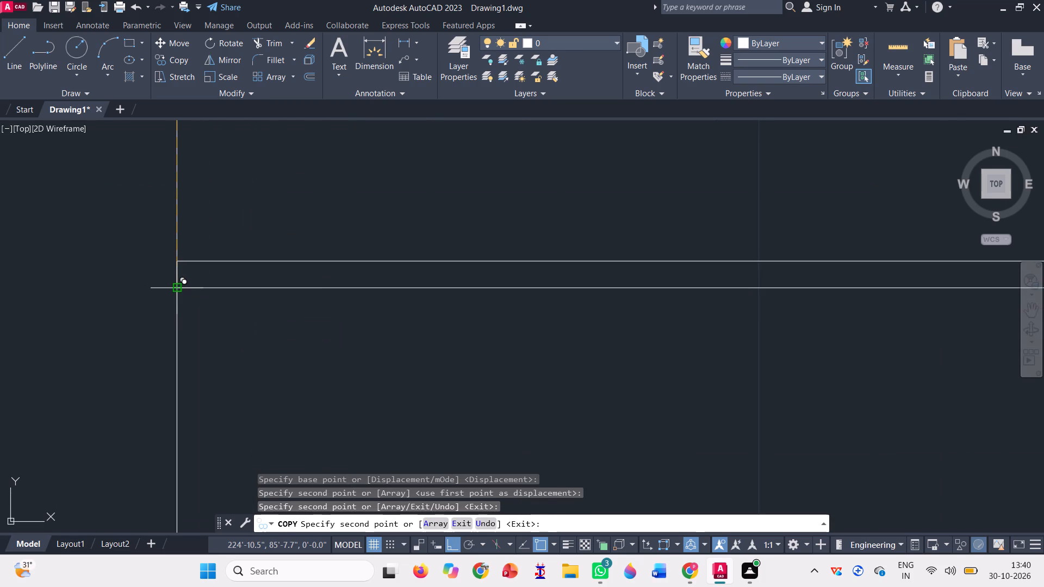
{"action": "left_click", "coordinate": [175, 286]}
{"action": "scroll", "coordinate": [182, 233], "scroll_direction": "down", "scroll_amount": 5}
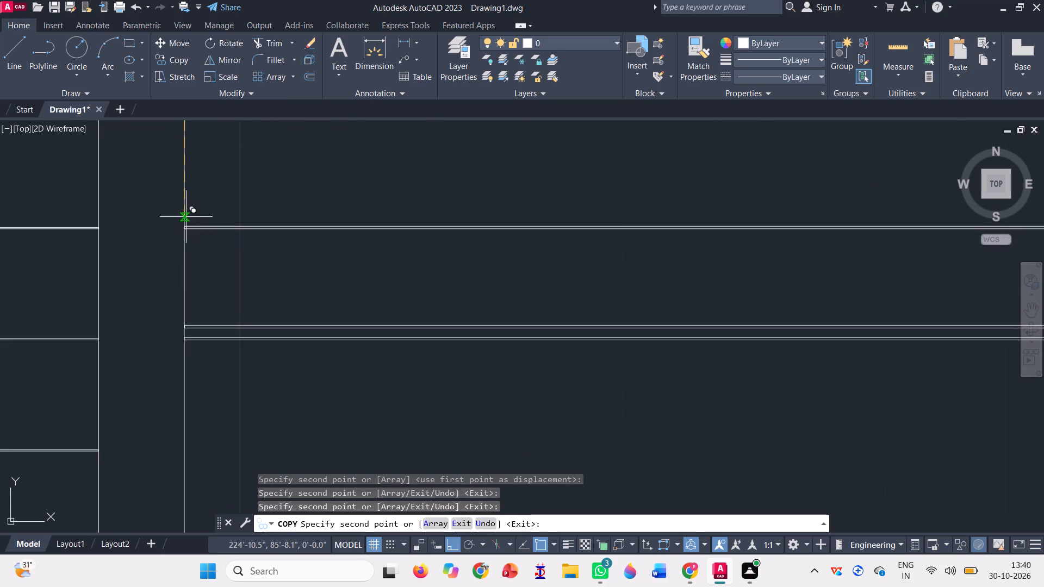
{"action": "scroll", "coordinate": [199, 353], "scroll_direction": "up", "scroll_amount": 3}
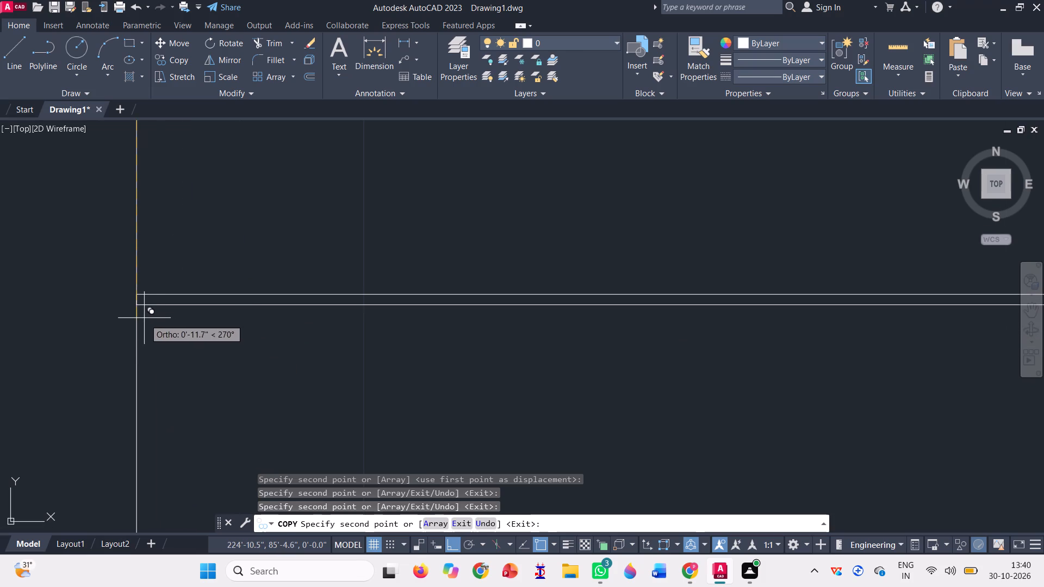
{"action": "left_click", "coordinate": [137, 307]}
Place three further bar copies down the right pane, snapping each to the lower-left corner of the next bar.
{"action": "scroll", "coordinate": [167, 218], "scroll_direction": "down", "scroll_amount": 5}
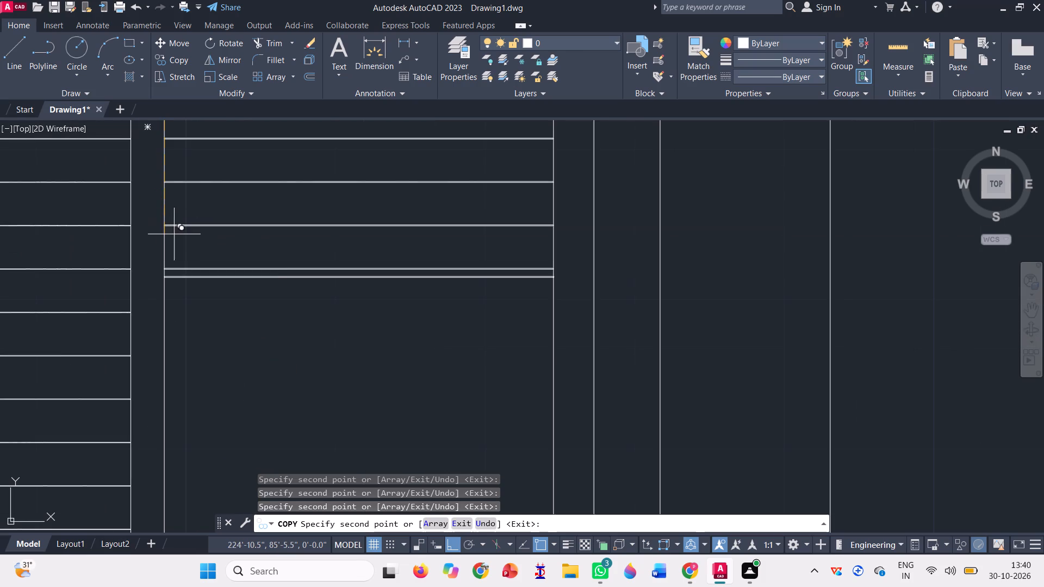
{"action": "scroll", "coordinate": [182, 290], "scroll_direction": "up", "scroll_amount": 3}
{"action": "scroll", "coordinate": [101, 201], "scroll_direction": "up", "scroll_amount": 3}
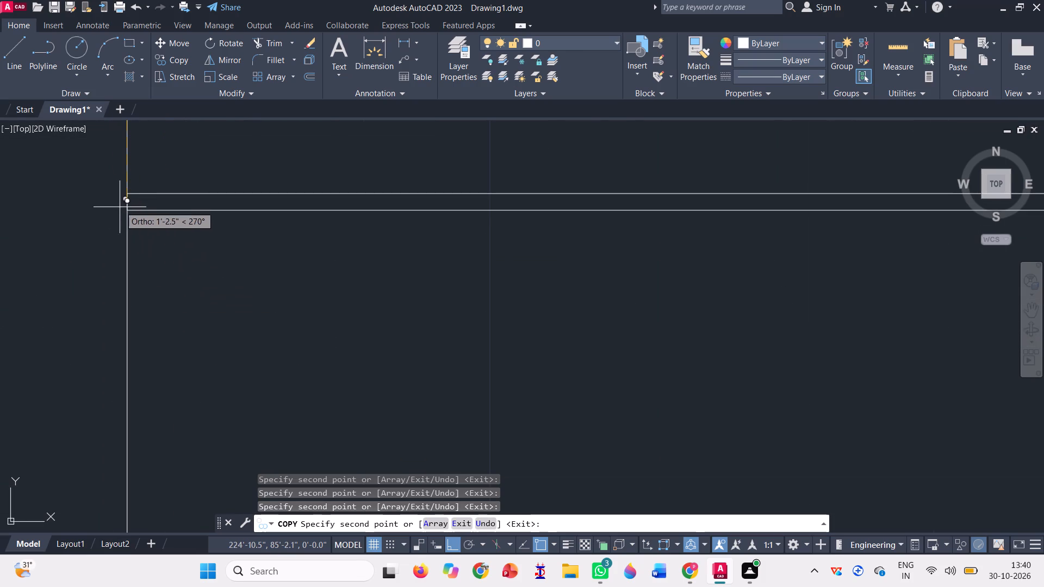
{"action": "left_click", "coordinate": [127, 212]}
{"action": "scroll", "coordinate": [121, 234], "scroll_direction": "down", "scroll_amount": 5}
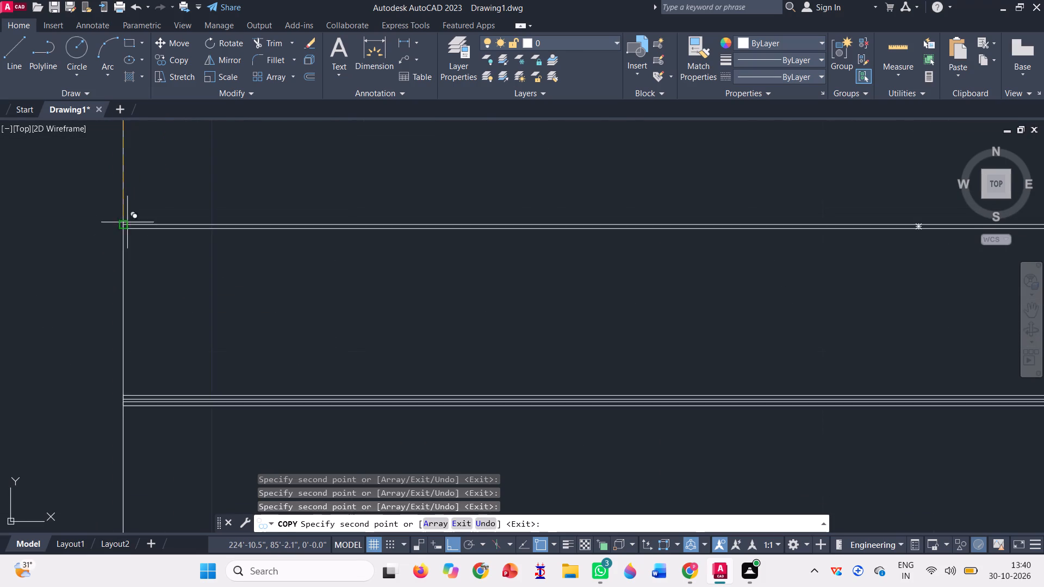
{"action": "scroll", "coordinate": [127, 221], "scroll_direction": "down", "scroll_amount": 1}
{"action": "scroll", "coordinate": [132, 271], "scroll_direction": "up", "scroll_amount": 4}
{"action": "scroll", "coordinate": [89, 247], "scroll_direction": "up", "scroll_amount": 2}
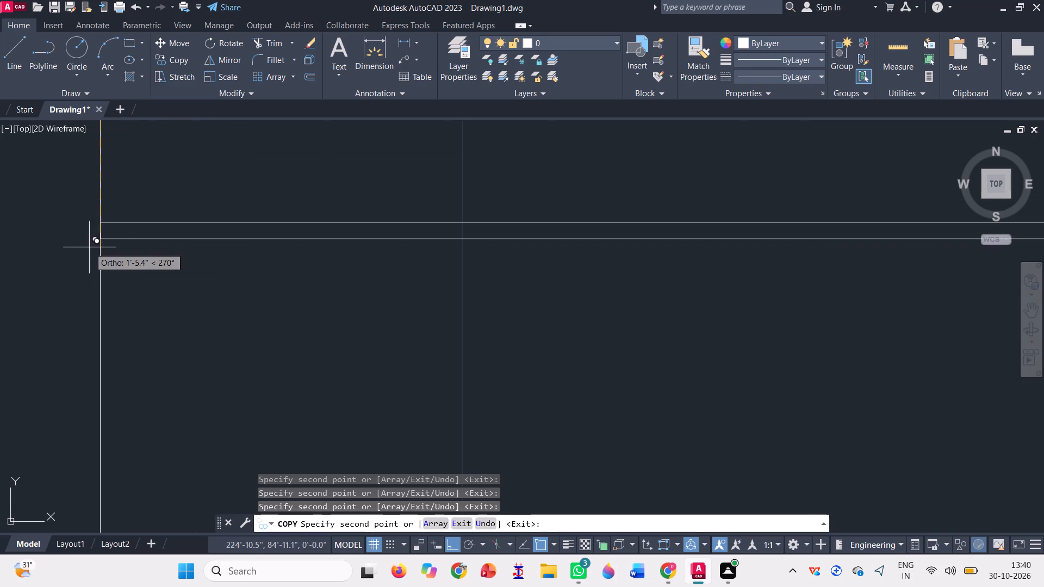
{"action": "left_click", "coordinate": [98, 238]}
{"action": "scroll", "coordinate": [122, 201], "scroll_direction": "down", "scroll_amount": 4}
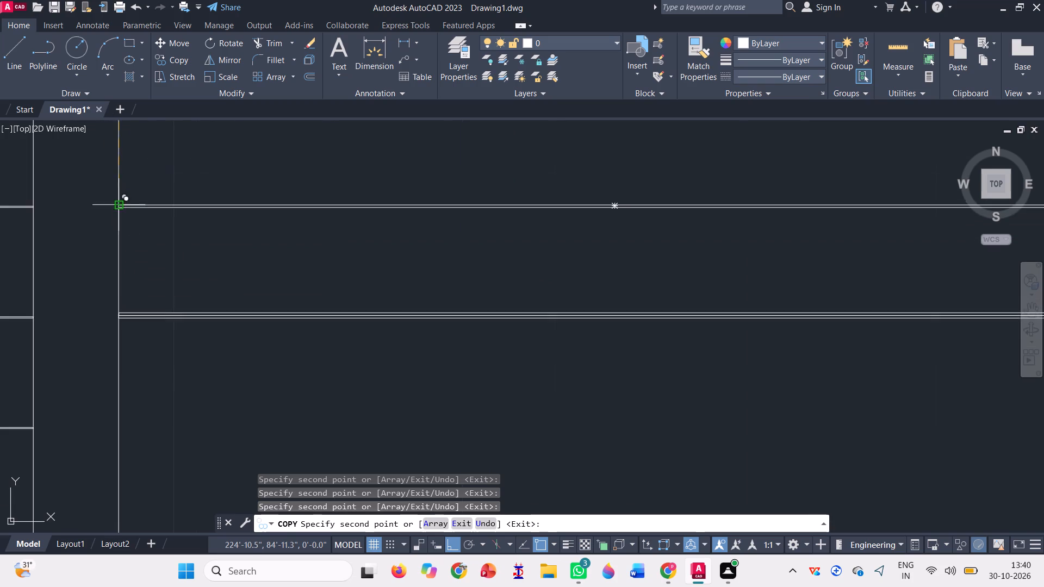
{"action": "scroll", "coordinate": [122, 201], "scroll_direction": "down", "scroll_amount": 2}
{"action": "scroll", "coordinate": [123, 231], "scroll_direction": "up", "scroll_amount": 3}
{"action": "scroll", "coordinate": [115, 304], "scroll_direction": "up", "scroll_amount": 3}
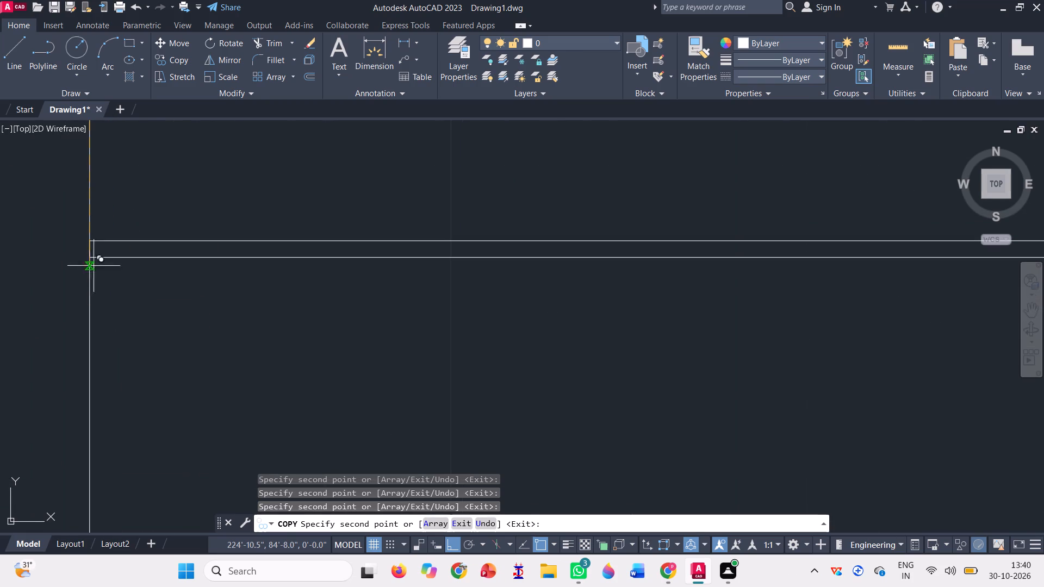
{"action": "left_click", "coordinate": [84, 254]}
Place three more bar copies down to the bottom of the right pane at successive bars' left corners, and end the copy.
{"action": "scroll", "coordinate": [126, 232], "scroll_direction": "down", "scroll_amount": 6}
{"action": "scroll", "coordinate": [139, 303], "scroll_direction": "up", "scroll_amount": 3}
{"action": "scroll", "coordinate": [86, 308], "scroll_direction": "up", "scroll_amount": 3}
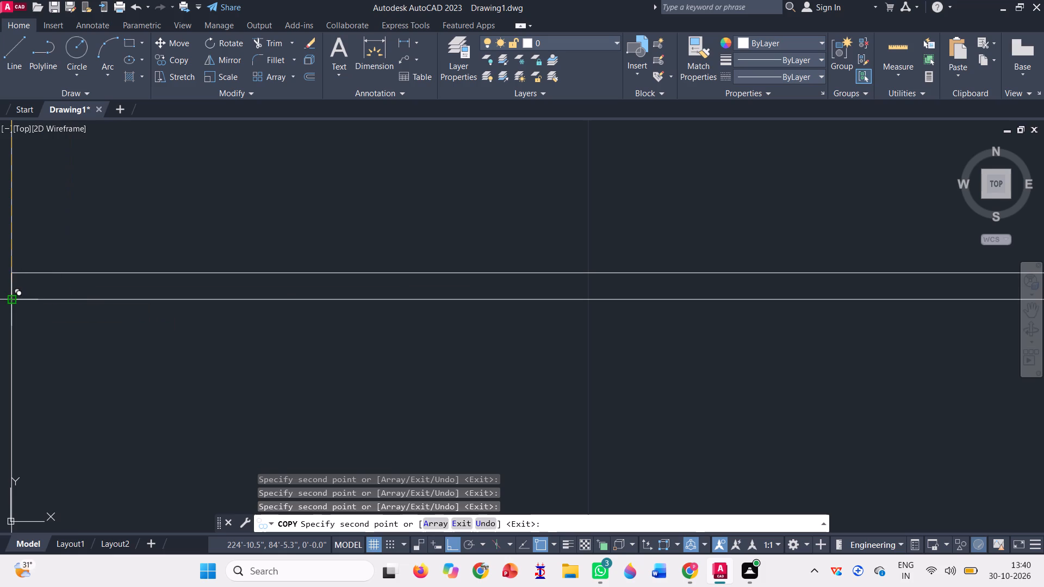
{"action": "left_click", "coordinate": [9, 296]}
{"action": "scroll", "coordinate": [175, 255], "scroll_direction": "down", "scroll_amount": 6}
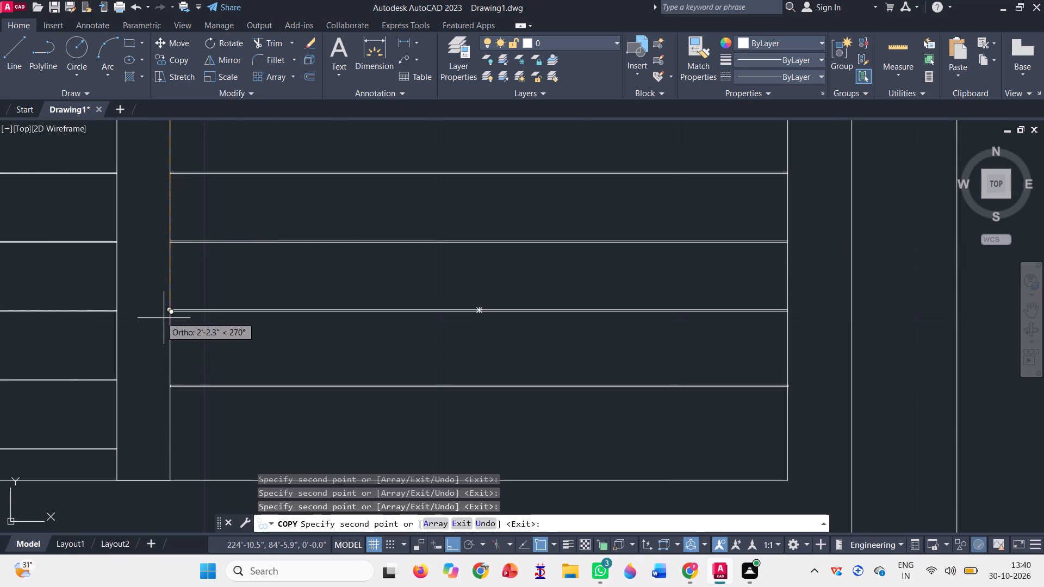
{"action": "scroll", "coordinate": [168, 318], "scroll_direction": "up", "scroll_amount": 6}
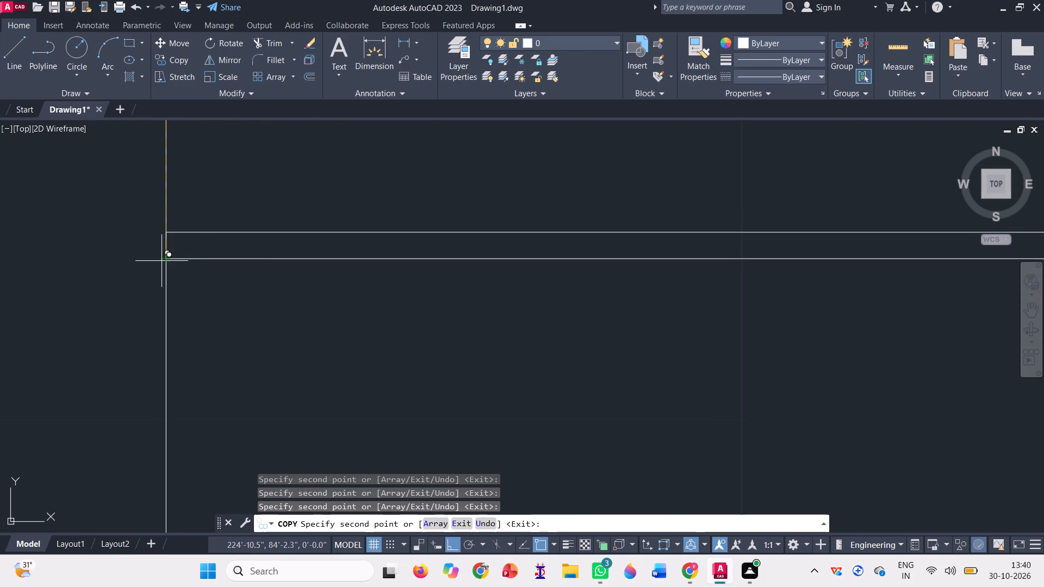
{"action": "left_click", "coordinate": [161, 260]}
{"action": "scroll", "coordinate": [195, 225], "scroll_direction": "down", "scroll_amount": 6}
{"action": "scroll", "coordinate": [195, 298], "scroll_direction": "up", "scroll_amount": 4}
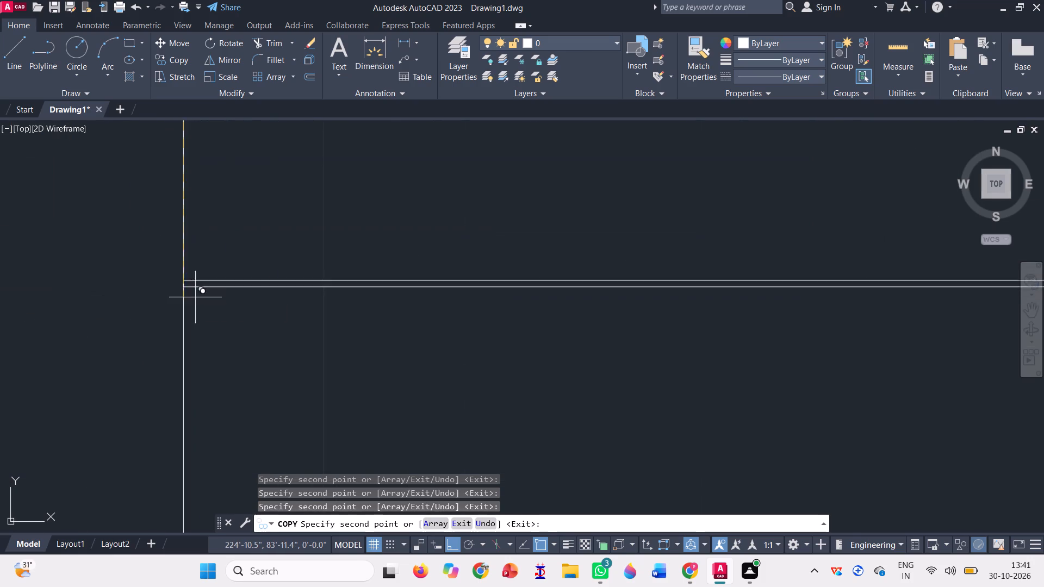
{"action": "left_click", "coordinate": [177, 277]}
{"action": "scroll", "coordinate": [196, 289], "scroll_direction": "down", "scroll_amount": 4}
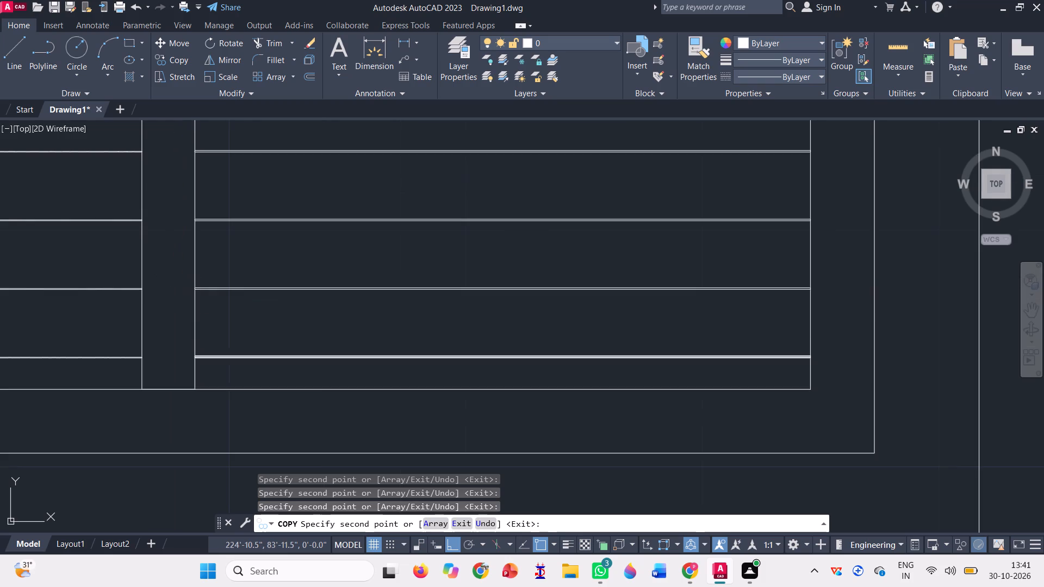
{"action": "key", "text": "space"}
Offset the sloped band's left slanted edge a small distance inward using the Through option, and end the offset.
{"action": "scroll", "coordinate": [239, 349], "scroll_direction": "down", "scroll_amount": 5}
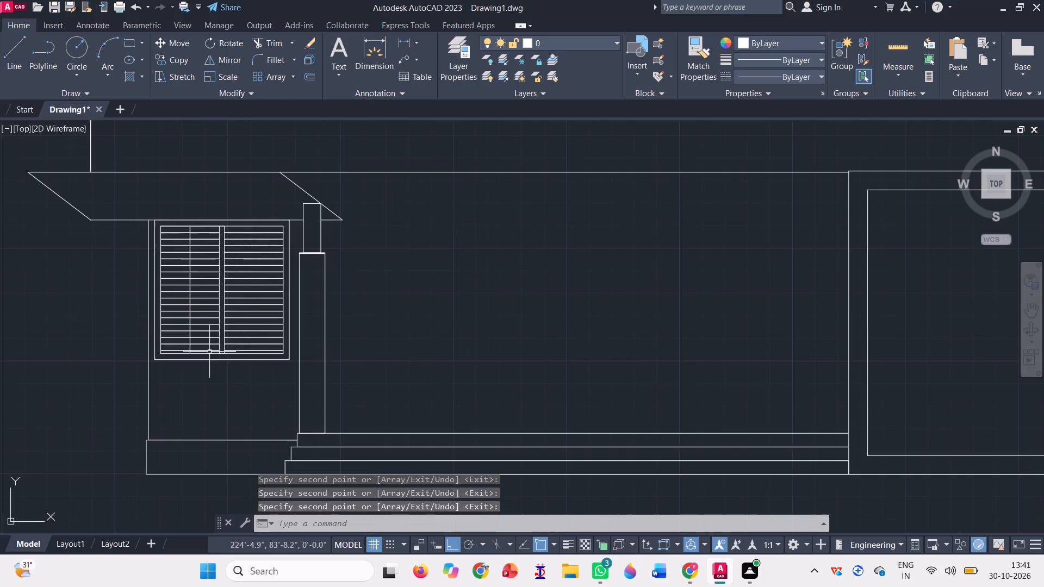
{"action": "scroll", "coordinate": [155, 339], "scroll_direction": "down", "scroll_amount": 1}
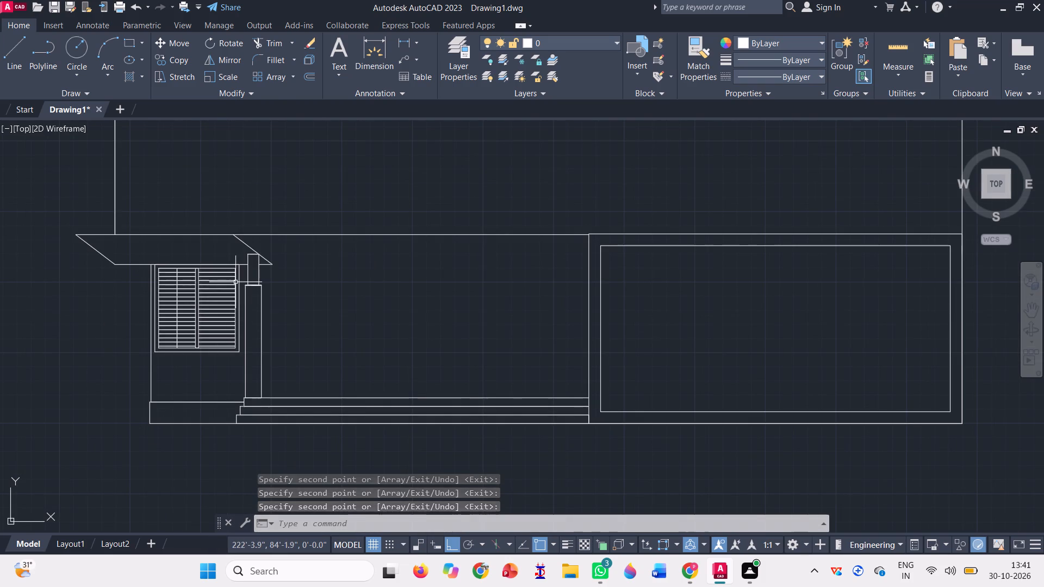
{"action": "scroll", "coordinate": [76, 220], "scroll_direction": "up", "scroll_amount": 1}
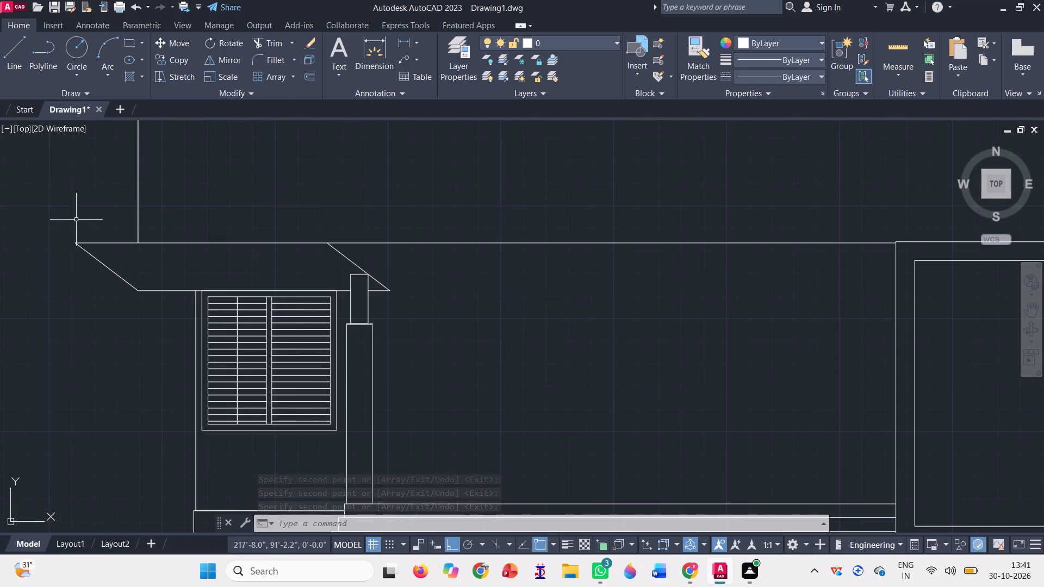
{"action": "left_click", "coordinate": [307, 71]}
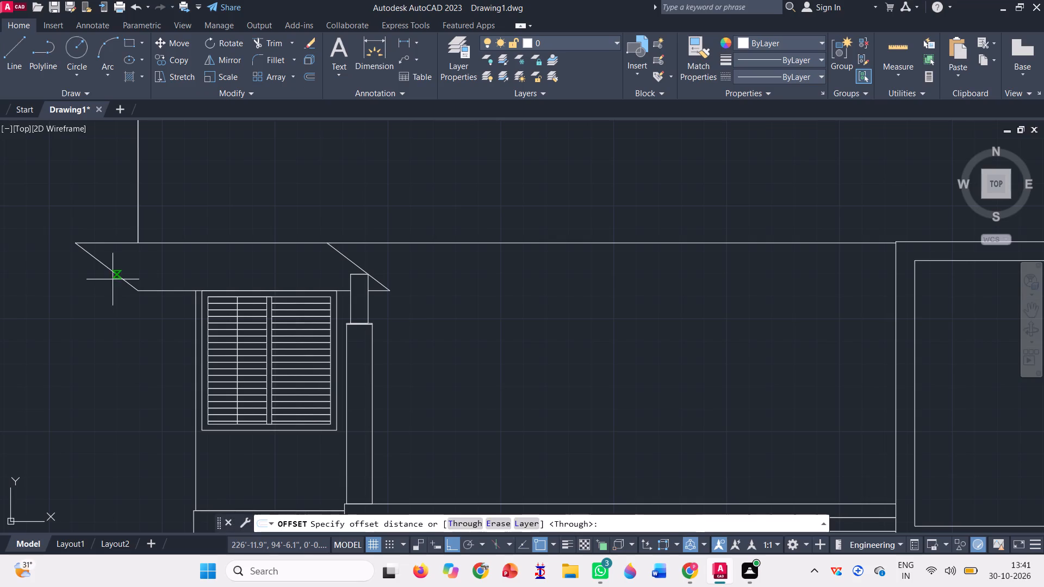
{"action": "key", "text": "space"}
{"action": "scroll", "coordinate": [111, 273], "scroll_direction": "up", "scroll_amount": 1}
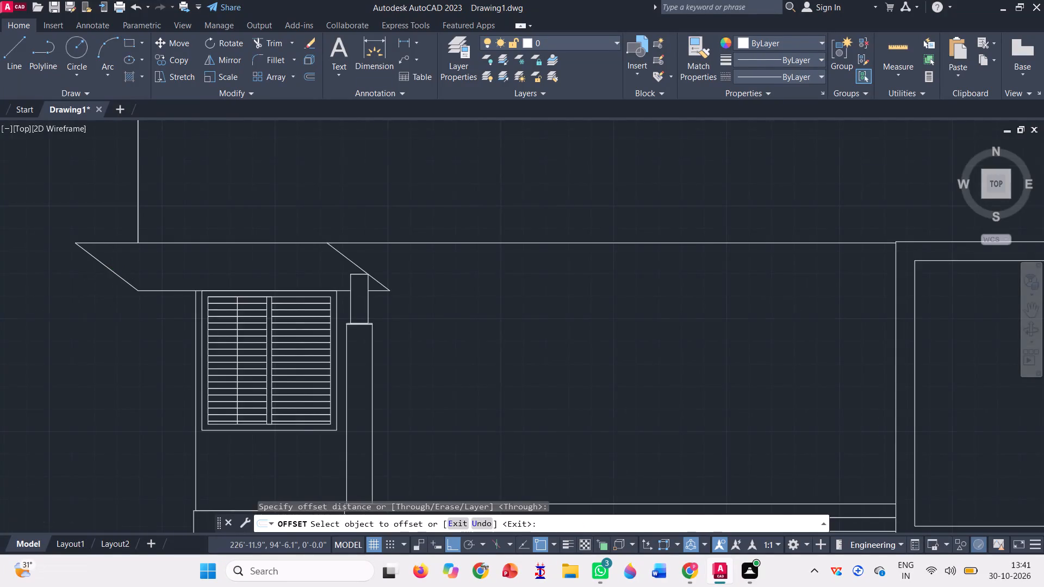
{"action": "scroll", "coordinate": [111, 273], "scroll_direction": "up", "scroll_amount": 1}
{"action": "left_click", "coordinate": [115, 272]}
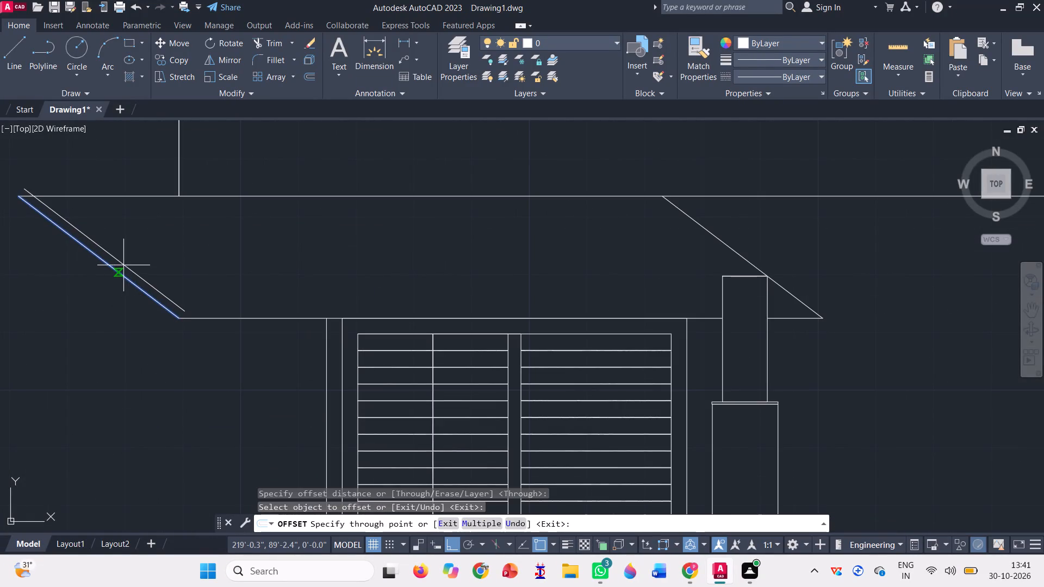
{"action": "scroll", "coordinate": [123, 265], "scroll_direction": "up", "scroll_amount": 4}
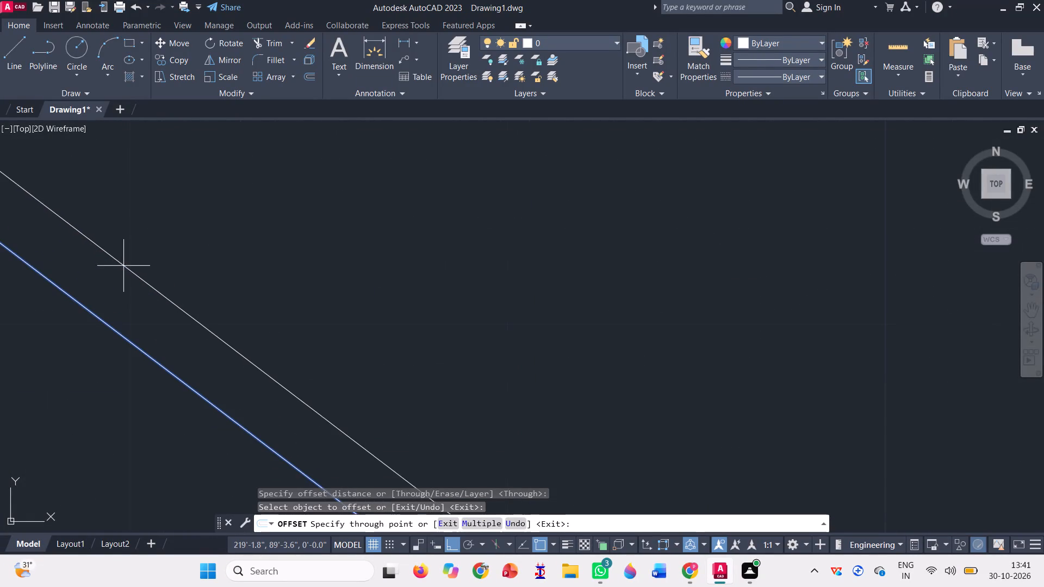
{"action": "left_click", "coordinate": [110, 284]}
{"action": "scroll", "coordinate": [163, 292], "scroll_direction": "down", "scroll_amount": 4}
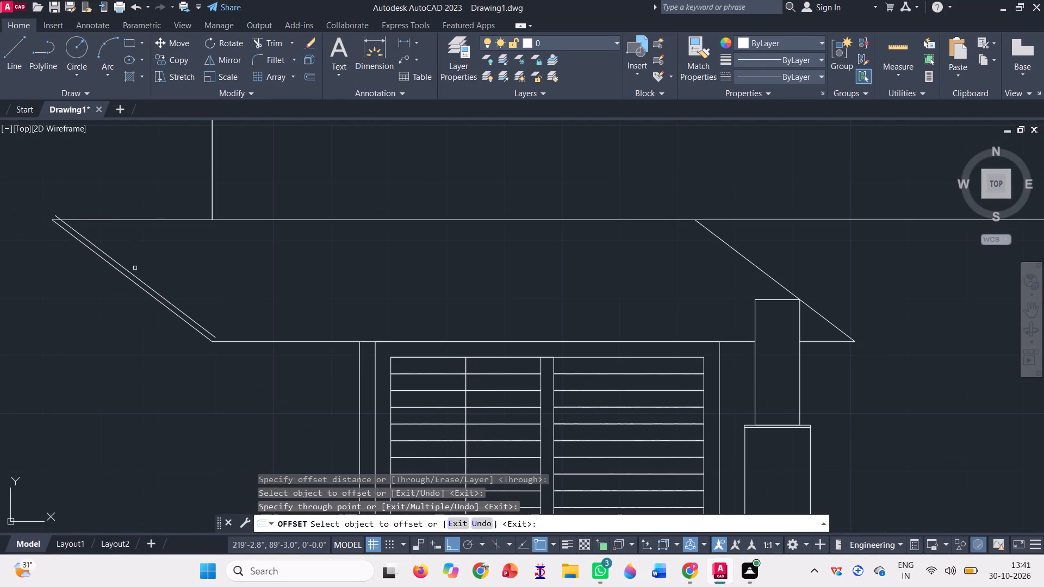
{"action": "key", "text": "Escape"}
Offset the band's bottom edge upward, taking the distance from the new slanted line's lower end to the band's lower-left corner, with Ortho off.
{"action": "left_click", "coordinate": [303, 75]}
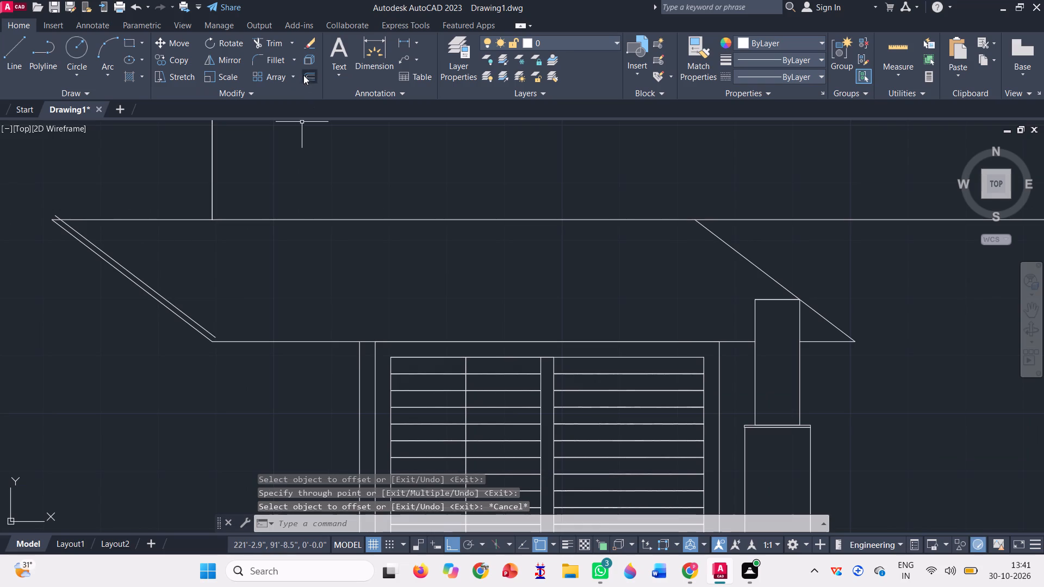
{"action": "scroll", "coordinate": [161, 316], "scroll_direction": "up", "scroll_amount": 2}
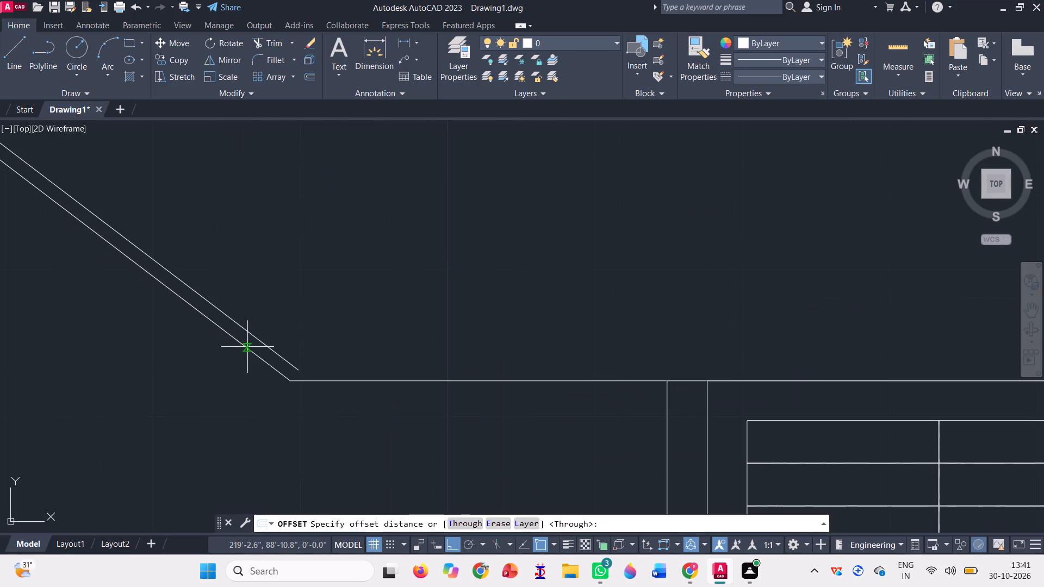
{"action": "left_click", "coordinate": [301, 366]}
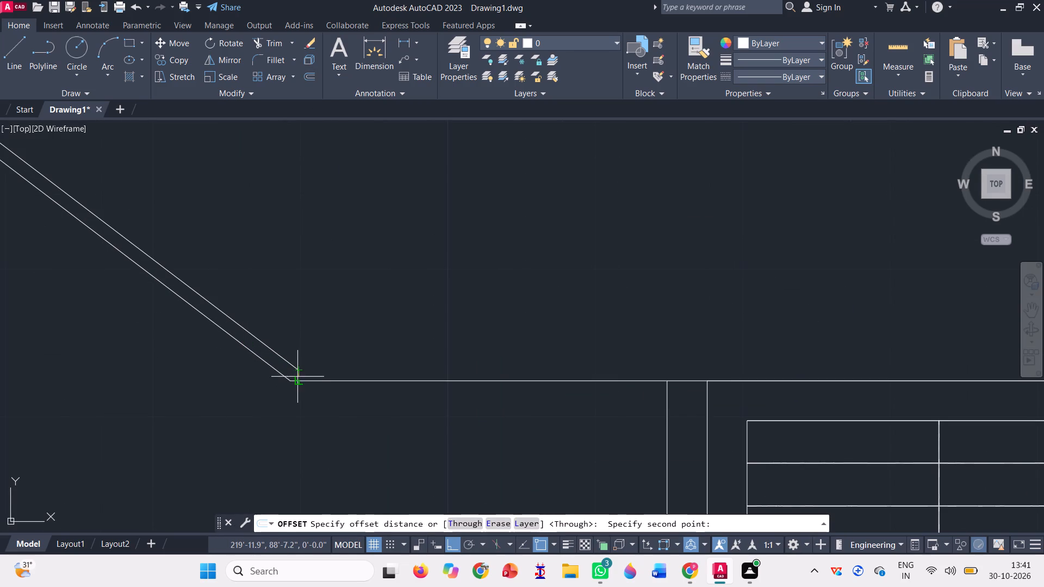
{"action": "scroll", "coordinate": [290, 376], "scroll_direction": "up", "scroll_amount": 4}
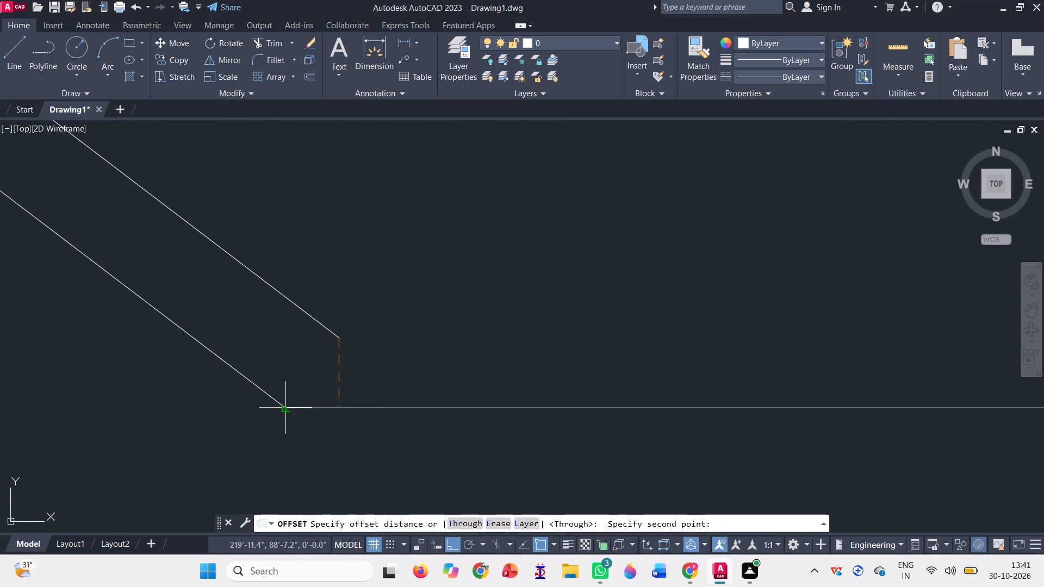
{"action": "key", "text": "F8"}
{"action": "left_click", "coordinate": [286, 408]}
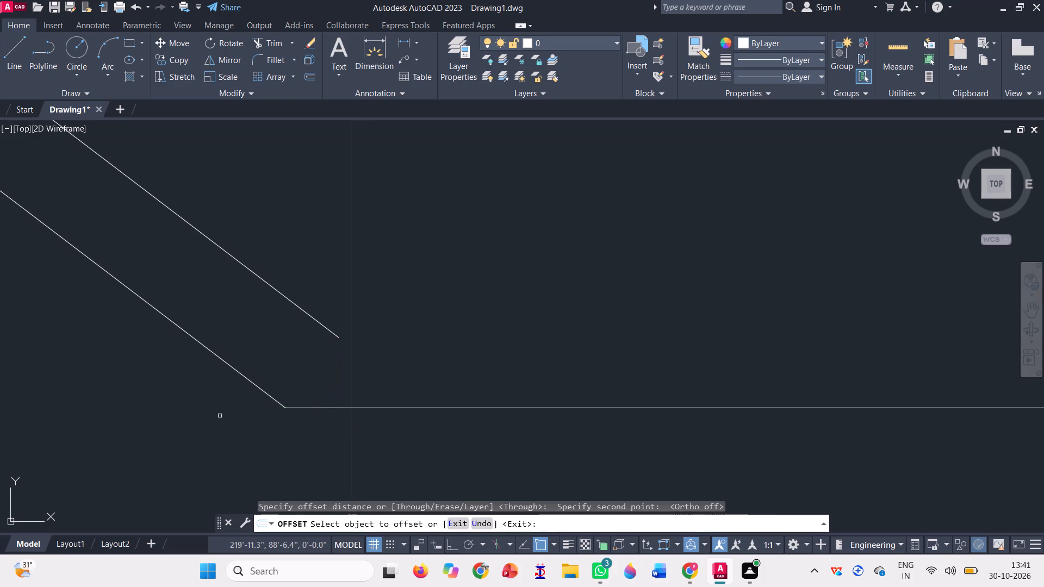
{"action": "scroll", "coordinate": [220, 415], "scroll_direction": "down", "scroll_amount": 5}
{"action": "left_click", "coordinate": [256, 402]}
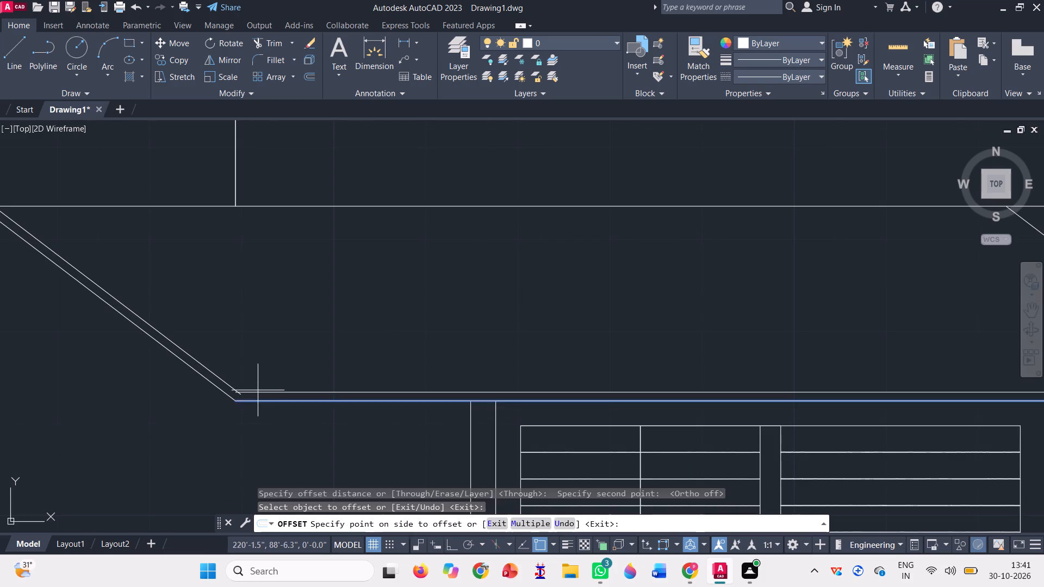
{"action": "left_click", "coordinate": [259, 383]}
Offset the band's remaining edges inward by the same distance: the short bottom segment beyond the post, the right slanted edge and the top line.
{"action": "scroll", "coordinate": [242, 409], "scroll_direction": "down", "scroll_amount": 2}
{"action": "scroll", "coordinate": [614, 403], "scroll_direction": "up", "scroll_amount": 1}
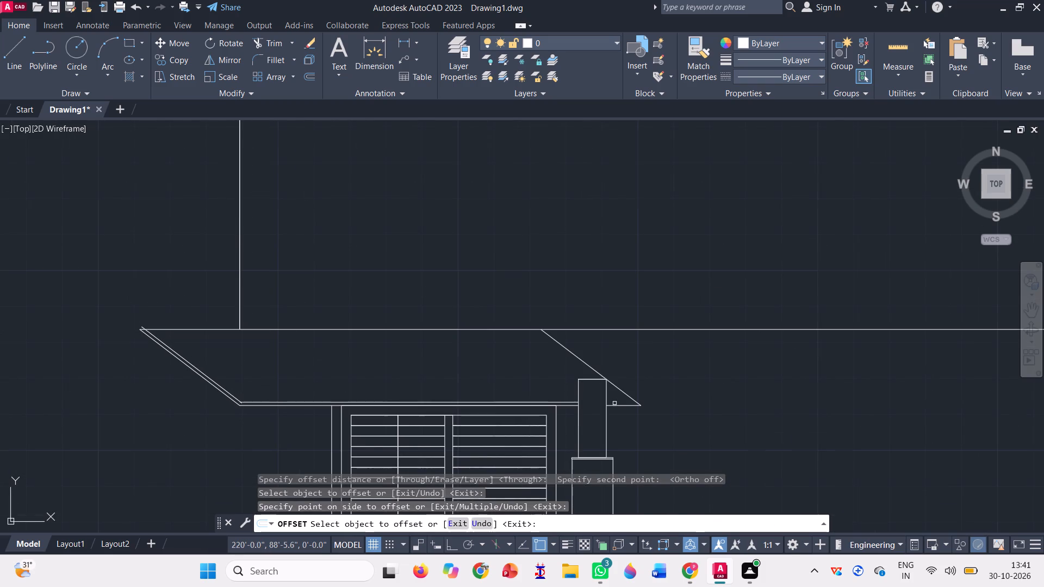
{"action": "scroll", "coordinate": [616, 405], "scroll_direction": "up", "scroll_amount": 2}
{"action": "left_click", "coordinate": [628, 416]}
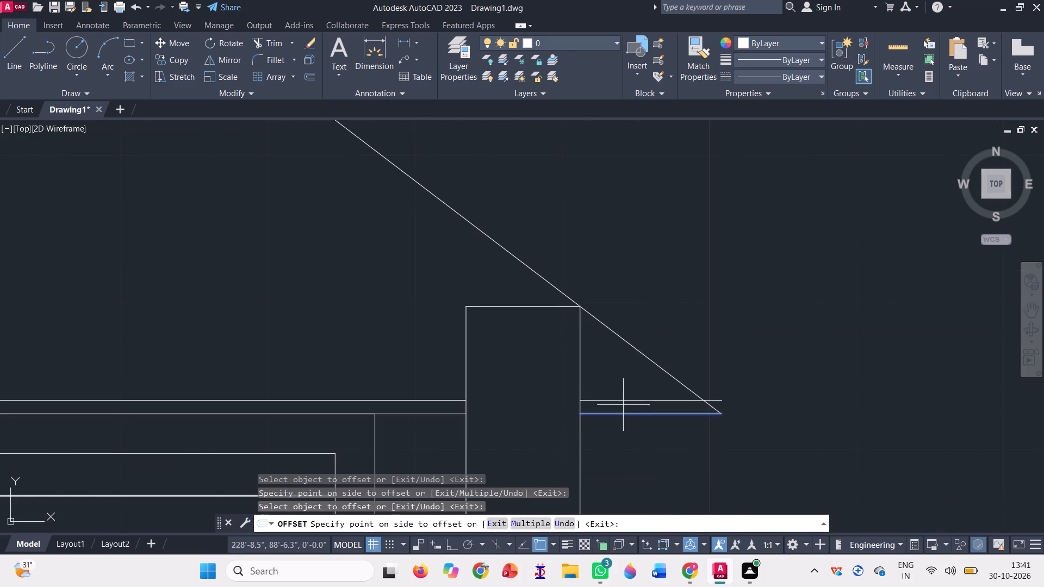
{"action": "left_click", "coordinate": [623, 398]}
{"action": "scroll", "coordinate": [622, 405], "scroll_direction": "down", "scroll_amount": 2}
{"action": "left_click", "coordinate": [570, 338]}
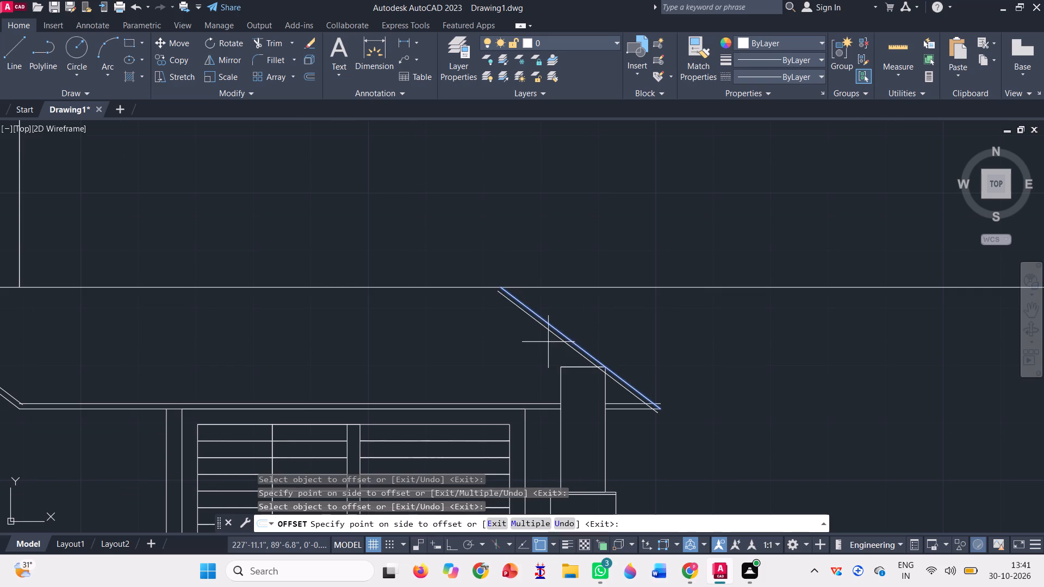
{"action": "left_click", "coordinate": [548, 342]}
{"action": "left_click", "coordinate": [300, 288]}
{"action": "left_click", "coordinate": [299, 313]}
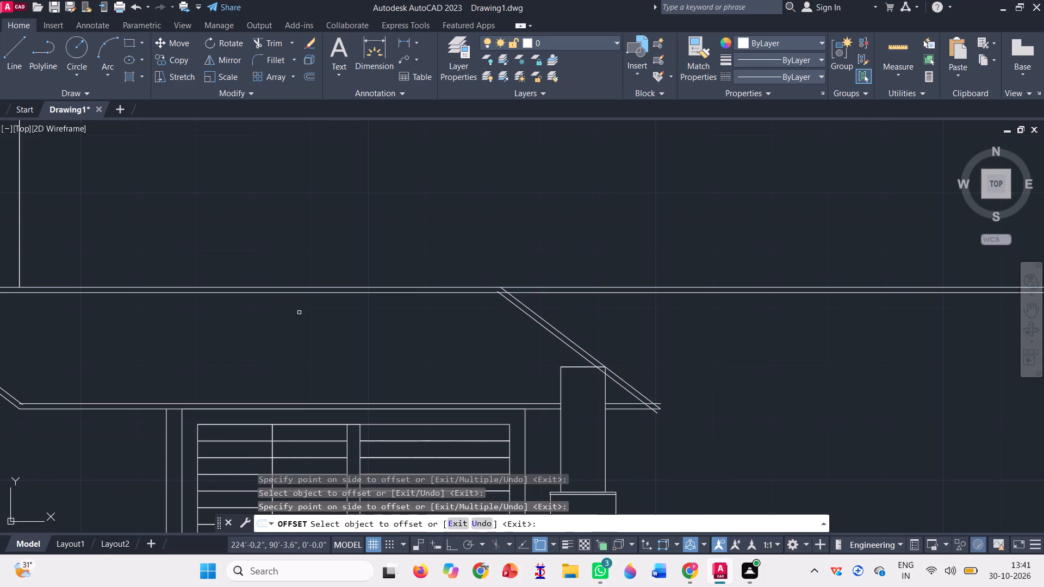
{"action": "scroll", "coordinate": [369, 322], "scroll_direction": "down", "scroll_amount": 3}
{"action": "key", "text": "Escape"}
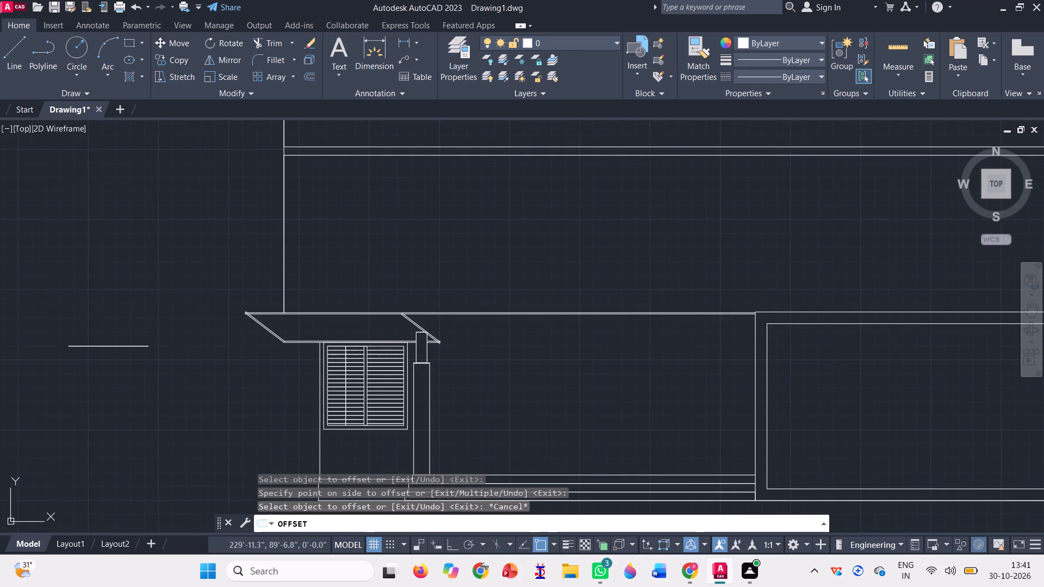
Trim the overlapping offset line ends at the band's upper-left corner so the inner outline meets in a clean corner.
{"action": "left_click", "coordinate": [268, 43]}
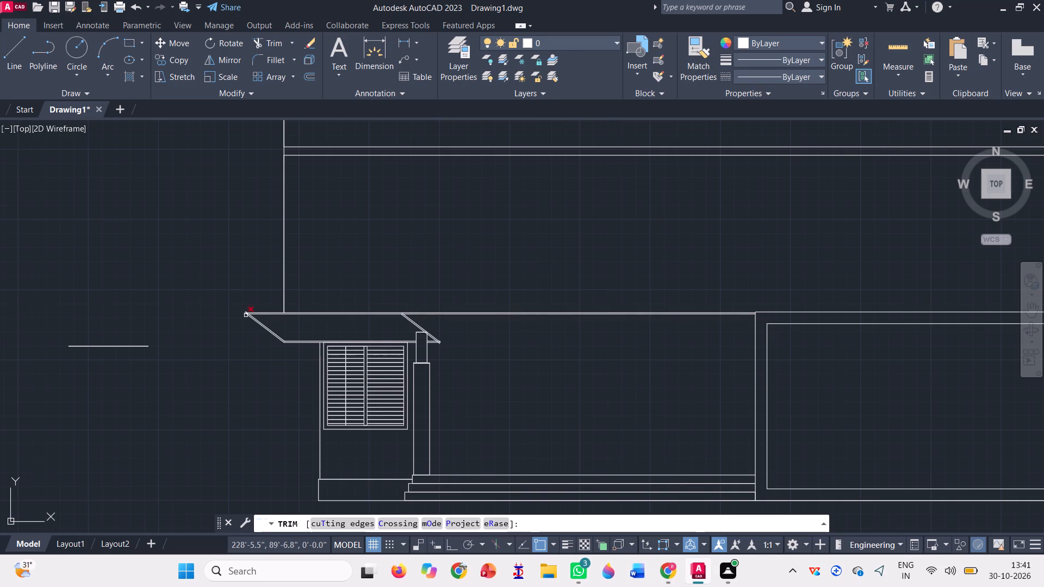
{"action": "scroll", "coordinate": [253, 318], "scroll_direction": "up", "scroll_amount": 7}
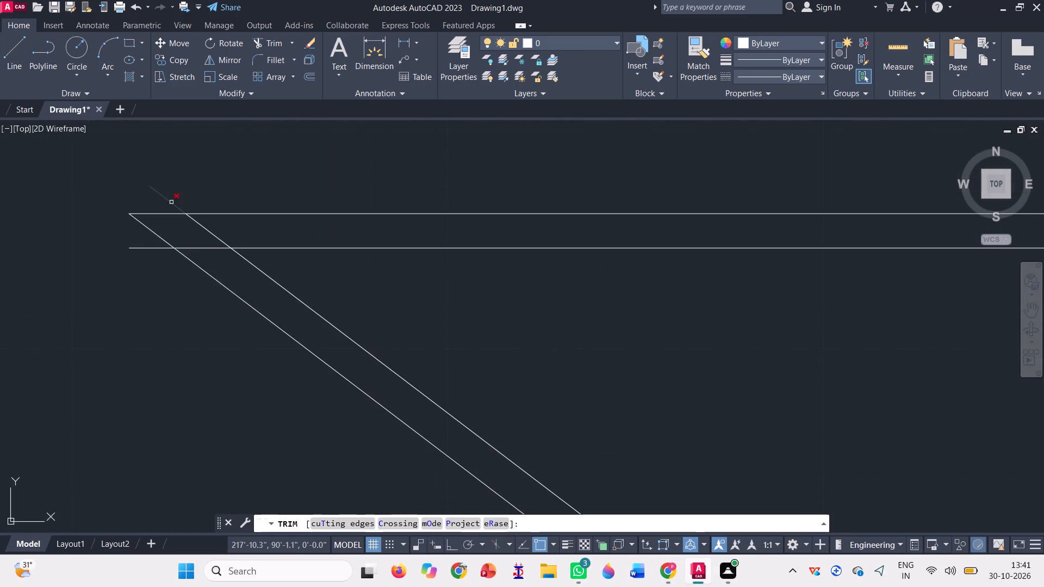
{"action": "left_click", "coordinate": [166, 201]}
{"action": "left_click", "coordinate": [147, 255]}
{"action": "left_click", "coordinate": [139, 242]}
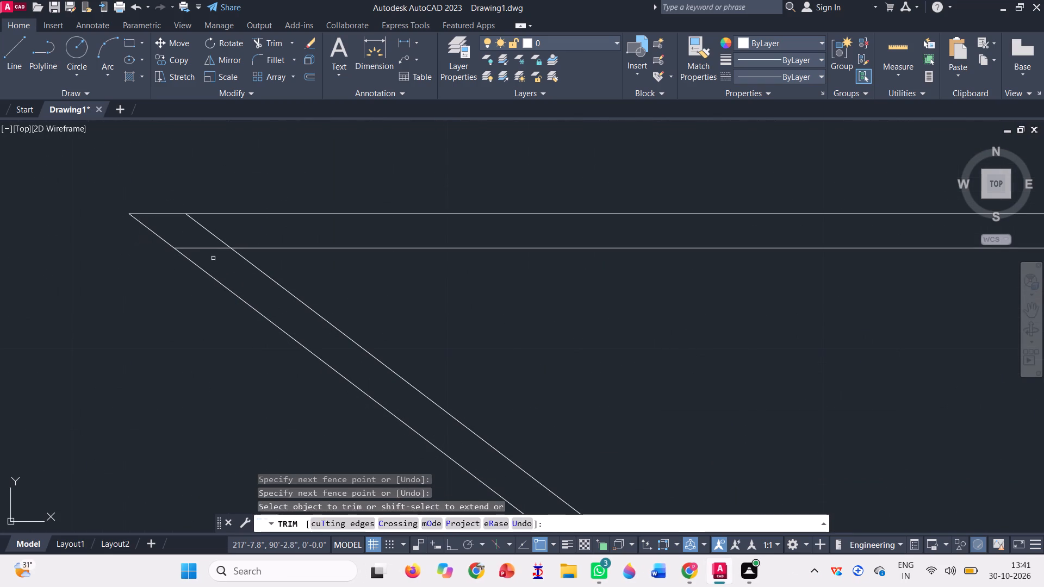
{"action": "scroll", "coordinate": [212, 241], "scroll_direction": "up", "scroll_amount": 2}
{"action": "left_click", "coordinate": [219, 211]}
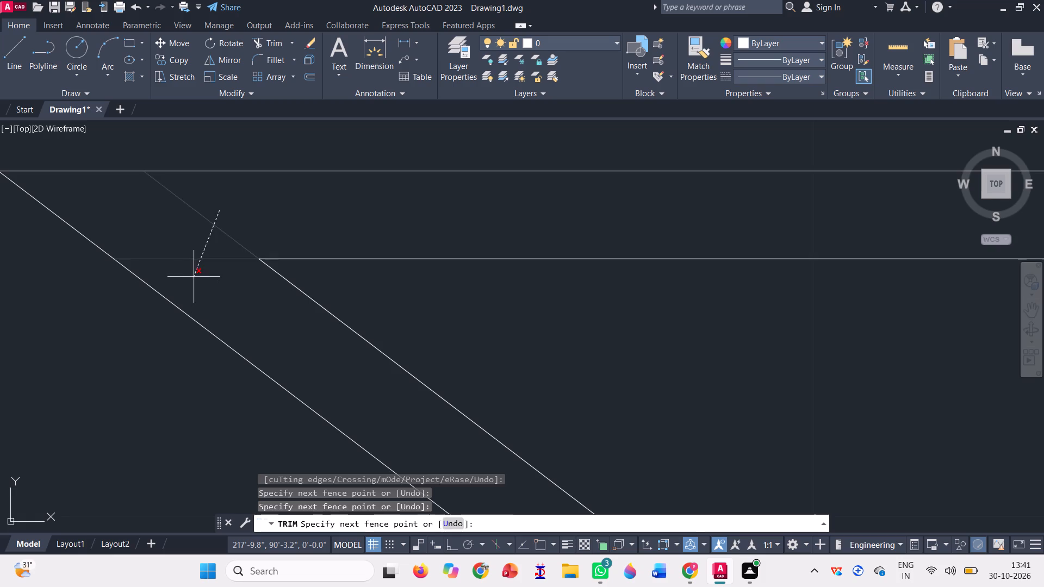
{"action": "left_click", "coordinate": [195, 271]}
{"action": "scroll", "coordinate": [189, 239], "scroll_direction": "down", "scroll_amount": 7}
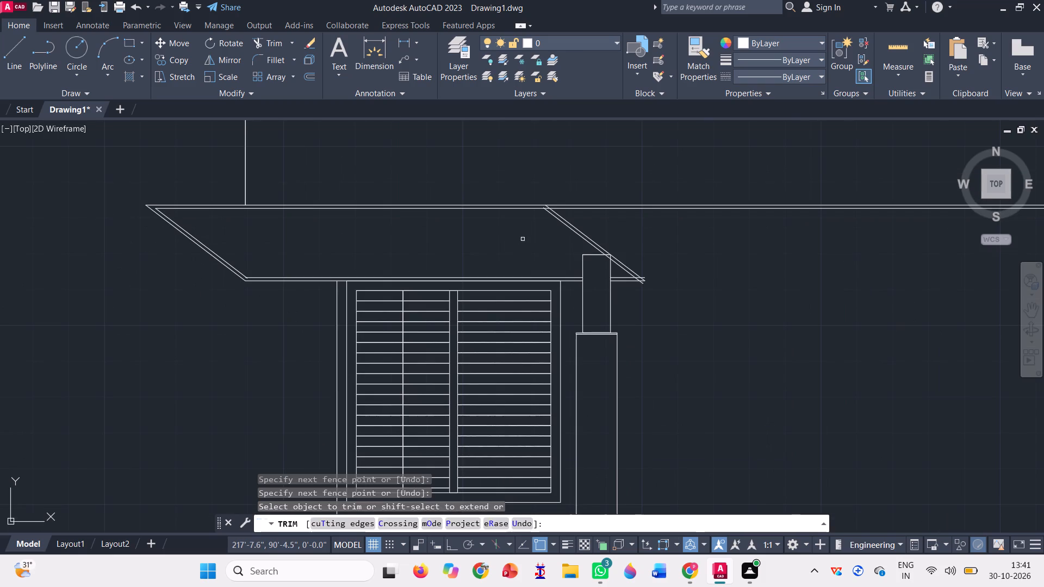
Trim the inner slanted stub and the inner top line's piece between the two slants at the band's upper-right corner.
{"action": "scroll", "coordinate": [556, 197], "scroll_direction": "up", "scroll_amount": 4}
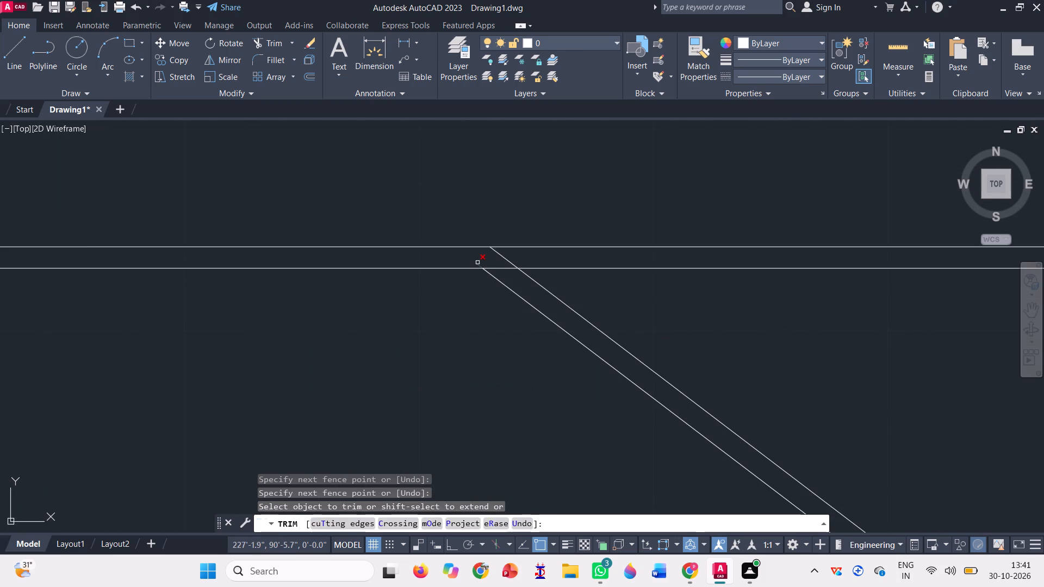
{"action": "scroll", "coordinate": [477, 261], "scroll_direction": "up", "scroll_amount": 3}
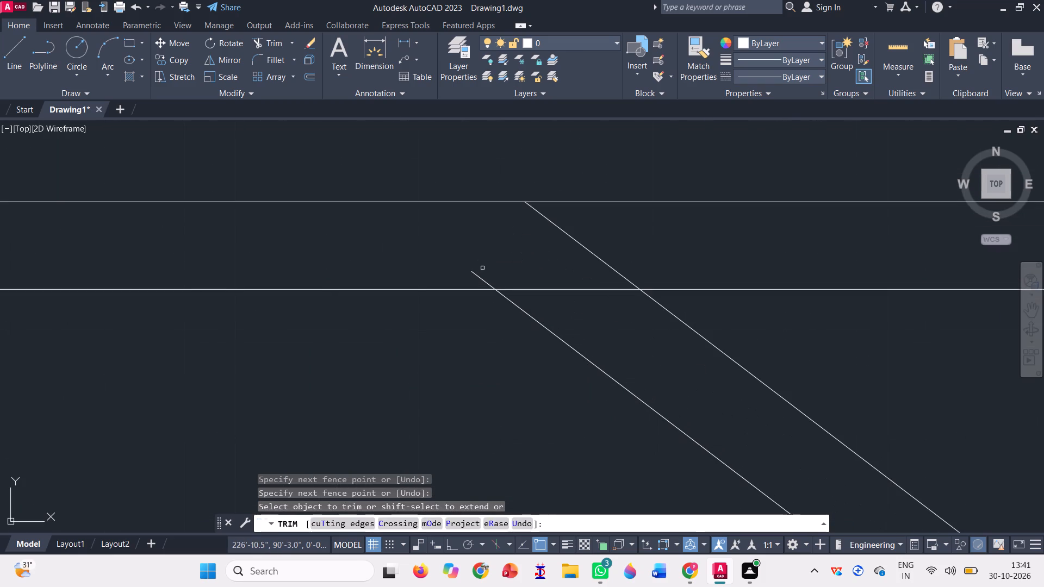
{"action": "left_click", "coordinate": [483, 279]}
{"action": "left_click", "coordinate": [602, 253]}
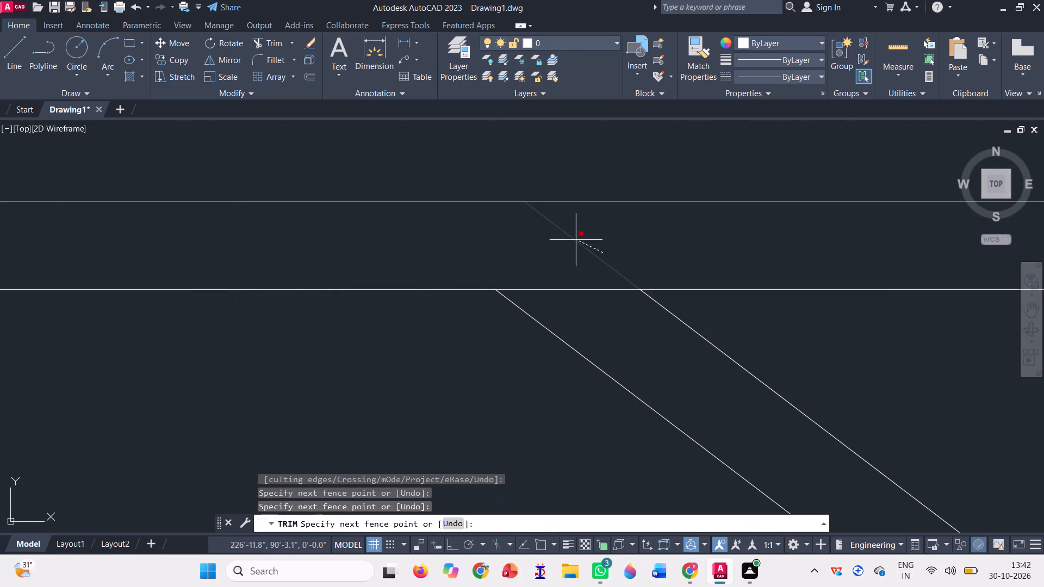
{"action": "left_click", "coordinate": [577, 228]}
{"action": "left_click", "coordinate": [568, 288]}
{"action": "scroll", "coordinate": [493, 243], "scroll_direction": "down", "scroll_amount": 3}
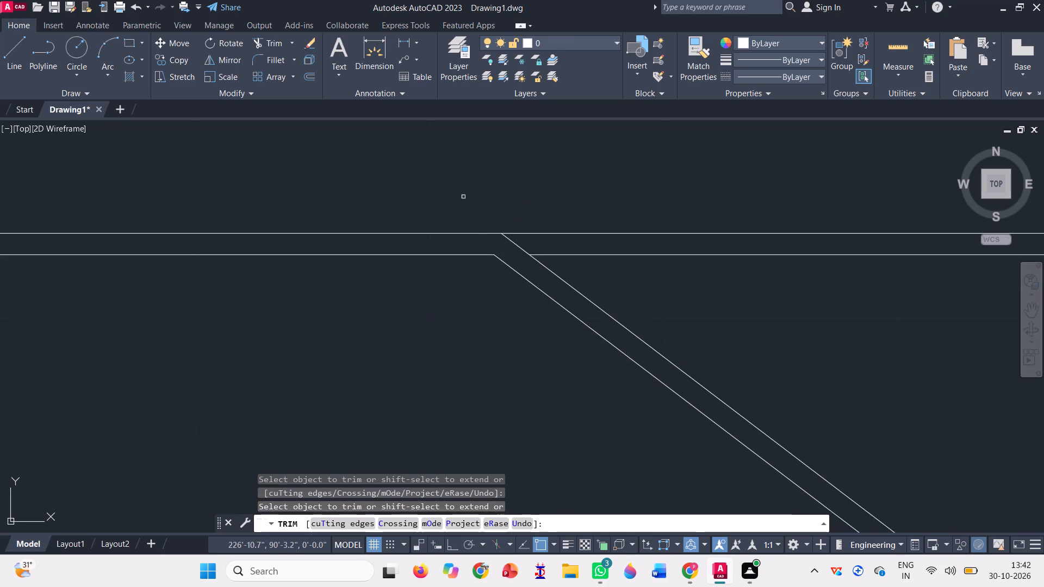
Trim the part of the inner slanted line that crosses inside the top of the post.
{"action": "scroll", "coordinate": [463, 197], "scroll_direction": "down", "scroll_amount": 4}
{"action": "scroll", "coordinate": [574, 286], "scroll_direction": "up", "scroll_amount": 3}
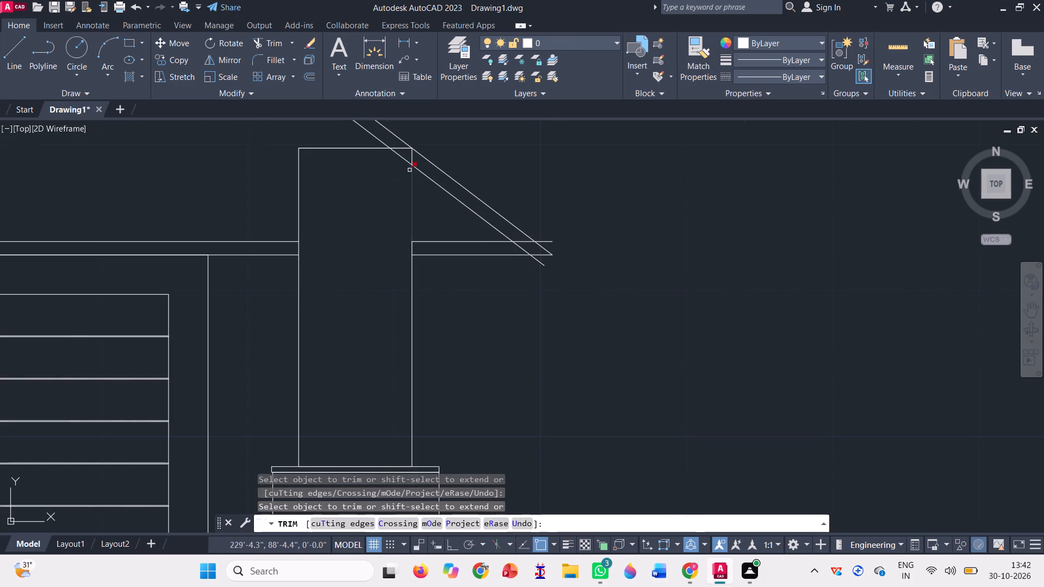
{"action": "scroll", "coordinate": [404, 161], "scroll_direction": "up", "scroll_amount": 1}
{"action": "left_click", "coordinate": [403, 152]}
{"action": "left_click", "coordinate": [383, 175]}
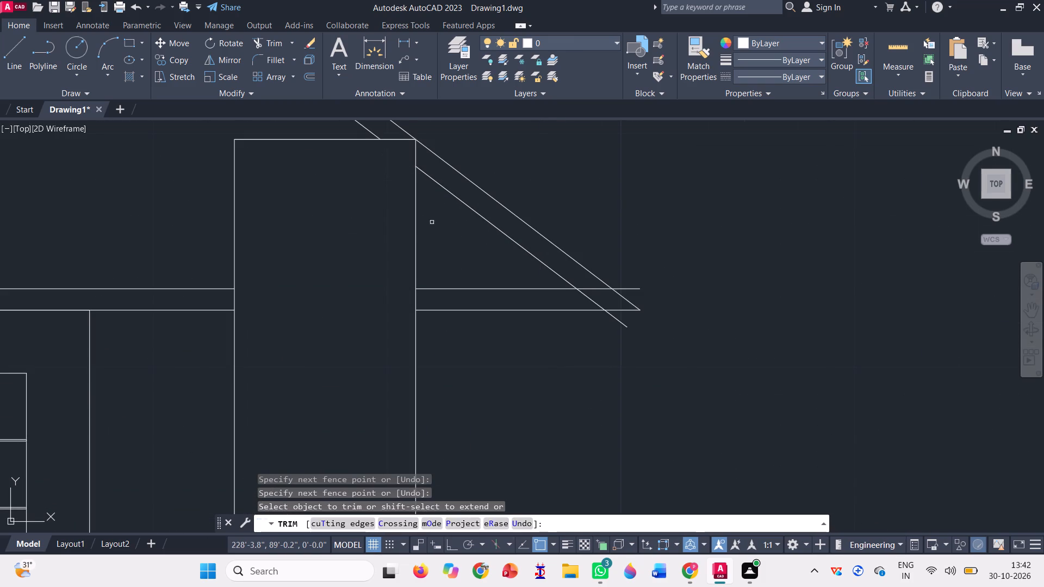
Trim the overlapping offset line ends at the band's lower-right corner so the inner outline meets in a clean point.
{"action": "scroll", "coordinate": [611, 300], "scroll_direction": "up", "scroll_amount": 2}
{"action": "left_click", "coordinate": [652, 249]}
{"action": "left_click", "coordinate": [693, 274]}
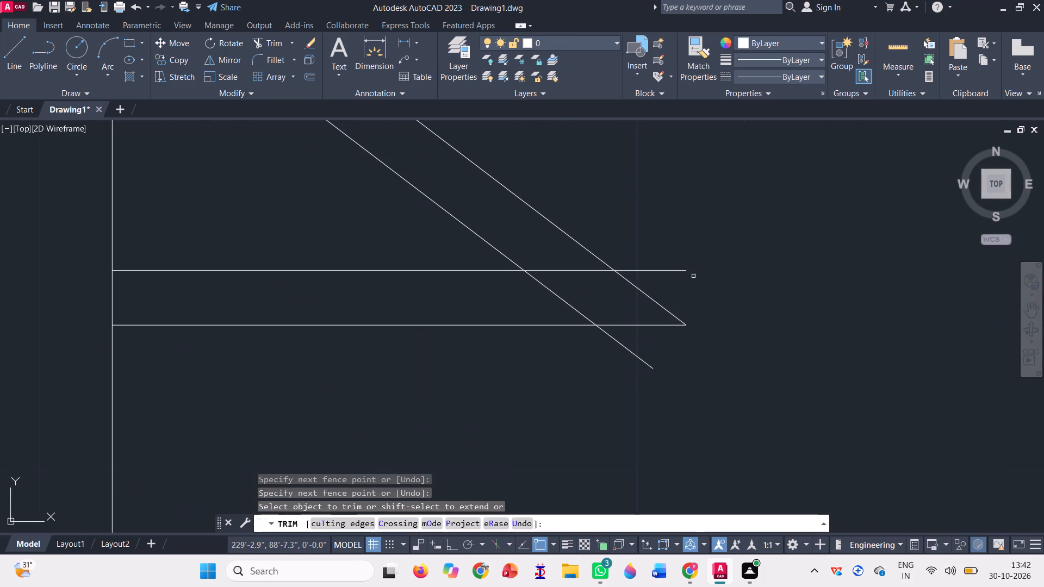
{"action": "left_click", "coordinate": [682, 280]}
{"action": "left_click", "coordinate": [651, 254]}
{"action": "left_click", "coordinate": [655, 354]}
{"action": "left_click", "coordinate": [602, 364]}
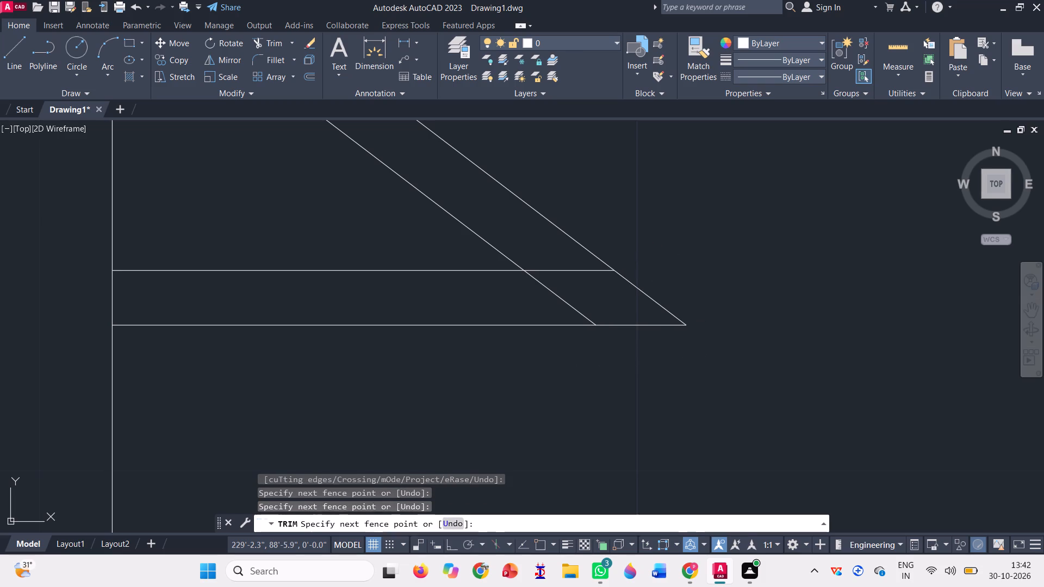
{"action": "left_click", "coordinate": [547, 296]}
{"action": "left_click", "coordinate": [549, 261]}
{"action": "scroll", "coordinate": [591, 310], "scroll_direction": "down", "scroll_amount": 3}
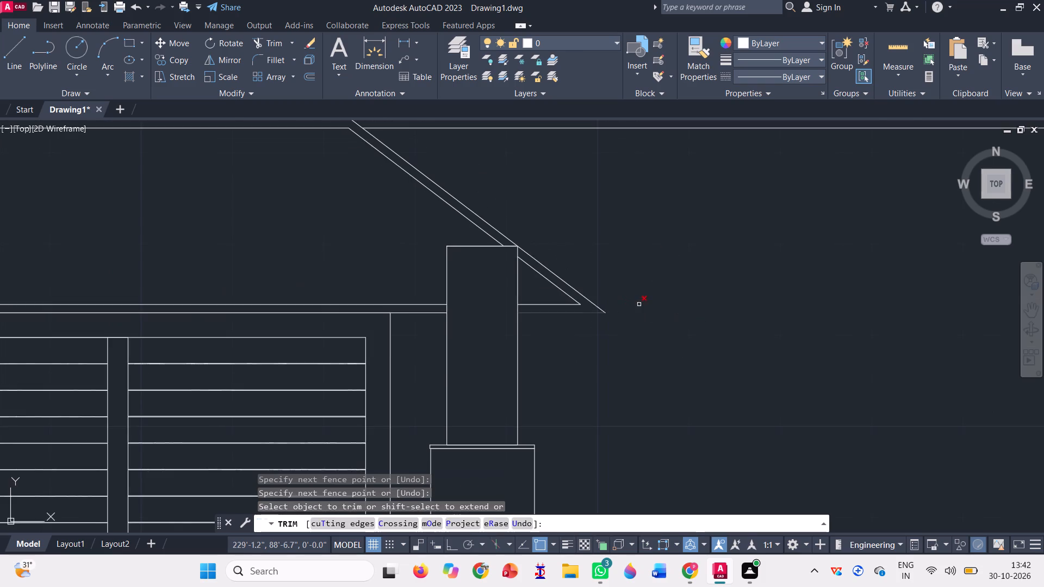
{"action": "scroll", "coordinate": [639, 304], "scroll_direction": "down", "scroll_amount": 3}
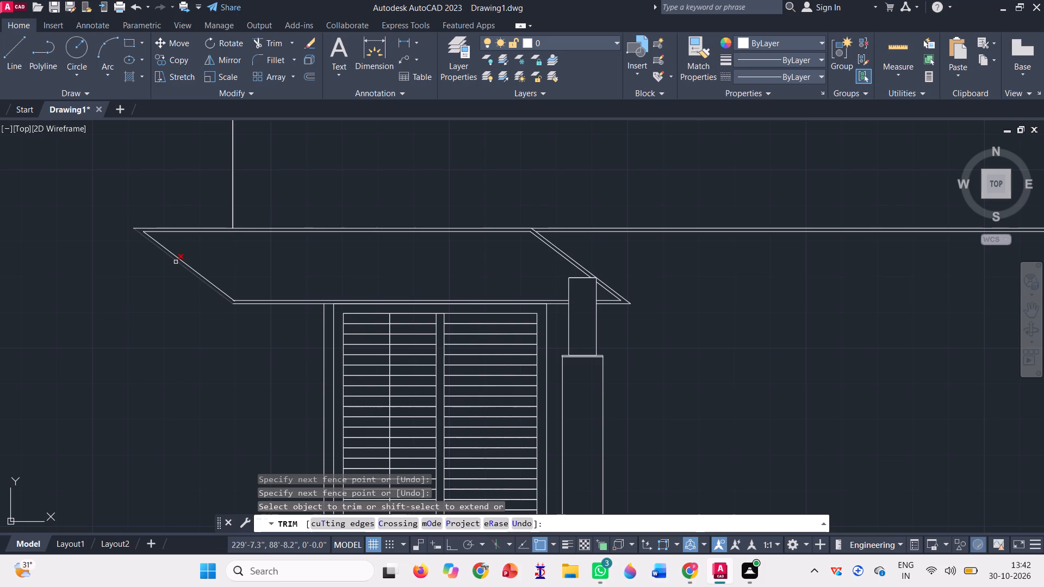
Trim the outer slanted line's short piece between the two top lines at the band's upper-right corner, and end trimming.
{"action": "scroll", "coordinate": [172, 261], "scroll_direction": "down", "scroll_amount": 1}
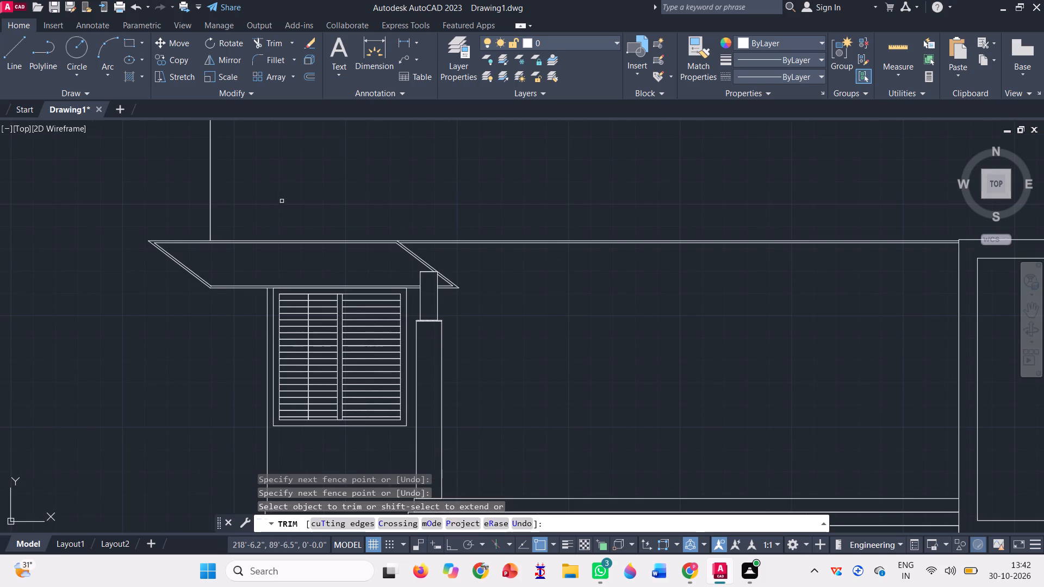
{"action": "scroll", "coordinate": [377, 229], "scroll_direction": "up", "scroll_amount": 3}
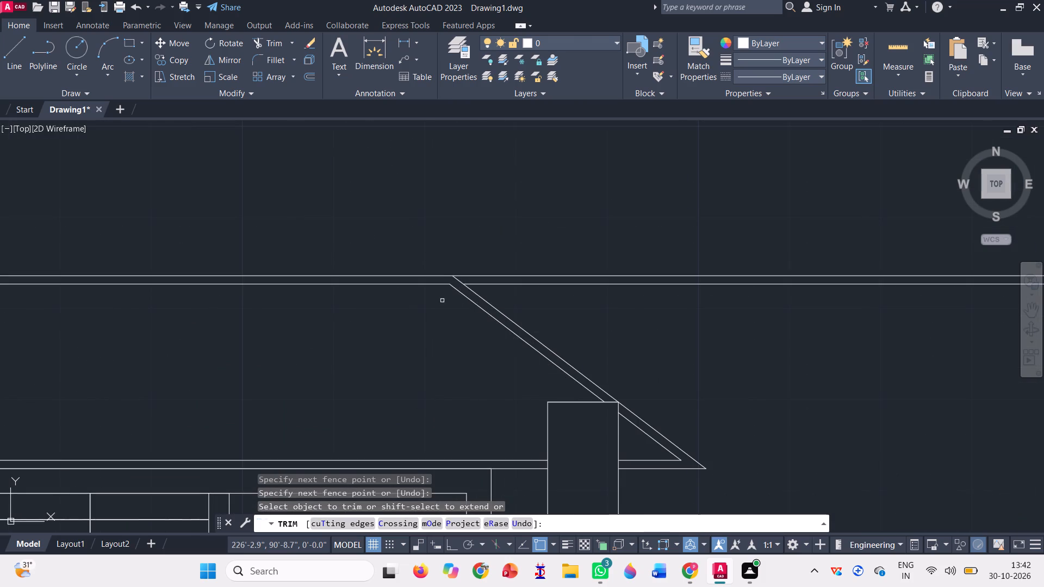
{"action": "scroll", "coordinate": [464, 267], "scroll_direction": "up", "scroll_amount": 2}
{"action": "left_click", "coordinate": [442, 301]}
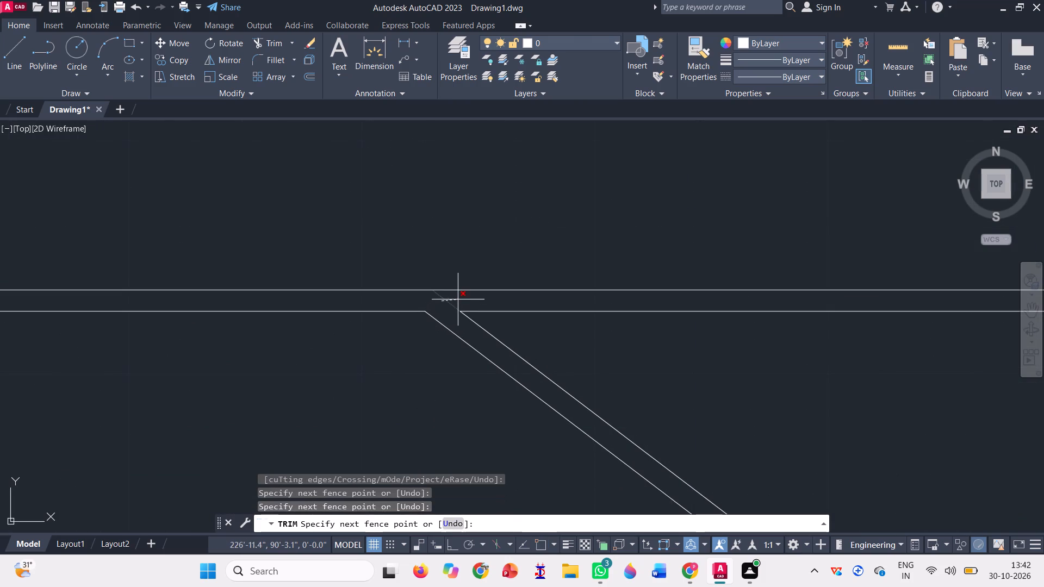
{"action": "left_click", "coordinate": [458, 298]}
{"action": "scroll", "coordinate": [378, 284], "scroll_direction": "down", "scroll_amount": 3}
{"action": "scroll", "coordinate": [344, 316], "scroll_direction": "down", "scroll_amount": 3}
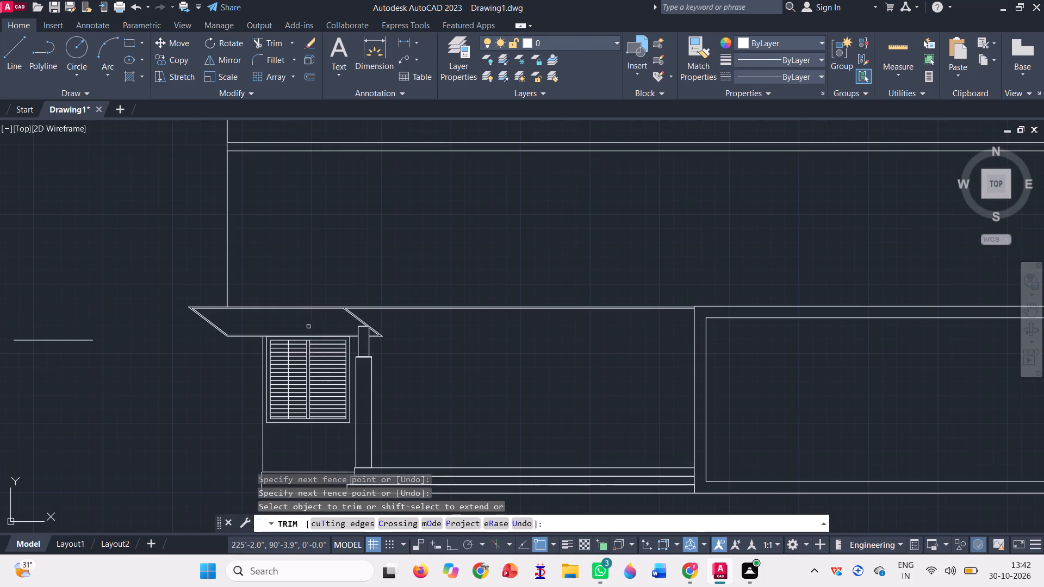
{"action": "key", "text": "Escape"}
Delete the stray horizontal line beside the elevation, to the left of the sloped band.
{"action": "left_click", "coordinate": [92, 365]}
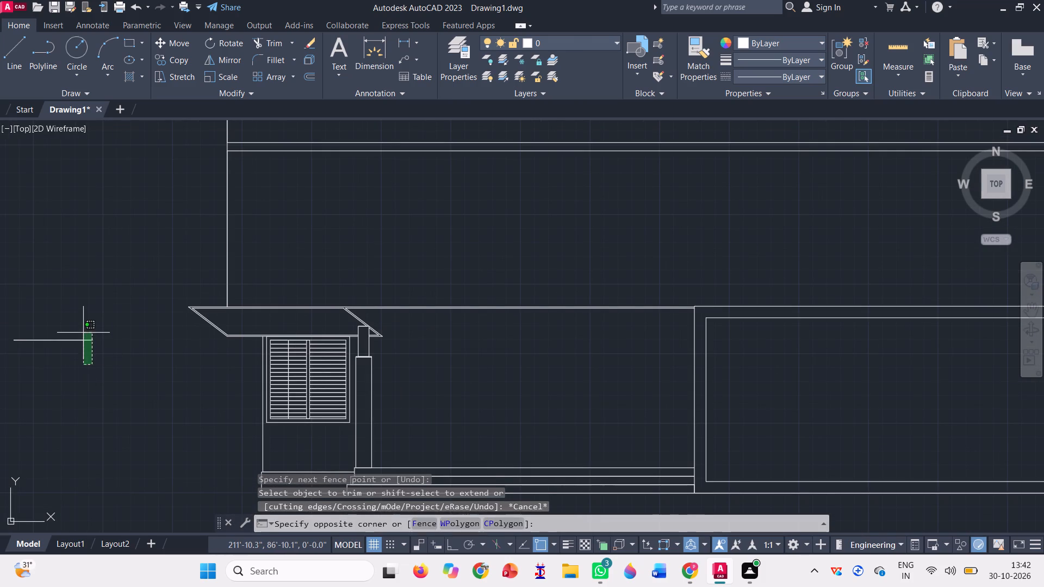
{"action": "left_click", "coordinate": [83, 331]}
{"action": "key", "text": "Delete"}
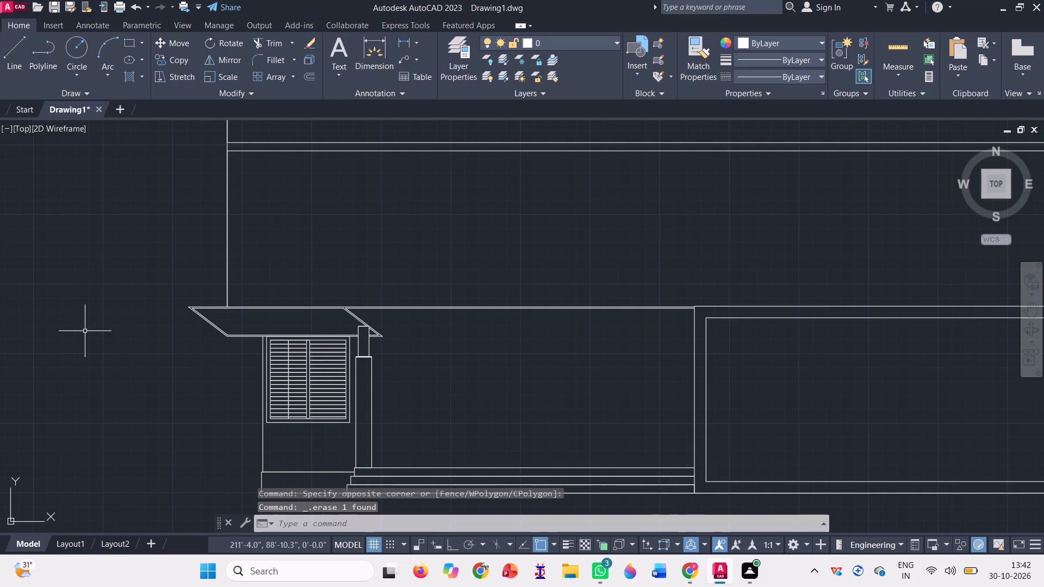
Move the two nested rectangles a short distance left along the base line from their lower-left corner, with Ortho on.
{"action": "scroll", "coordinate": [91, 319], "scroll_direction": "down", "scroll_amount": 1}
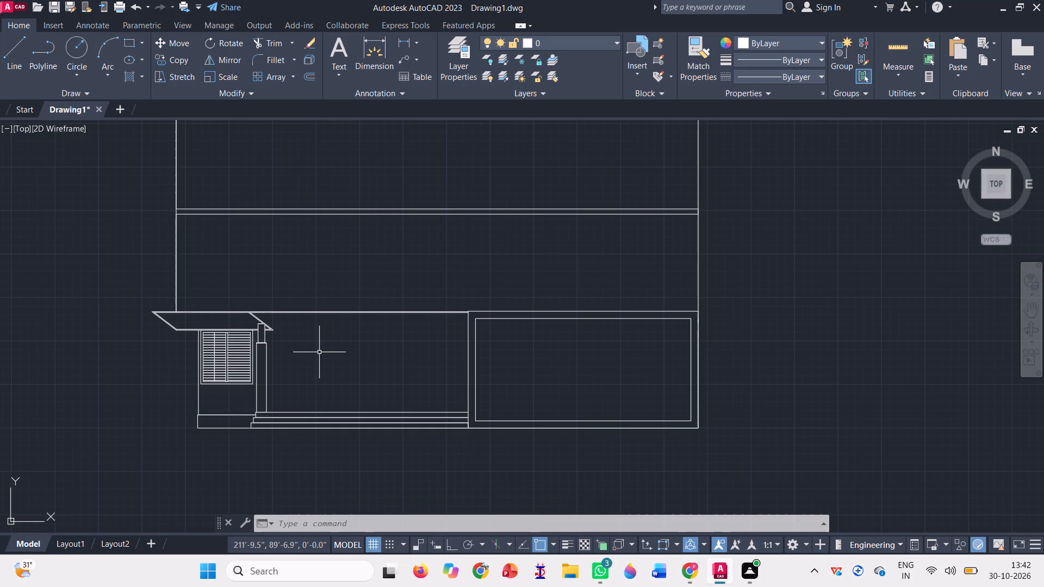
{"action": "left_click", "coordinate": [494, 379]}
{"action": "left_click", "coordinate": [408, 353]}
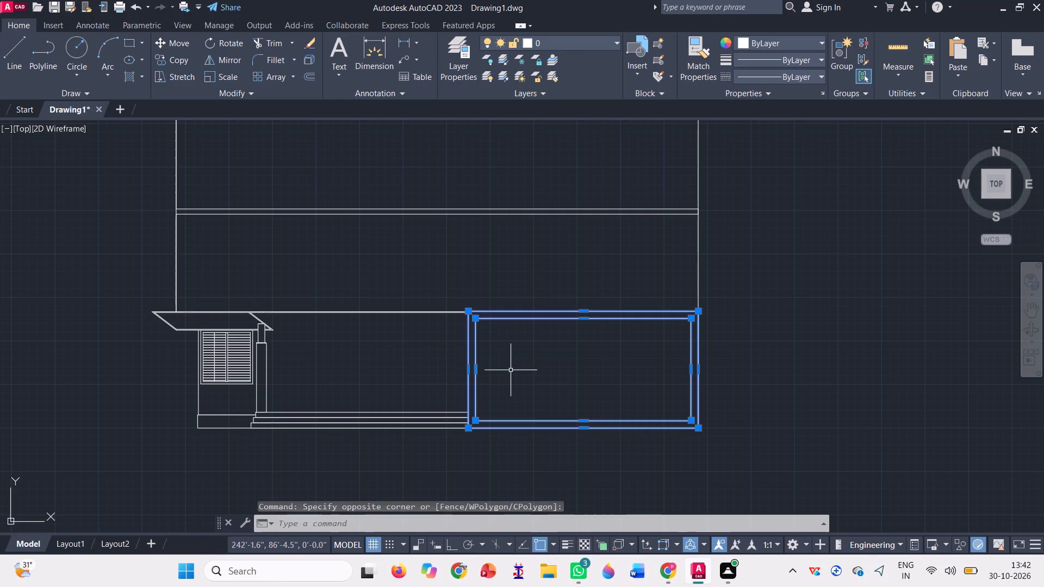
{"action": "type", "text": "m"}
{"action": "key", "text": "space"}
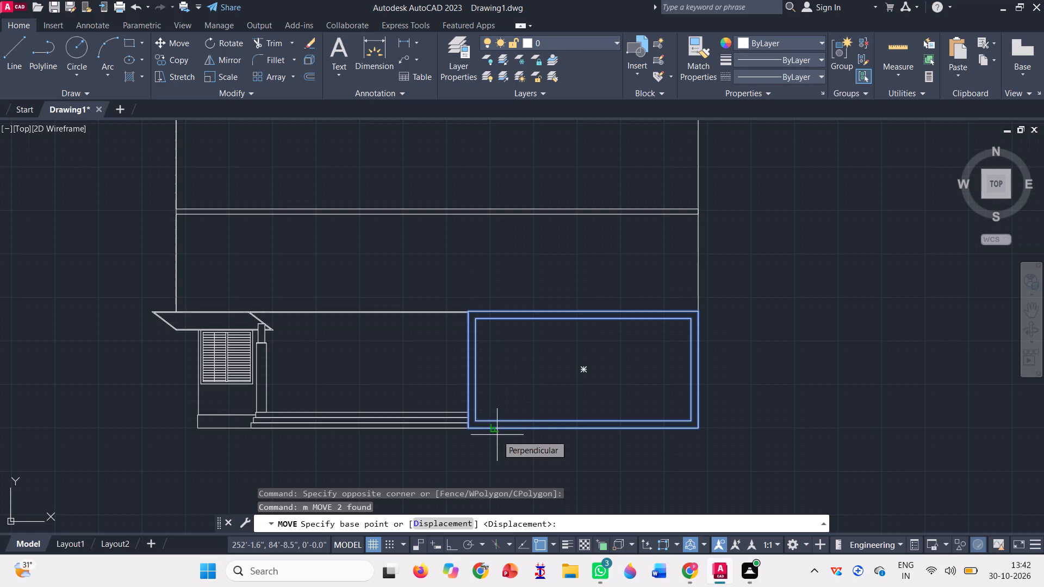
{"action": "scroll", "coordinate": [500, 437], "scroll_direction": "up", "scroll_amount": 2}
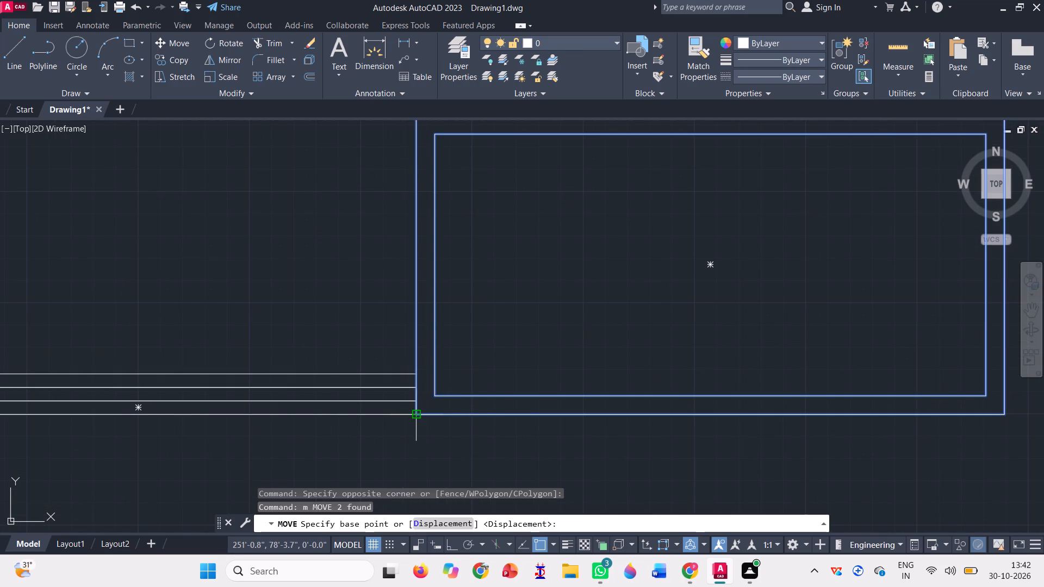
{"action": "left_click", "coordinate": [415, 413]}
{"action": "scroll", "coordinate": [464, 410], "scroll_direction": "down", "scroll_amount": 2}
{"action": "key", "text": "F8"}
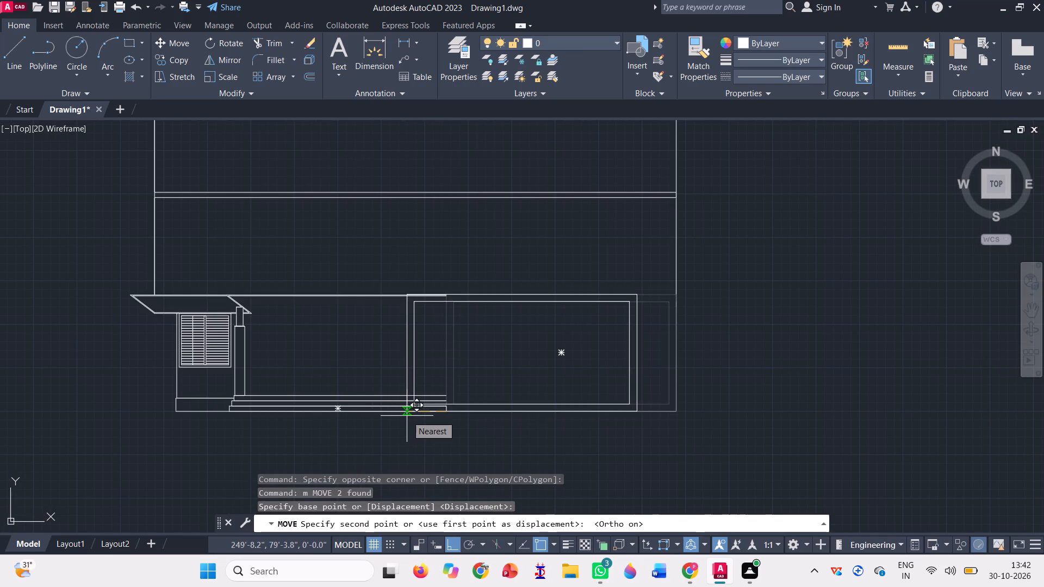
{"action": "left_click", "coordinate": [407, 415]}
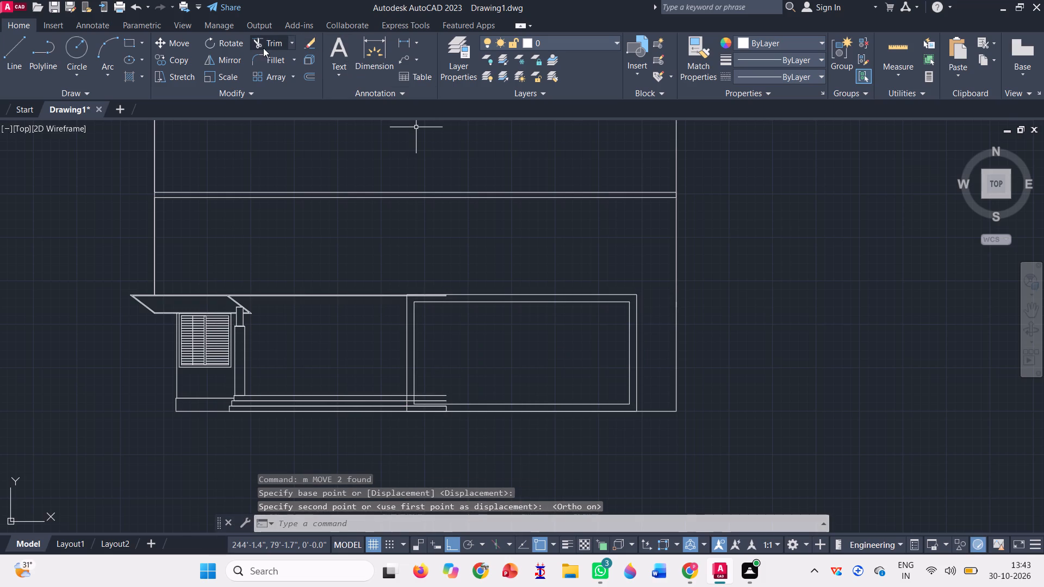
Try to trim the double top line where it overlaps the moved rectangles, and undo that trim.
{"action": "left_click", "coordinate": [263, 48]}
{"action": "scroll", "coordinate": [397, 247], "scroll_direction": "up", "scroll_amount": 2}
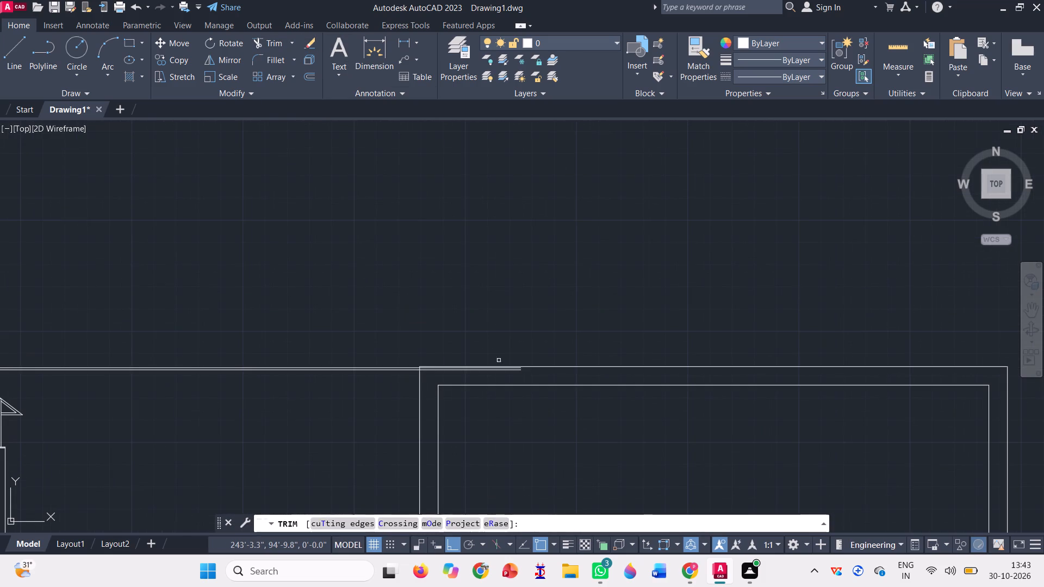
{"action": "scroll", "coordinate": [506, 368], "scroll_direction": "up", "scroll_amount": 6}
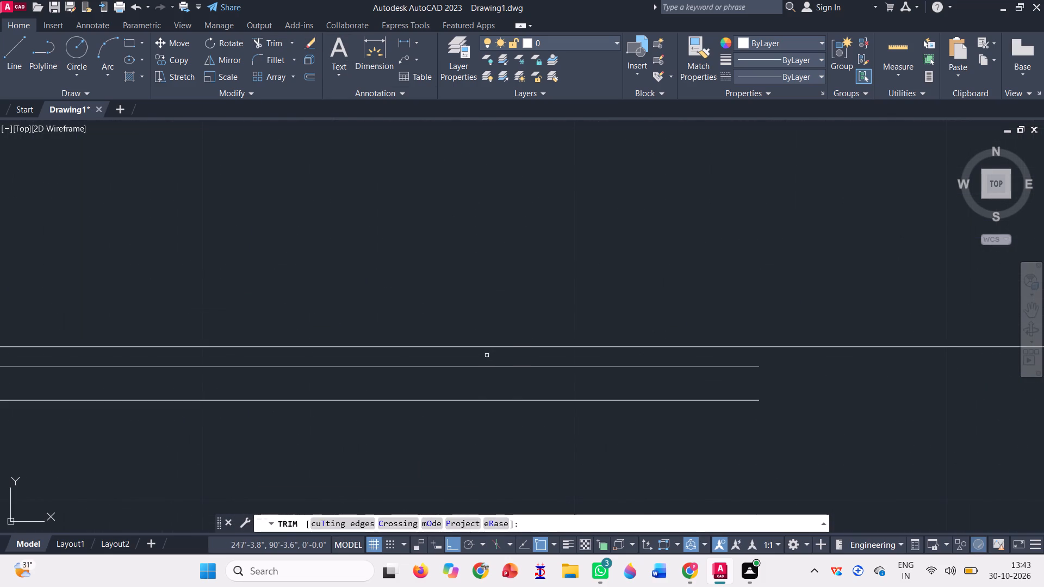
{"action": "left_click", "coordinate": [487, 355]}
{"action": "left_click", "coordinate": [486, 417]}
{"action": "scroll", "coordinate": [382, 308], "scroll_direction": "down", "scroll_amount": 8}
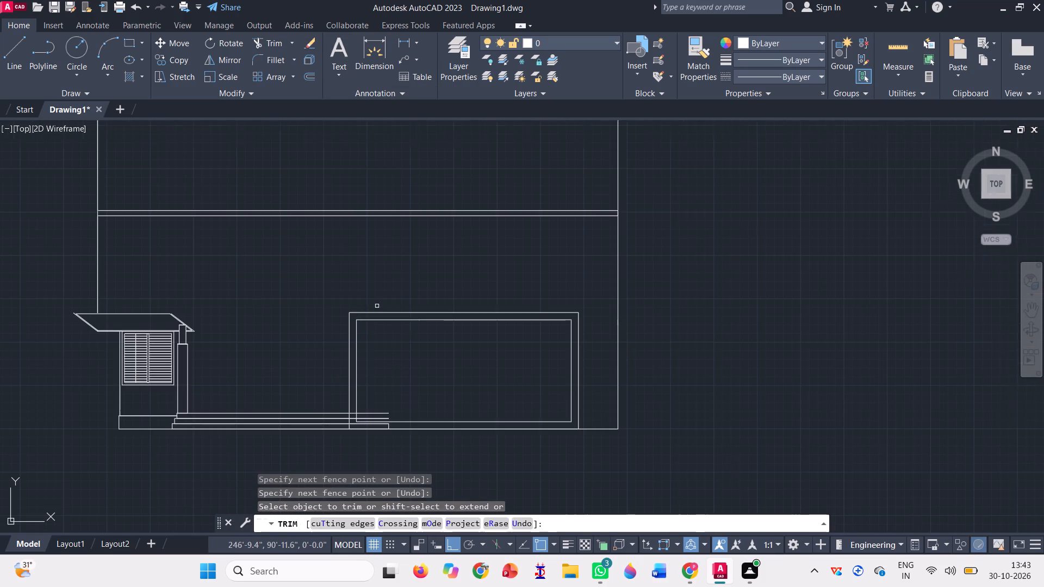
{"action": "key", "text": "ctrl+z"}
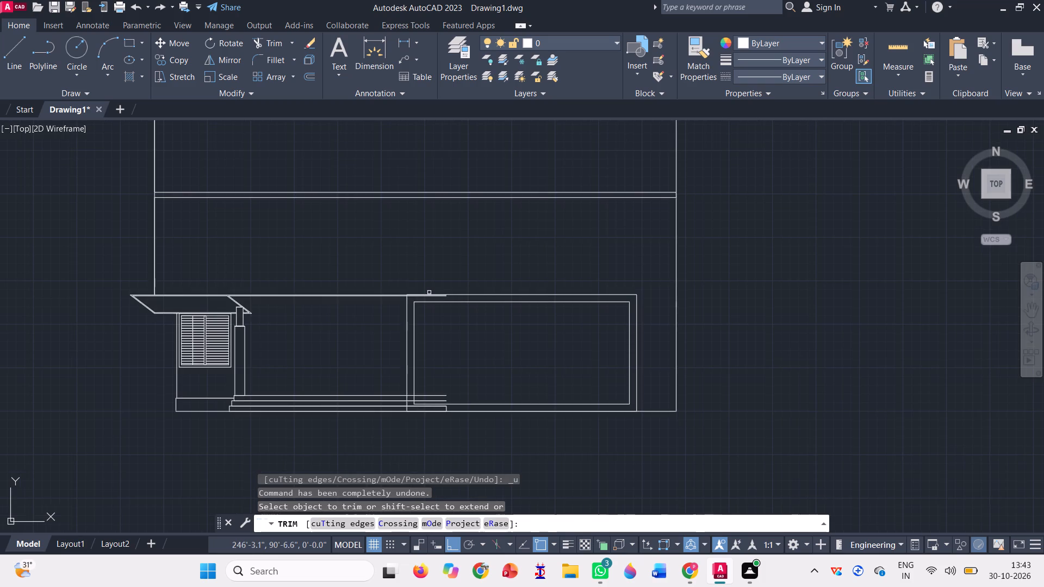
Trim both lines of the double top line back to the outer rectangle's left edge.
{"action": "scroll", "coordinate": [432, 290], "scroll_direction": "up", "scroll_amount": 3}
{"action": "scroll", "coordinate": [331, 319], "scroll_direction": "up", "scroll_amount": 4}
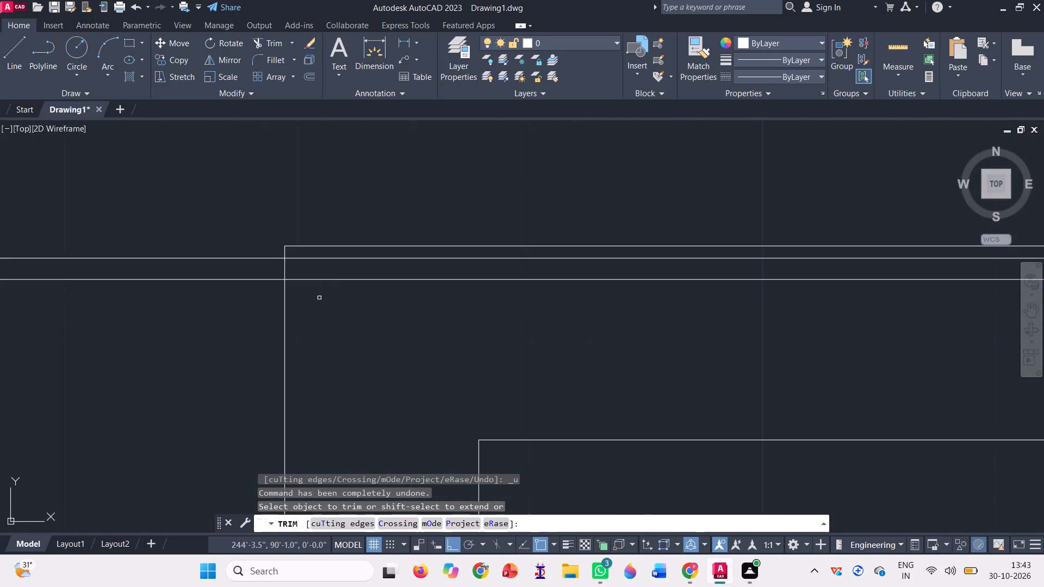
{"action": "left_click", "coordinate": [315, 282]}
{"action": "left_click", "coordinate": [313, 276]}
{"action": "left_click", "coordinate": [315, 260]}
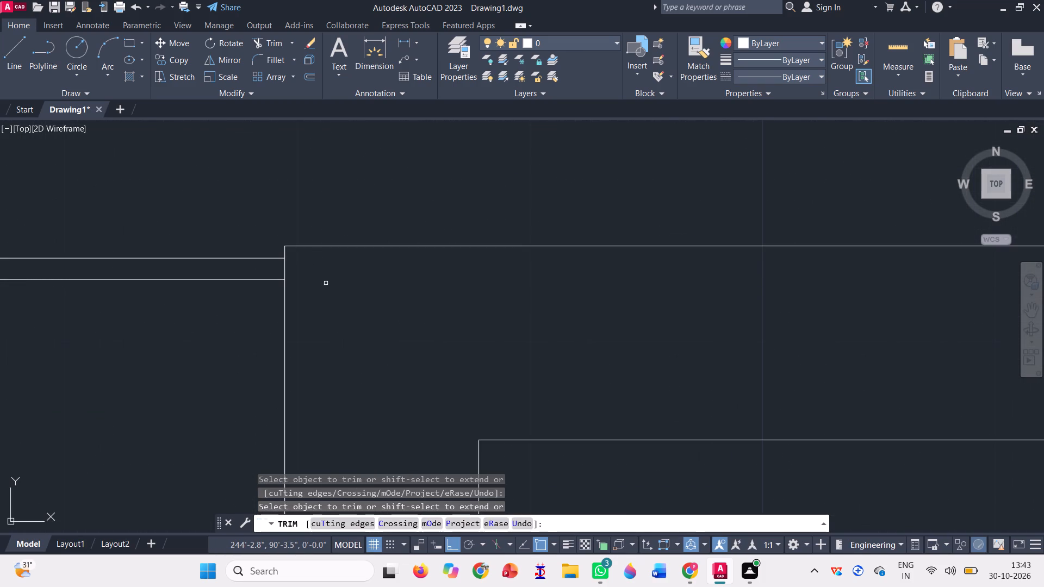
Trim the step lines back to the outer rectangle's left edge, remove the leftover short vertical end, and end trimming.
{"action": "scroll", "coordinate": [326, 282], "scroll_direction": "down", "scroll_amount": 9}
{"action": "scroll", "coordinate": [341, 322], "scroll_direction": "up", "scroll_amount": 3}
{"action": "scroll", "coordinate": [312, 251], "scroll_direction": "up", "scroll_amount": 4}
{"action": "left_click", "coordinate": [308, 292]}
{"action": "left_click", "coordinate": [316, 201]}
{"action": "scroll", "coordinate": [304, 264], "scroll_direction": "down", "scroll_amount": 1}
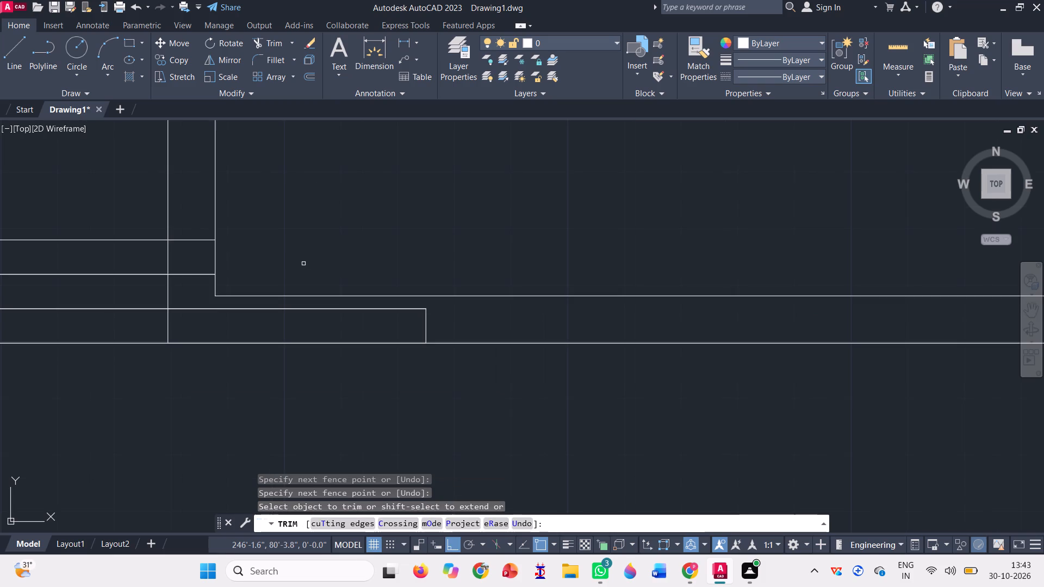
{"action": "left_click", "coordinate": [189, 226]}
{"action": "left_click", "coordinate": [194, 315]}
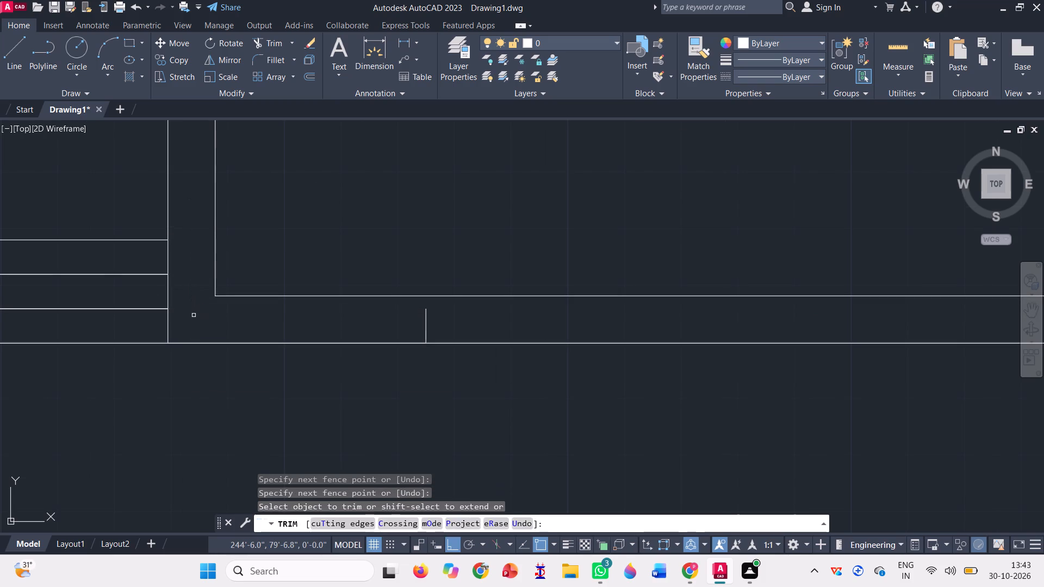
{"action": "left_click", "coordinate": [398, 322]}
{"action": "left_click", "coordinate": [430, 324]}
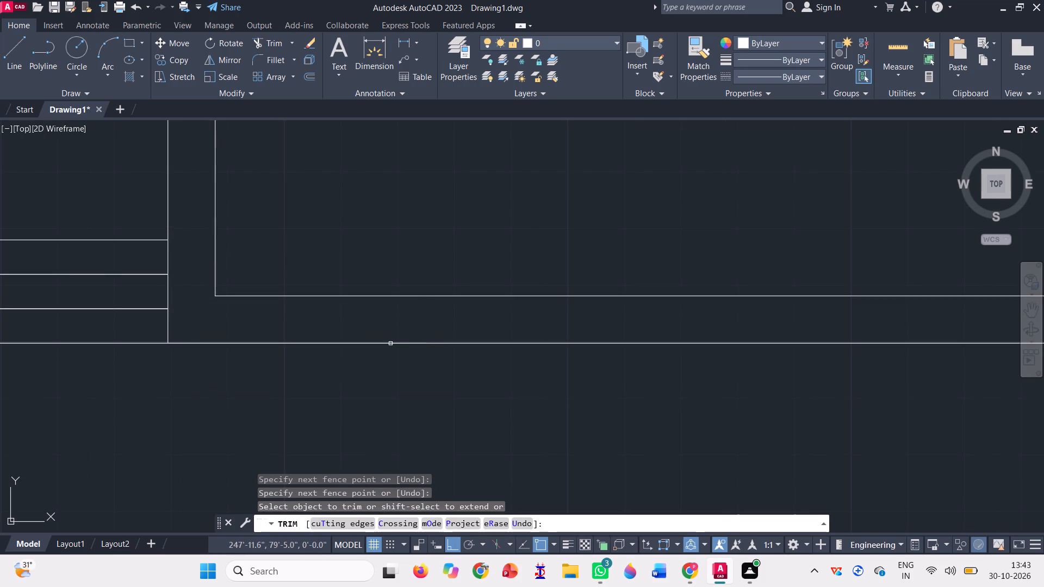
{"action": "left_click", "coordinate": [387, 341]}
{"action": "scroll", "coordinate": [384, 380], "scroll_direction": "down", "scroll_amount": 4}
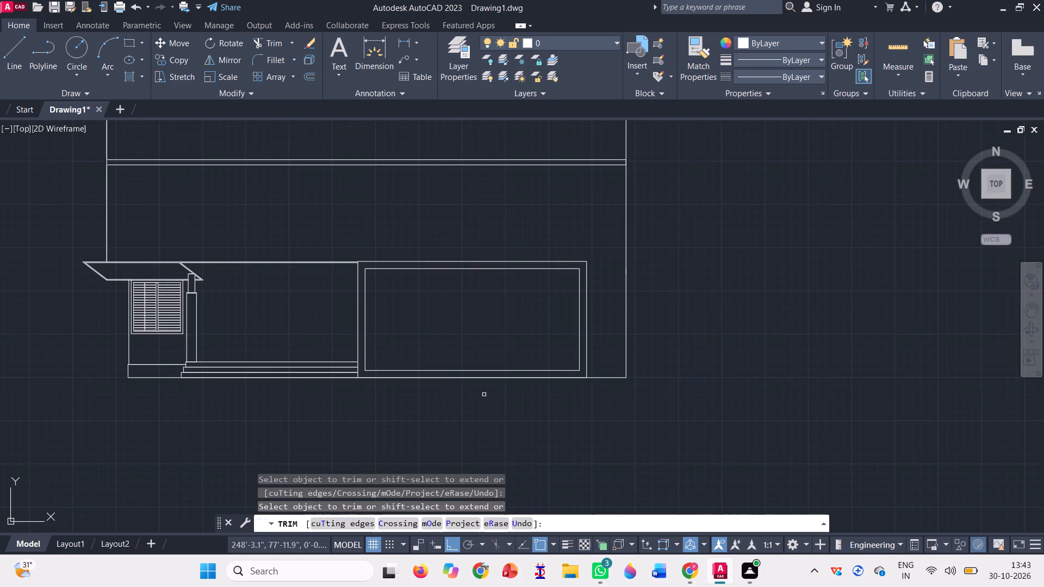
{"action": "scroll", "coordinate": [607, 388], "scroll_direction": "down", "scroll_amount": 1}
{"action": "key", "text": "Escape"}
Move the elevation's right wall line from its base endpoint to the outer framed rectangle's lower-right corner.
{"action": "scroll", "coordinate": [644, 400], "scroll_direction": "down", "scroll_amount": 1}
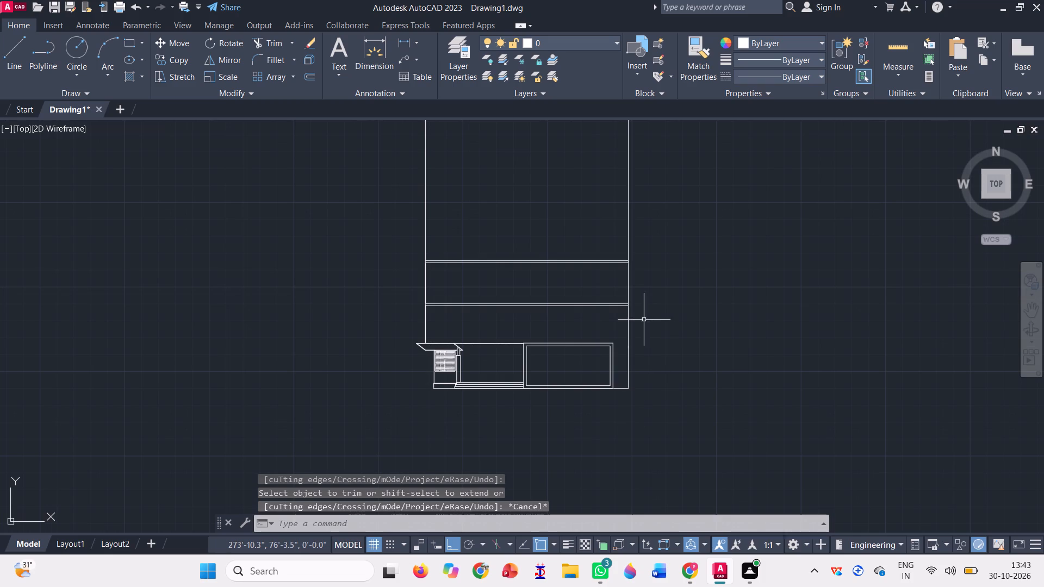
{"action": "left_click", "coordinate": [632, 344]}
{"action": "left_click", "coordinate": [625, 341]}
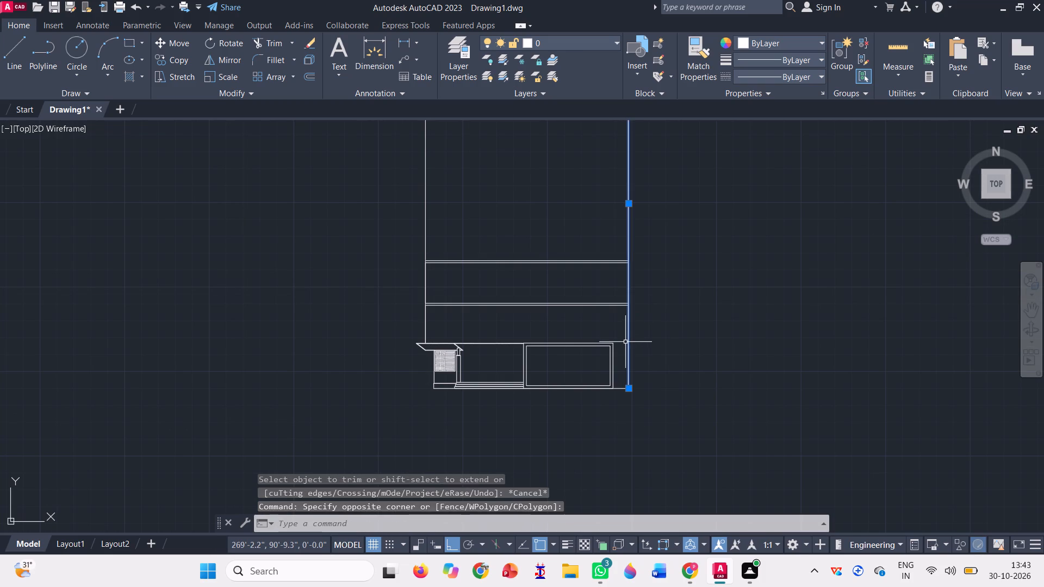
{"action": "type", "text": "m"}
{"action": "key", "text": "space"}
{"action": "scroll", "coordinate": [648, 420], "scroll_direction": "up", "scroll_amount": 3}
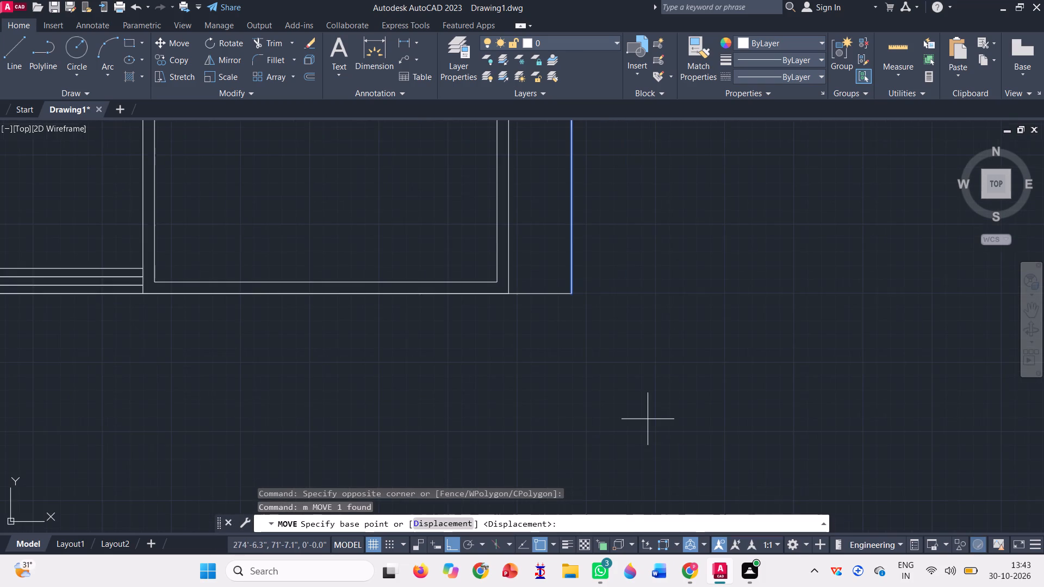
{"action": "left_click", "coordinate": [570, 292]}
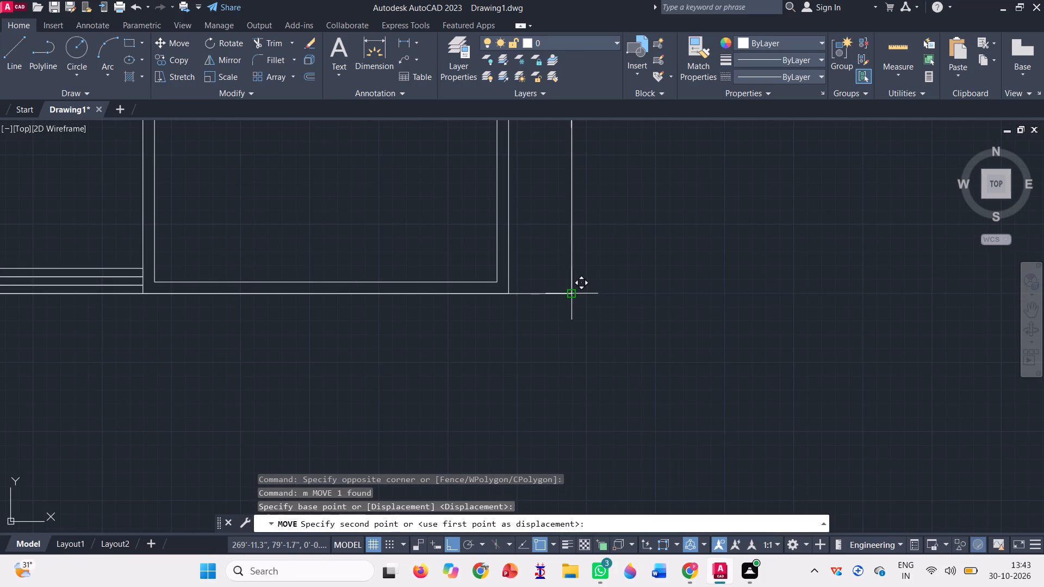
{"action": "left_click", "coordinate": [508, 292]}
Trim both double floor lines back to the moved right wall line and end trimming.
{"action": "scroll", "coordinate": [519, 364], "scroll_direction": "down", "scroll_amount": 5}
{"action": "scroll", "coordinate": [544, 332], "scroll_direction": "up", "scroll_amount": 3}
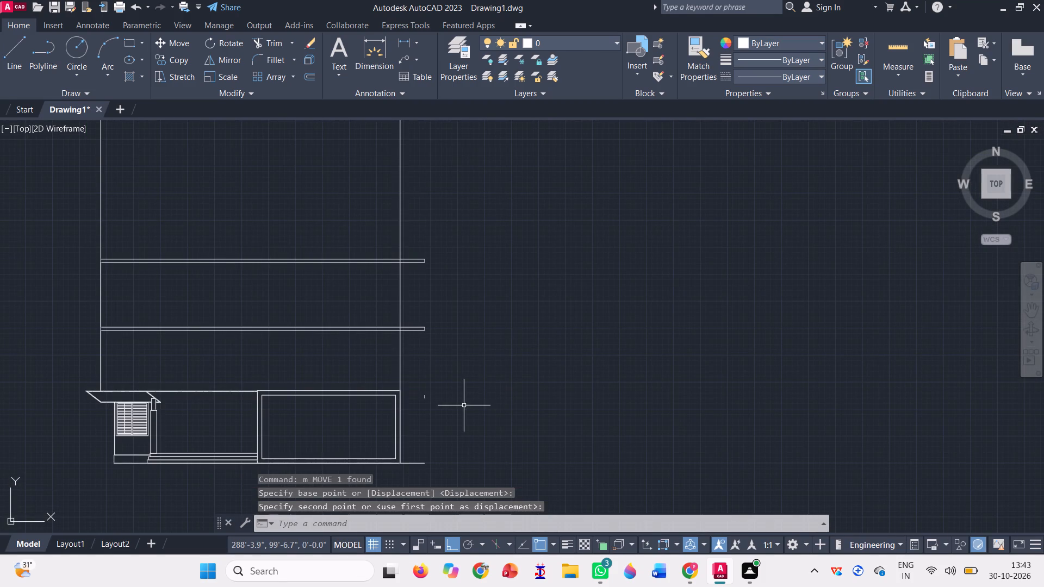
{"action": "left_click", "coordinate": [277, 47]}
{"action": "scroll", "coordinate": [448, 289], "scroll_direction": "up", "scroll_amount": 1}
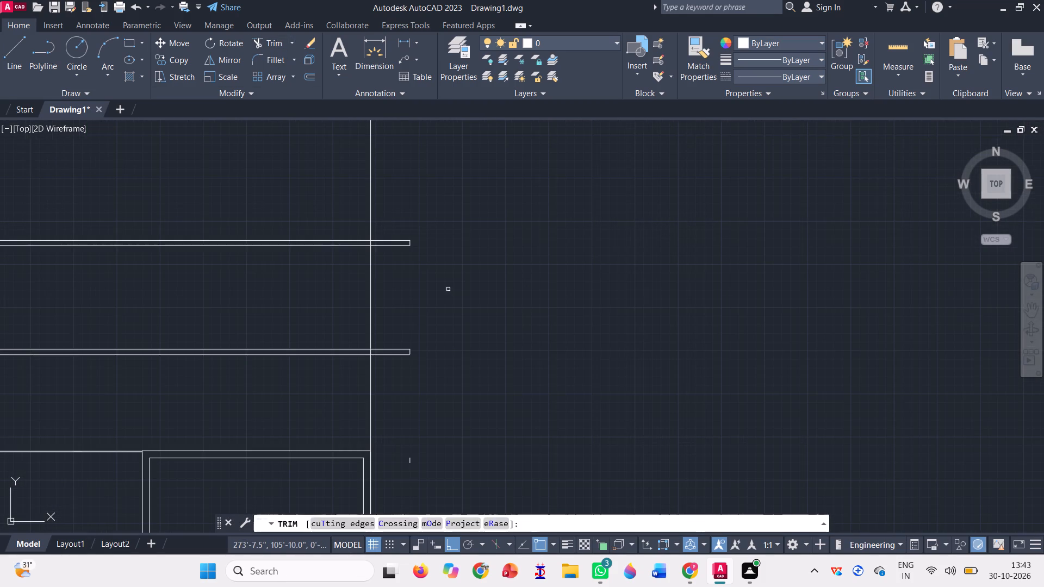
{"action": "left_click", "coordinate": [392, 372]}
{"action": "left_click", "coordinate": [399, 228]}
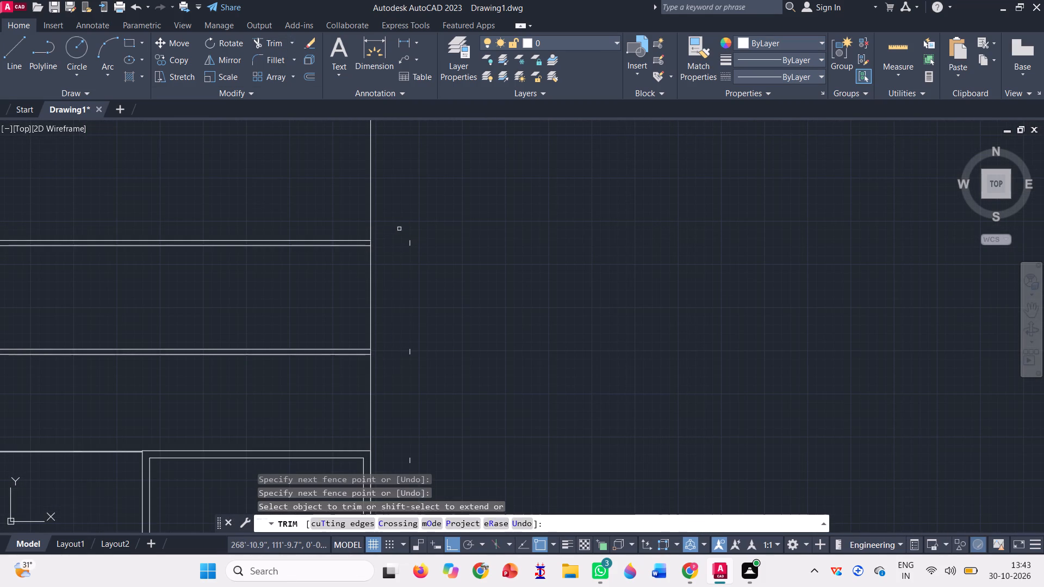
{"action": "key", "text": "Escape"}
Erase the three short vertical leftovers outside the right wall line.
{"action": "left_click", "coordinate": [405, 228]}
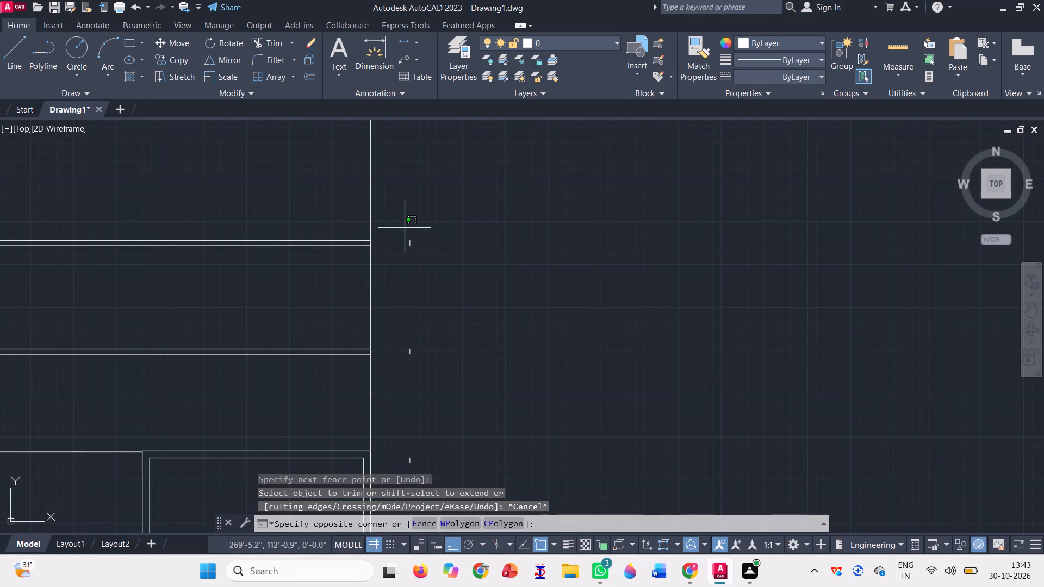
{"action": "scroll", "coordinate": [425, 309], "scroll_direction": "down", "scroll_amount": 1}
{"action": "left_click", "coordinate": [431, 427]}
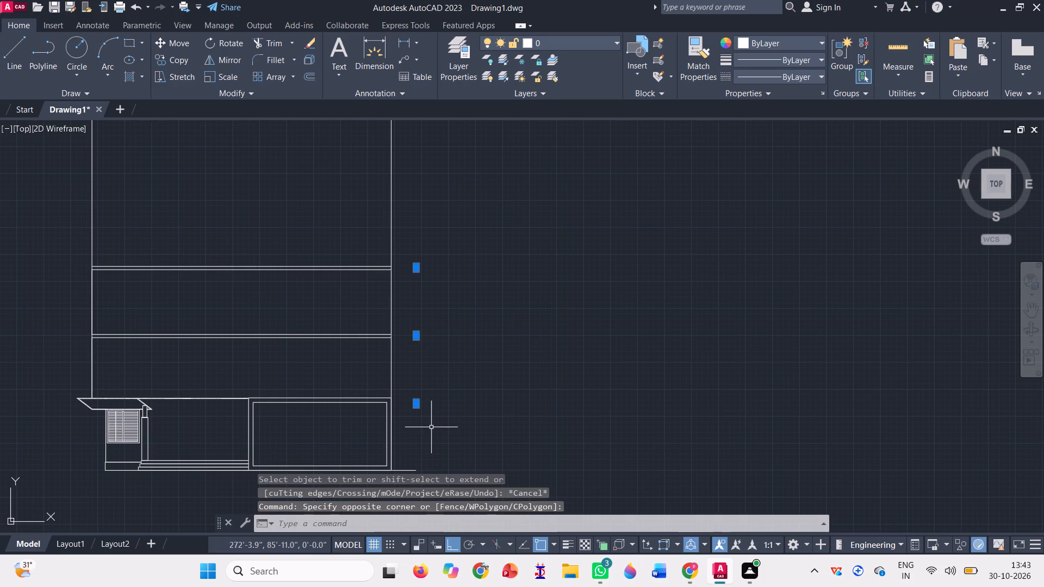
{"action": "key", "text": "Delete"}
Trim the base line's overhang beyond the right wall line and end trimming.
{"action": "scroll", "coordinate": [428, 395], "scroll_direction": "down", "scroll_amount": 1}
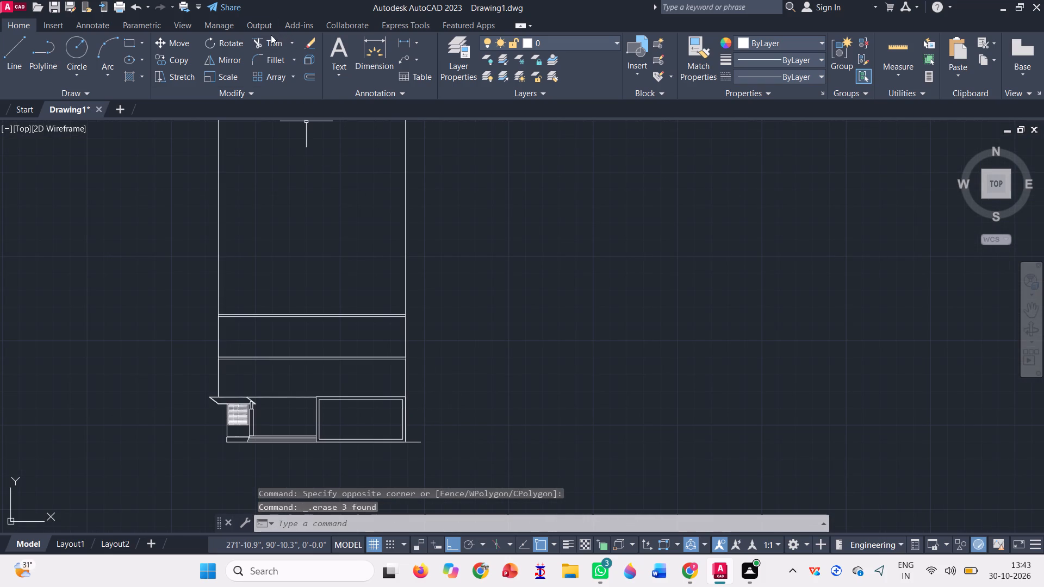
{"action": "left_click", "coordinate": [262, 45]}
{"action": "scroll", "coordinate": [415, 444], "scroll_direction": "up", "scroll_amount": 1}
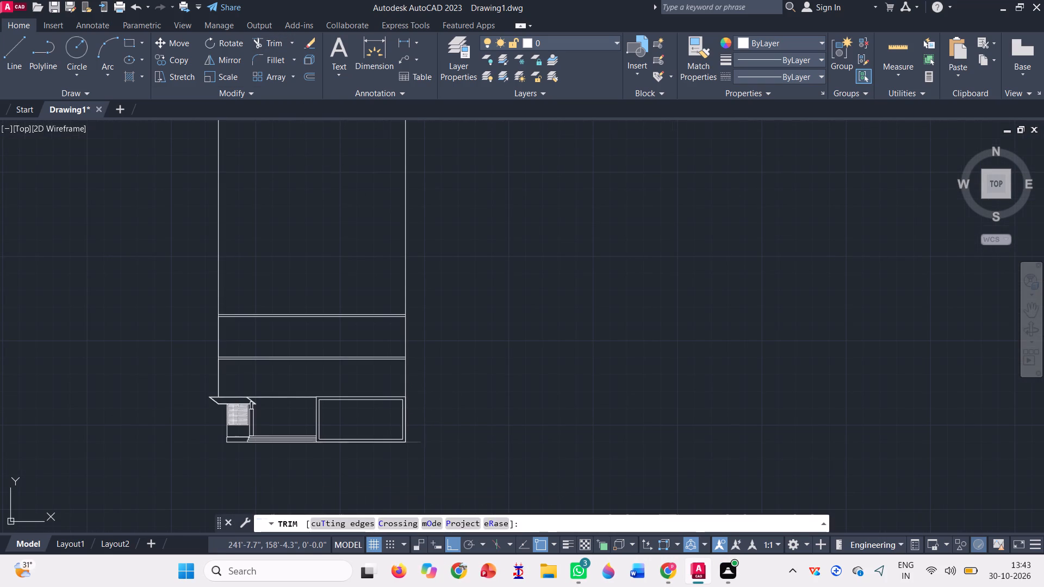
{"action": "scroll", "coordinate": [415, 444], "scroll_direction": "up", "scroll_amount": 2}
{"action": "left_click", "coordinate": [414, 444]}
{"action": "left_click", "coordinate": [420, 425]}
{"action": "scroll", "coordinate": [455, 424], "scroll_direction": "down", "scroll_amount": 4}
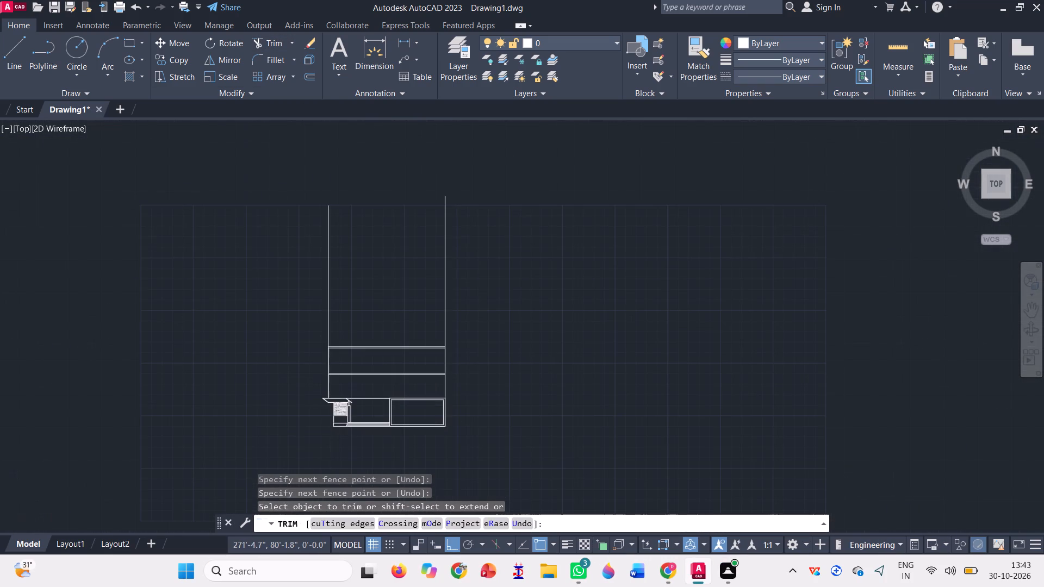
{"action": "key", "text": "Escape"}
Draw a rectangle about 7'-9" wide and 6'-10" high inside the framed rectangle, starting on its inner top edge.
{"action": "scroll", "coordinate": [414, 429], "scroll_direction": "up", "scroll_amount": 1}
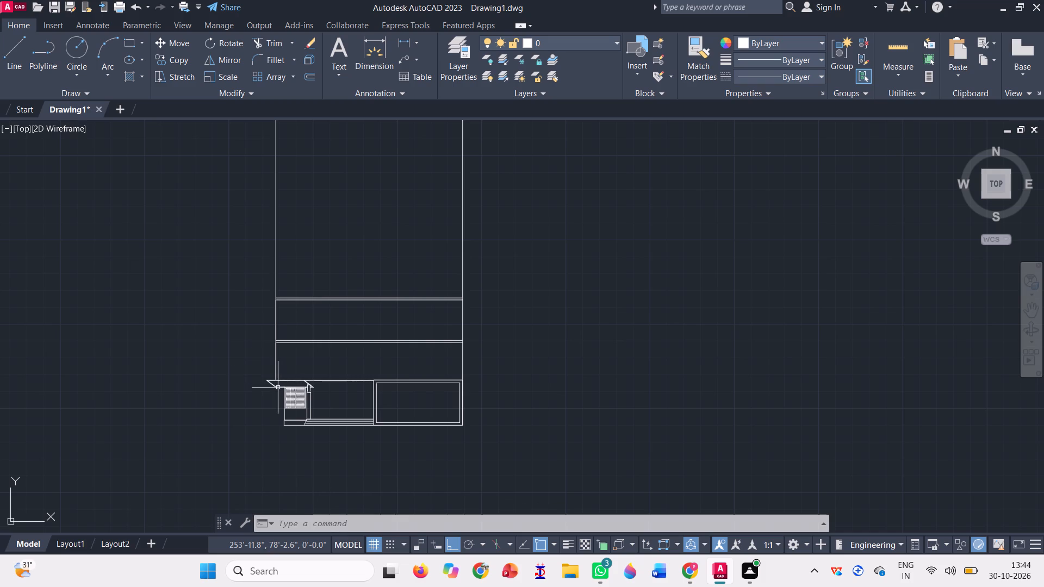
{"action": "scroll", "coordinate": [351, 434], "scroll_direction": "up", "scroll_amount": 1}
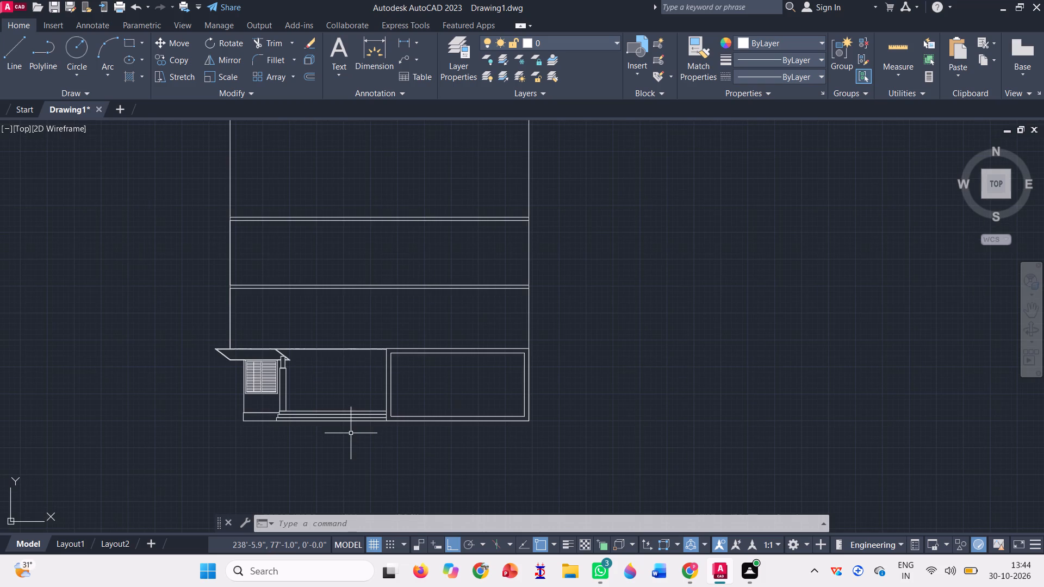
{"action": "scroll", "coordinate": [312, 371], "scroll_direction": "up", "scroll_amount": 1}
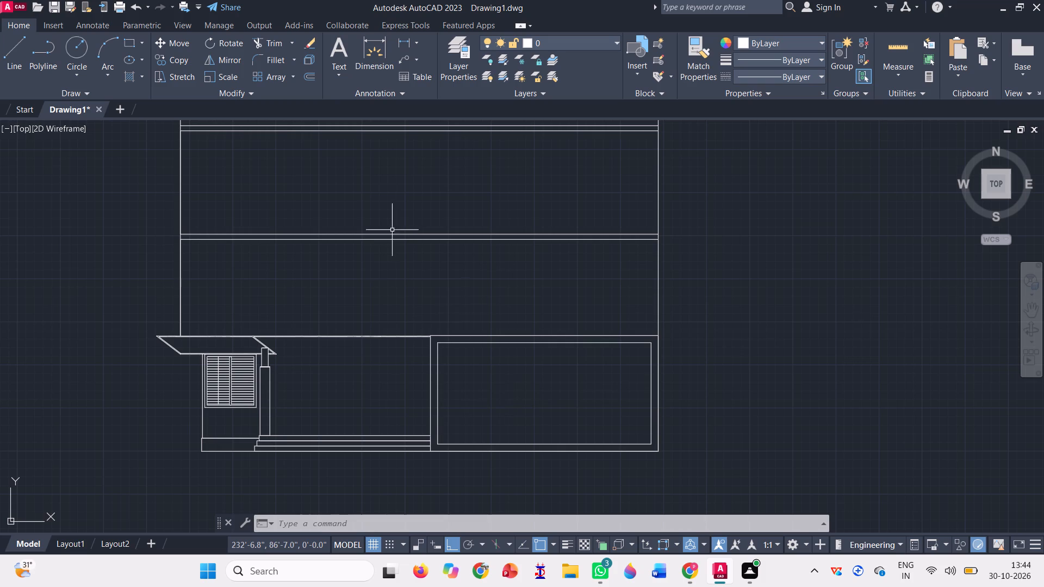
{"action": "left_click", "coordinate": [125, 47]}
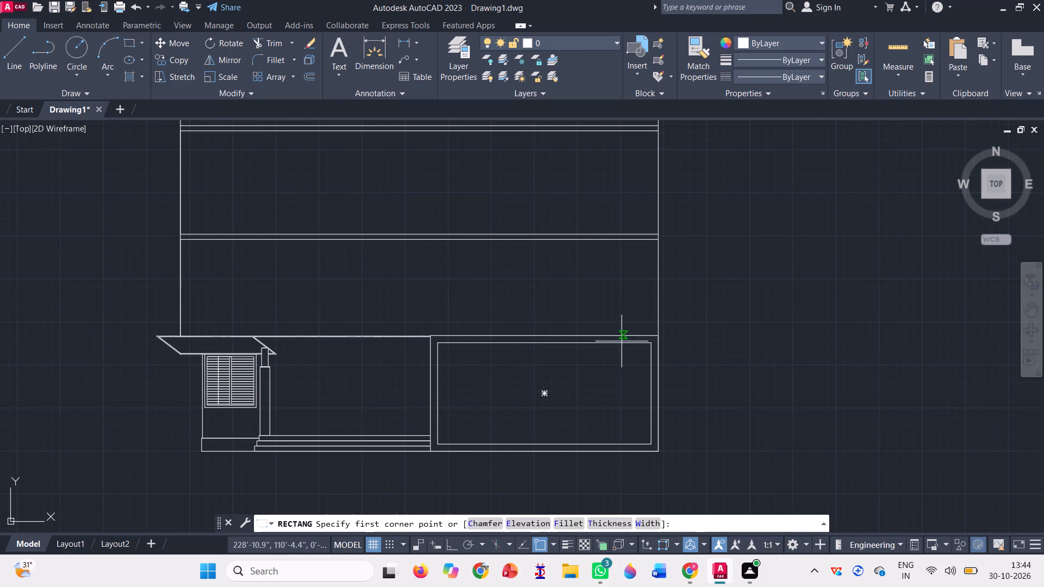
{"action": "left_click", "coordinate": [501, 345]}
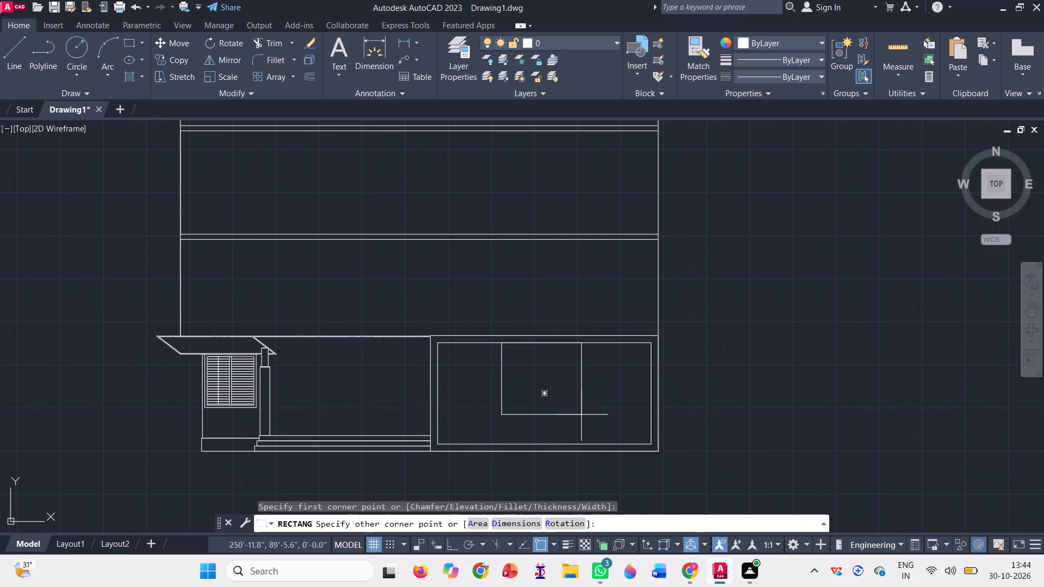
{"action": "left_click", "coordinate": [581, 414]}
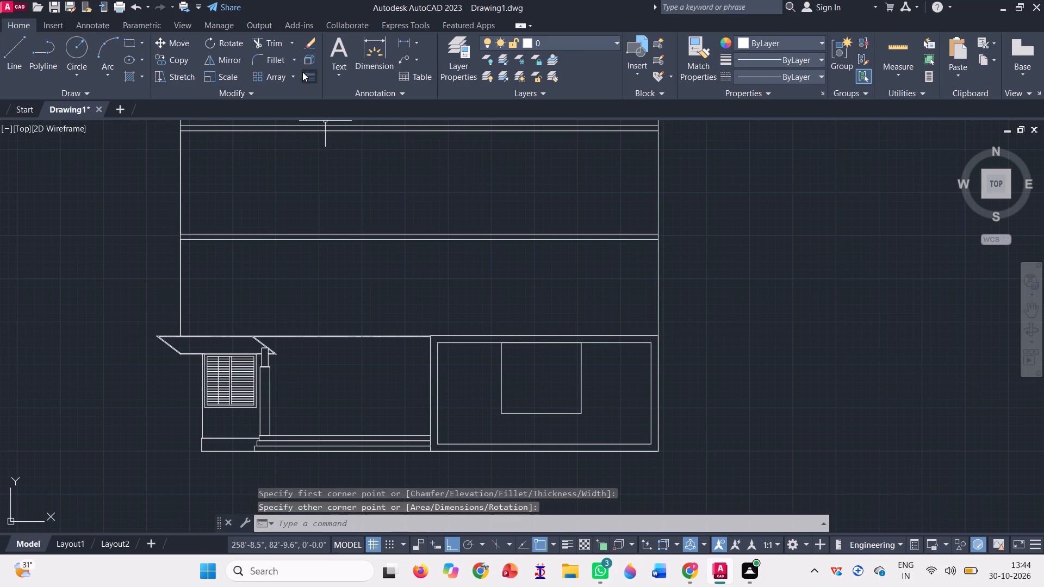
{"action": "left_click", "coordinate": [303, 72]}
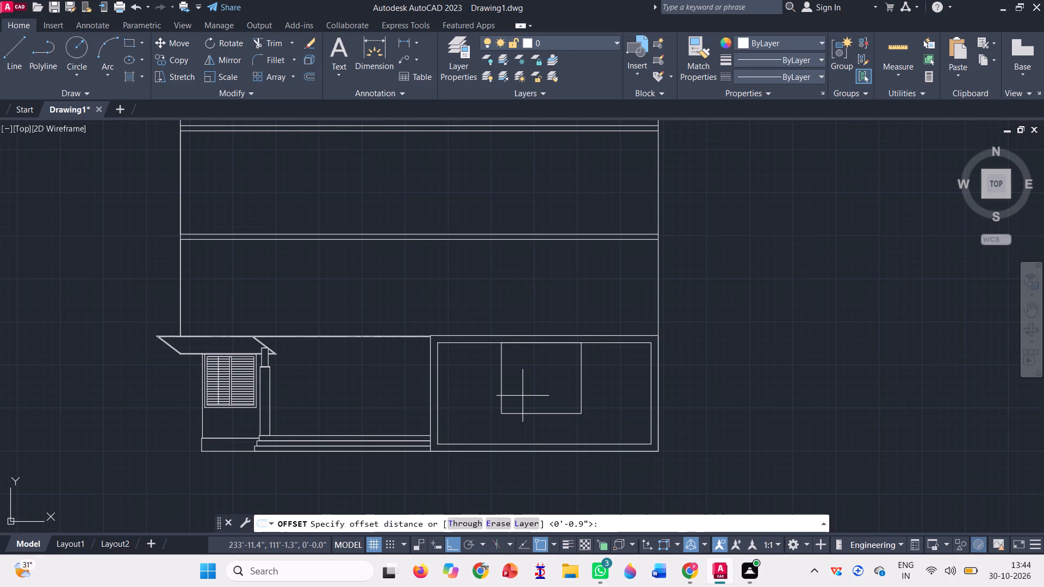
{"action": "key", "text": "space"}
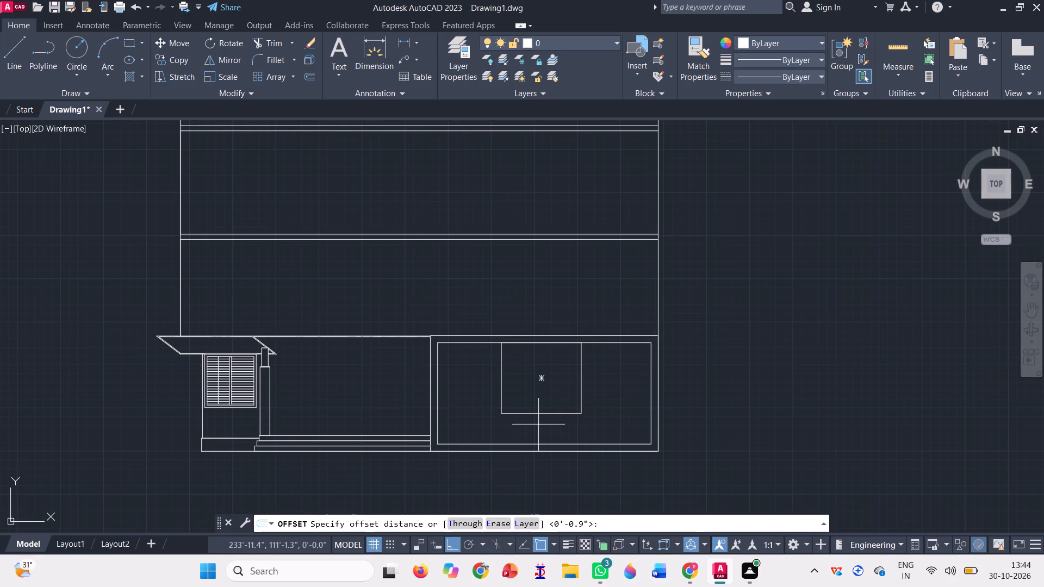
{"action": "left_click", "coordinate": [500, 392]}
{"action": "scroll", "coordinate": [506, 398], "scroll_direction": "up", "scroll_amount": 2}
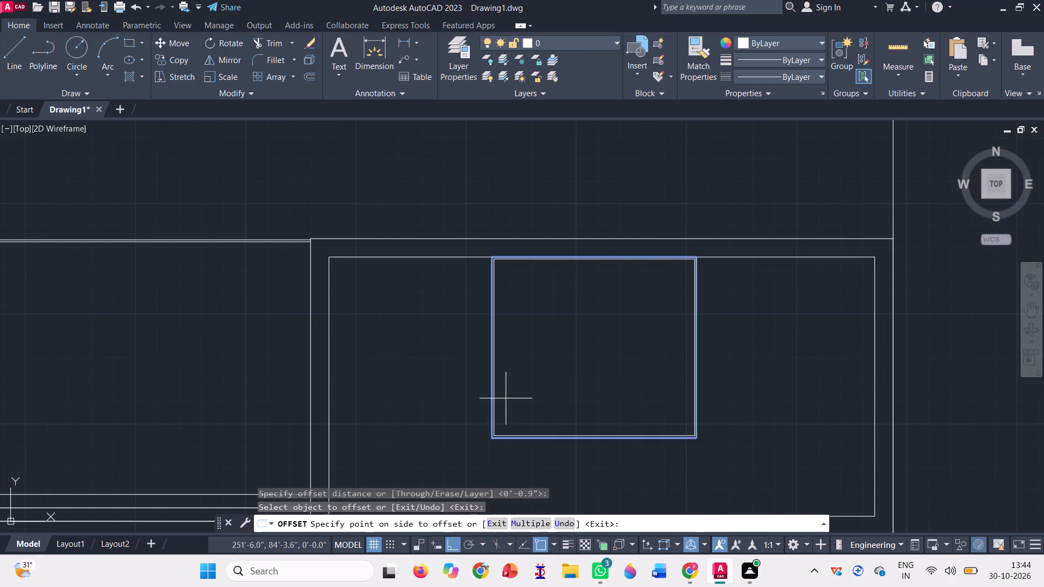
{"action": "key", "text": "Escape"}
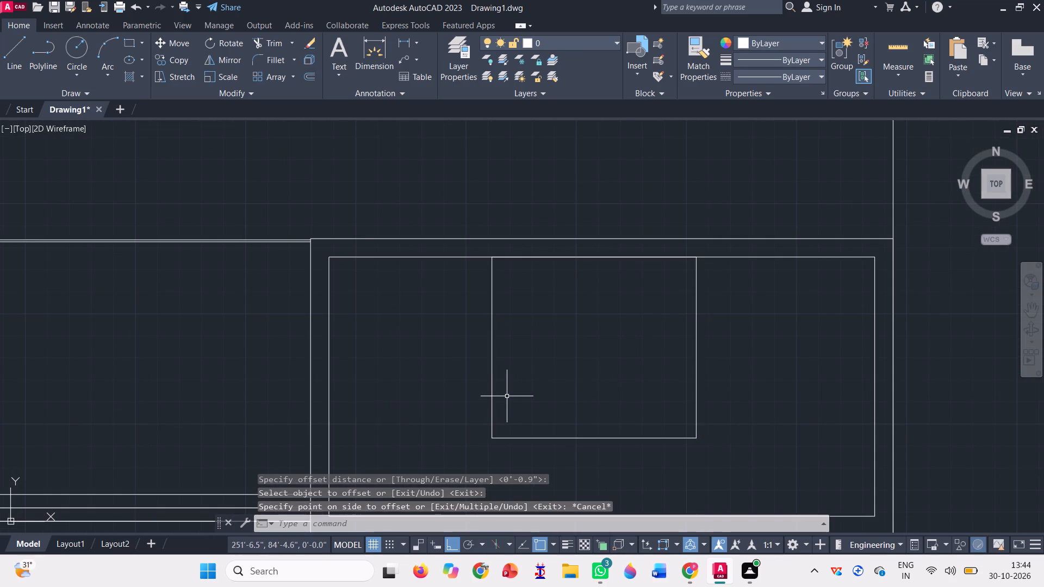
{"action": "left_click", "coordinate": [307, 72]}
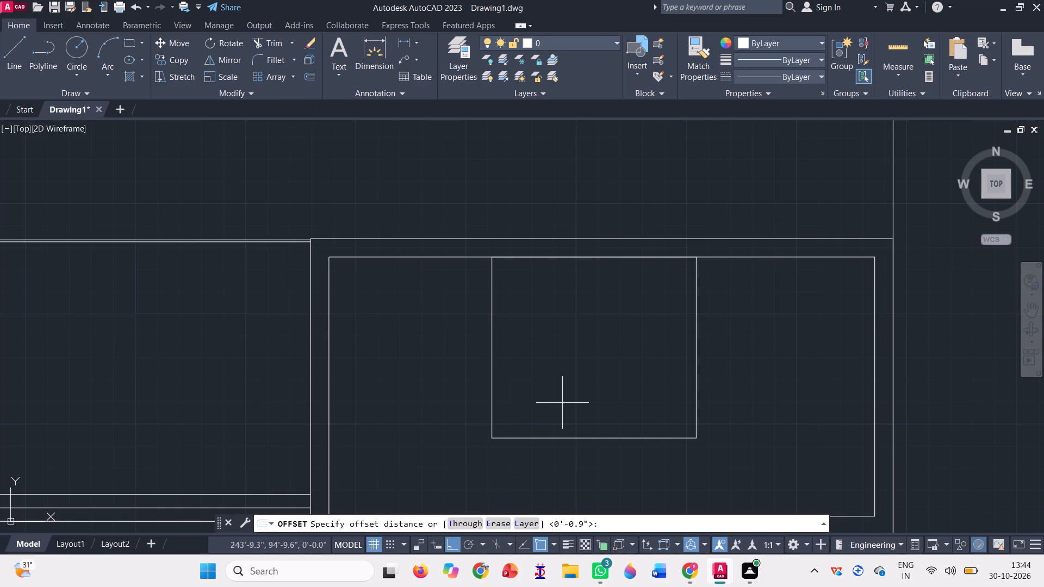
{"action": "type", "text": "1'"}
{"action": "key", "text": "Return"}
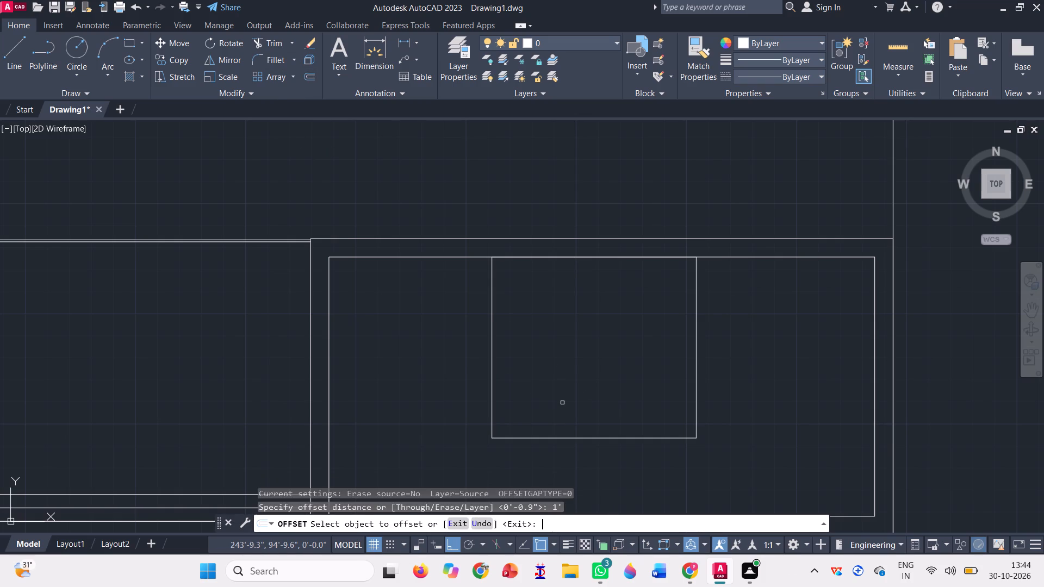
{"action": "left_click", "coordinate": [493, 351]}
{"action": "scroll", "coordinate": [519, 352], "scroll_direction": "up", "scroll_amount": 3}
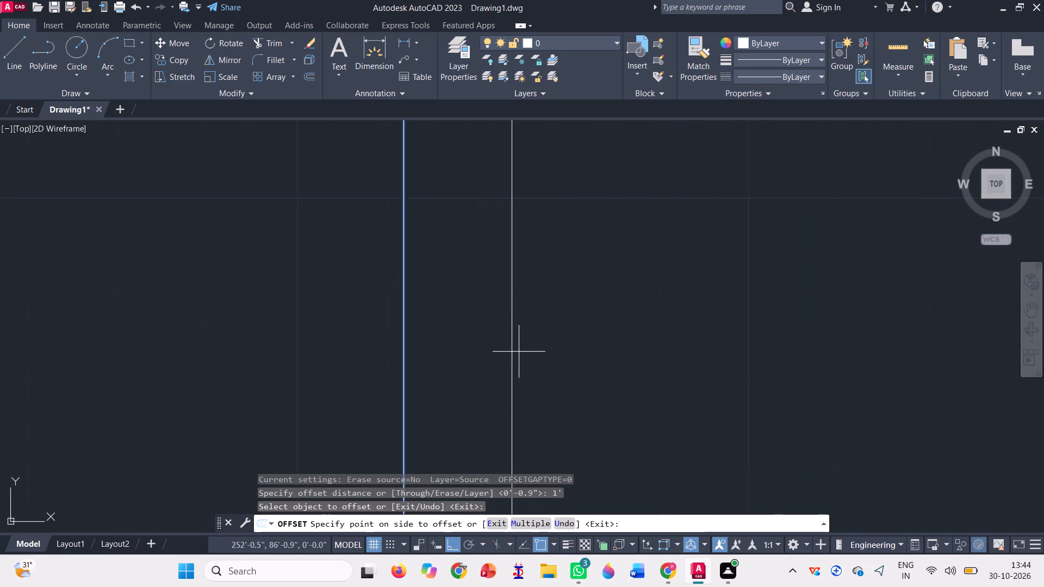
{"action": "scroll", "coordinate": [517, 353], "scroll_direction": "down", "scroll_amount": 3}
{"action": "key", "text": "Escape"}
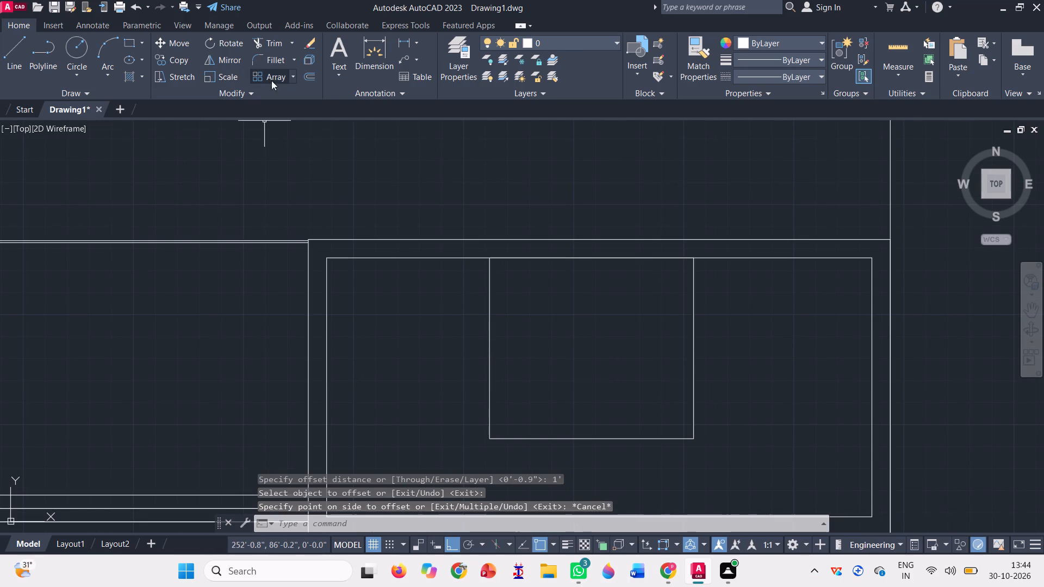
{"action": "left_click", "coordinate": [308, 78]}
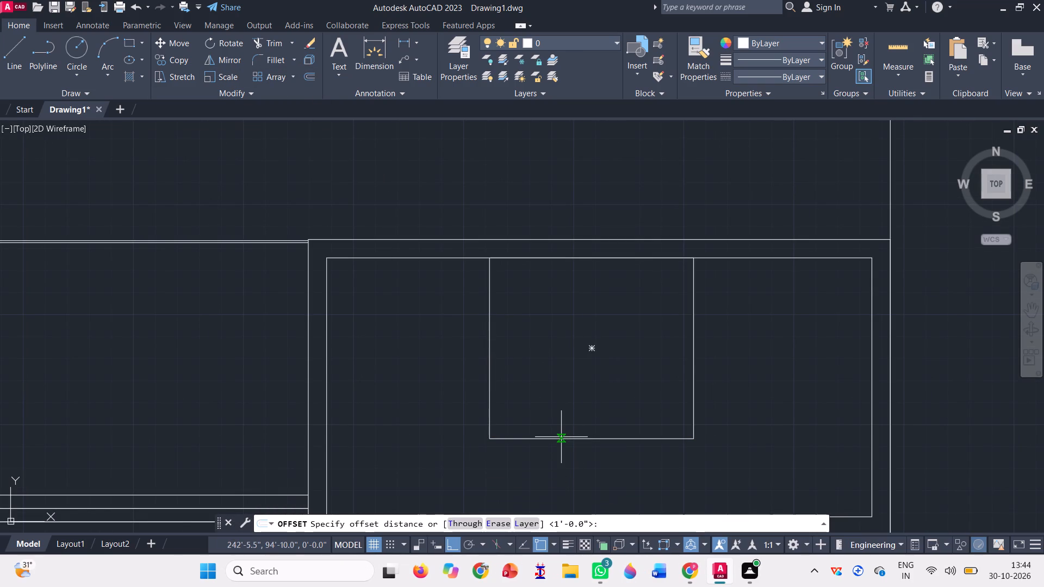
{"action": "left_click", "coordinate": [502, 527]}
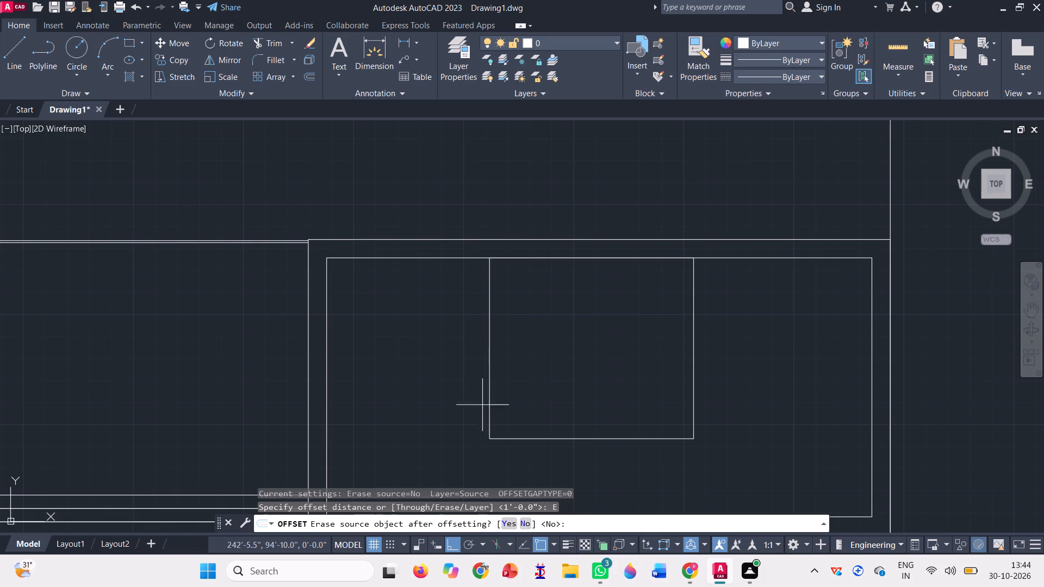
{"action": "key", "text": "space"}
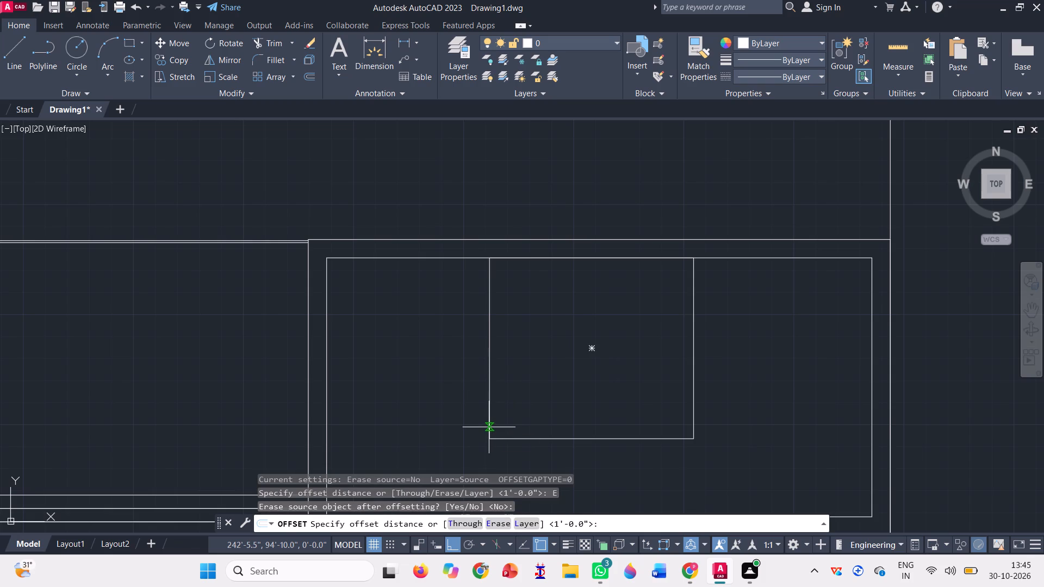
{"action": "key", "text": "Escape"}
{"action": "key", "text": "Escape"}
Offset the new rectangle slightly inward with Erase source set to Yes, picking the distance along its bottom edge from the lower-left corner.
{"action": "left_click", "coordinate": [314, 71]}
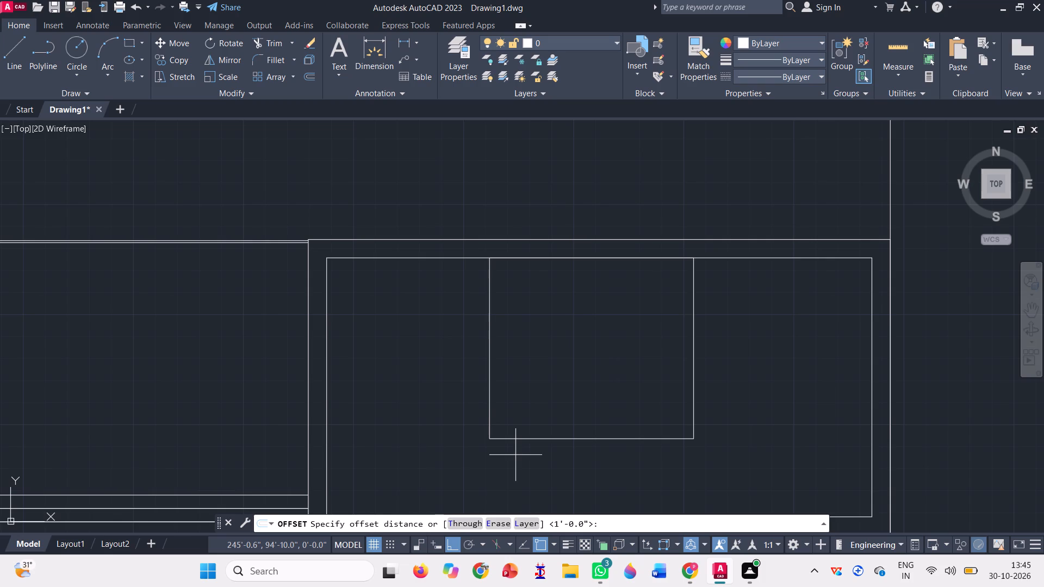
{"action": "left_click", "coordinate": [504, 527]}
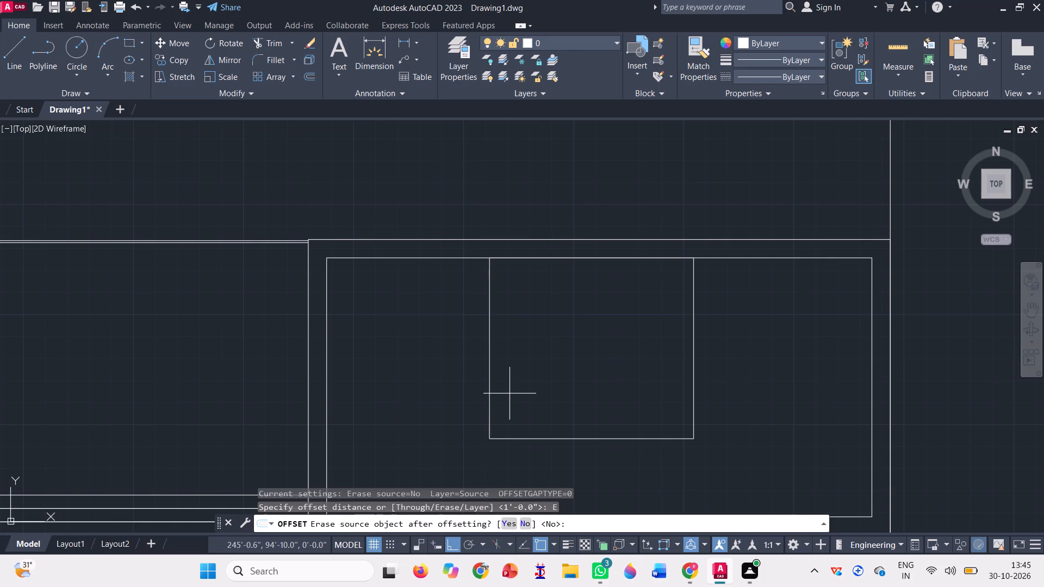
{"action": "left_click", "coordinate": [504, 526]}
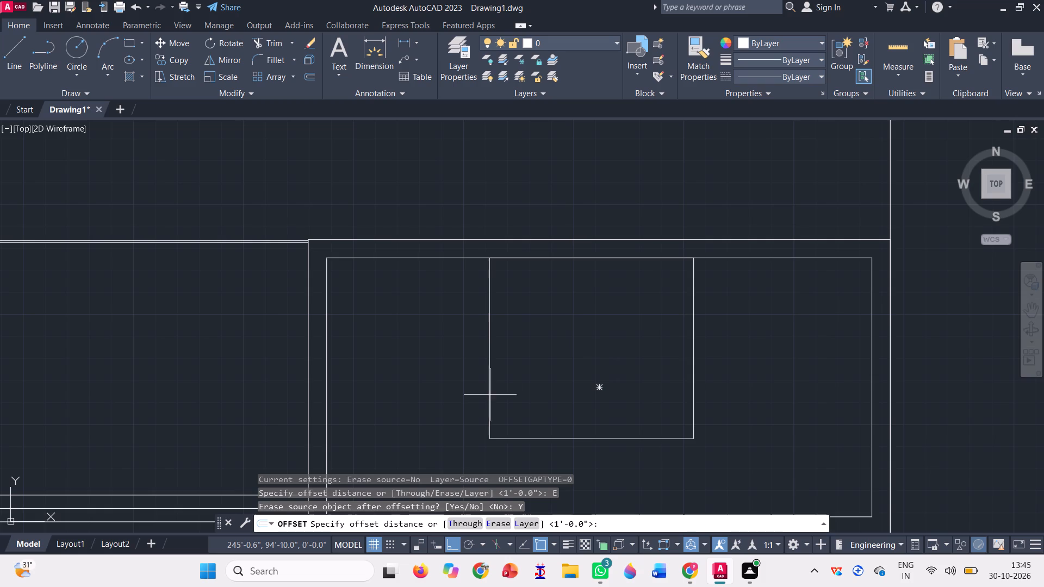
{"action": "left_click", "coordinate": [487, 440]}
{"action": "scroll", "coordinate": [491, 444], "scroll_direction": "up", "scroll_amount": 3}
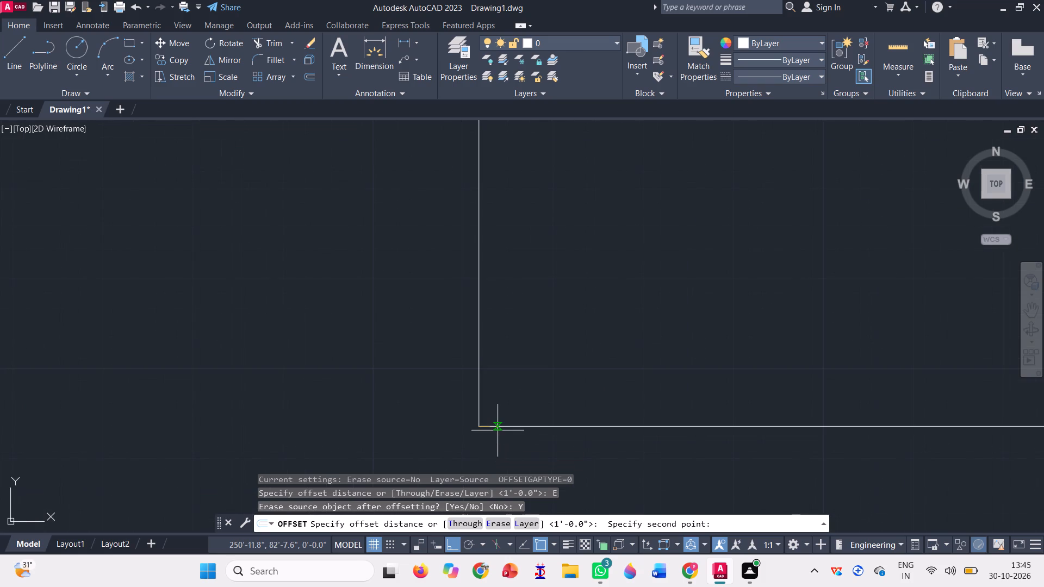
{"action": "left_click", "coordinate": [500, 428]}
{"action": "scroll", "coordinate": [492, 434], "scroll_direction": "down", "scroll_amount": 2}
{"action": "left_click", "coordinate": [488, 397]}
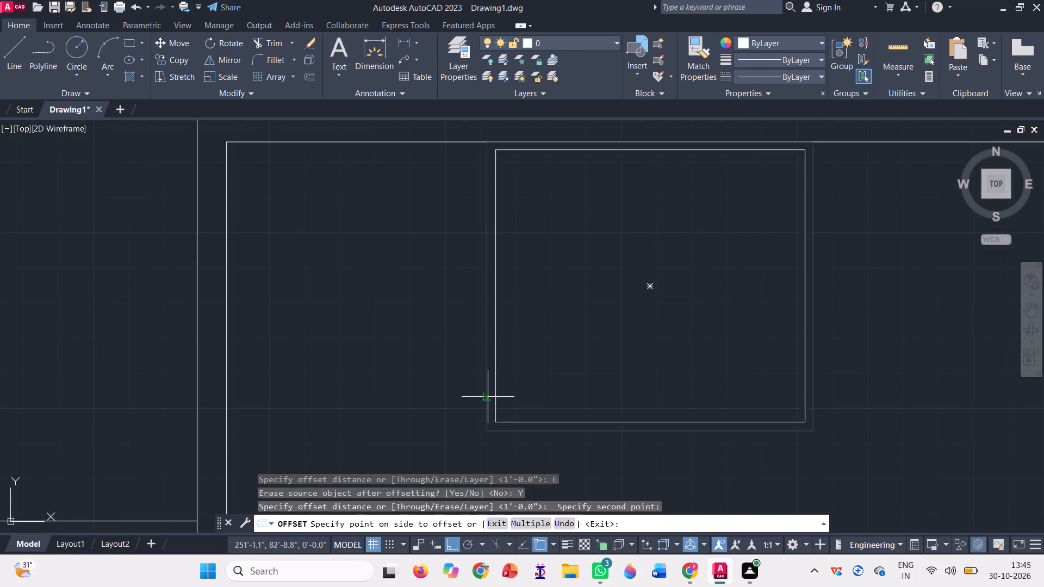
{"action": "left_click", "coordinate": [512, 389]}
{"action": "scroll", "coordinate": [442, 380], "scroll_direction": "down", "scroll_amount": 1}
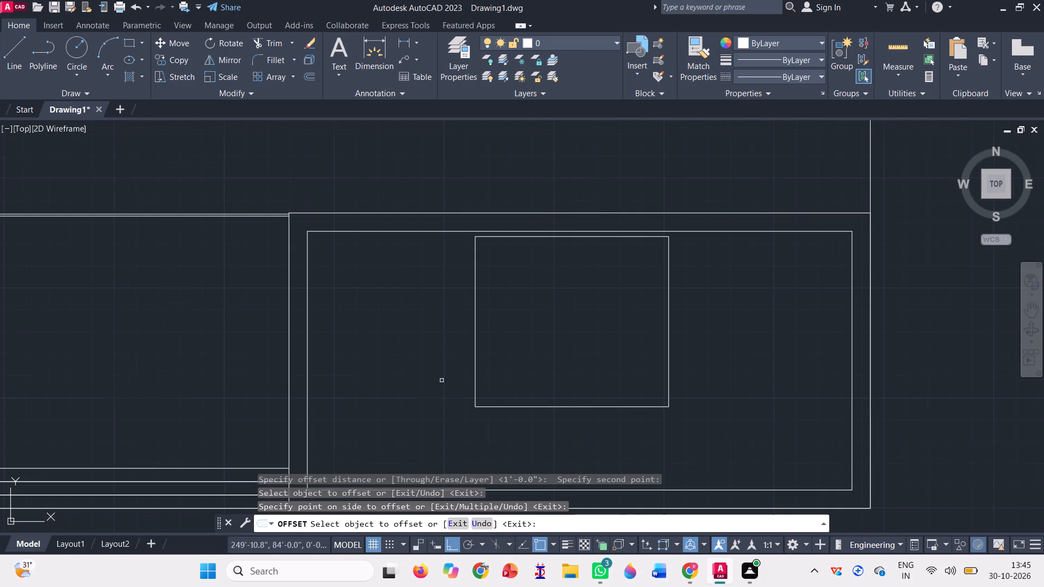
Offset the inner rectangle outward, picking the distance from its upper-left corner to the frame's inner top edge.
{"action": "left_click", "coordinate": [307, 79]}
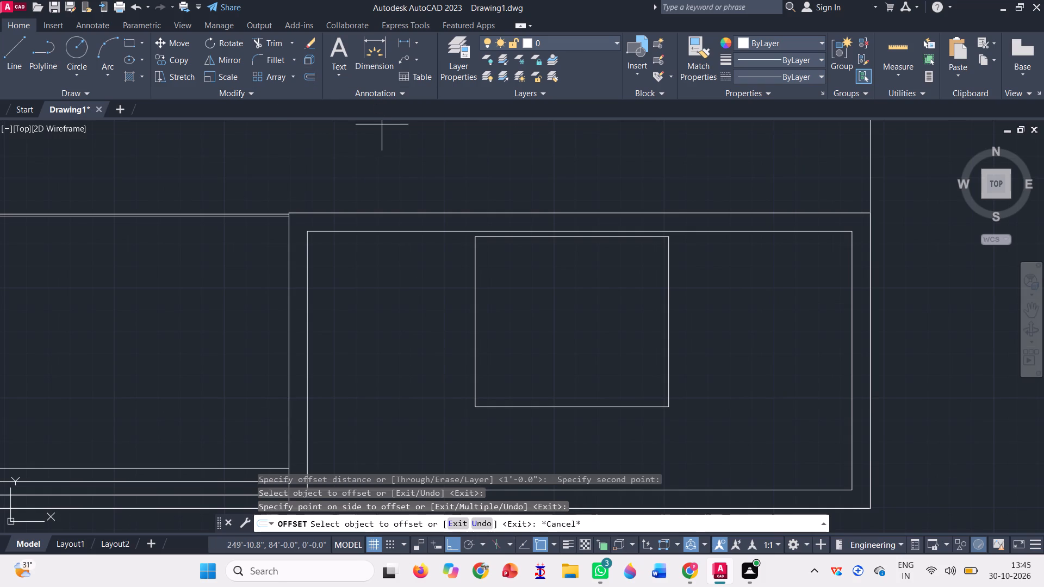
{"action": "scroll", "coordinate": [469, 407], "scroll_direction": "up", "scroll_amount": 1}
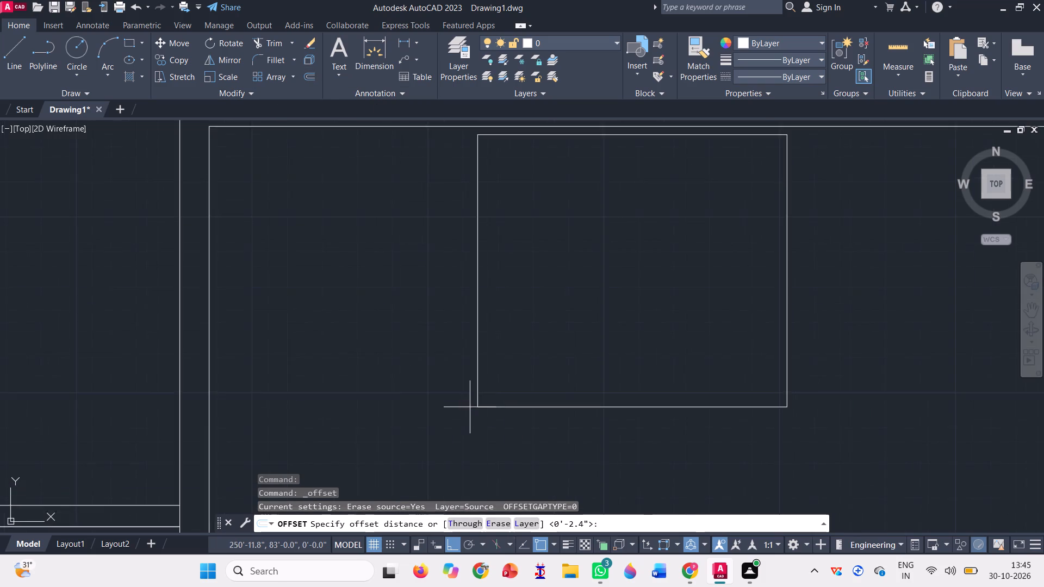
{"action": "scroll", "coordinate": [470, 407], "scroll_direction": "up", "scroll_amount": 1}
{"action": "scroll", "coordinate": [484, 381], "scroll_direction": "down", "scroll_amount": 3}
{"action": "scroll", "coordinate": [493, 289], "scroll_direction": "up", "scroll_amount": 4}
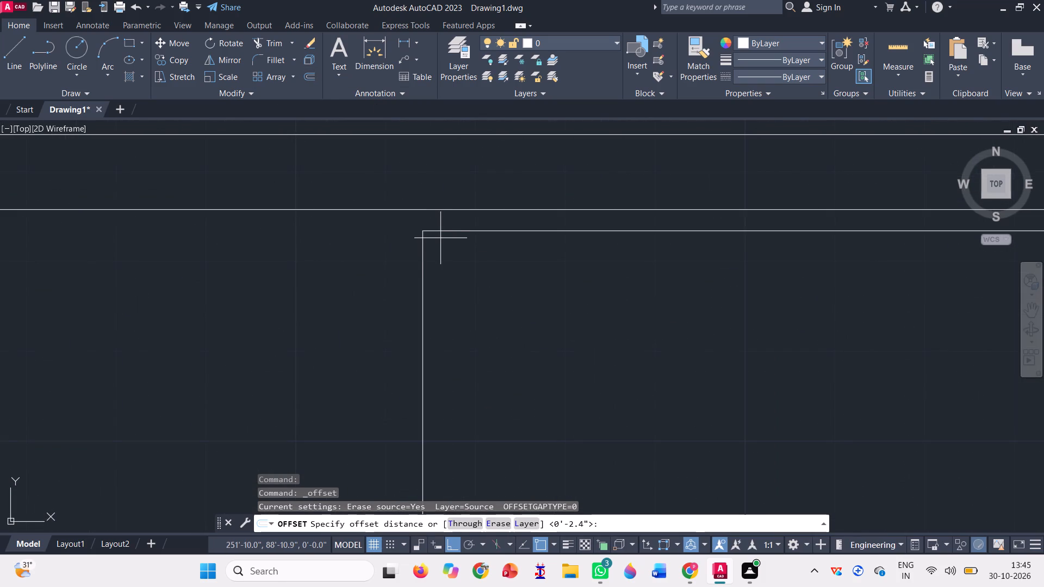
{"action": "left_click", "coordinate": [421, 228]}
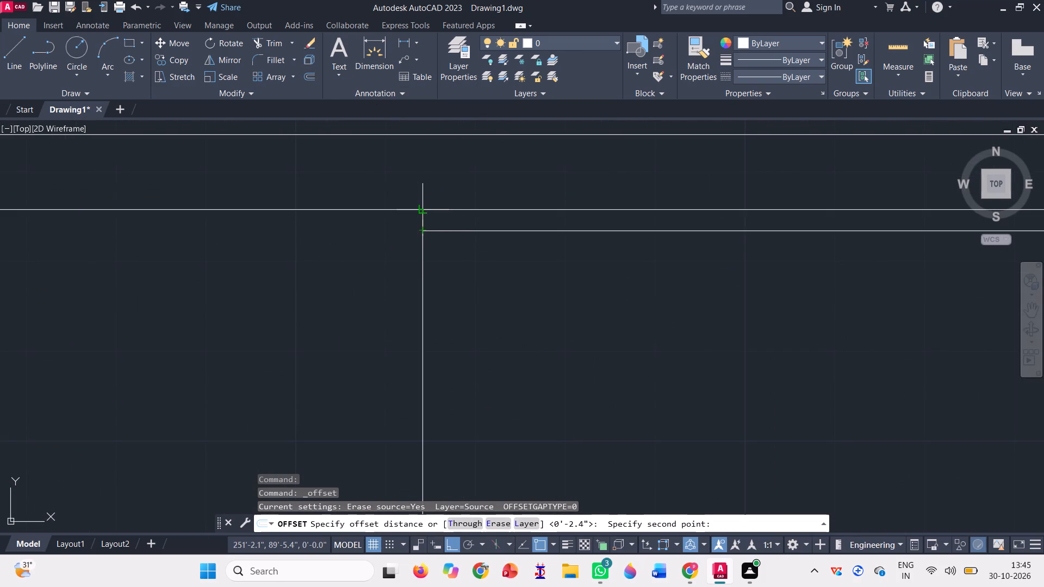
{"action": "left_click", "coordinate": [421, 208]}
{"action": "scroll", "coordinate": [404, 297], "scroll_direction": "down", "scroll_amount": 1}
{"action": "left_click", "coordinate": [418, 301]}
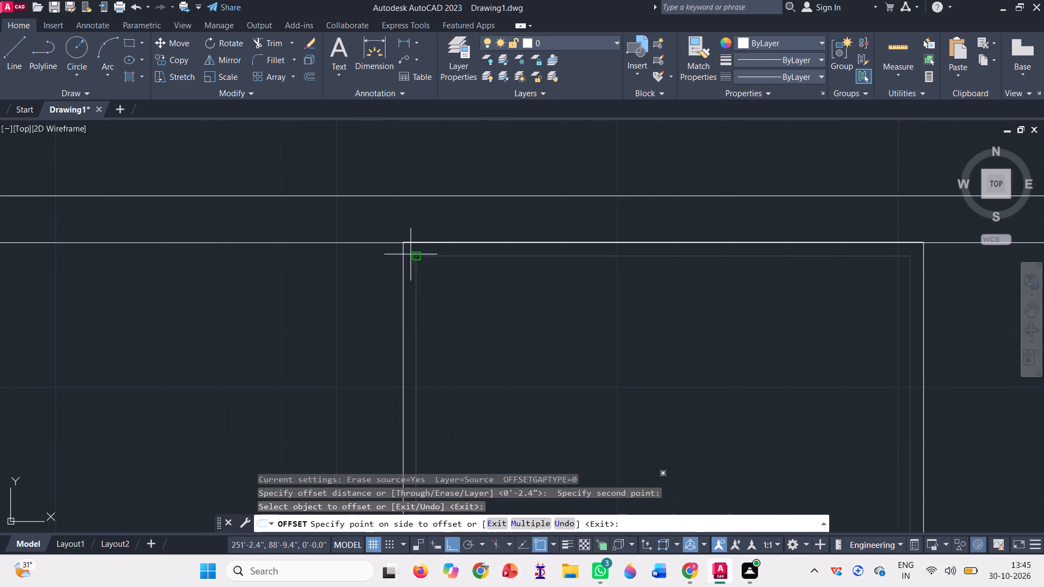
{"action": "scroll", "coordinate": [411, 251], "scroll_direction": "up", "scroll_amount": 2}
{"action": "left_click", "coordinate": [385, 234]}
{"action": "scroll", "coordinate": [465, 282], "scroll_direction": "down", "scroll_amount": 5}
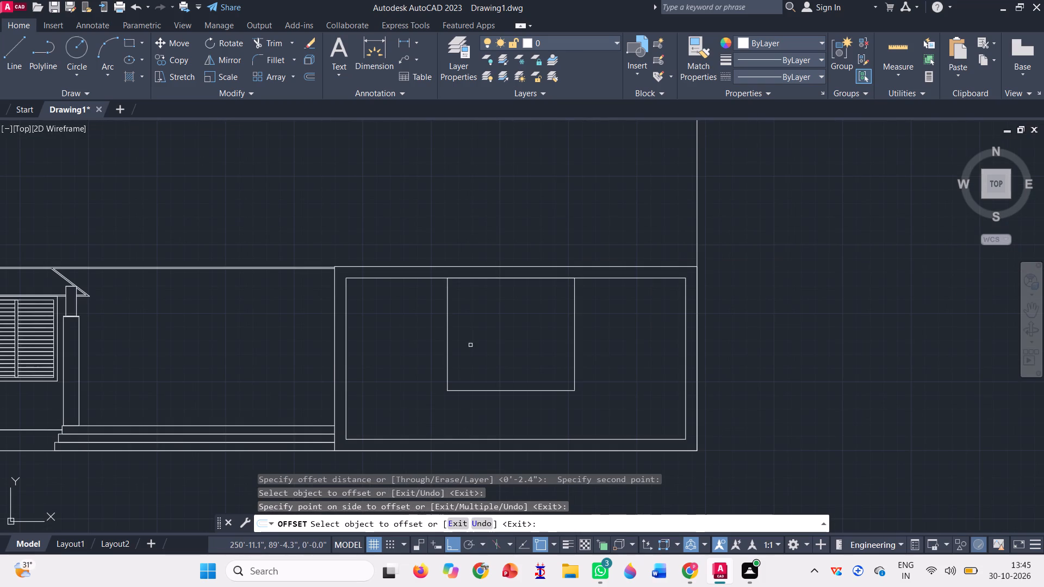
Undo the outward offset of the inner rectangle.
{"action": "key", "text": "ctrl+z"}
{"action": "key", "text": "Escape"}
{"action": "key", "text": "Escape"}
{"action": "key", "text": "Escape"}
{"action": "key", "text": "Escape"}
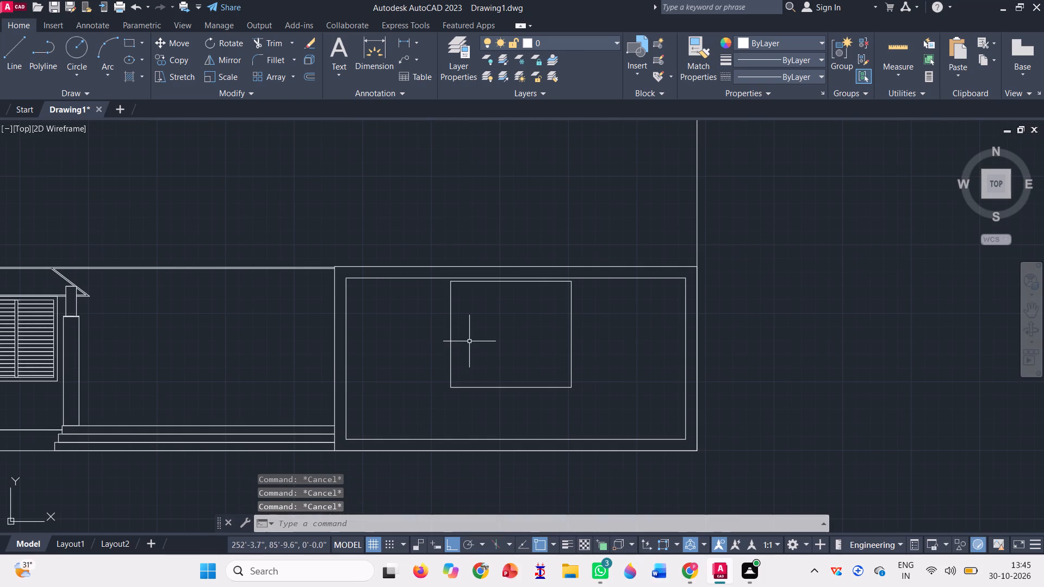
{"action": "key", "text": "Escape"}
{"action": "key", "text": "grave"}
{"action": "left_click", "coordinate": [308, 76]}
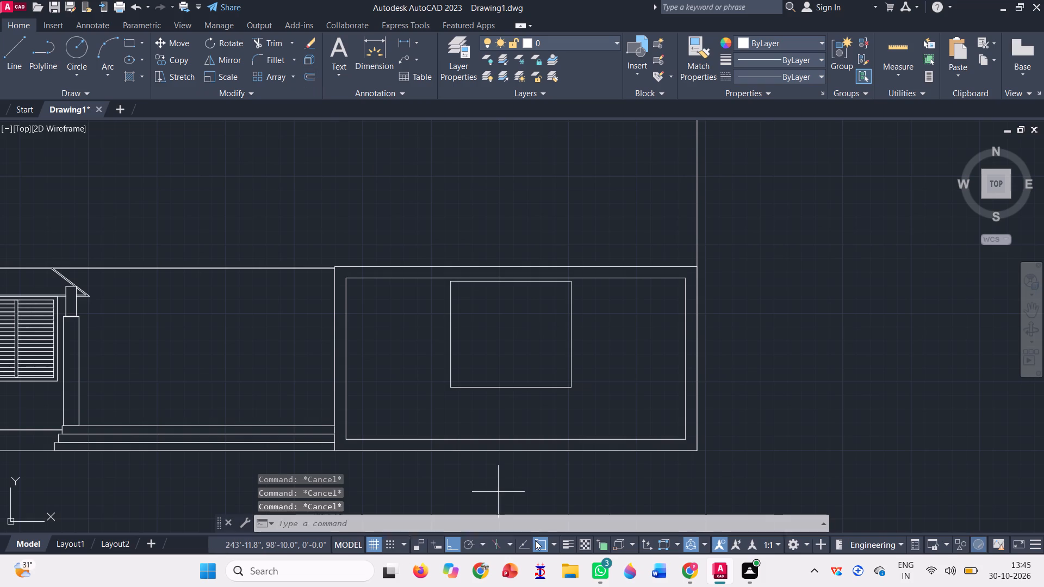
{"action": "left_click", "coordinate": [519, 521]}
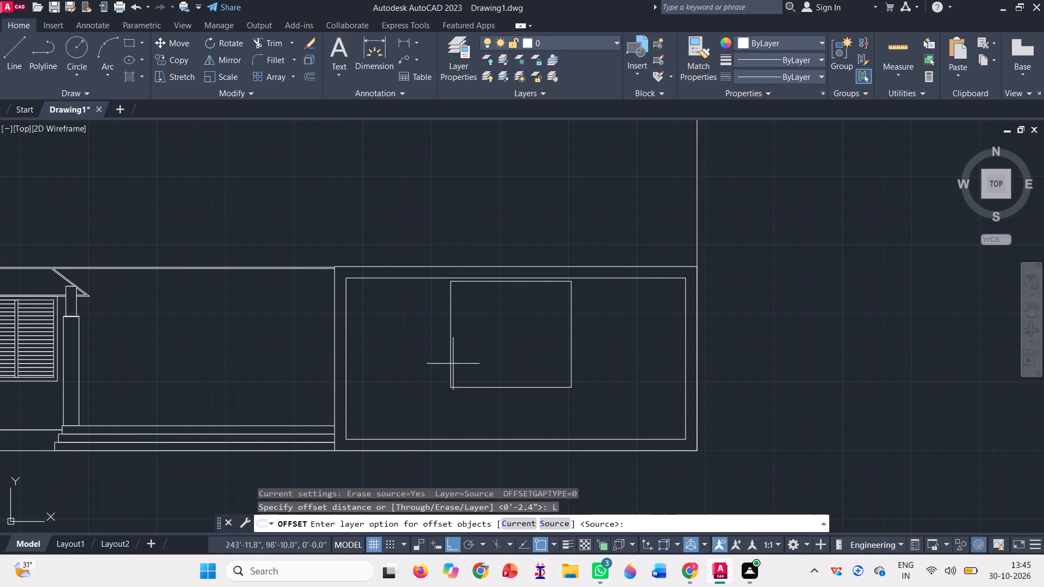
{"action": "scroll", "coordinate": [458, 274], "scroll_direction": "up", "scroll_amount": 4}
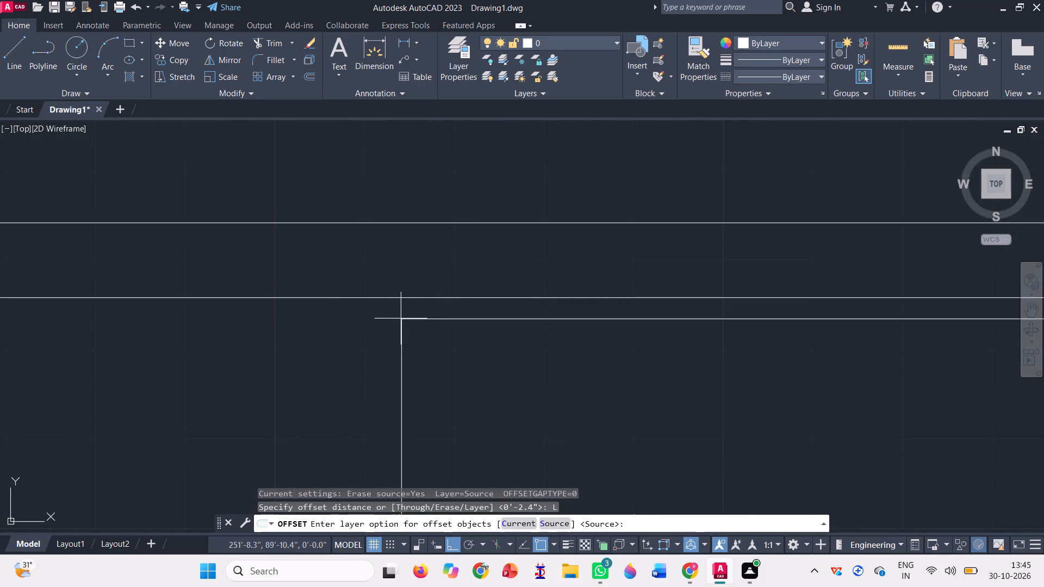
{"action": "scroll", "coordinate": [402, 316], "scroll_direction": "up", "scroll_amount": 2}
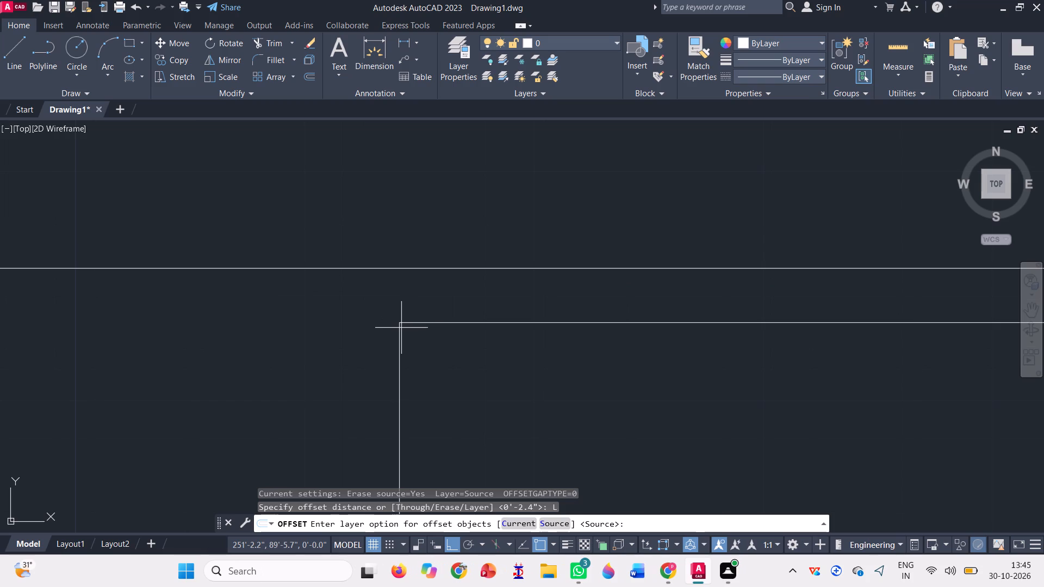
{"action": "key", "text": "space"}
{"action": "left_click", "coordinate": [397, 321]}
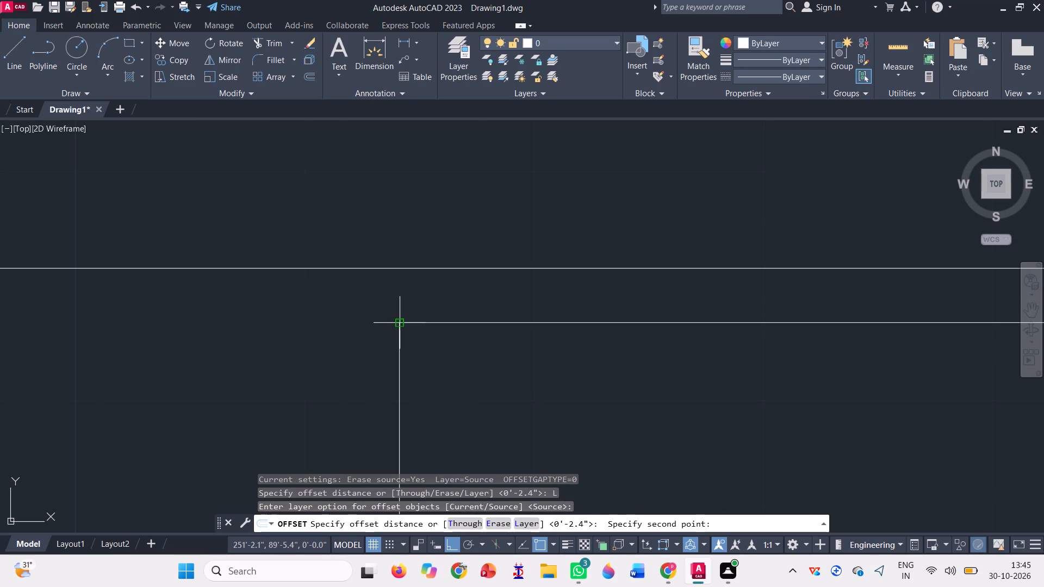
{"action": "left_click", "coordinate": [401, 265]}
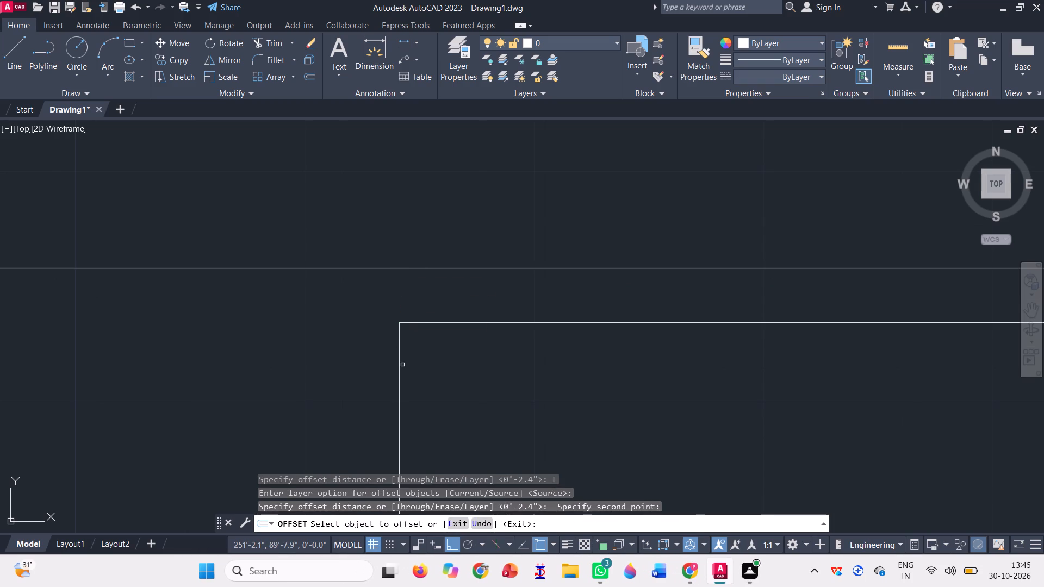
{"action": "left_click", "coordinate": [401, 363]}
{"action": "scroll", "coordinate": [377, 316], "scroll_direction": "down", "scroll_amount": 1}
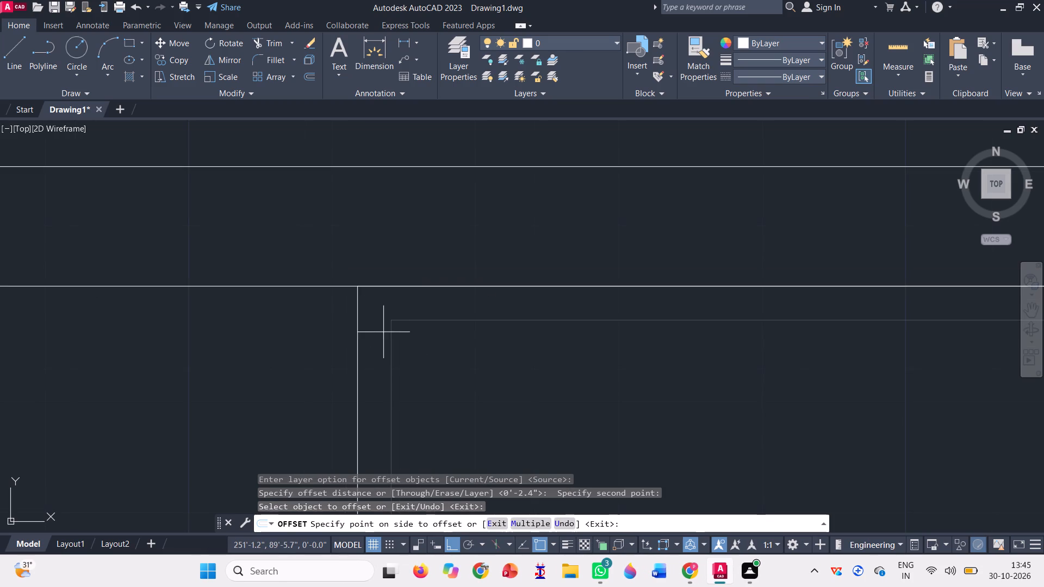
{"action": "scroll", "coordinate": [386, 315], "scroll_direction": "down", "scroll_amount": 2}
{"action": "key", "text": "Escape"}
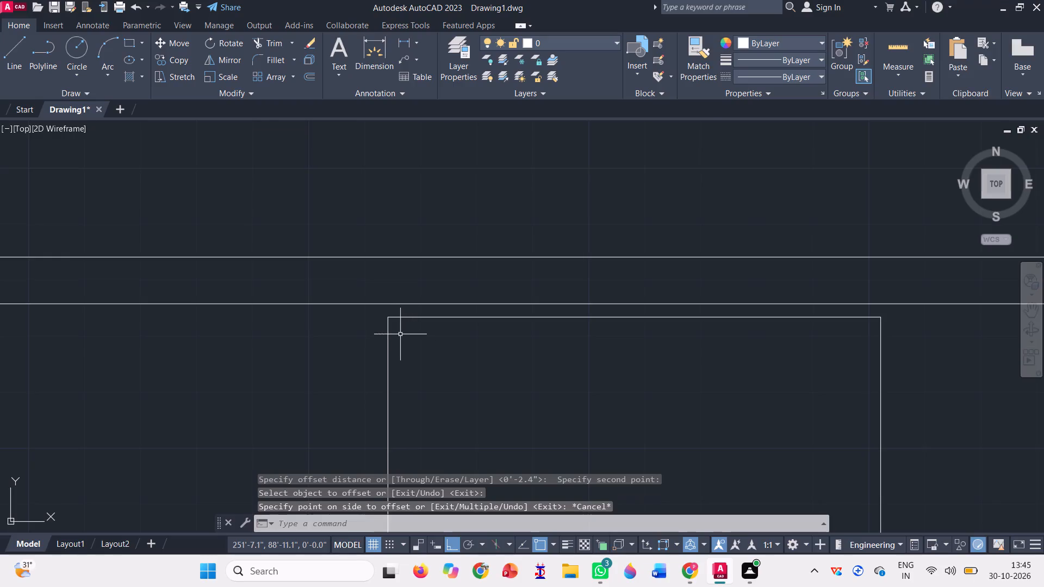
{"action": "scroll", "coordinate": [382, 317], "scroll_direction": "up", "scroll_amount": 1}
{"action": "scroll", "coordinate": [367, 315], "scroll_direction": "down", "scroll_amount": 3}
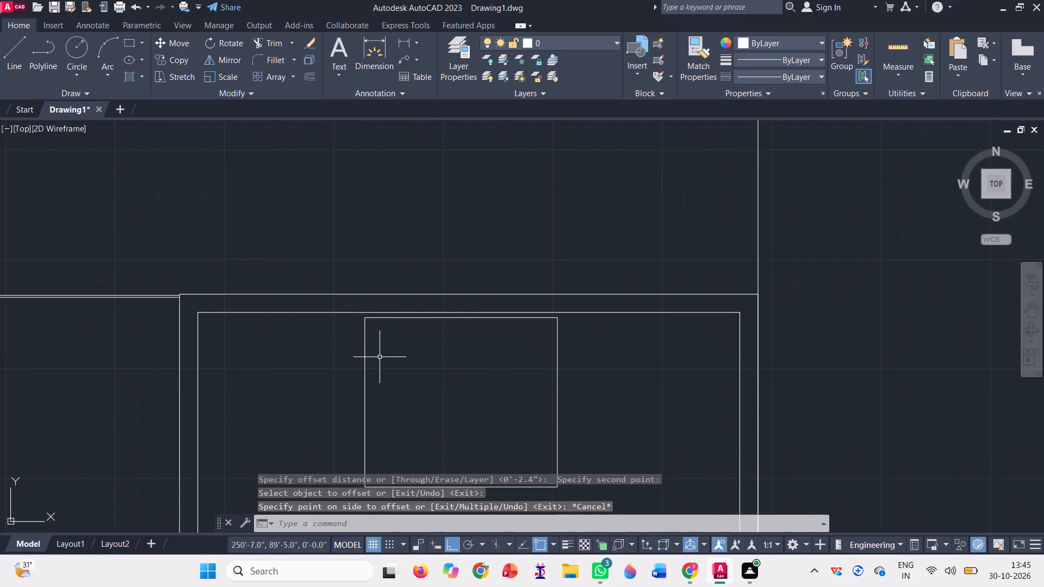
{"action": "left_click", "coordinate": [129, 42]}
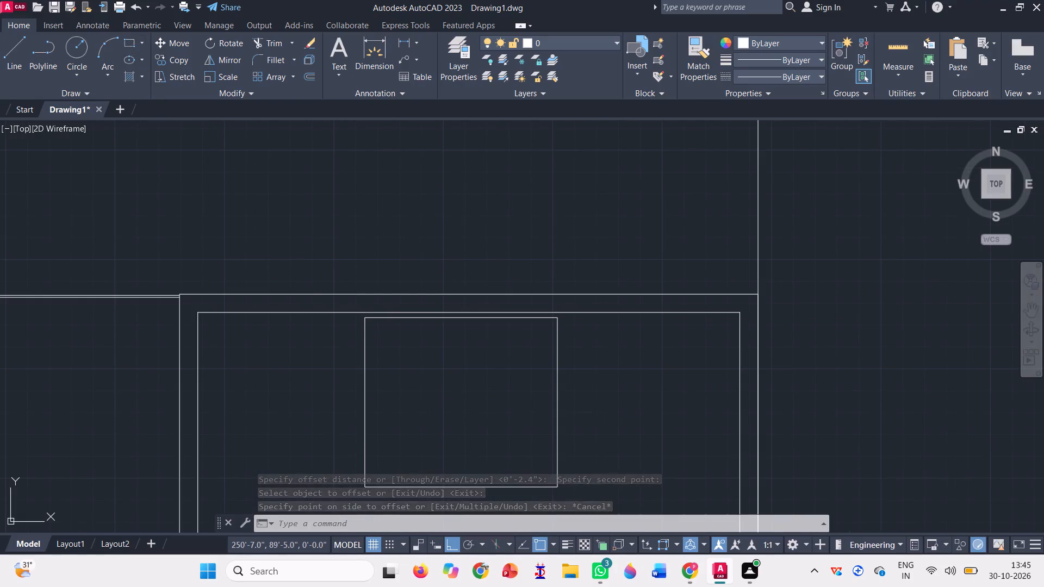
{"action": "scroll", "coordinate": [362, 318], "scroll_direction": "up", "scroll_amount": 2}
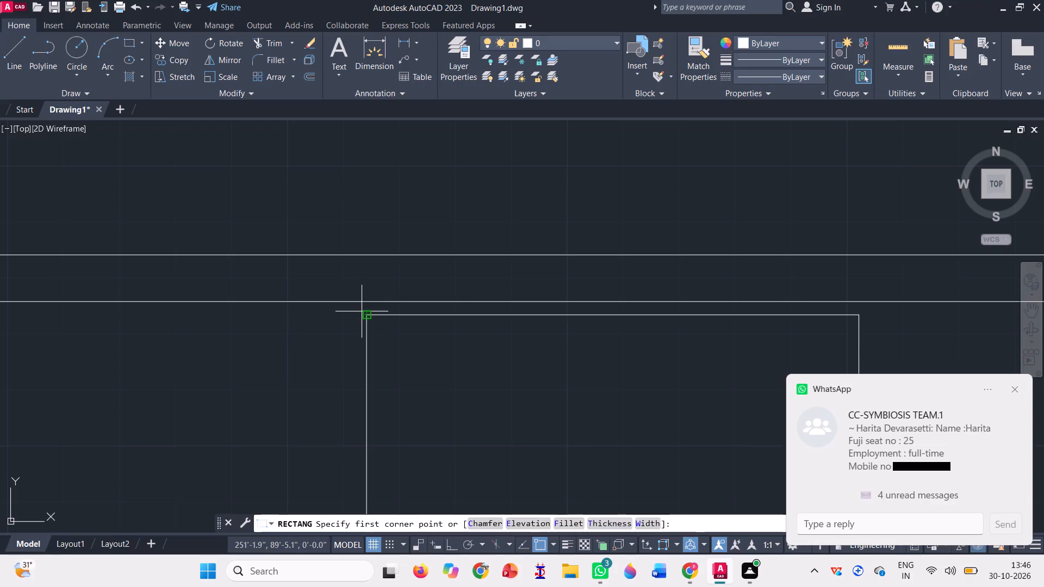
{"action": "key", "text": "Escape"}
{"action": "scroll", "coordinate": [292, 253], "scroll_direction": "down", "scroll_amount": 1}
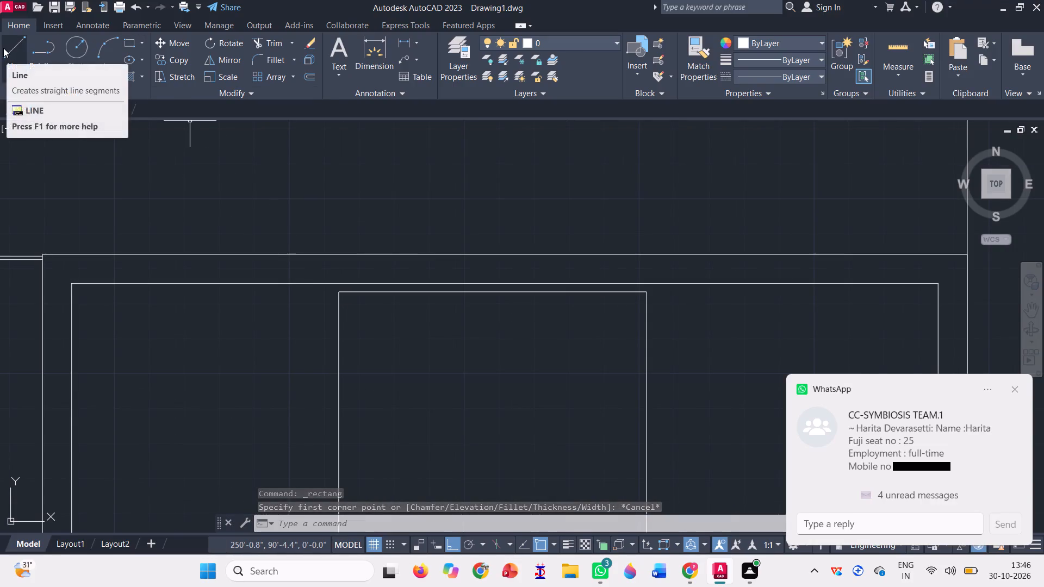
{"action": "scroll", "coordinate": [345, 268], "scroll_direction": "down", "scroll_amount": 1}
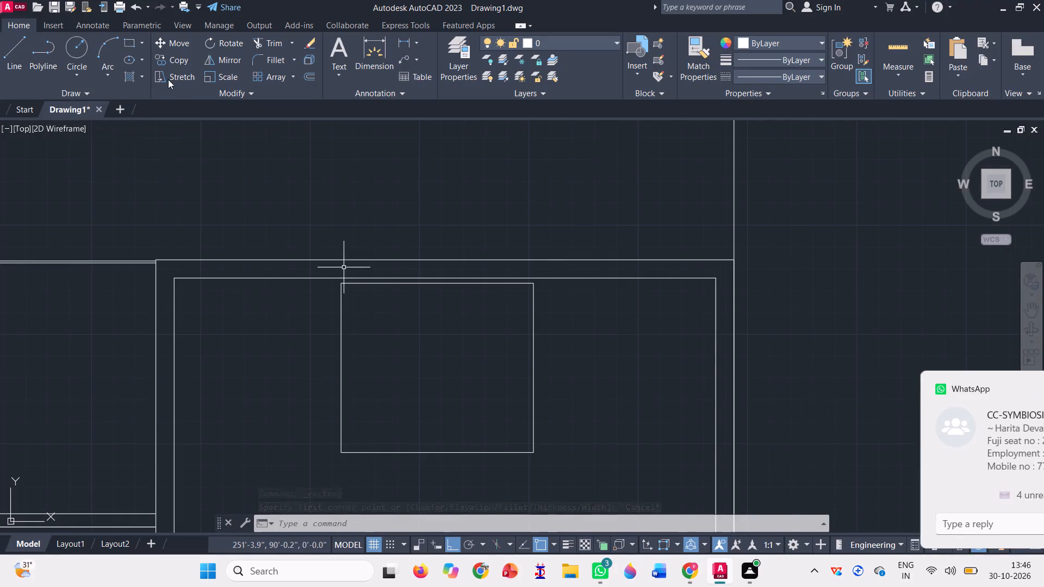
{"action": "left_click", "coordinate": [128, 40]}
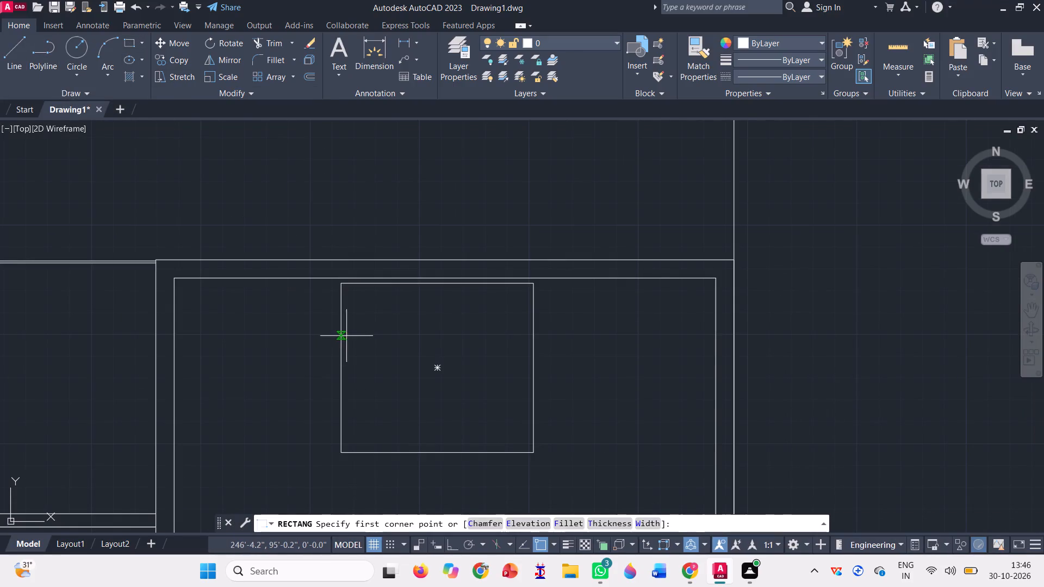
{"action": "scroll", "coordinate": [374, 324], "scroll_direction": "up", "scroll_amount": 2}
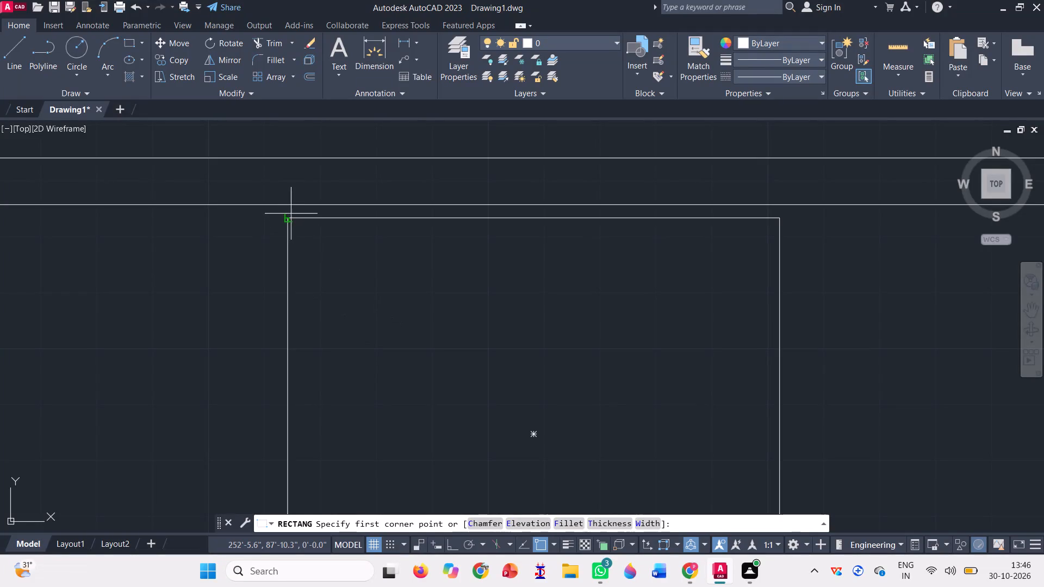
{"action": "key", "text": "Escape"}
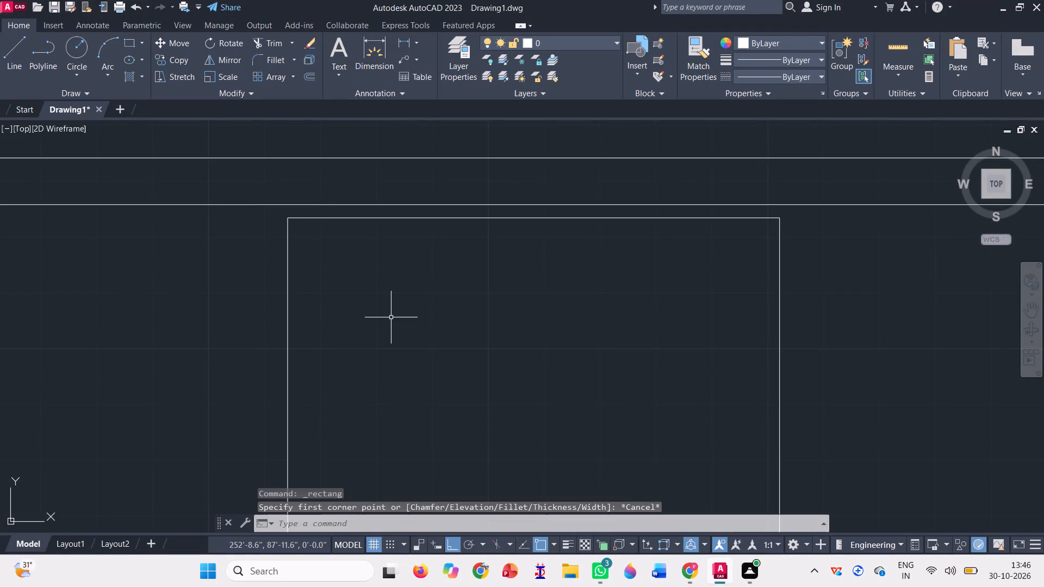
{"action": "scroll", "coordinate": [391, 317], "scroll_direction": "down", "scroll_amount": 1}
Offset the inner rectangle outward by 0'-2.4" with the source erased, so its top edge meets the frame's inner top edge.
{"action": "left_click", "coordinate": [310, 74]}
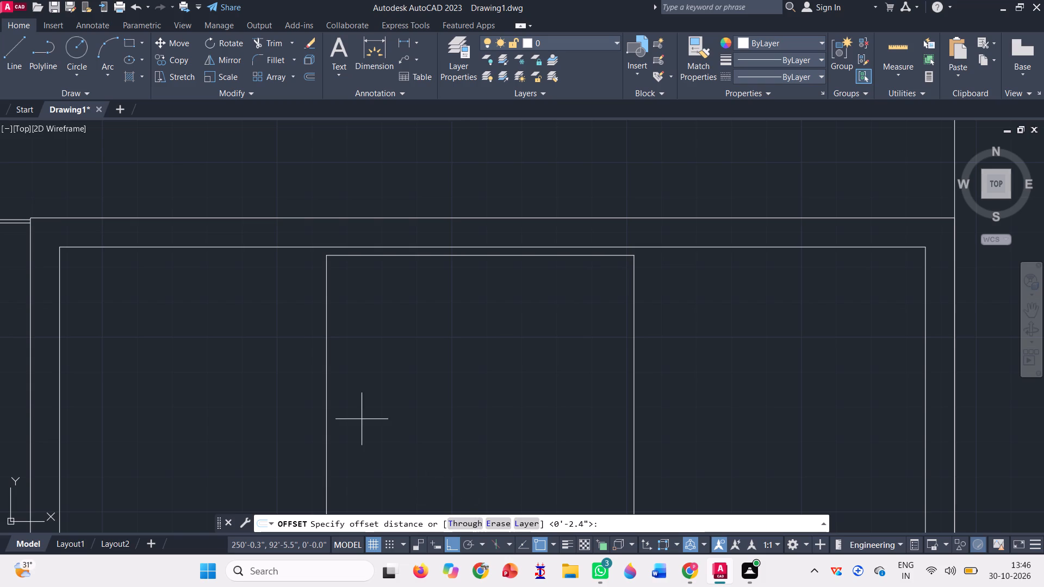
{"action": "key", "text": "space"}
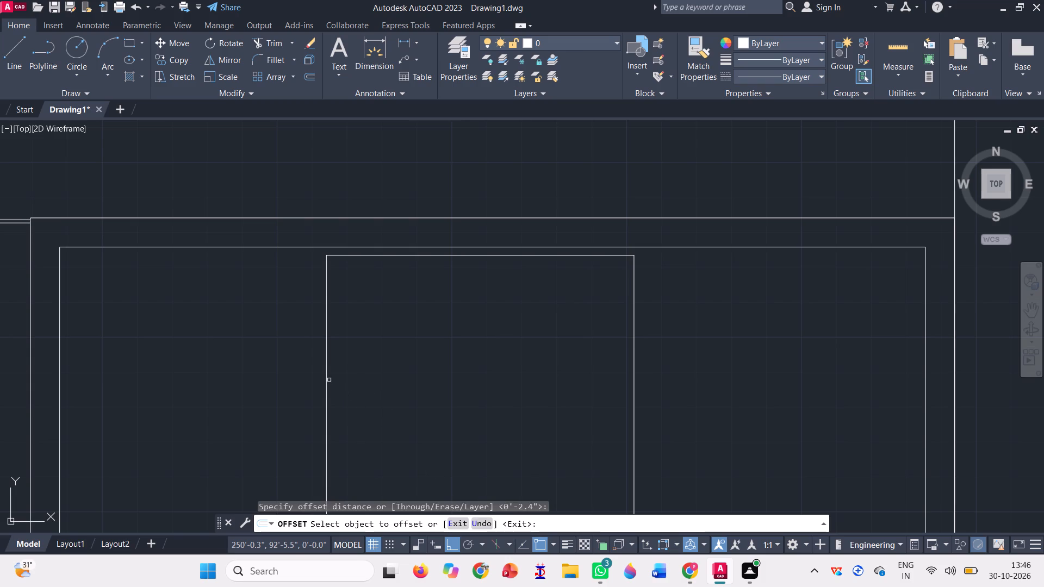
{"action": "left_click", "coordinate": [329, 379]}
{"action": "left_click", "coordinate": [330, 381]}
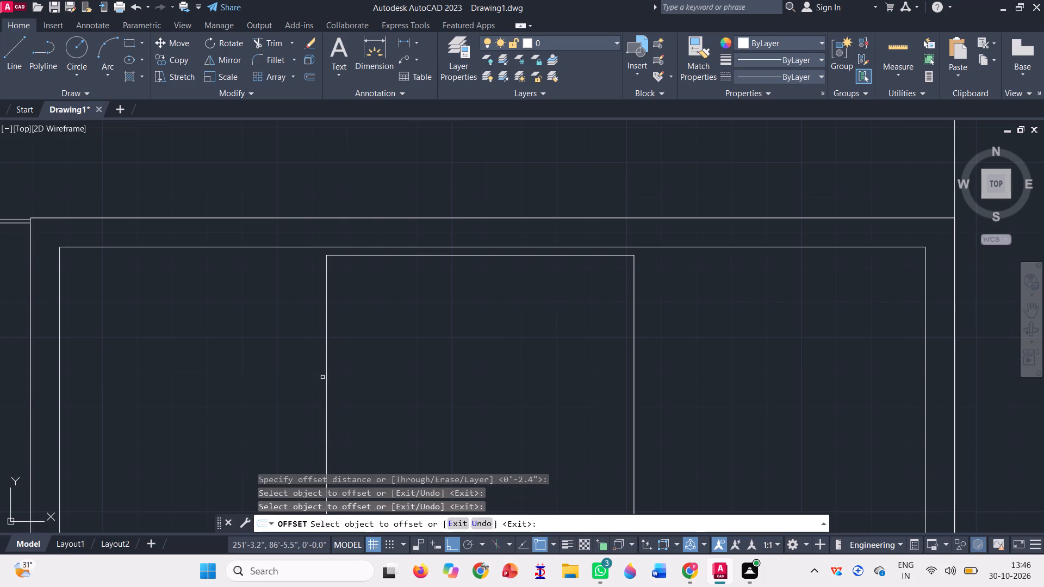
{"action": "left_click", "coordinate": [322, 377]}
{"action": "left_click", "coordinate": [328, 380]}
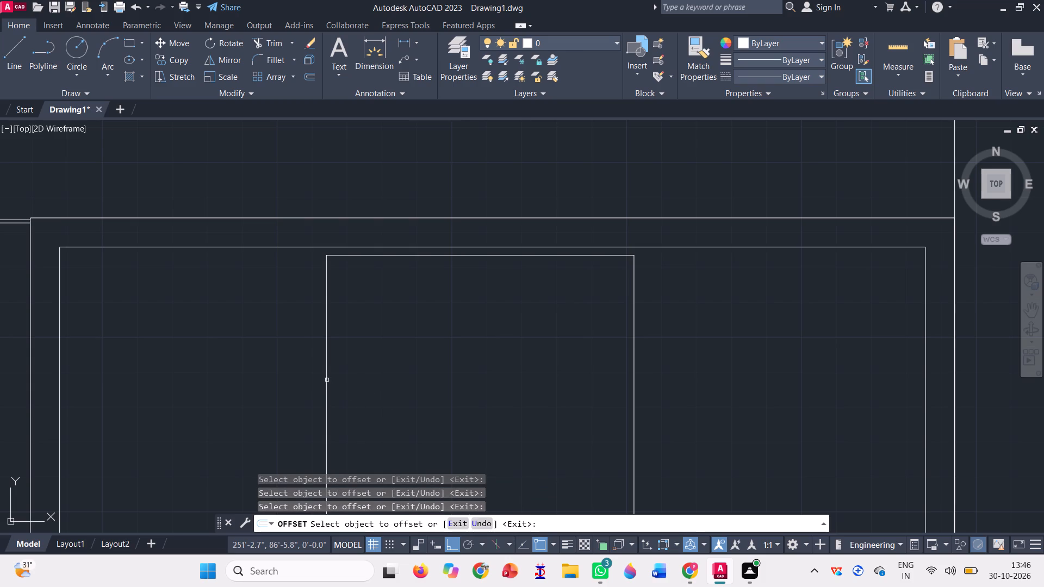
{"action": "left_click", "coordinate": [324, 378]}
{"action": "scroll", "coordinate": [326, 384], "scroll_direction": "up", "scroll_amount": 4}
{"action": "left_click", "coordinate": [319, 382]}
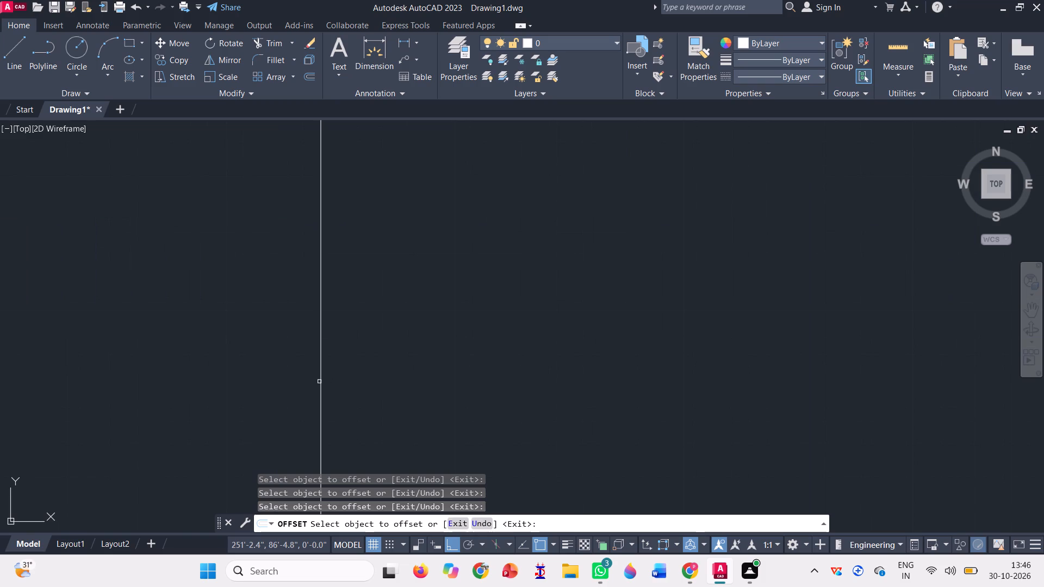
{"action": "scroll", "coordinate": [319, 382], "scroll_direction": "down", "scroll_amount": 3}
{"action": "left_click", "coordinate": [294, 369]}
{"action": "scroll", "coordinate": [311, 378], "scroll_direction": "down", "scroll_amount": 2}
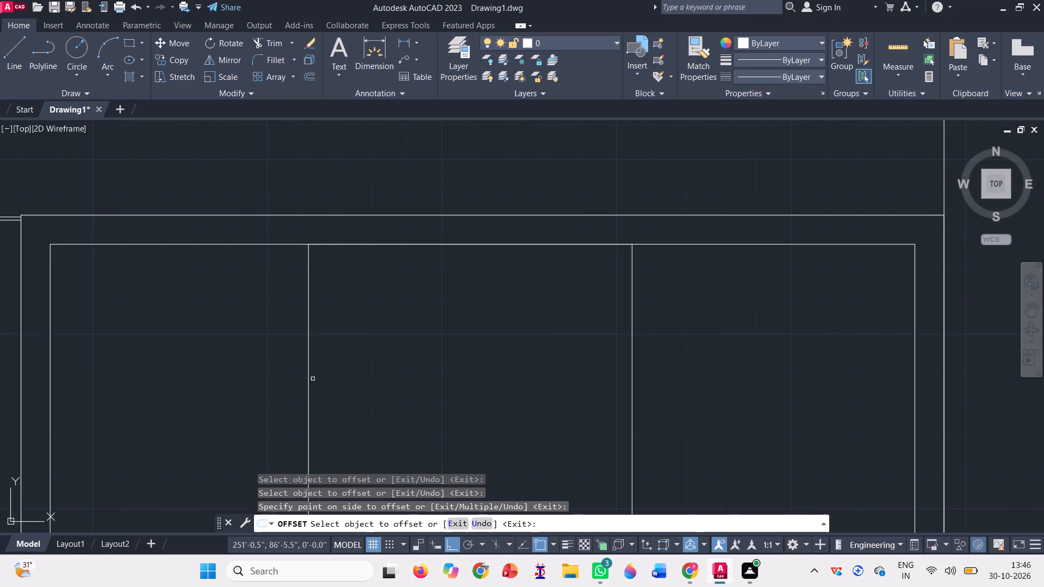
{"action": "scroll", "coordinate": [331, 326], "scroll_direction": "down", "scroll_amount": 2}
{"action": "key", "text": "Escape"}
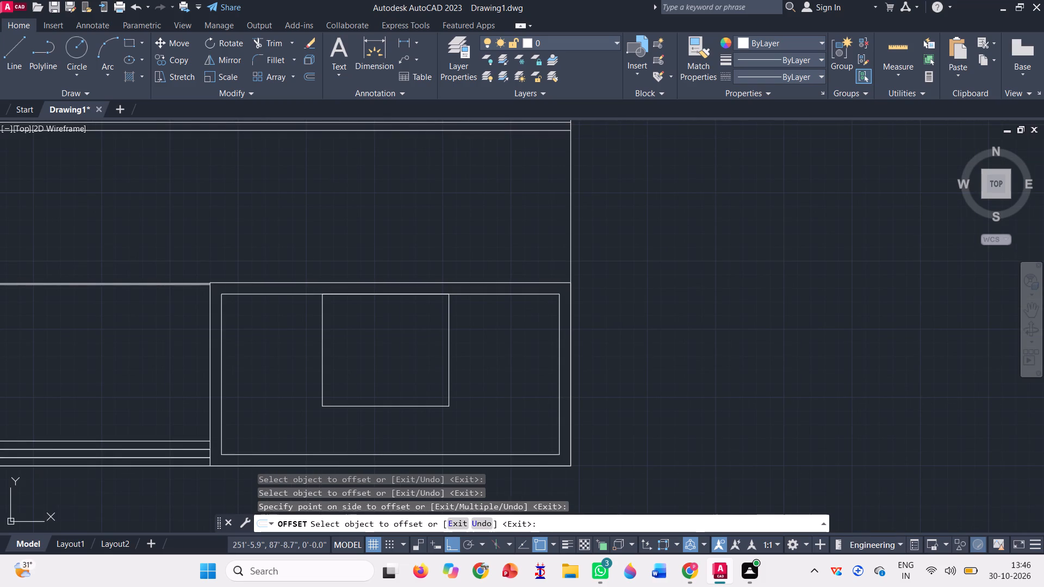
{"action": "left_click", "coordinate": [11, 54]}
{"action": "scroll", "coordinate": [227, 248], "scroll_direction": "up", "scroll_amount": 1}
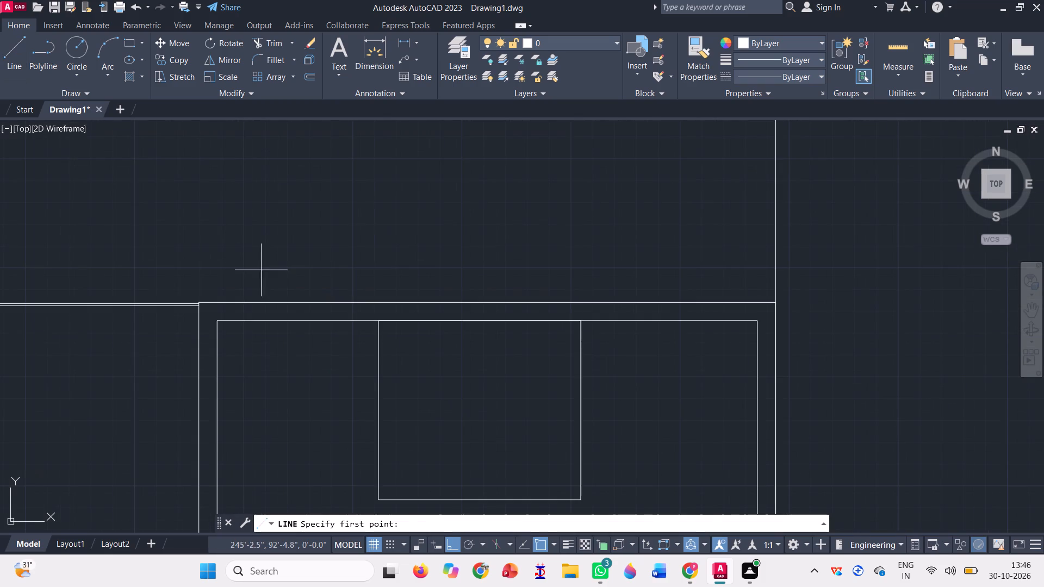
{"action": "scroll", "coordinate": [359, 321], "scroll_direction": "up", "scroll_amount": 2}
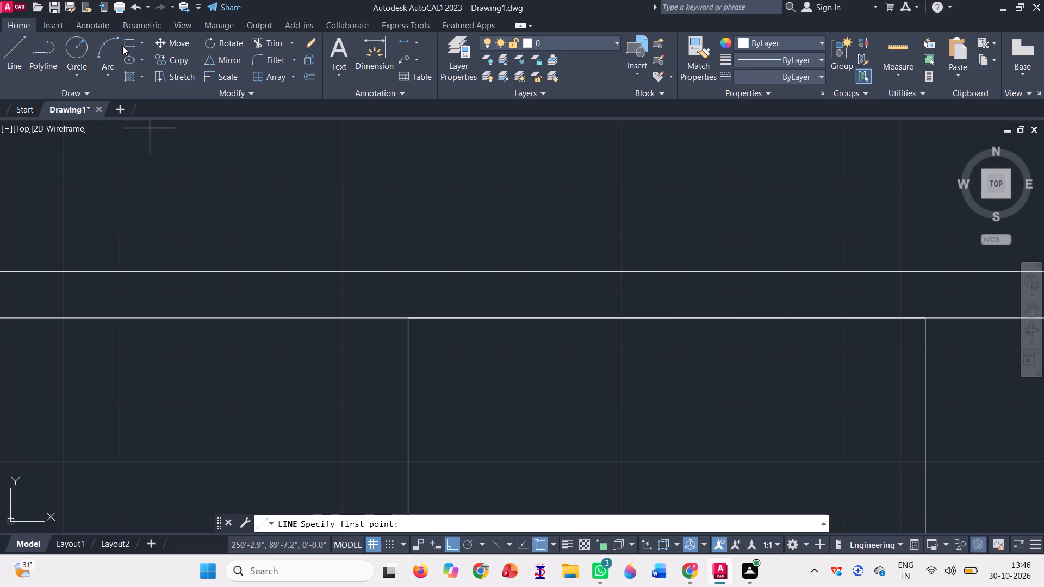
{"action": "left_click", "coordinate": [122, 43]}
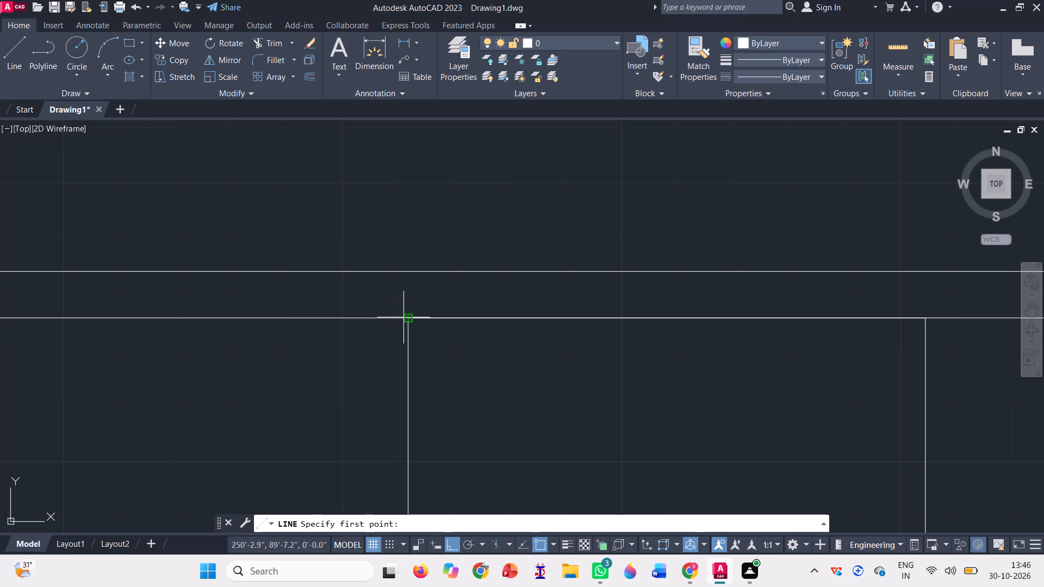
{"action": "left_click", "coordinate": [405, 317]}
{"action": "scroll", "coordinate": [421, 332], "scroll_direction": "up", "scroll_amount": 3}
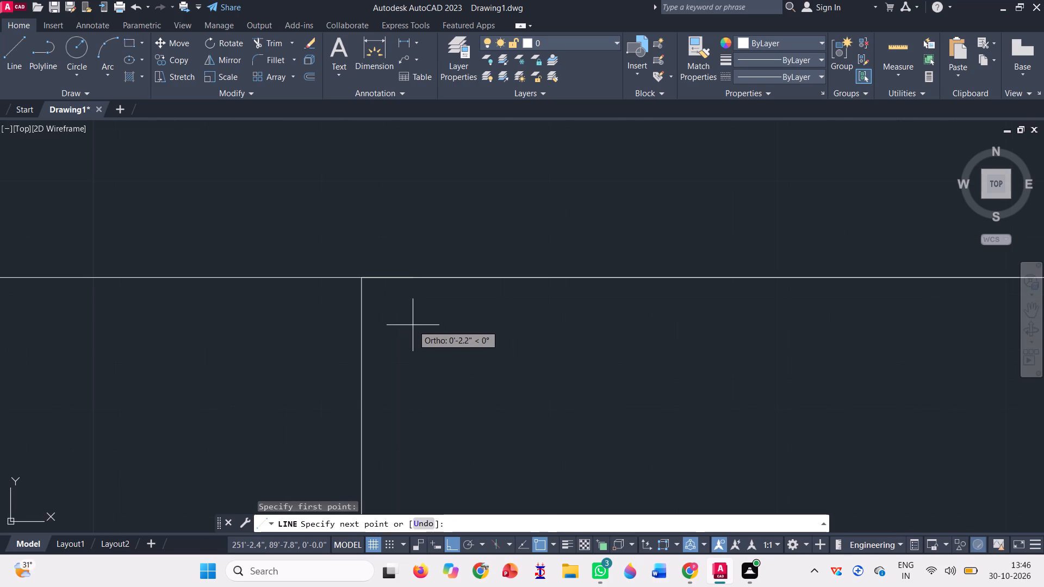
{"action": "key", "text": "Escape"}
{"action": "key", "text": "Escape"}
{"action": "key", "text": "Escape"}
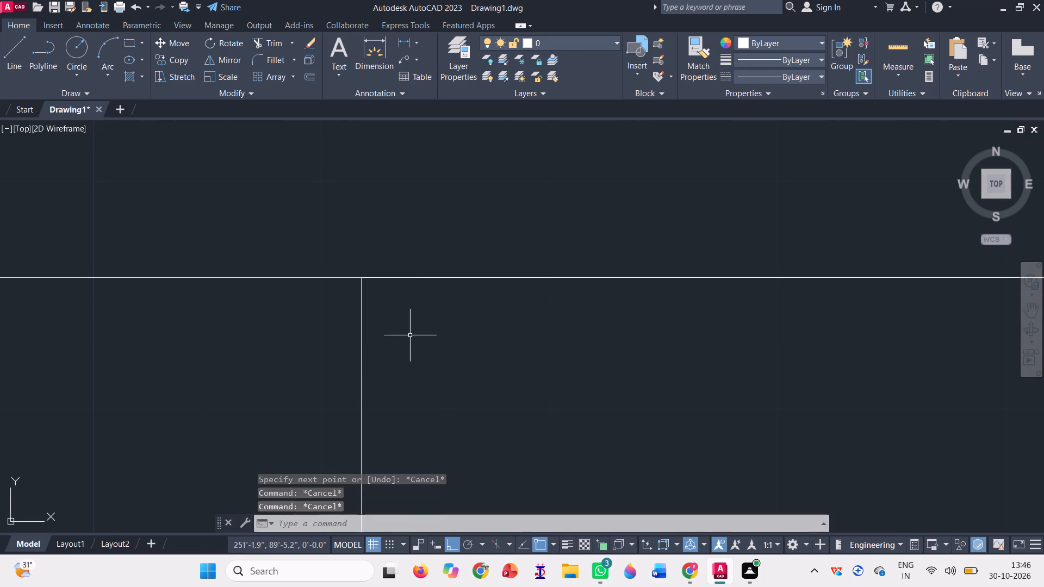
Draw a tiny square-like rectangle inside the inner rectangle, starting at its upper-left corner.
{"action": "left_click", "coordinate": [128, 36]}
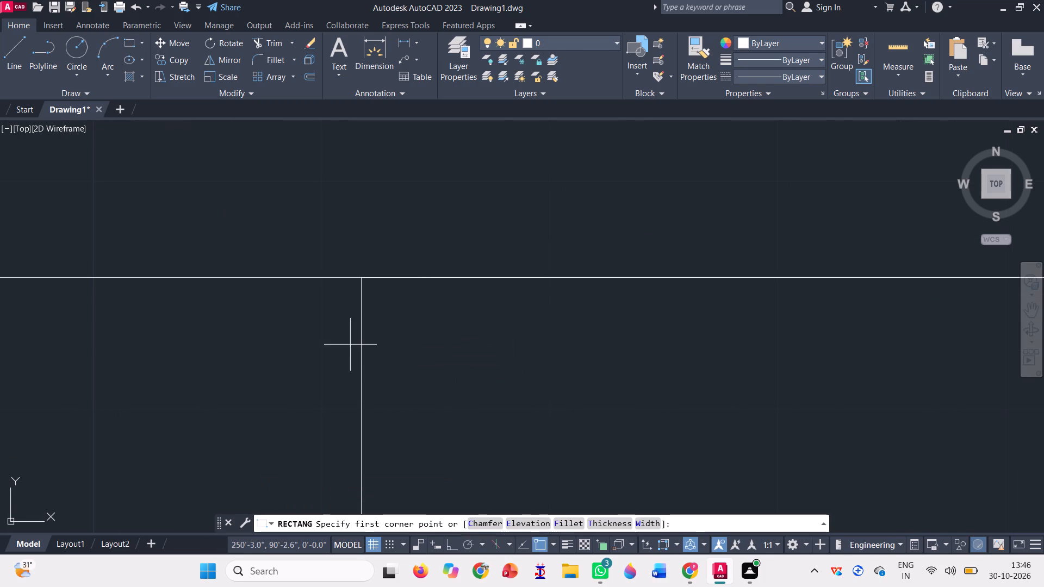
{"action": "left_click", "coordinate": [361, 274]}
{"action": "scroll", "coordinate": [382, 305], "scroll_direction": "up", "scroll_amount": 2}
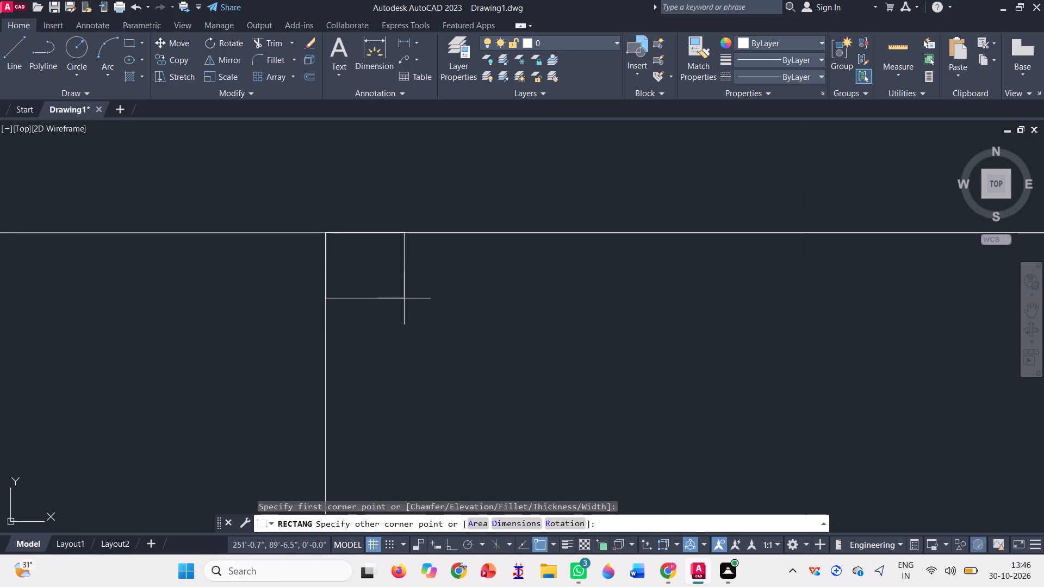
{"action": "left_click", "coordinate": [390, 297]}
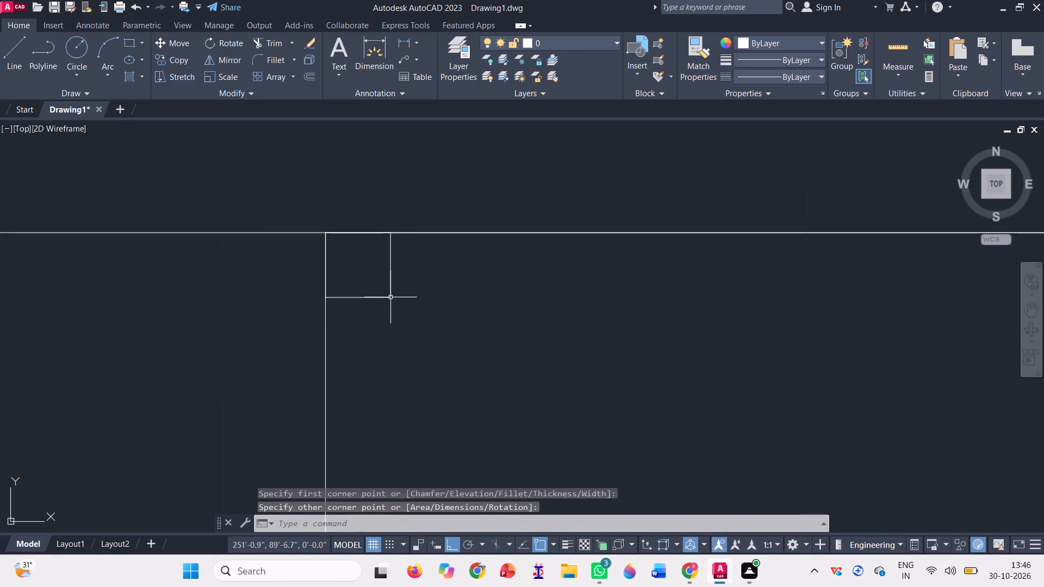
Copy the tiny rectangle from its lower-right corner to the inner rectangle's lower-right corner, with Ortho off.
{"action": "scroll", "coordinate": [245, 222], "scroll_direction": "down", "scroll_amount": 6}
{"action": "scroll", "coordinate": [271, 246], "scroll_direction": "up", "scroll_amount": 4}
{"action": "left_click", "coordinate": [224, 233]}
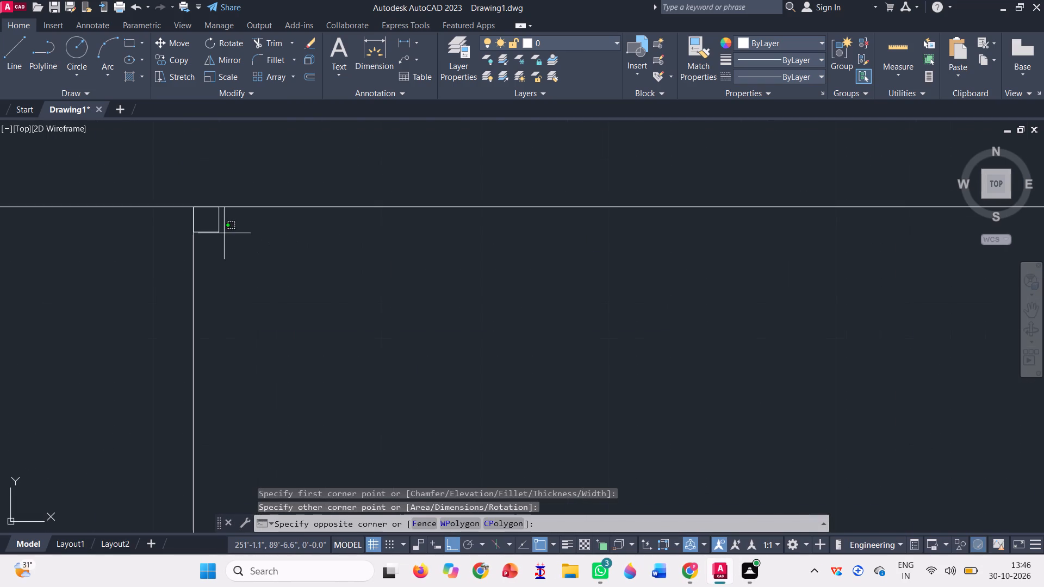
{"action": "left_click", "coordinate": [218, 230]}
{"action": "type", "text": "co"}
{"action": "key", "text": "space"}
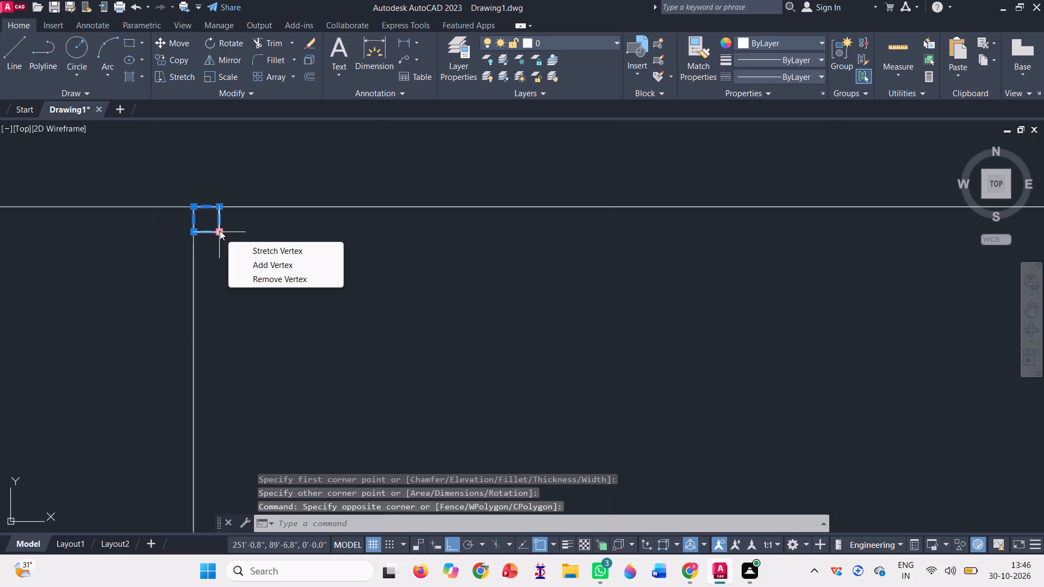
{"action": "type", "text": "co"}
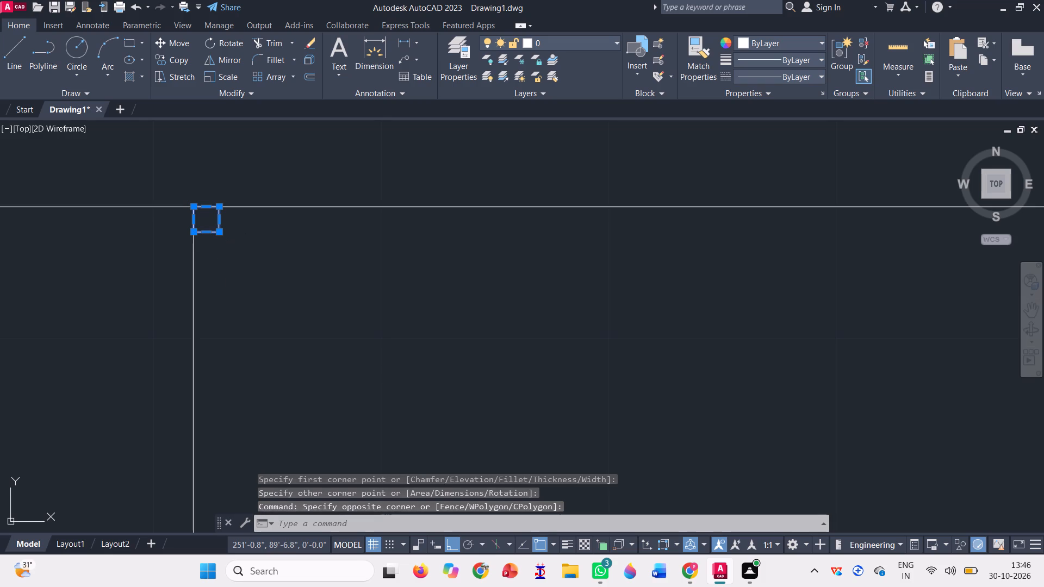
{"action": "key", "text": "space"}
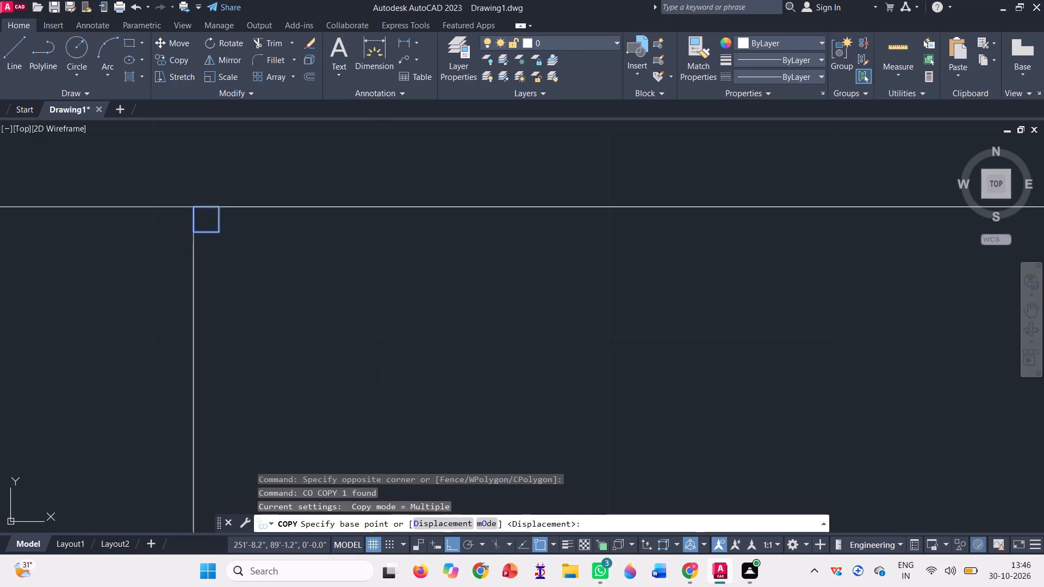
{"action": "scroll", "coordinate": [211, 243], "scroll_direction": "up", "scroll_amount": 3}
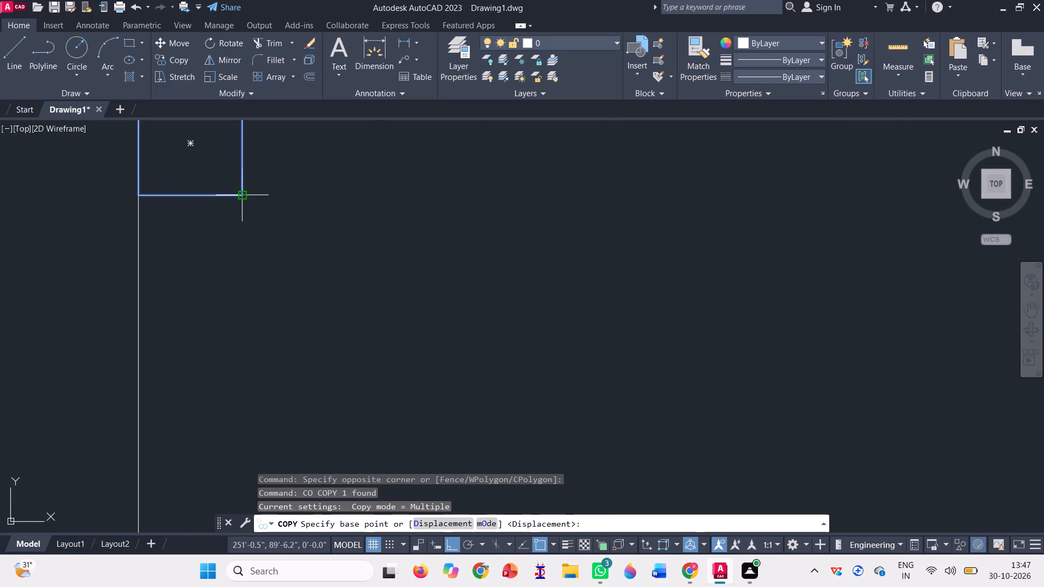
{"action": "left_click", "coordinate": [241, 190]}
{"action": "scroll", "coordinate": [237, 248], "scroll_direction": "down", "scroll_amount": 6}
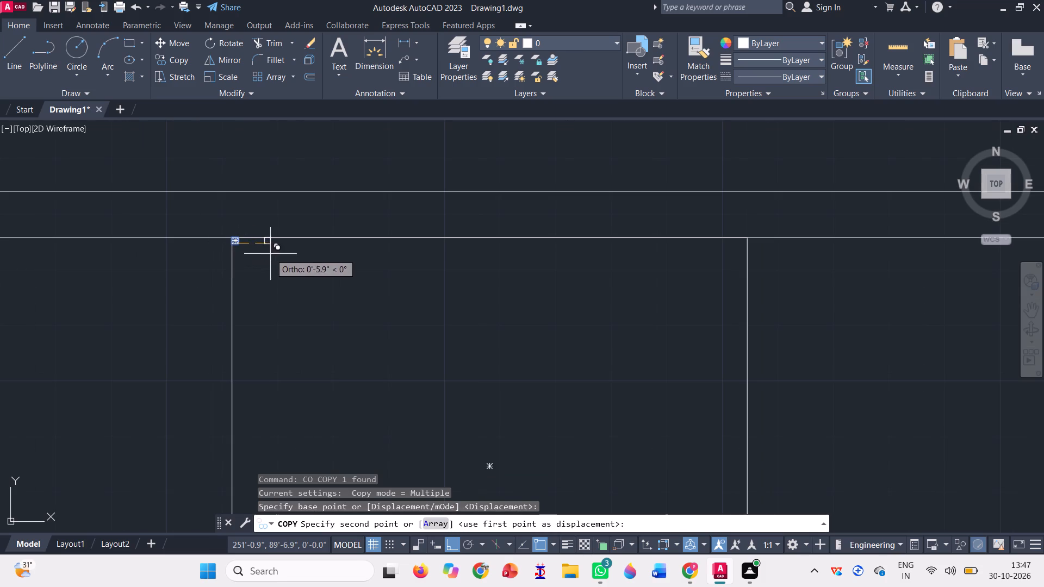
{"action": "key", "text": "F8"}
{"action": "scroll", "coordinate": [247, 200], "scroll_direction": "down", "scroll_amount": 2}
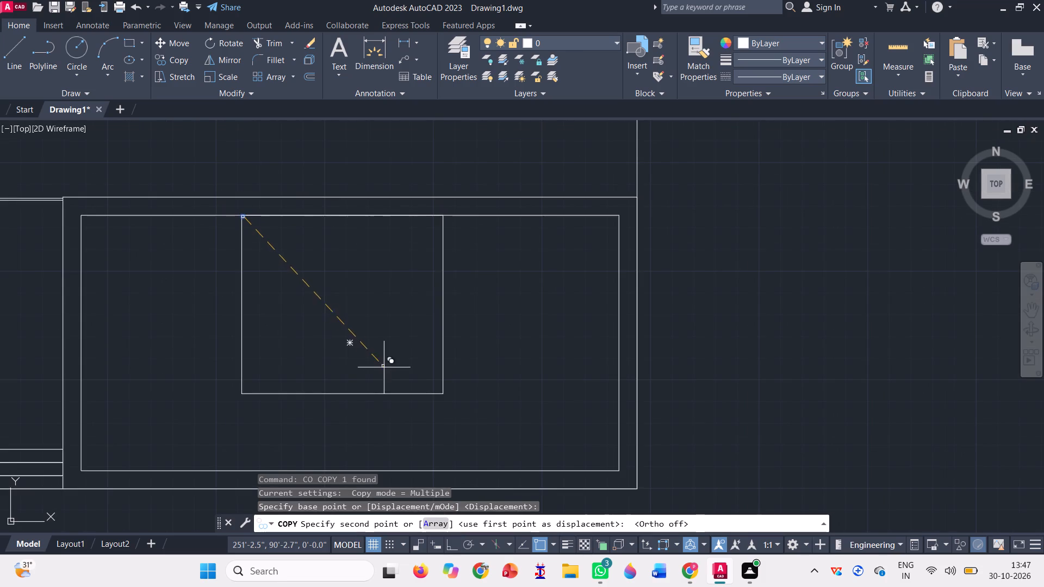
{"action": "scroll", "coordinate": [428, 398], "scroll_direction": "up", "scroll_amount": 3}
{"action": "scroll", "coordinate": [470, 365], "scroll_direction": "up", "scroll_amount": 3}
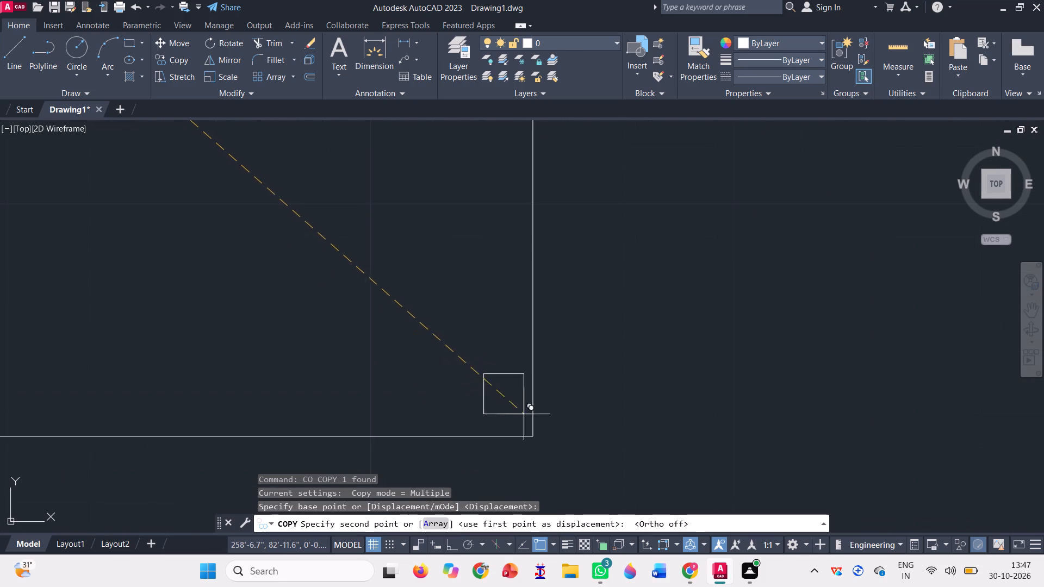
{"action": "left_click", "coordinate": [532, 440]}
{"action": "scroll", "coordinate": [531, 432], "scroll_direction": "down", "scroll_amount": 3}
{"action": "scroll", "coordinate": [442, 416], "scroll_direction": "down", "scroll_amount": 3}
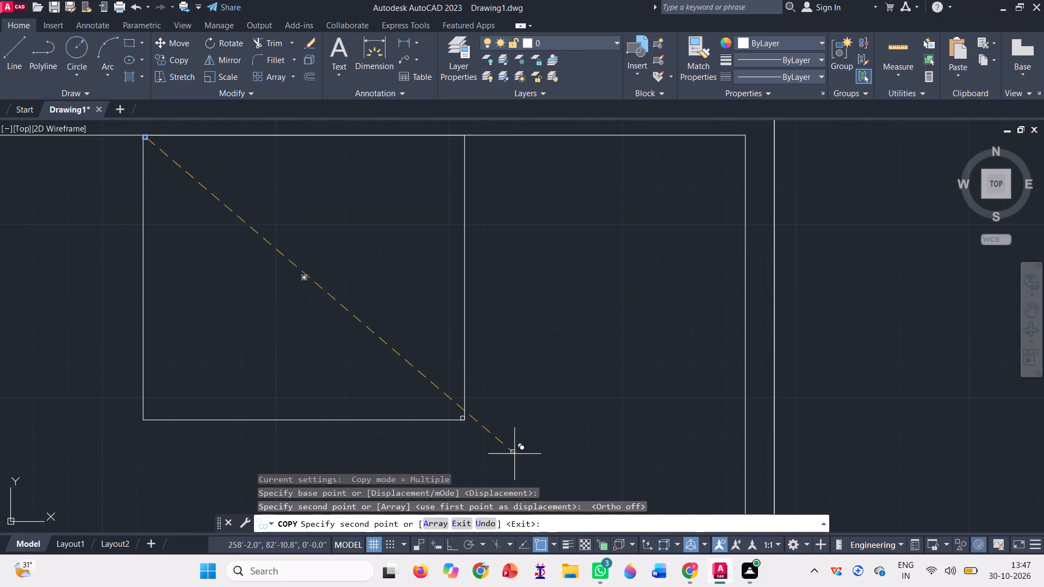
{"action": "key", "text": "space"}
Draw a rectangle inset within the inner rectangle, starting from the lower-right corner of the tiny upper-left rectangle toward the copied one.
{"action": "scroll", "coordinate": [336, 351], "scroll_direction": "down", "scroll_amount": 1}
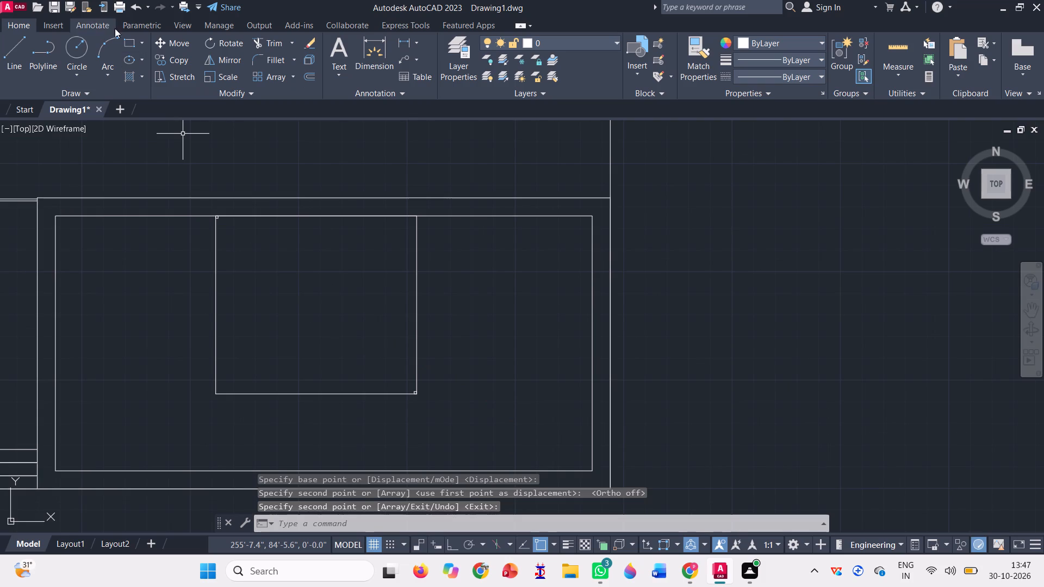
{"action": "left_click", "coordinate": [125, 39]}
{"action": "scroll", "coordinate": [214, 222], "scroll_direction": "up", "scroll_amount": 3}
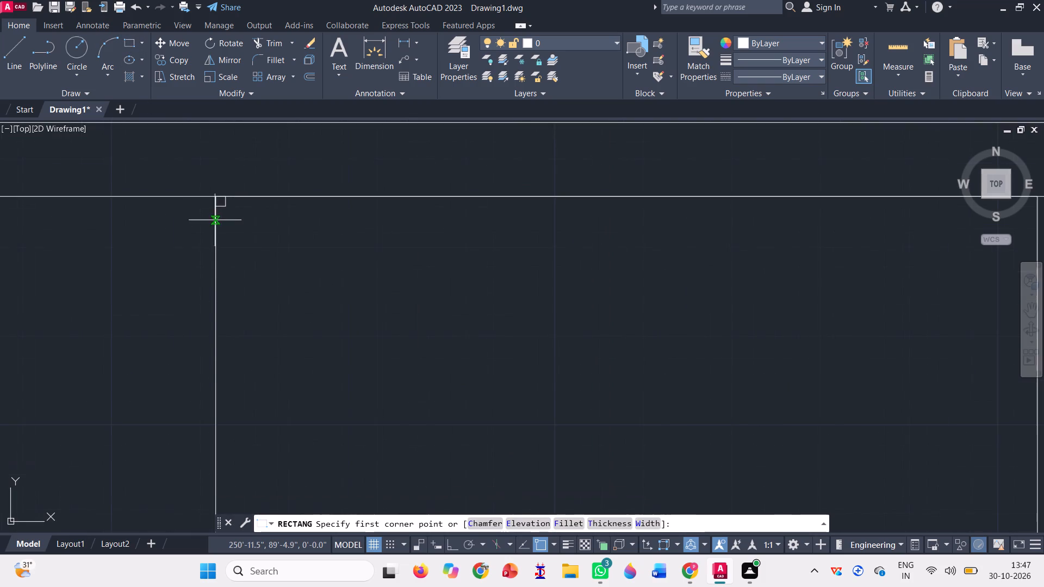
{"action": "scroll", "coordinate": [215, 200], "scroll_direction": "up", "scroll_amount": 4}
{"action": "left_click", "coordinate": [281, 235]}
{"action": "scroll", "coordinate": [285, 226], "scroll_direction": "down", "scroll_amount": 7}
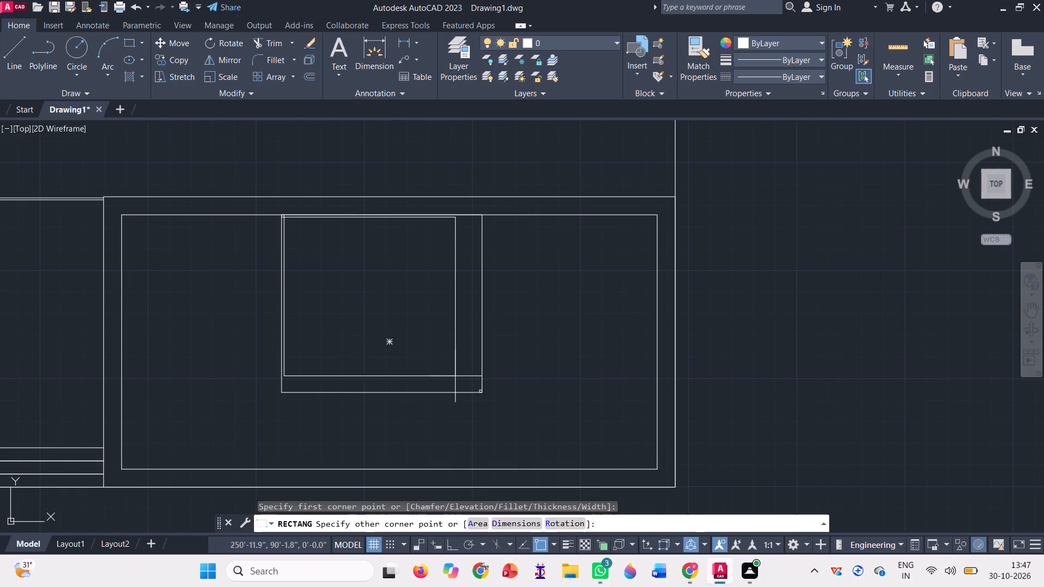
Finish the inset rectangle at the upper-left corner of the copied tiny rectangle in the lower-right corner.
{"action": "scroll", "coordinate": [471, 381], "scroll_direction": "up", "scroll_amount": 3}
{"action": "scroll", "coordinate": [505, 423], "scroll_direction": "up", "scroll_amount": 3}
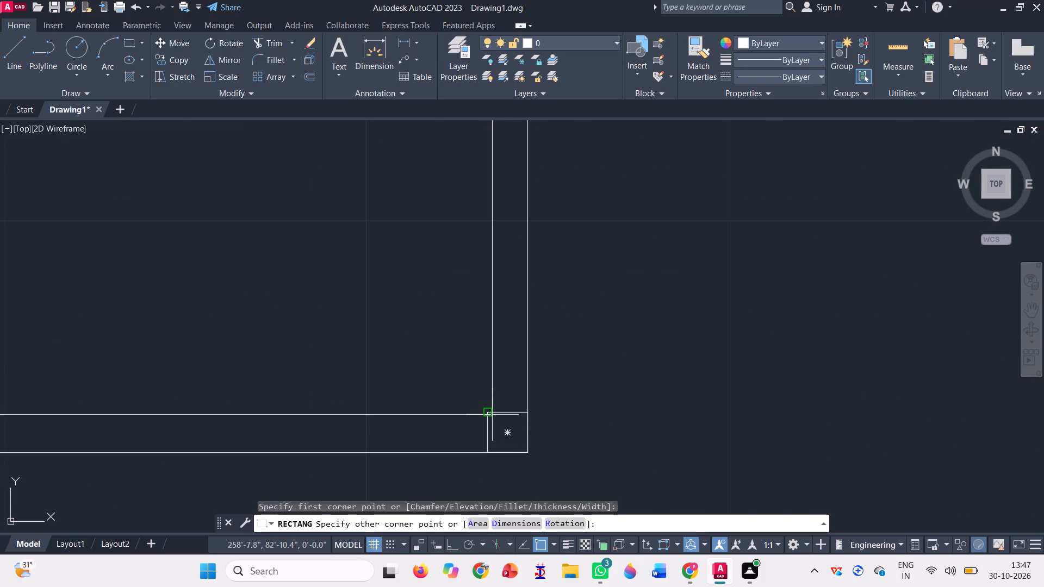
{"action": "left_click", "coordinate": [484, 410]}
Delete the two tiny construction rectangles at the inner rectangle's lower-right and upper-left corners.
{"action": "left_click", "coordinate": [514, 427]}
{"action": "left_click", "coordinate": [507, 406]}
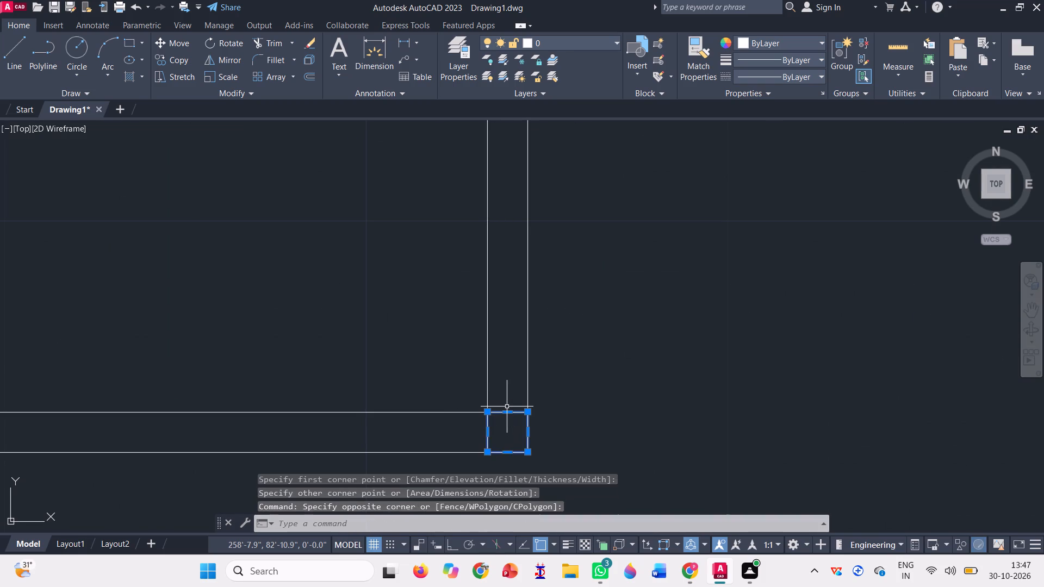
{"action": "key", "text": "Delete"}
{"action": "scroll", "coordinate": [507, 407], "scroll_direction": "down", "scroll_amount": 4}
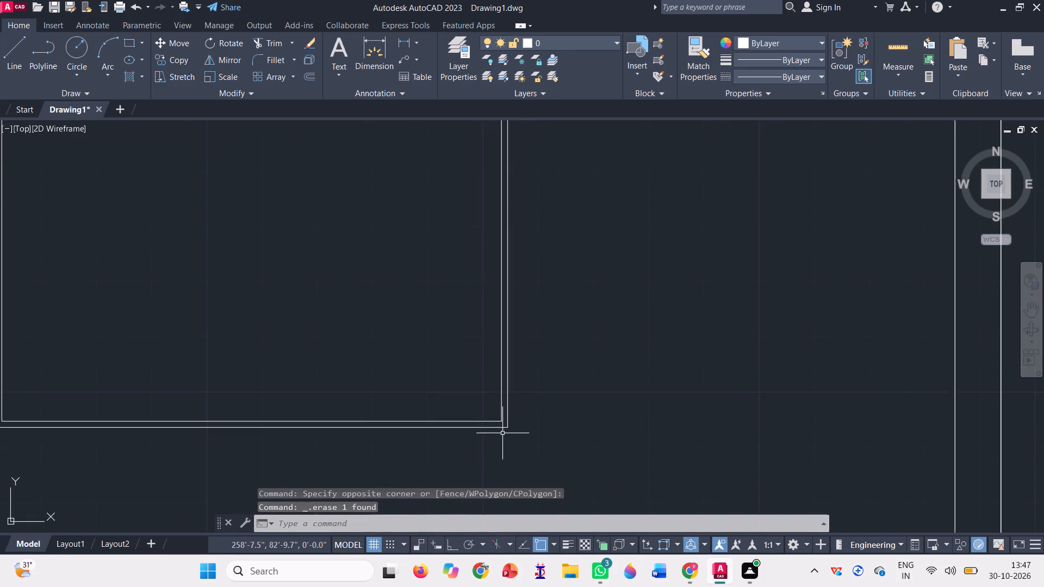
{"action": "scroll", "coordinate": [482, 441], "scroll_direction": "down", "scroll_amount": 2}
{"action": "scroll", "coordinate": [293, 262], "scroll_direction": "up", "scroll_amount": 6}
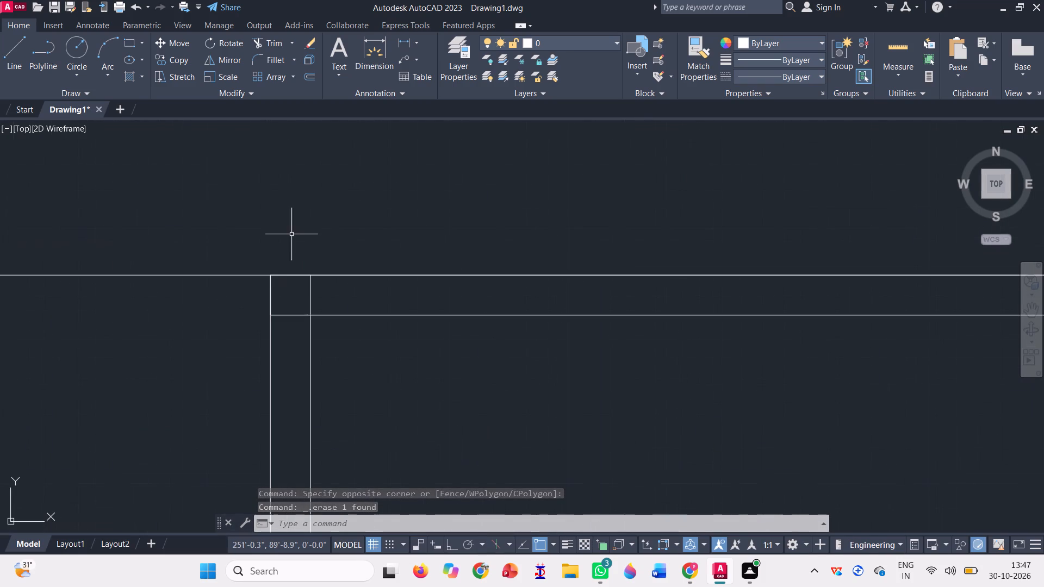
{"action": "left_click", "coordinate": [314, 289]}
{"action": "left_click", "coordinate": [294, 280]}
{"action": "key", "text": "Delete"}
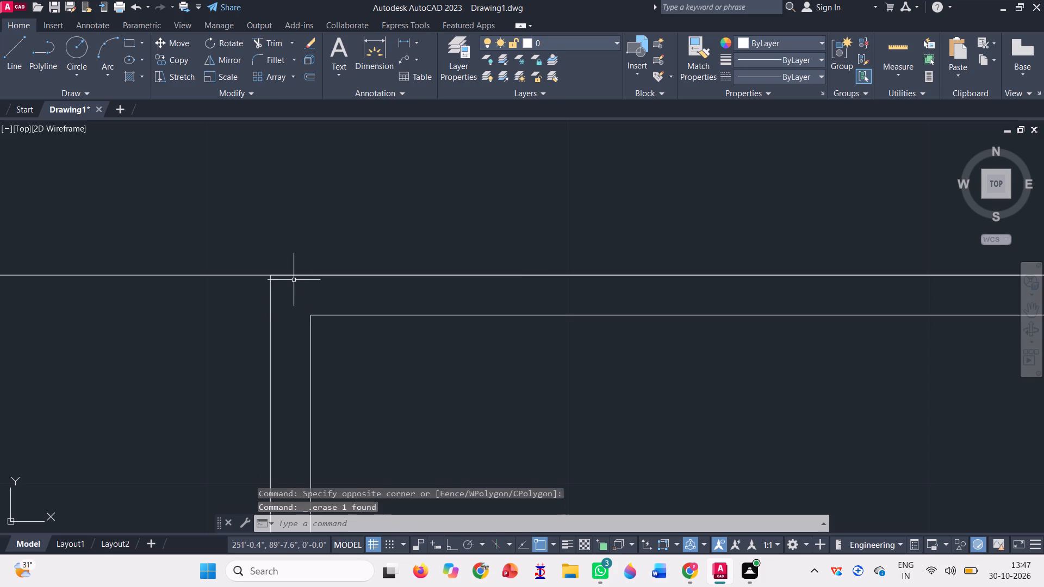
Offset the inset rectangle inward by 0'-2.4" with the source erased.
{"action": "scroll", "coordinate": [273, 352], "scroll_direction": "down", "scroll_amount": 1}
{"action": "scroll", "coordinate": [249, 245], "scroll_direction": "down", "scroll_amount": 2}
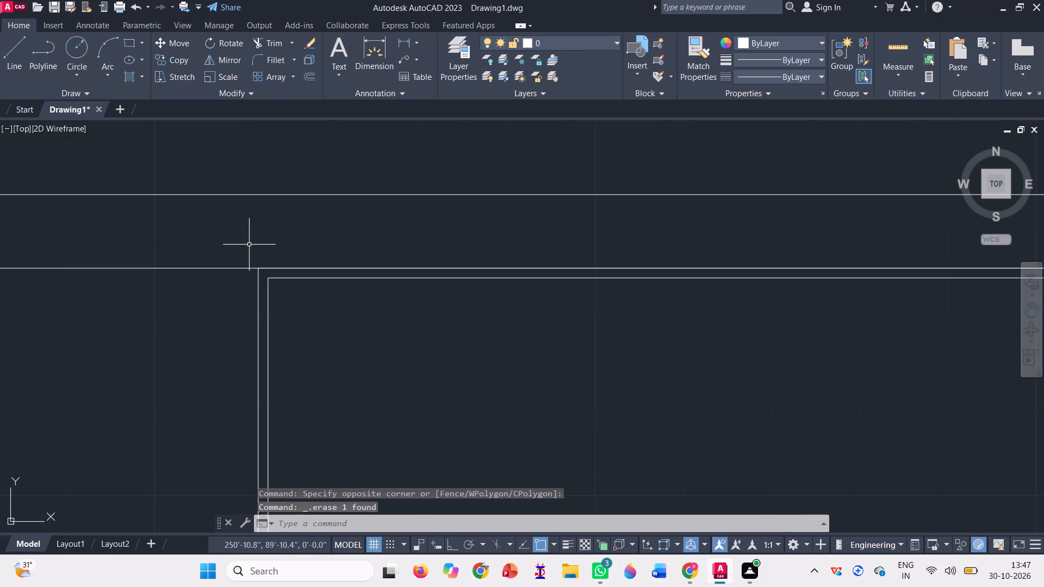
{"action": "left_click", "coordinate": [310, 70]}
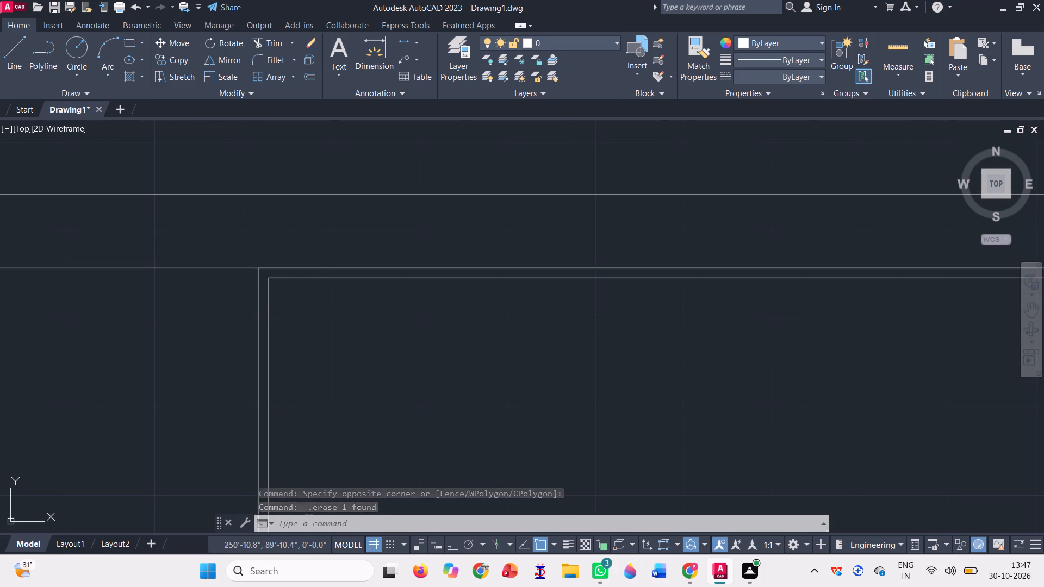
{"action": "key", "text": "space"}
{"action": "left_click", "coordinate": [268, 296]}
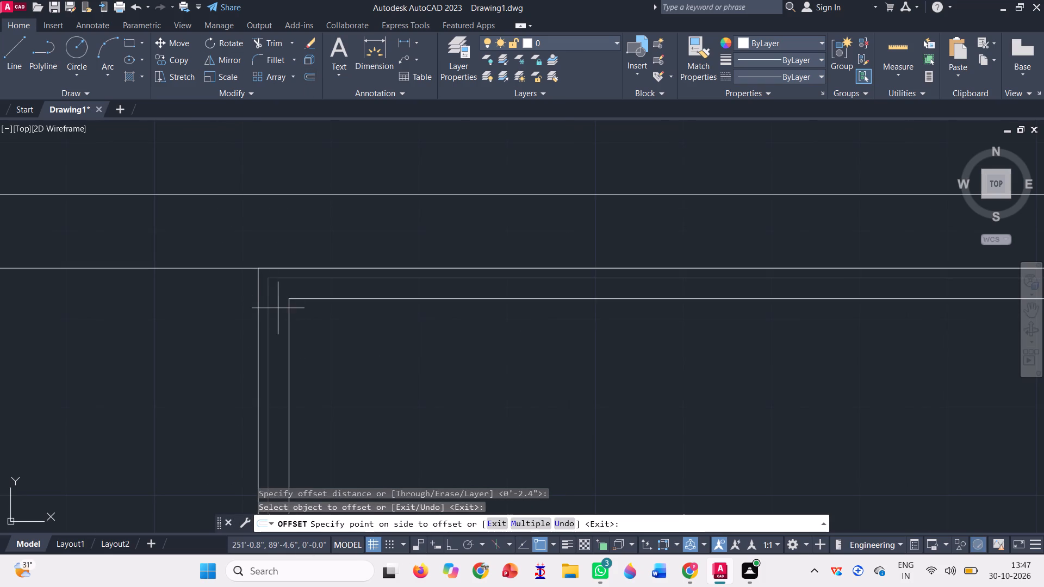
{"action": "scroll", "coordinate": [278, 308], "scroll_direction": "up", "scroll_amount": 2}
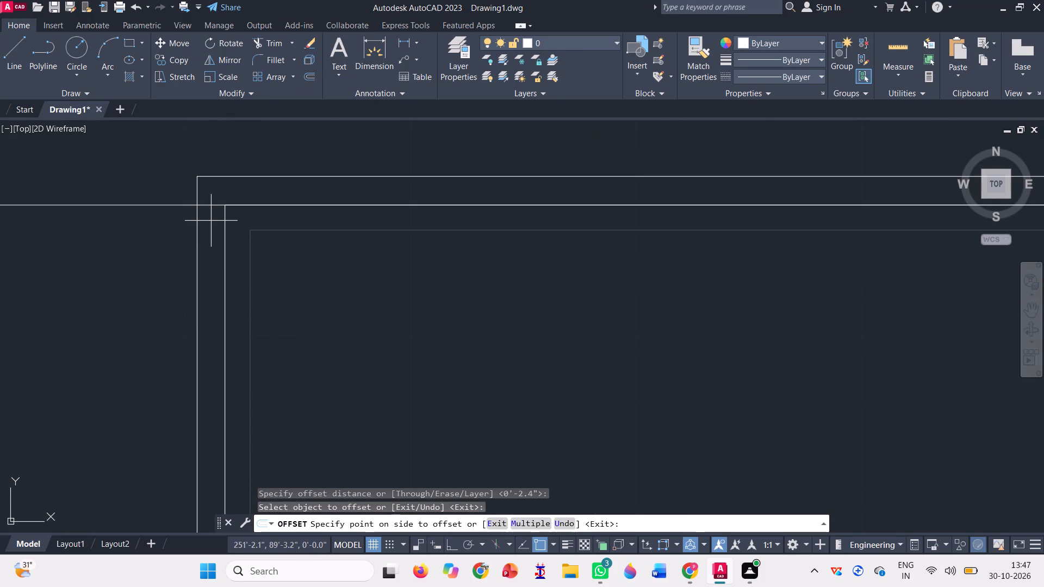
{"action": "left_click", "coordinate": [275, 292]}
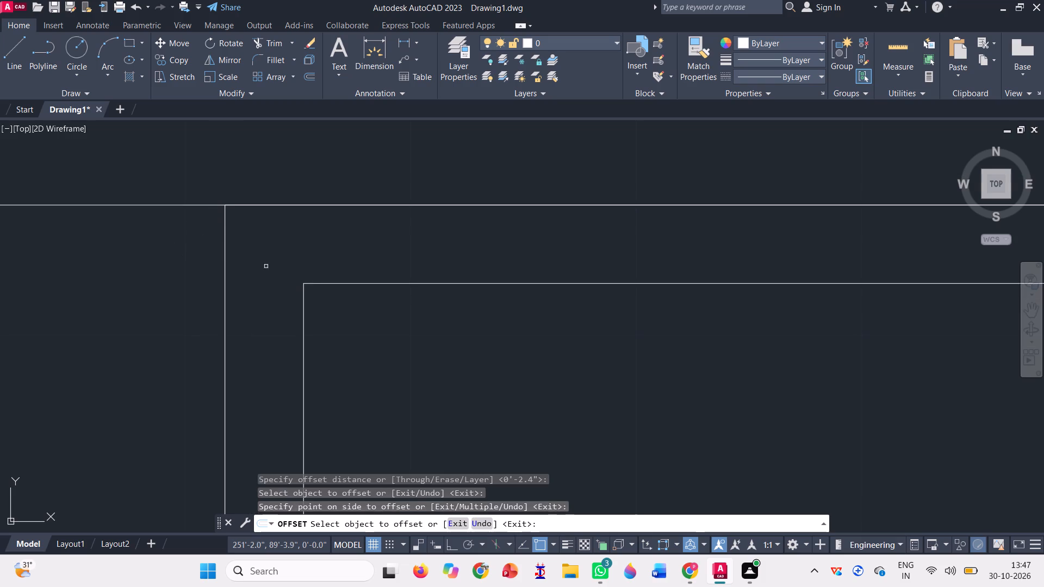
{"action": "scroll", "coordinate": [237, 199], "scroll_direction": "down", "scroll_amount": 3}
{"action": "scroll", "coordinate": [304, 255], "scroll_direction": "down", "scroll_amount": 2}
{"action": "key", "text": "Escape"}
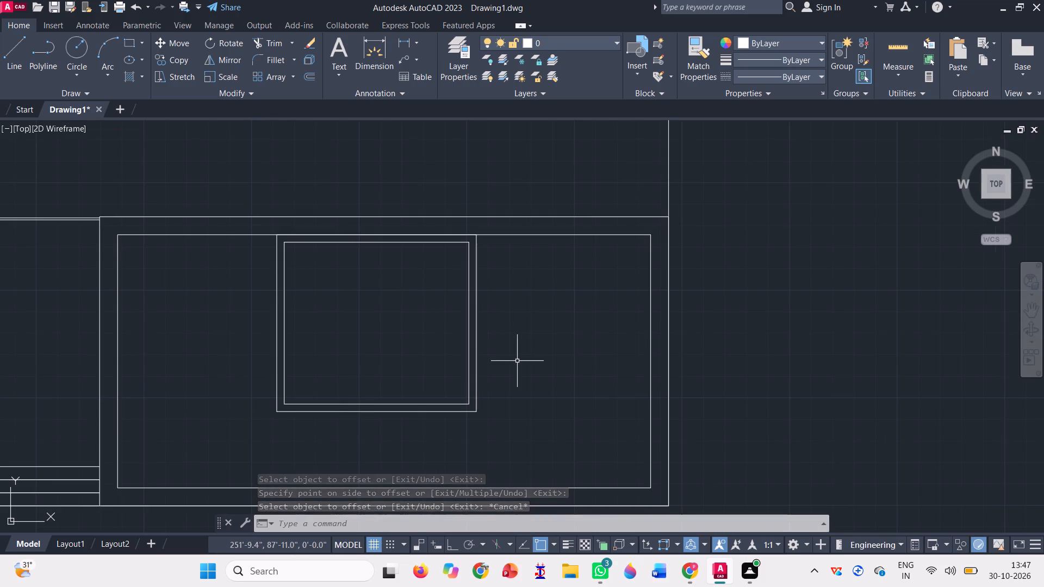
Trim away the top edge of the inset rectangle.
{"action": "scroll", "coordinate": [513, 354], "scroll_direction": "down", "scroll_amount": 3}
{"action": "scroll", "coordinate": [531, 350], "scroll_direction": "up", "scroll_amount": 2}
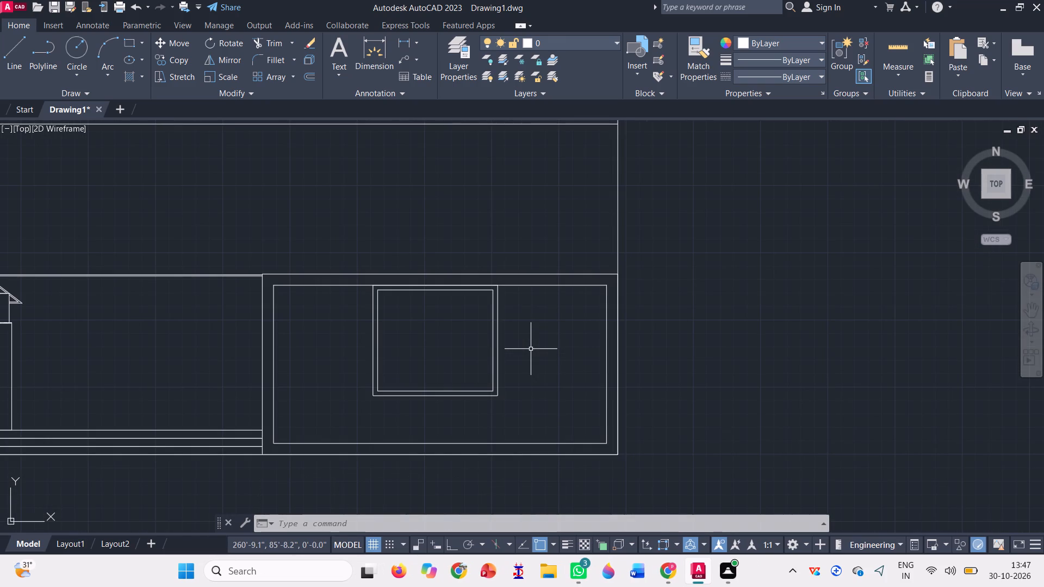
{"action": "left_click", "coordinate": [268, 47]}
{"action": "scroll", "coordinate": [459, 299], "scroll_direction": "up", "scroll_amount": 3}
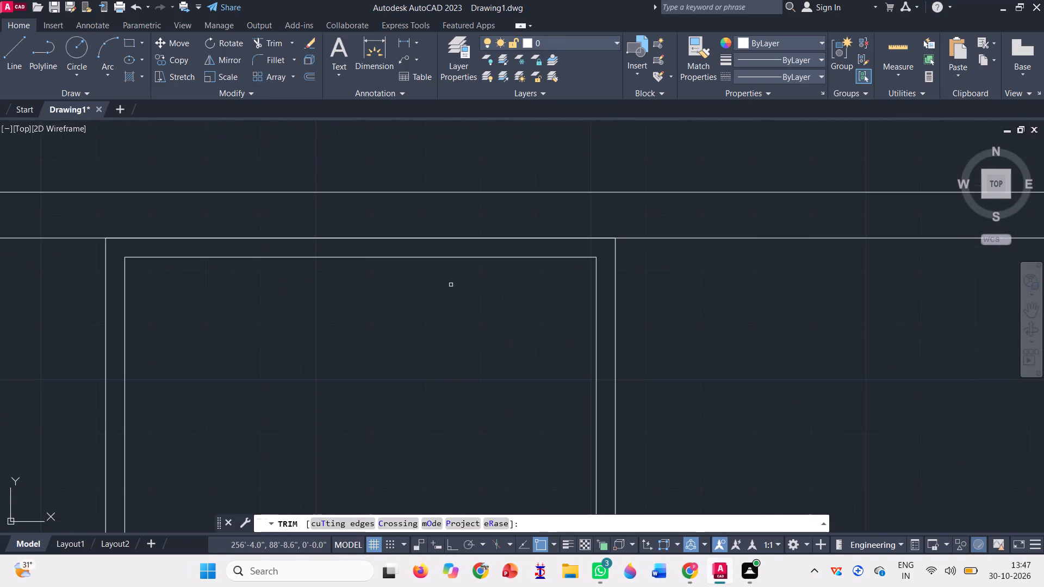
{"action": "left_click", "coordinate": [438, 257]}
{"action": "scroll", "coordinate": [440, 293], "scroll_direction": "down", "scroll_amount": 1}
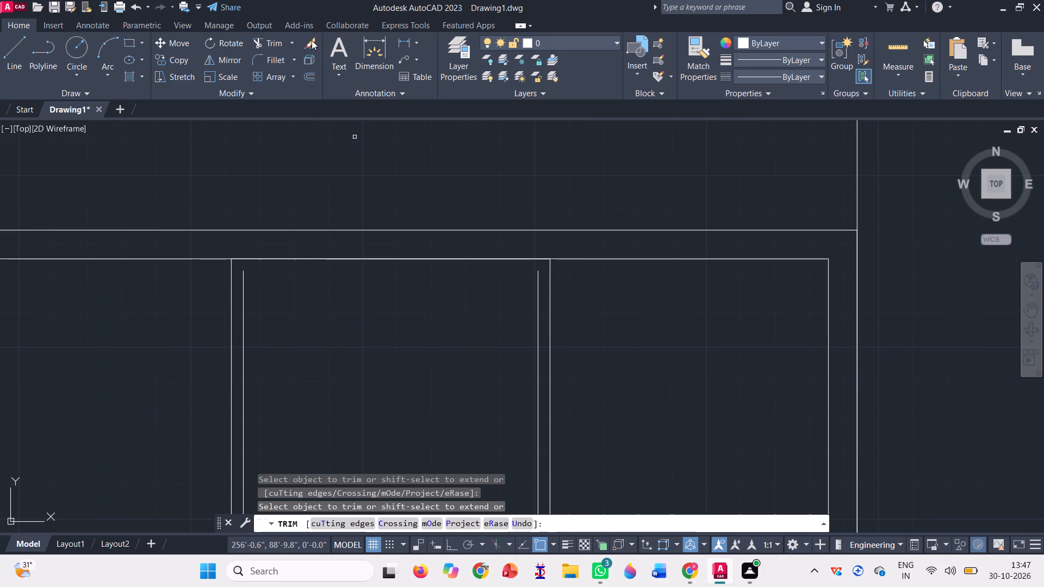
Extend both vertical sides of the inset border up to the frame's inner top edge.
{"action": "left_click", "coordinate": [288, 38]}
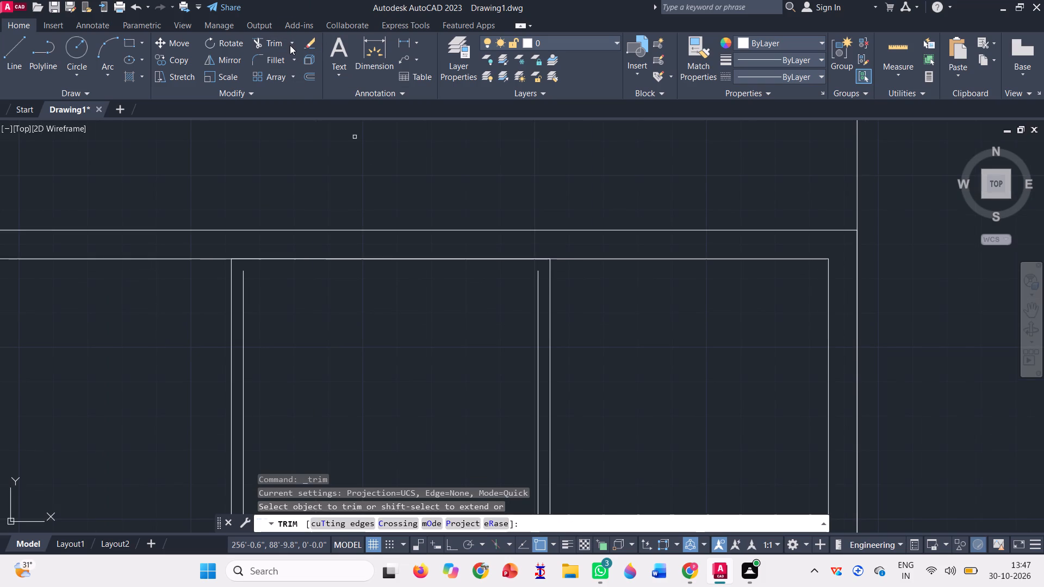
{"action": "left_click", "coordinate": [290, 45]}
{"action": "left_click", "coordinate": [286, 93]}
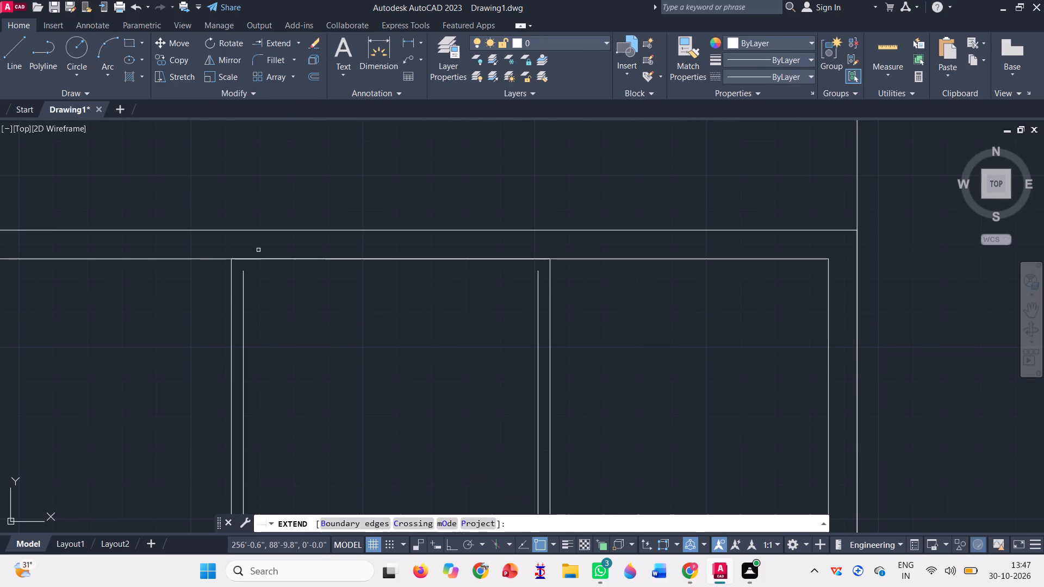
{"action": "left_click", "coordinate": [241, 296]}
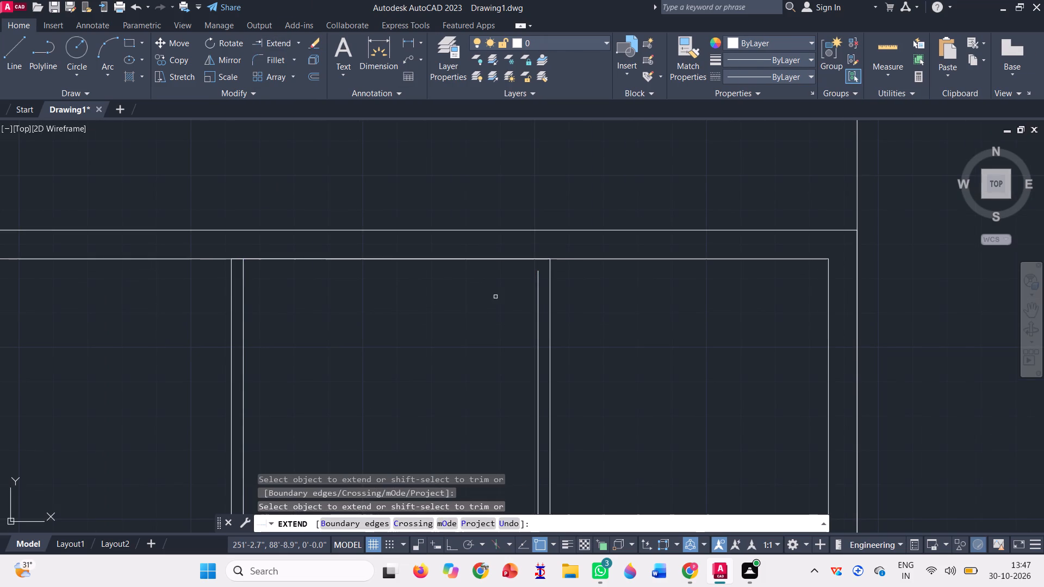
{"action": "left_click", "coordinate": [545, 316]}
{"action": "left_click", "coordinate": [507, 297]}
{"action": "scroll", "coordinate": [471, 319], "scroll_direction": "down", "scroll_amount": 2}
{"action": "key", "text": "Escape"}
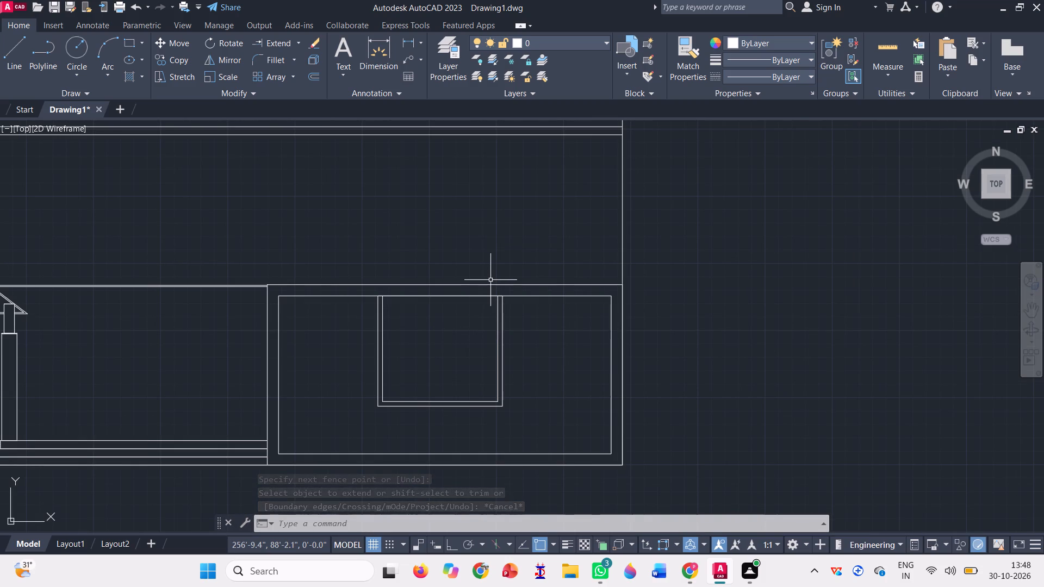
Draw a narrow vertical rectangle inside the inset border, from the frame's inner top edge down to the border's bottom edge.
{"action": "scroll", "coordinate": [505, 247], "scroll_direction": "down", "scroll_amount": 1}
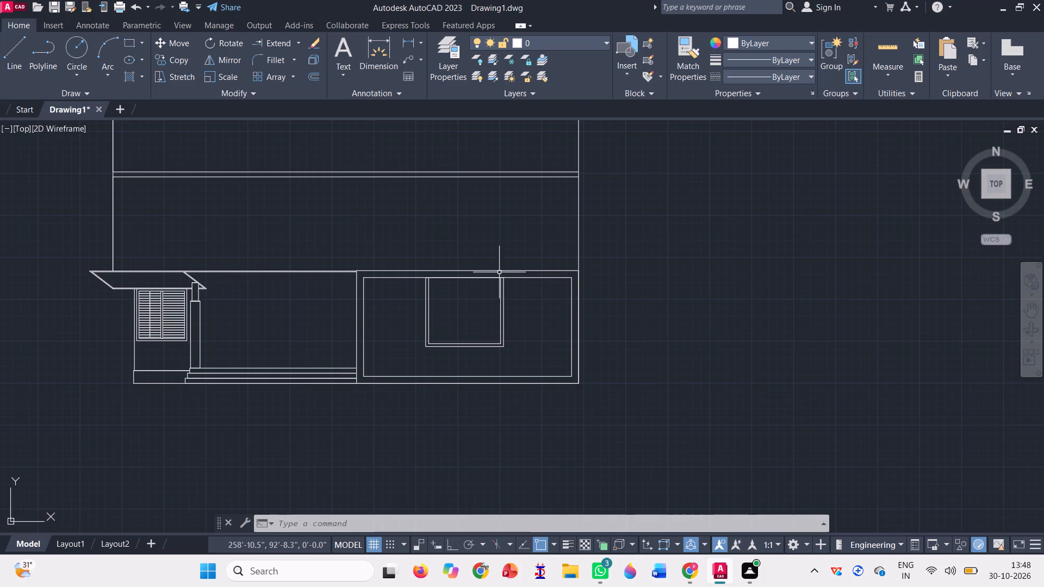
{"action": "scroll", "coordinate": [477, 292], "scroll_direction": "up", "scroll_amount": 2}
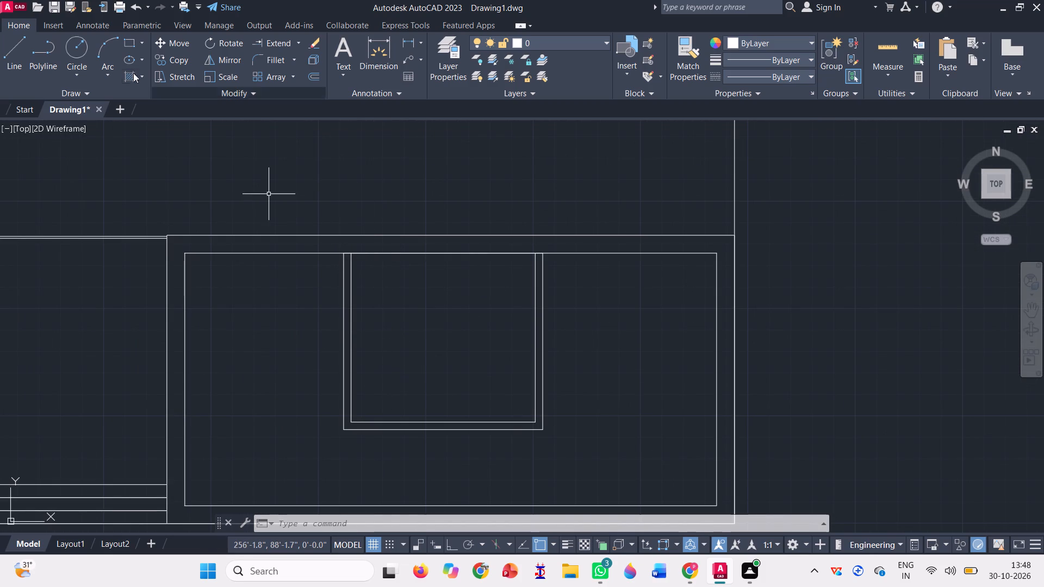
{"action": "left_click", "coordinate": [133, 42]}
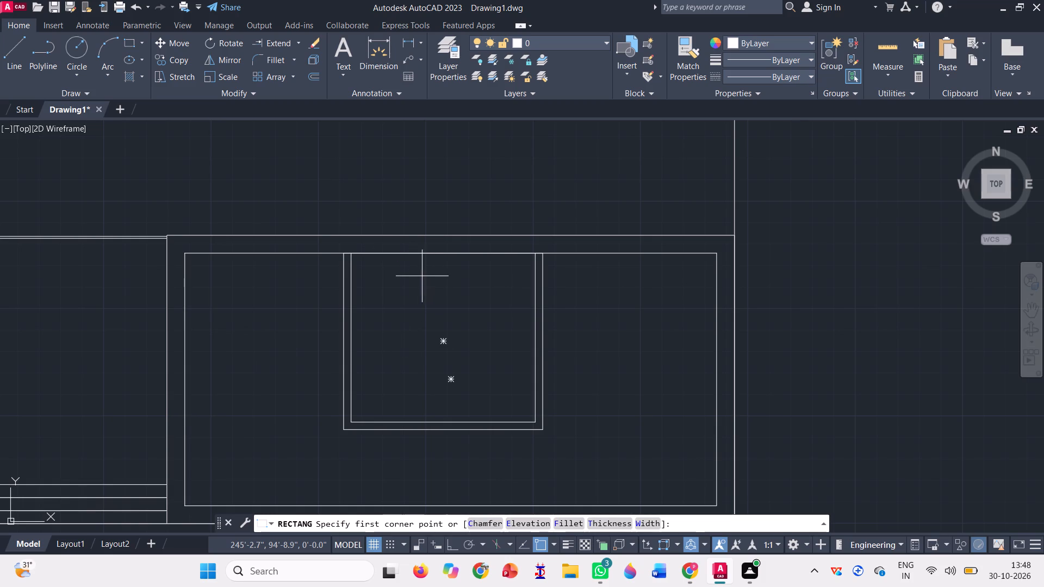
{"action": "left_click", "coordinate": [388, 255]}
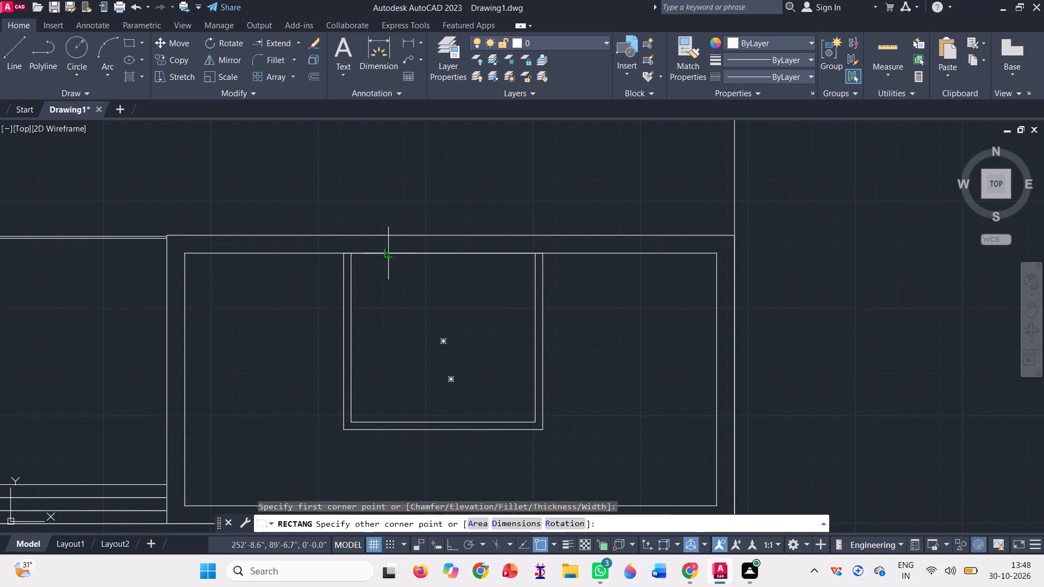
{"action": "scroll", "coordinate": [403, 412], "scroll_direction": "up", "scroll_amount": 2}
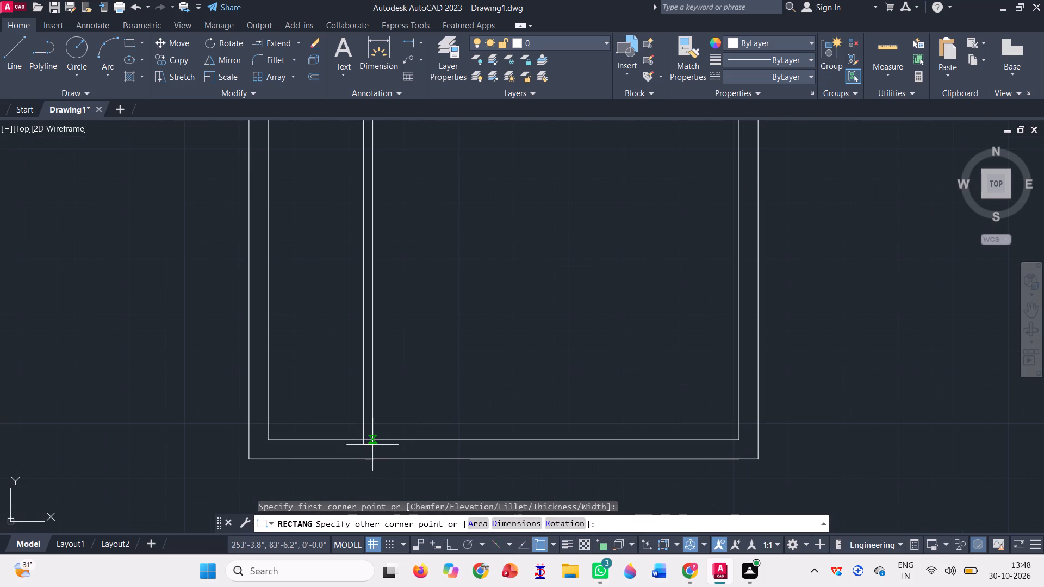
{"action": "left_click", "coordinate": [378, 439]}
{"action": "scroll", "coordinate": [409, 431], "scroll_direction": "down", "scroll_amount": 3}
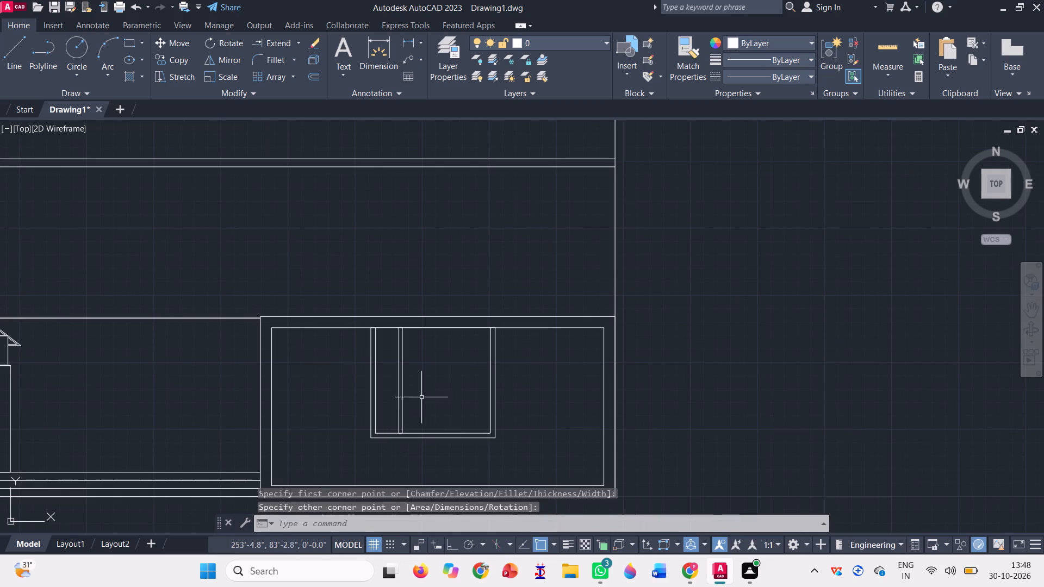
Move the narrow vertical rectangle horizontally along the top edge to a position between the opening's centre and its right side.
{"action": "left_click", "coordinate": [427, 381]}
{"action": "left_click", "coordinate": [391, 361]}
{"action": "type", "text": "m"}
{"action": "key", "text": "space"}
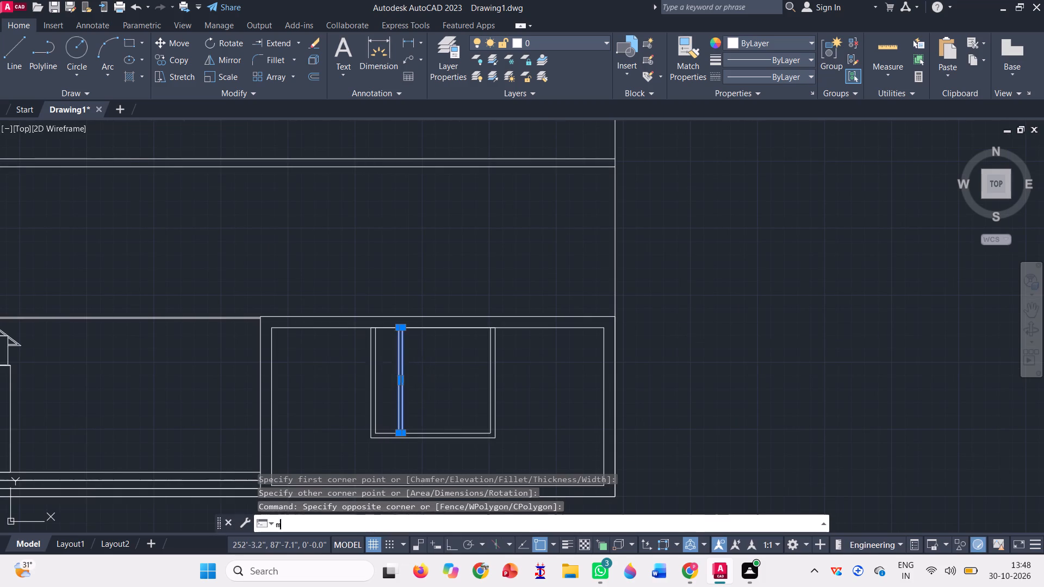
{"action": "scroll", "coordinate": [390, 353], "scroll_direction": "up", "scroll_amount": 2}
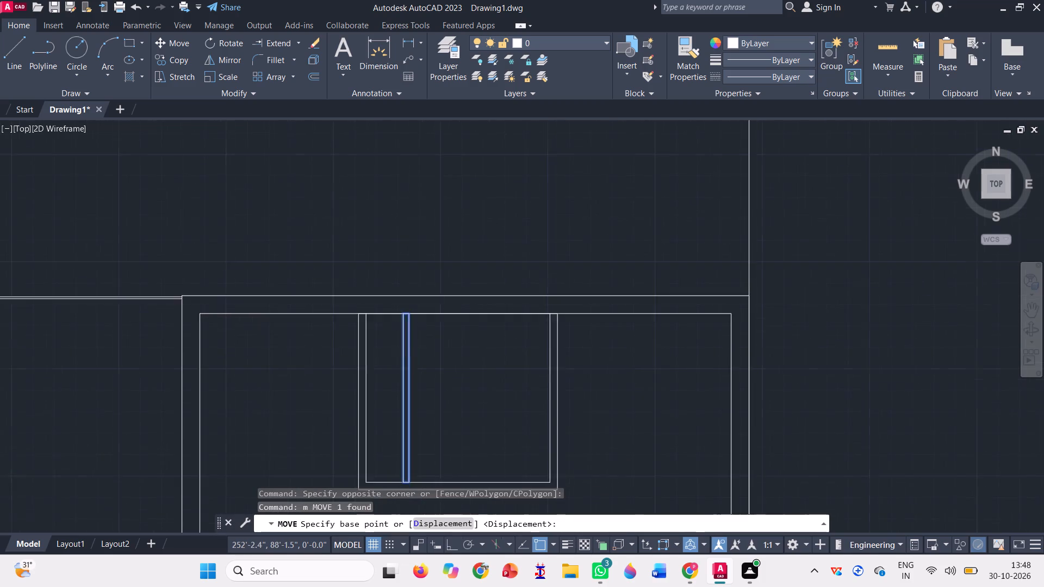
{"action": "left_click", "coordinate": [422, 291]}
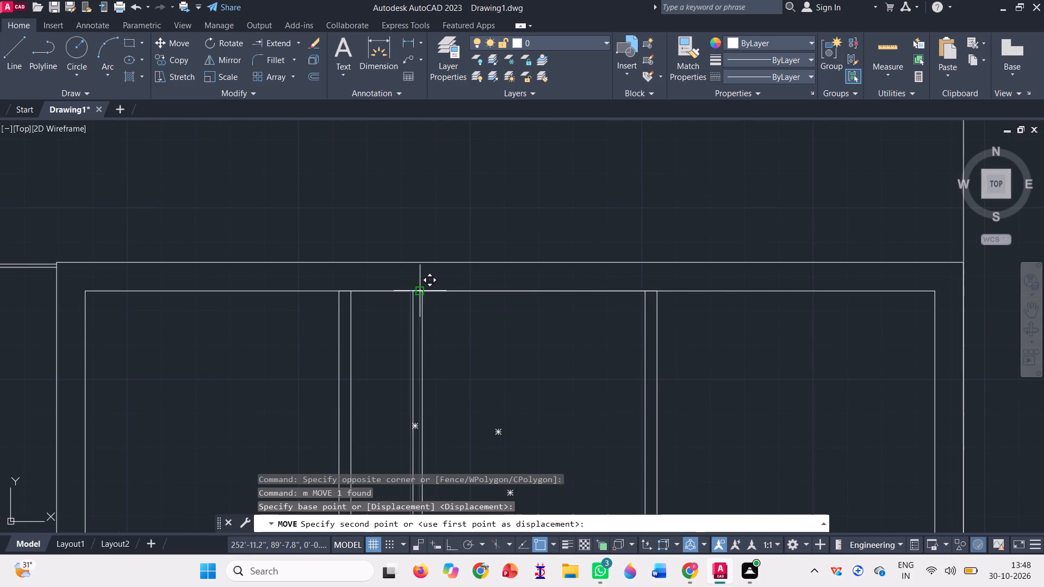
{"action": "scroll", "coordinate": [500, 265], "scroll_direction": "down", "scroll_amount": 1}
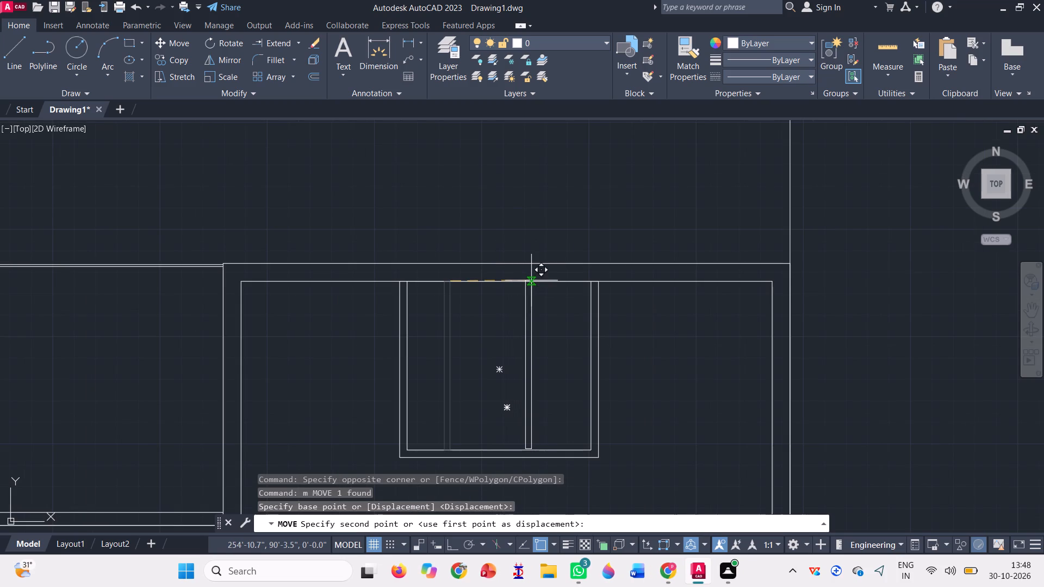
{"action": "left_click", "coordinate": [531, 282]}
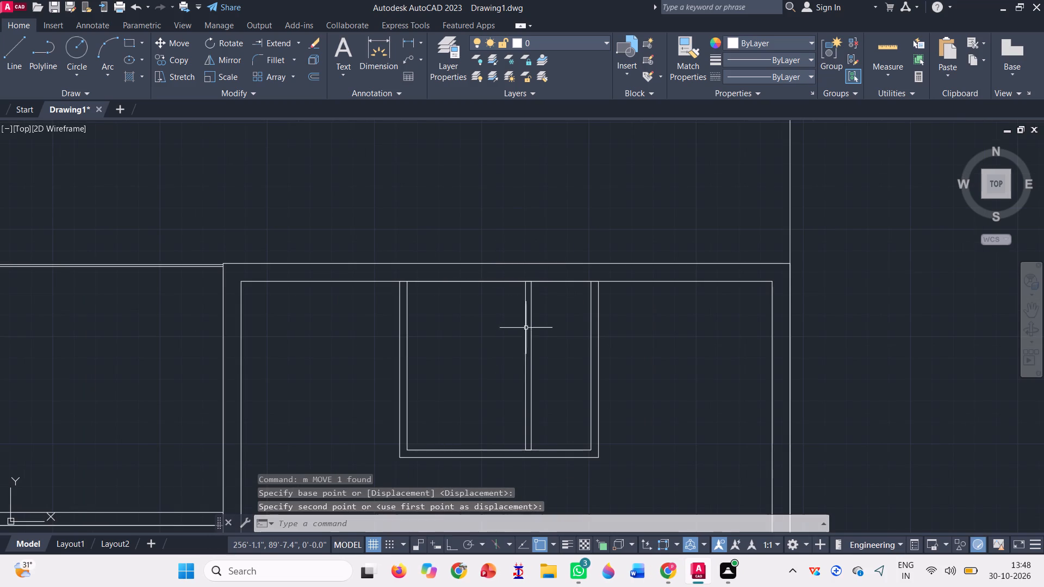
Draw a half-width rectangle inside the vertical bar, from the midpoint of its top edge to its lower-right corner.
{"action": "left_click", "coordinate": [123, 42]}
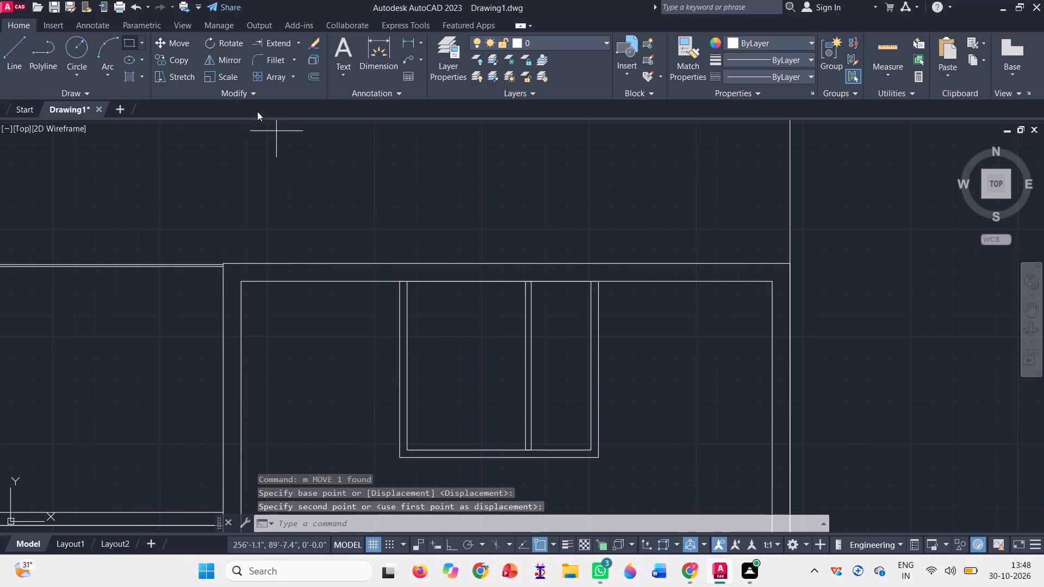
{"action": "scroll", "coordinate": [541, 273], "scroll_direction": "up", "scroll_amount": 3}
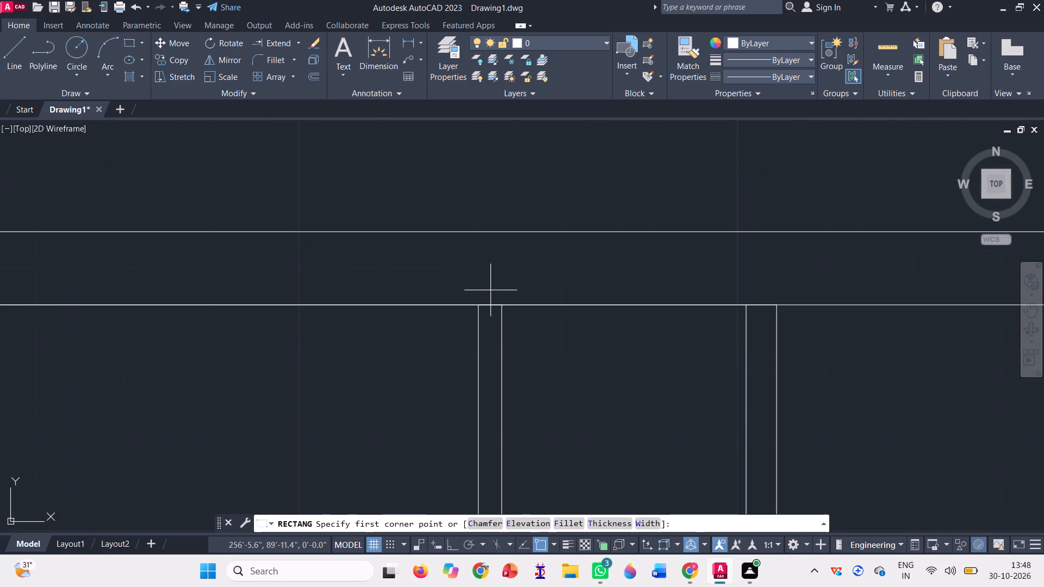
{"action": "scroll", "coordinate": [492, 290], "scroll_direction": "up", "scroll_amount": 3}
{"action": "left_click", "coordinate": [483, 350]}
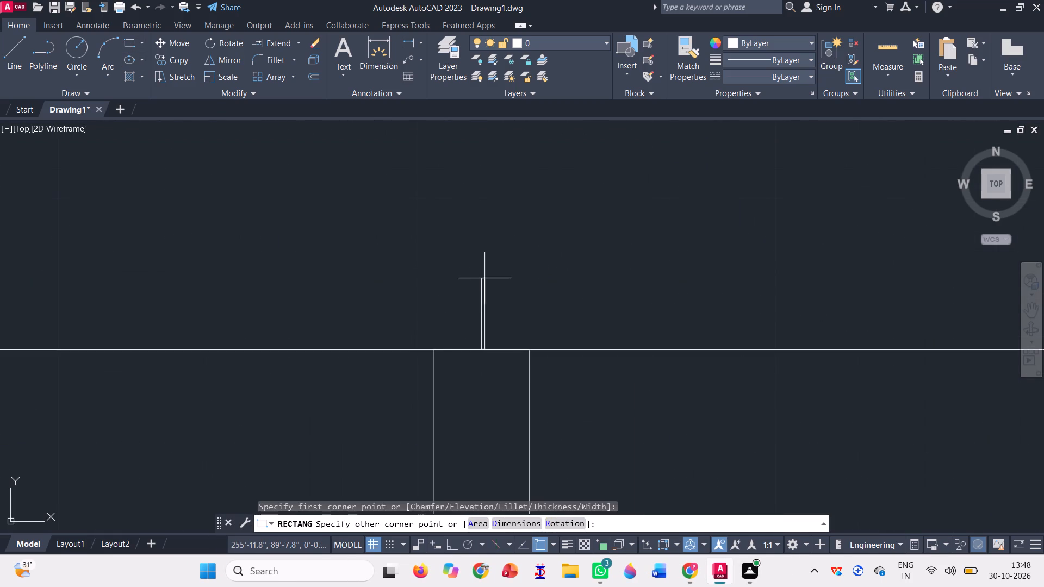
{"action": "scroll", "coordinate": [484, 277], "scroll_direction": "down", "scroll_amount": 7}
{"action": "scroll", "coordinate": [499, 402], "scroll_direction": "up", "scroll_amount": 3}
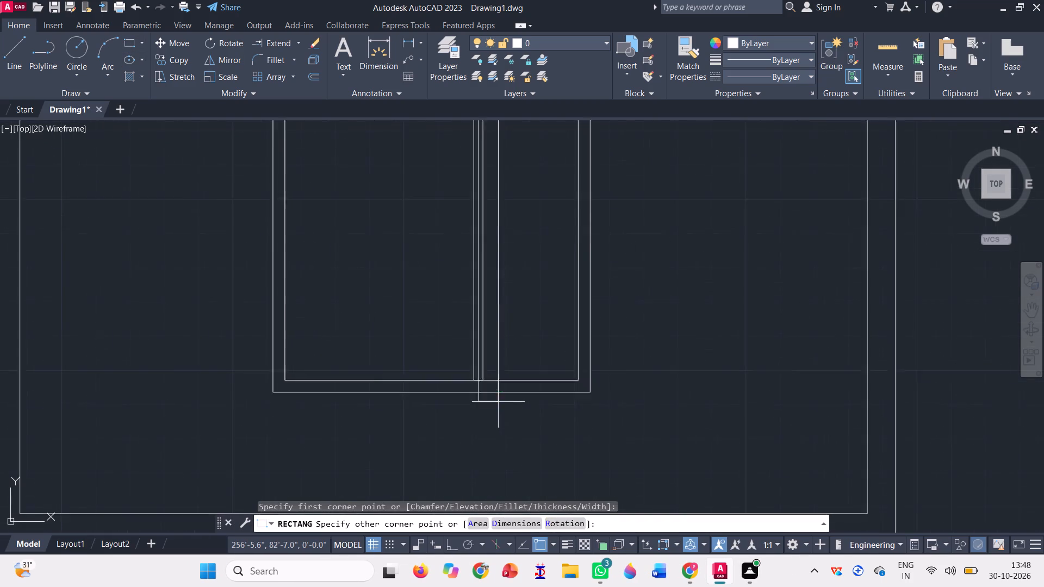
{"action": "left_click", "coordinate": [477, 370]}
Move the half-width rectangle by its lower-right corner to the inset border's inner lower-right corner.
{"action": "left_click", "coordinate": [465, 345]}
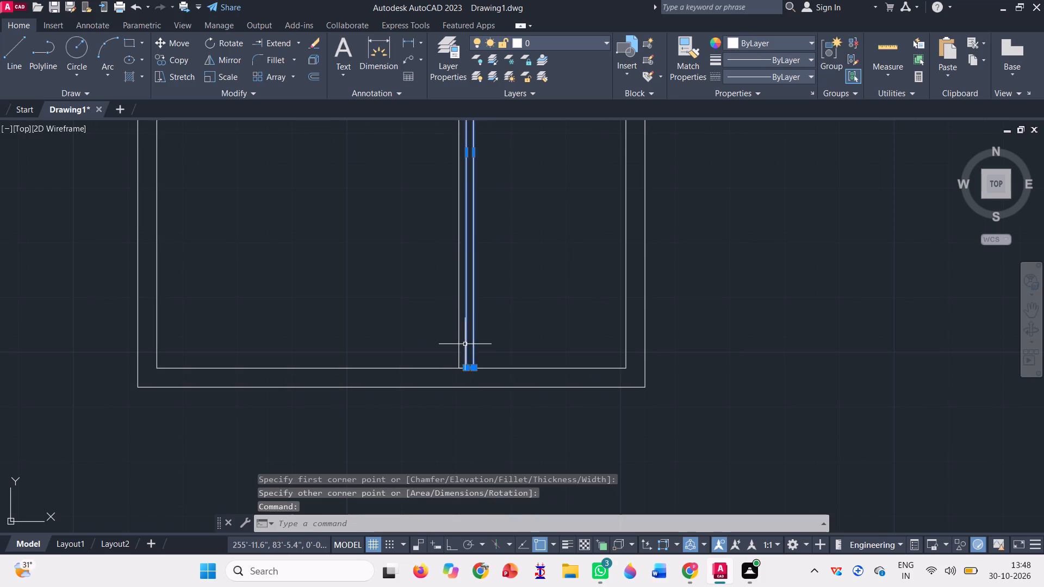
{"action": "type", "text": "m"}
{"action": "key", "text": "space"}
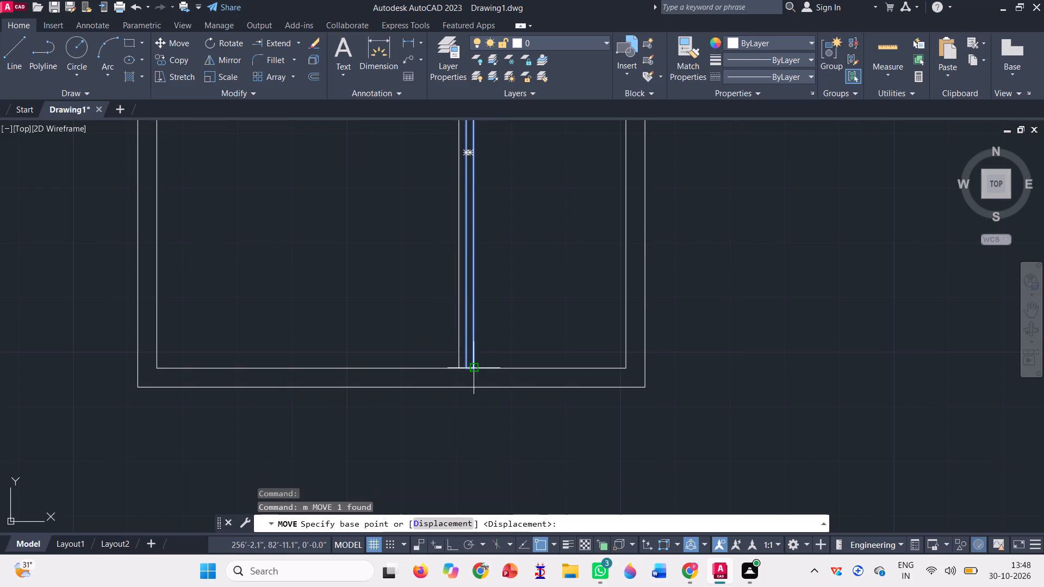
{"action": "left_click", "coordinate": [476, 369]}
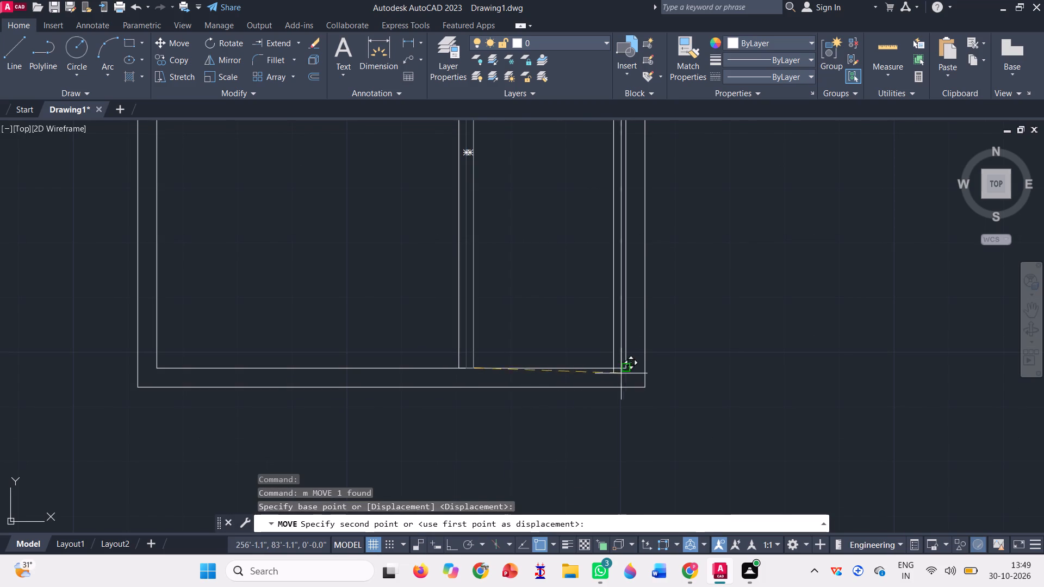
{"action": "left_click", "coordinate": [627, 364]}
{"action": "scroll", "coordinate": [564, 442], "scroll_direction": "down", "scroll_amount": 2}
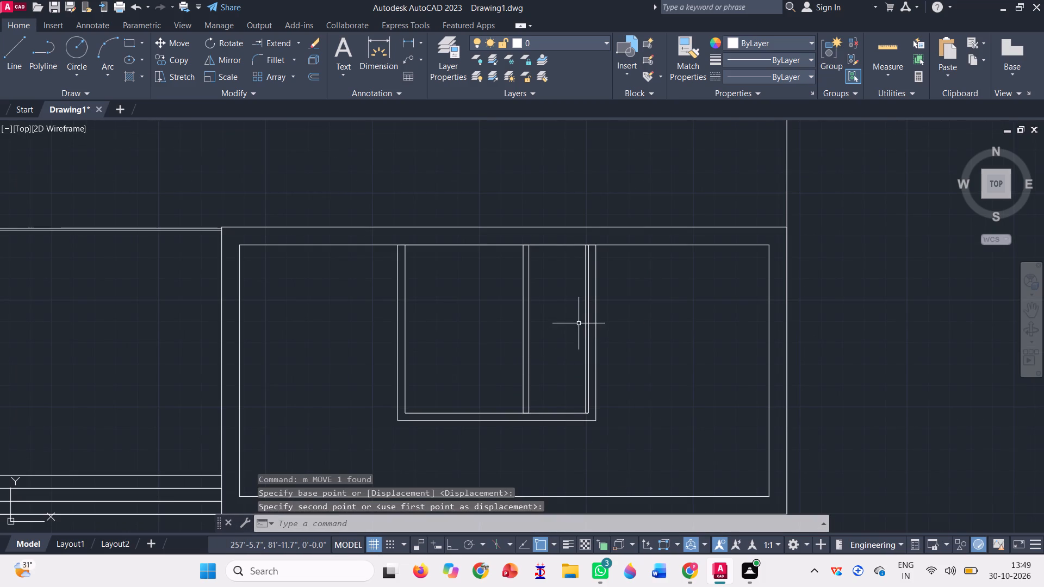
Mirror the full-width bar and the half-width bar about the window's vertical centreline, keeping the originals.
{"action": "scroll", "coordinate": [579, 322], "scroll_direction": "up", "scroll_amount": 2}
{"action": "left_click", "coordinate": [600, 315]}
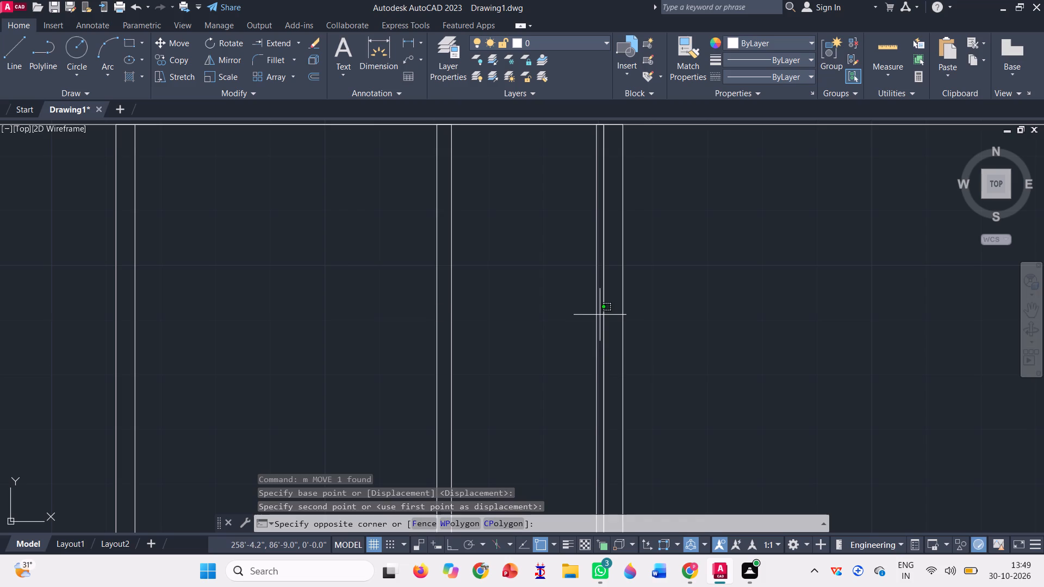
{"action": "left_click", "coordinate": [380, 258]}
{"action": "scroll", "coordinate": [474, 295], "scroll_direction": "down", "scroll_amount": 2}
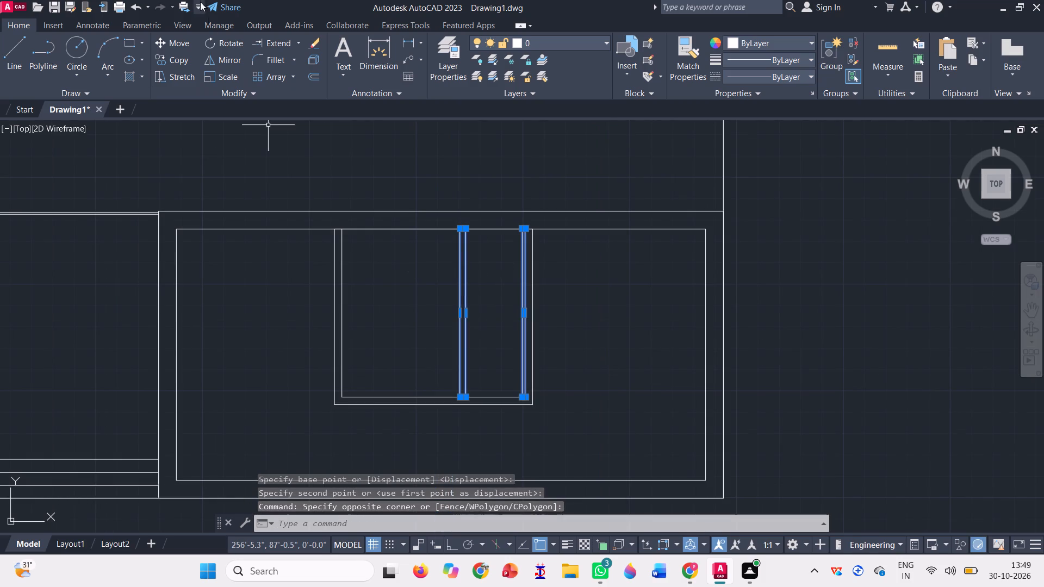
{"action": "left_click", "coordinate": [216, 46]}
{"action": "left_click", "coordinate": [232, 62]}
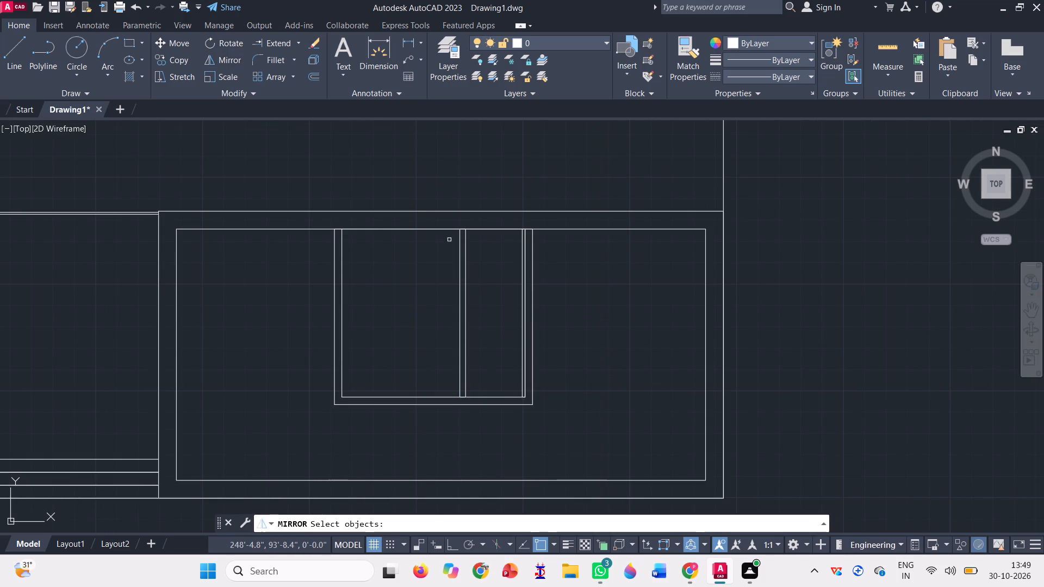
{"action": "scroll", "coordinate": [523, 301], "scroll_direction": "up", "scroll_amount": 3}
{"action": "left_click", "coordinate": [525, 304]}
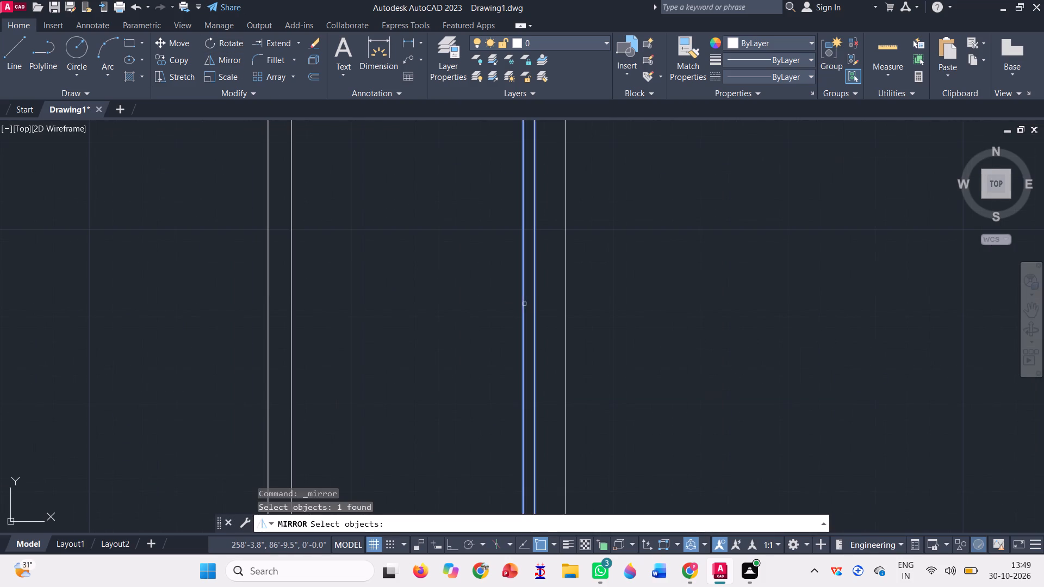
{"action": "left_click", "coordinate": [277, 267]}
{"action": "left_click", "coordinate": [241, 254]}
{"action": "scroll", "coordinate": [387, 309], "scroll_direction": "down", "scroll_amount": 3}
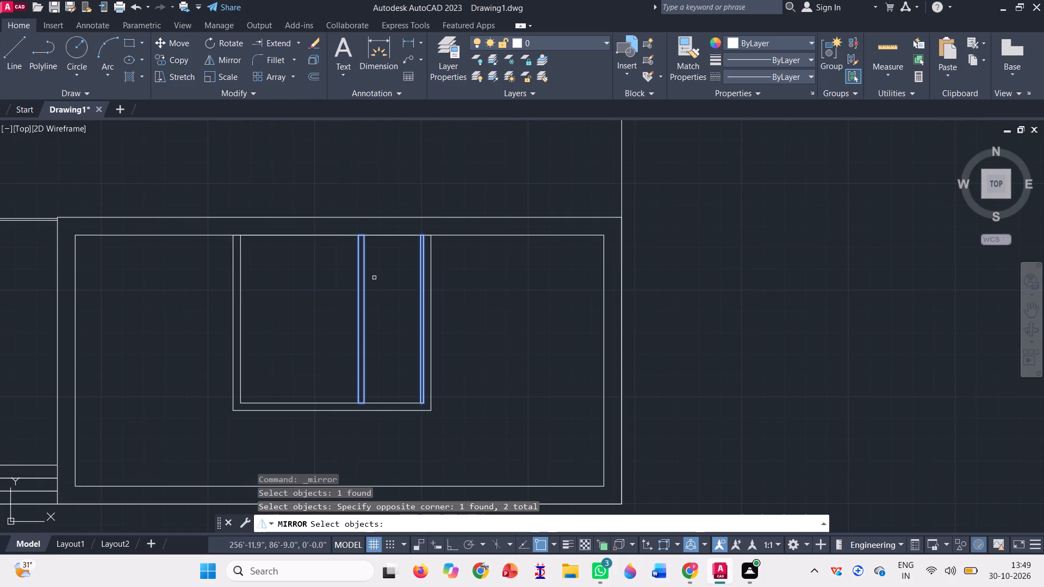
{"action": "key", "text": "space"}
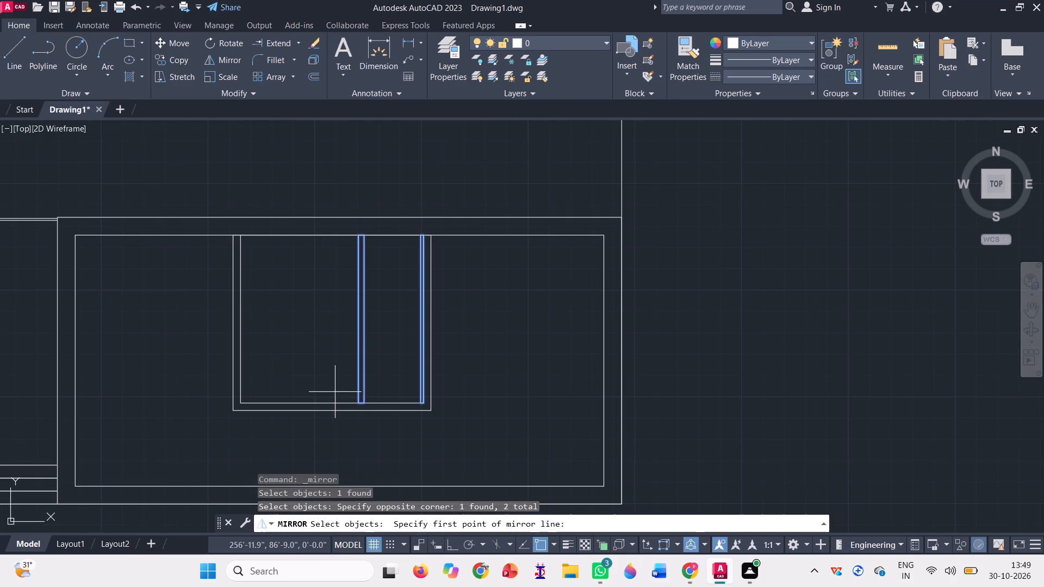
{"action": "left_click", "coordinate": [330, 411]}
{"action": "scroll", "coordinate": [422, 311], "scroll_direction": "down", "scroll_amount": 1}
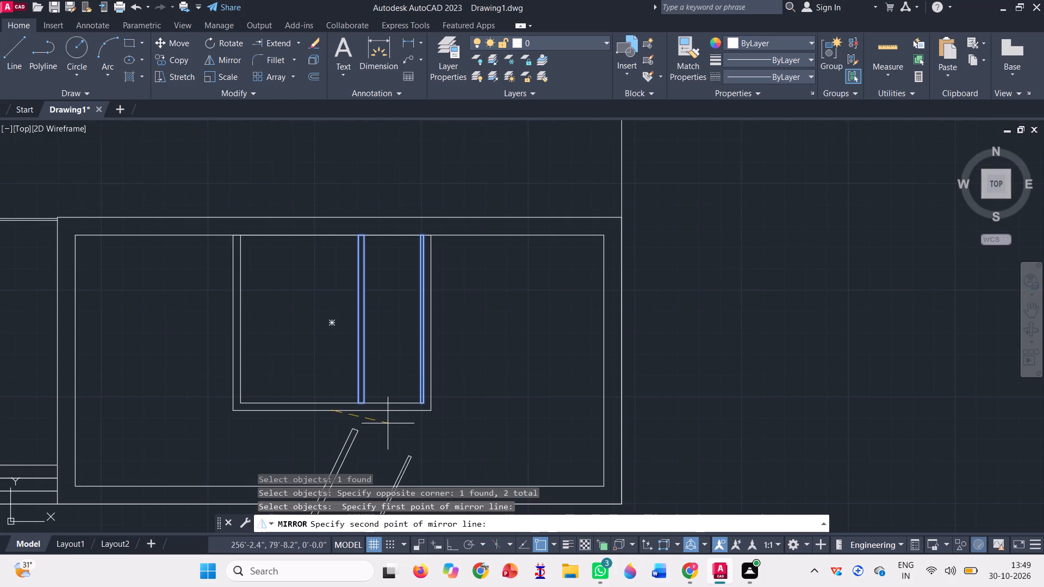
{"action": "scroll", "coordinate": [422, 311], "scroll_direction": "down", "scroll_amount": 1}
{"action": "key", "text": "F8"}
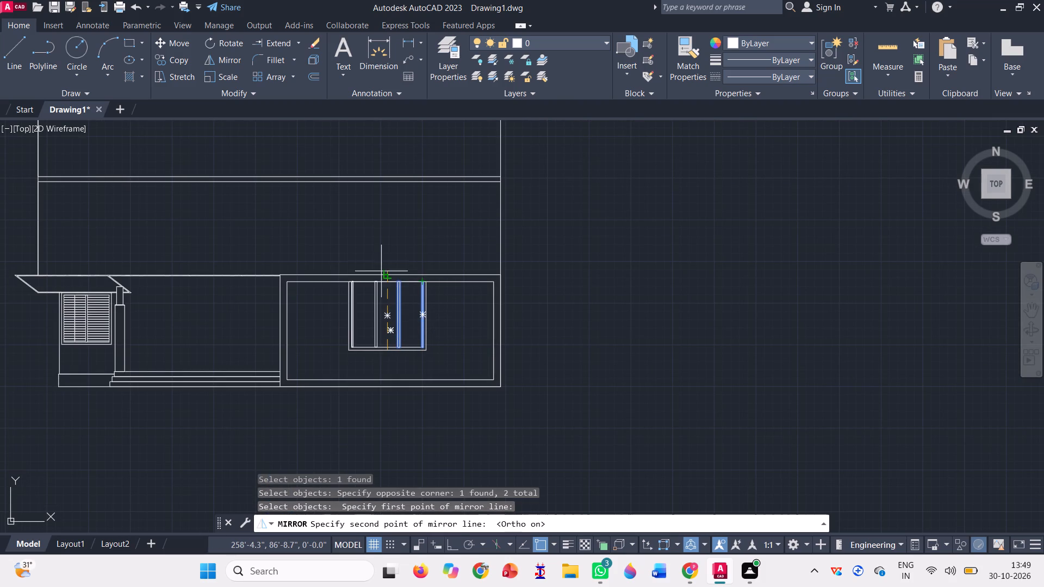
{"action": "left_click", "coordinate": [385, 240]}
{"action": "double_click", "coordinate": [385, 240]}
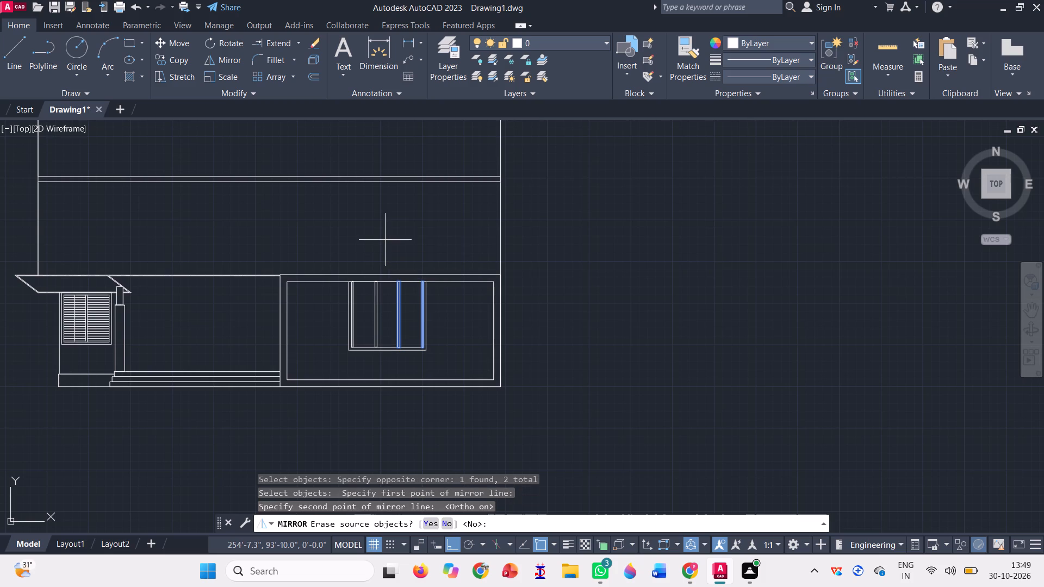
{"action": "key", "text": "space"}
Draw a thin horizontal rectangle near the window's top, spanning from the left half-width bar to the adjacent full-width bar.
{"action": "scroll", "coordinate": [391, 284], "scroll_direction": "up", "scroll_amount": 3}
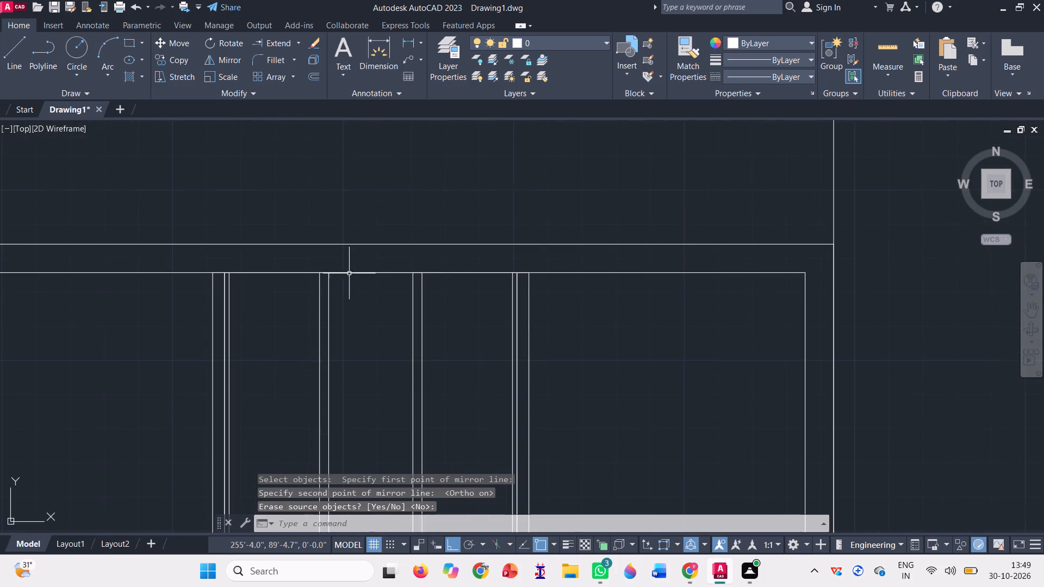
{"action": "scroll", "coordinate": [349, 273], "scroll_direction": "down", "scroll_amount": 2}
{"action": "scroll", "coordinate": [384, 309], "scroll_direction": "up", "scroll_amount": 1}
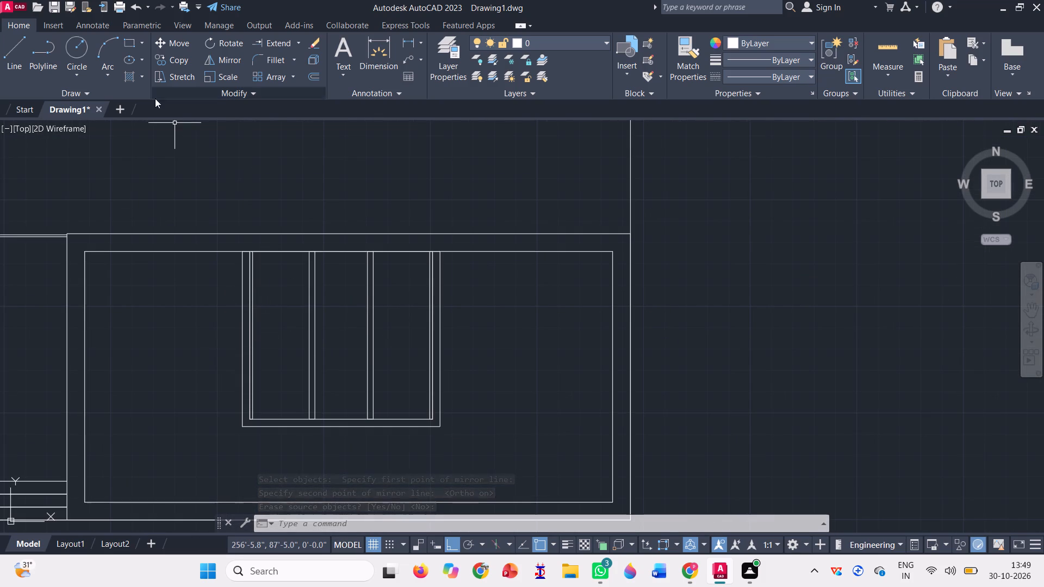
{"action": "left_click", "coordinate": [127, 45]}
{"action": "scroll", "coordinate": [259, 269], "scroll_direction": "up", "scroll_amount": 2}
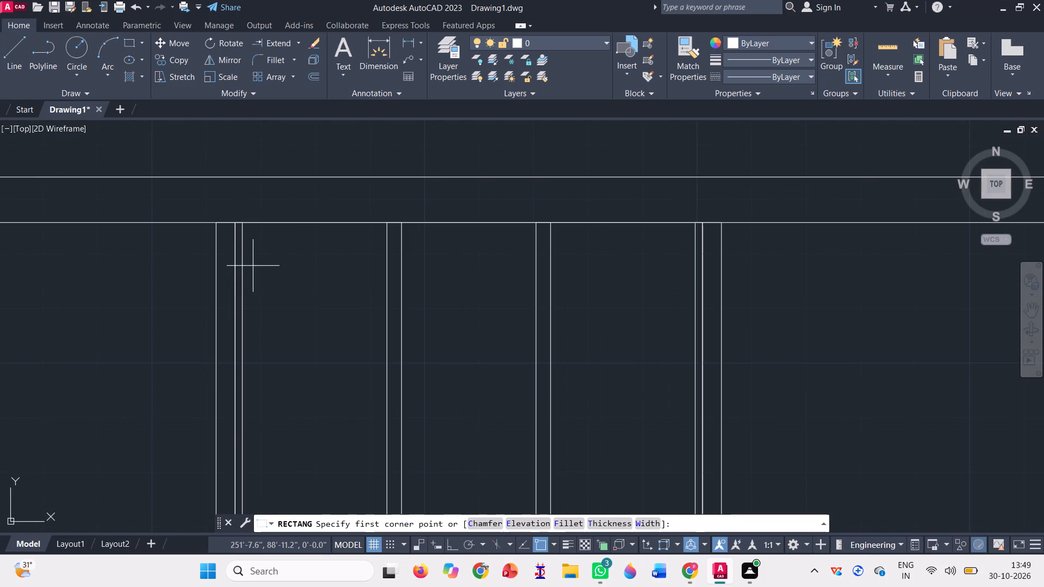
{"action": "left_click", "coordinate": [240, 304]}
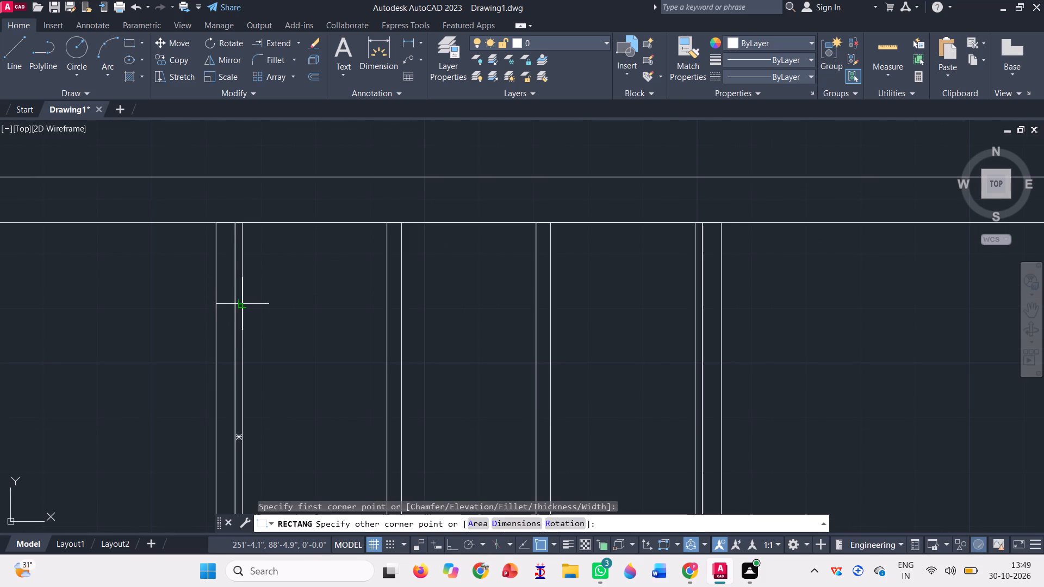
{"action": "scroll", "coordinate": [384, 307], "scroll_direction": "up", "scroll_amount": 2}
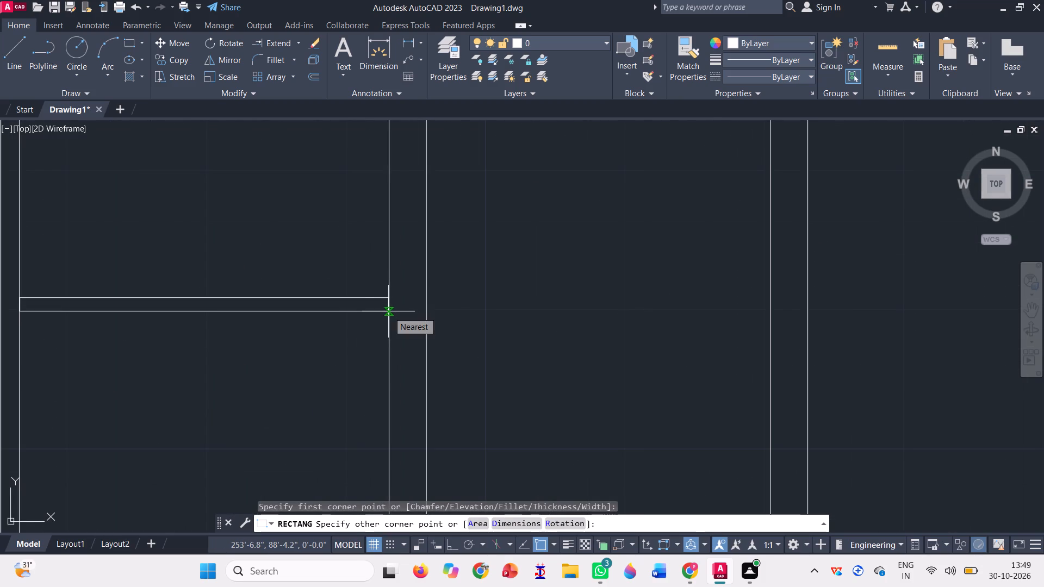
{"action": "left_click", "coordinate": [388, 311]}
{"action": "scroll", "coordinate": [341, 288], "scroll_direction": "down", "scroll_amount": 4}
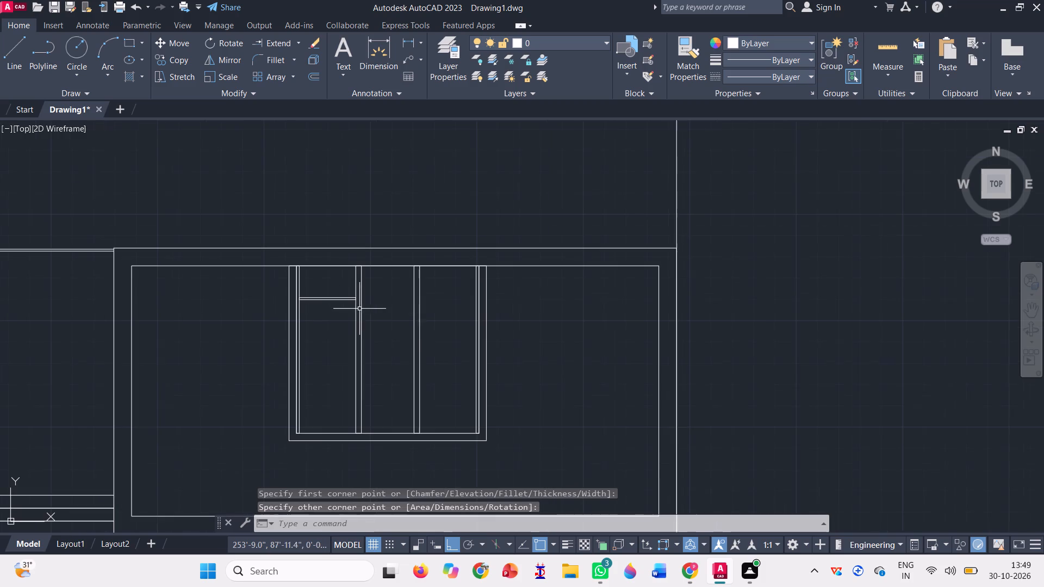
Mirror the thin horizontal rectangle about the window's vertical centreline into the right-hand pane, keeping the original.
{"action": "left_click", "coordinate": [326, 308]}
{"action": "left_click", "coordinate": [326, 286]}
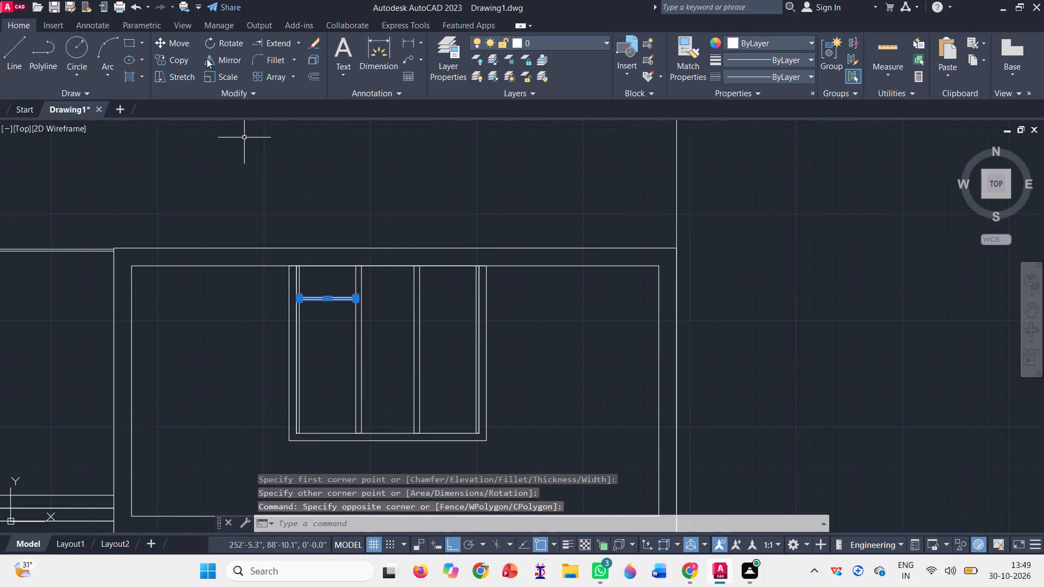
{"action": "left_click", "coordinate": [229, 60]}
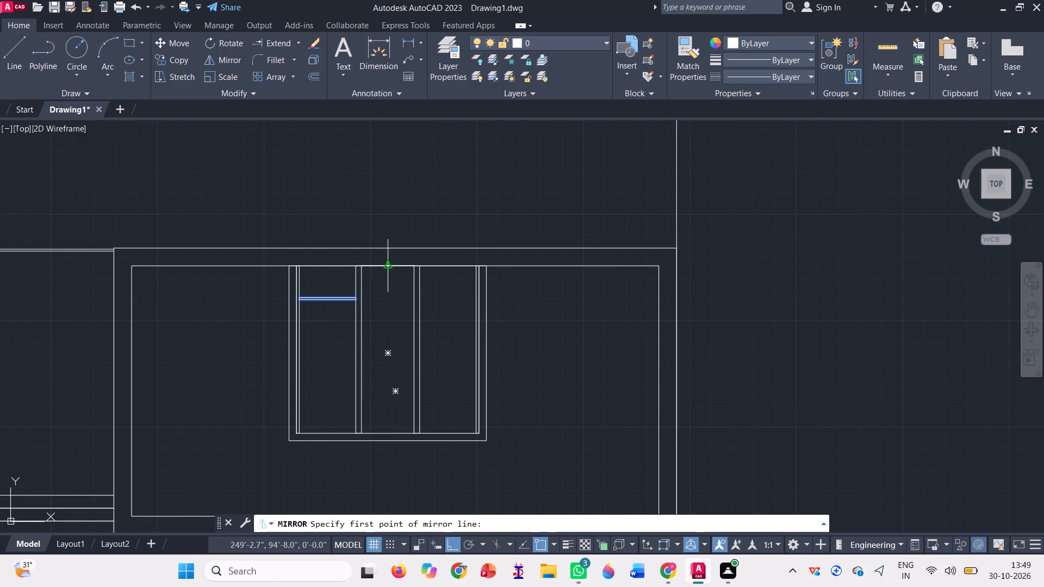
{"action": "left_click", "coordinate": [388, 262]}
{"action": "left_click", "coordinate": [384, 221]}
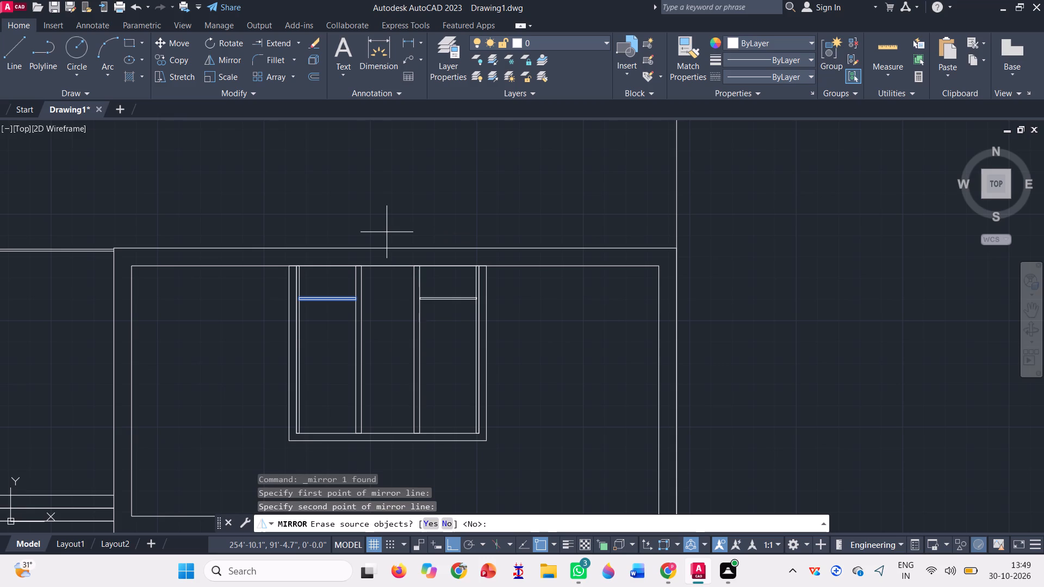
{"action": "left_click", "coordinate": [387, 232]}
{"action": "key", "text": "space"}
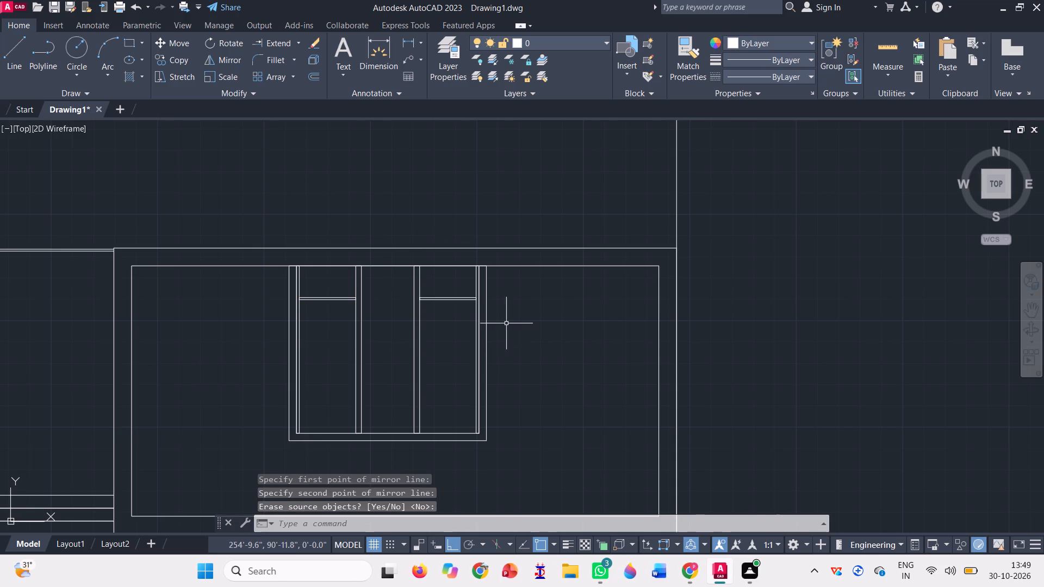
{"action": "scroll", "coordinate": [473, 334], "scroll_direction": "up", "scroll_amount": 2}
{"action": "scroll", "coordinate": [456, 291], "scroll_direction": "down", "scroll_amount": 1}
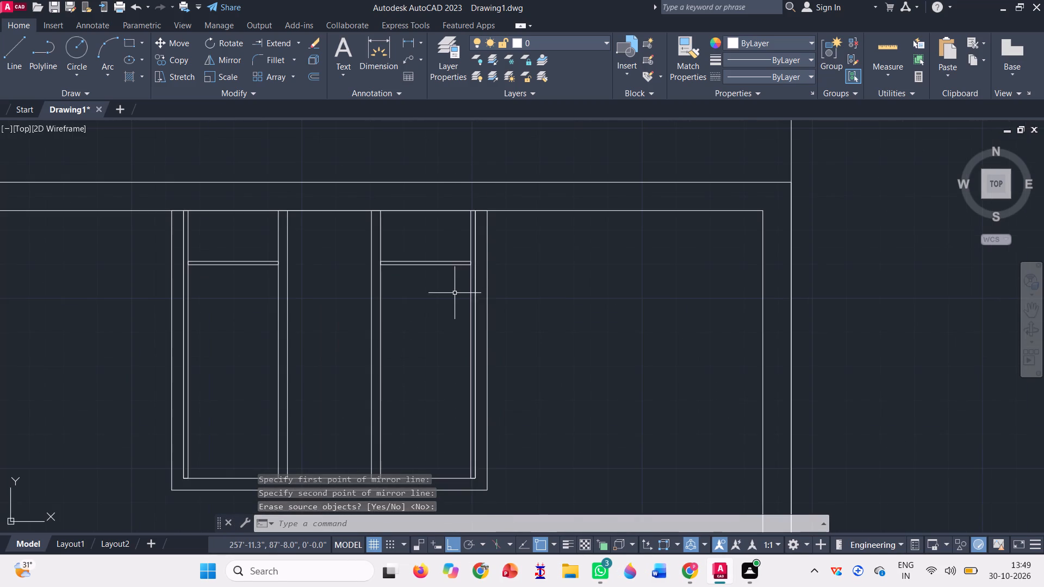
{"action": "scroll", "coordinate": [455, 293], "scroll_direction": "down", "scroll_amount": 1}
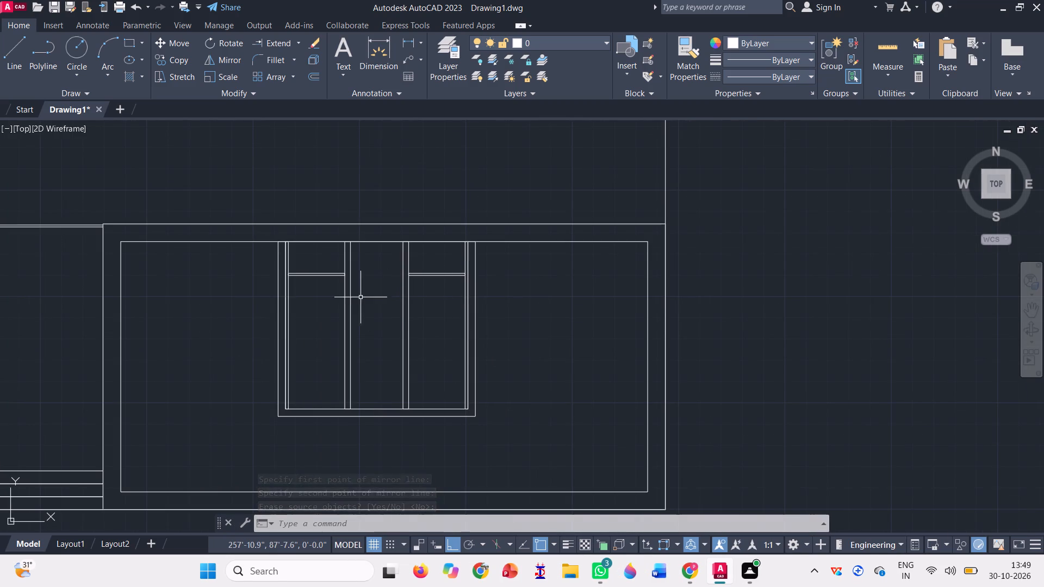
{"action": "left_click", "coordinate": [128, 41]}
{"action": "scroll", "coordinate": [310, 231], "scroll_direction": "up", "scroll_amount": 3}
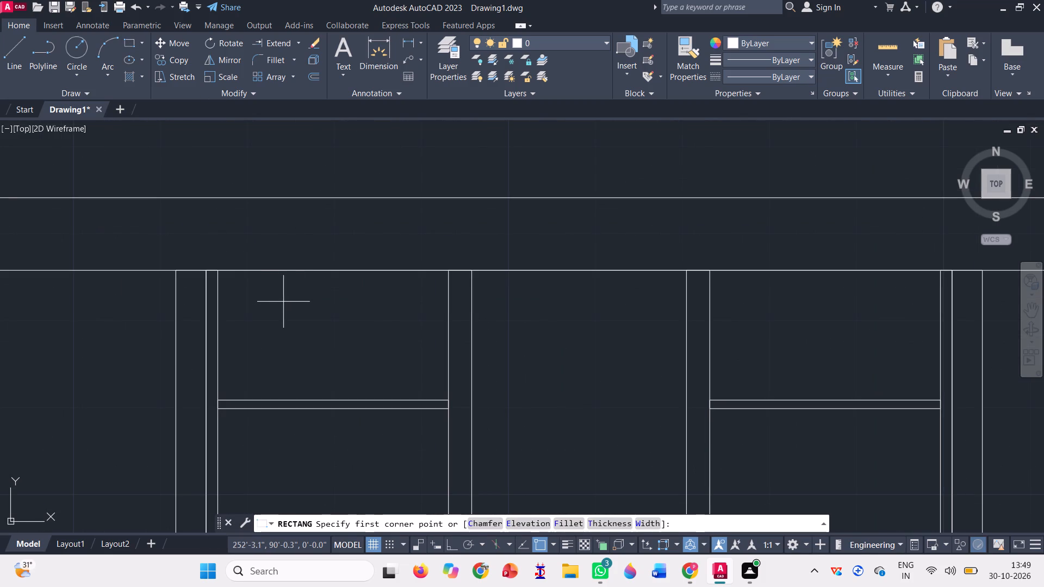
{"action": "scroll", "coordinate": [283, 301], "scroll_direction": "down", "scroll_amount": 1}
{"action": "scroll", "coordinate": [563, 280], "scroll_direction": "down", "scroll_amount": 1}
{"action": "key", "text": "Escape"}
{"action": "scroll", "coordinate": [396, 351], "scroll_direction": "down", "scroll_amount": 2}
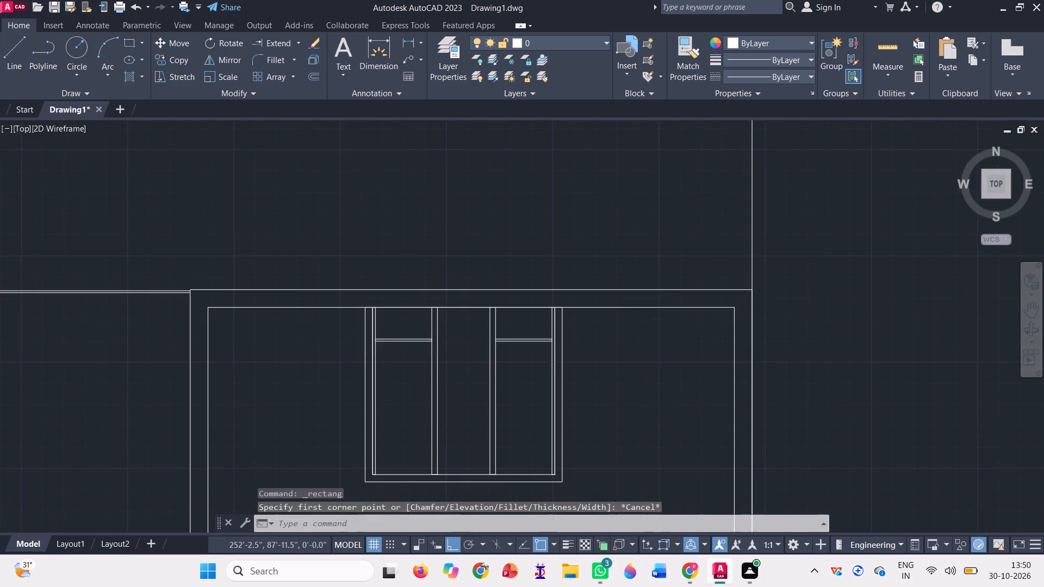
Draw an upright door rectangle on the top step, starting where the step meets the framed block and ending below the roof line.
{"action": "scroll", "coordinate": [570, 347], "scroll_direction": "down", "scroll_amount": 1}
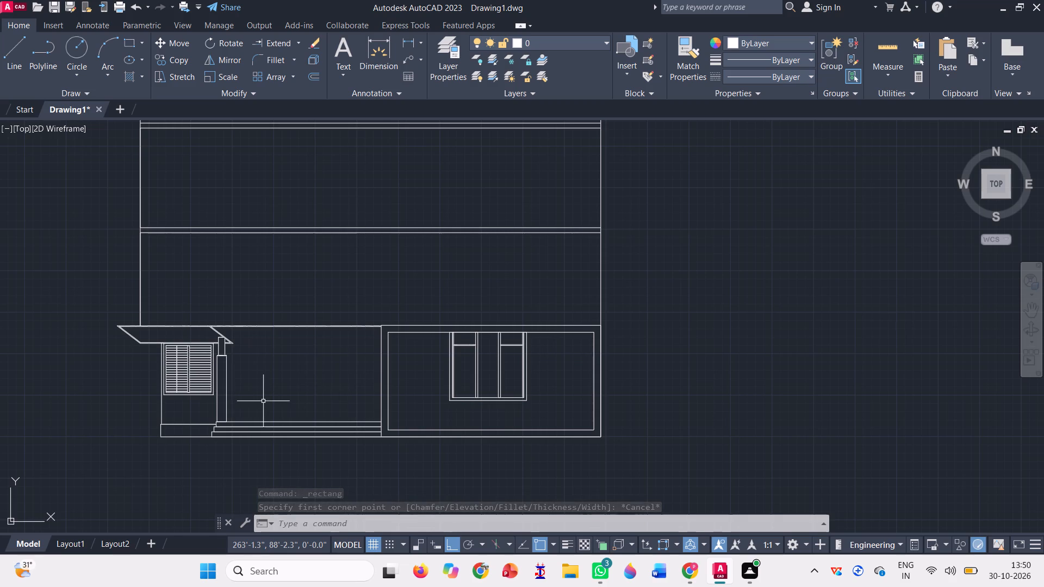
{"action": "scroll", "coordinate": [263, 401], "scroll_direction": "up", "scroll_amount": 1}
{"action": "left_click", "coordinate": [133, 41]}
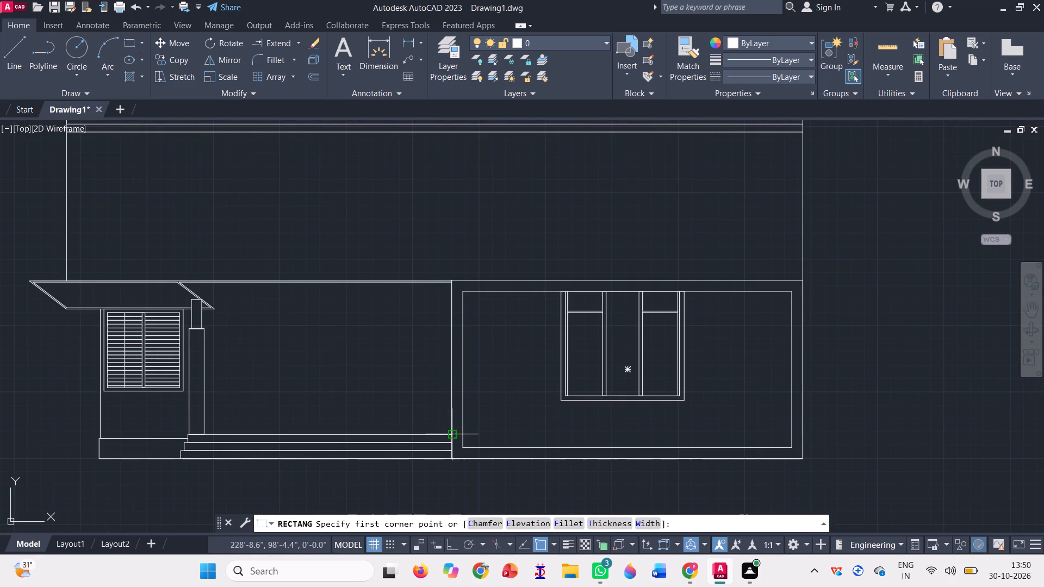
{"action": "scroll", "coordinate": [445, 423], "scroll_direction": "up", "scroll_amount": 2}
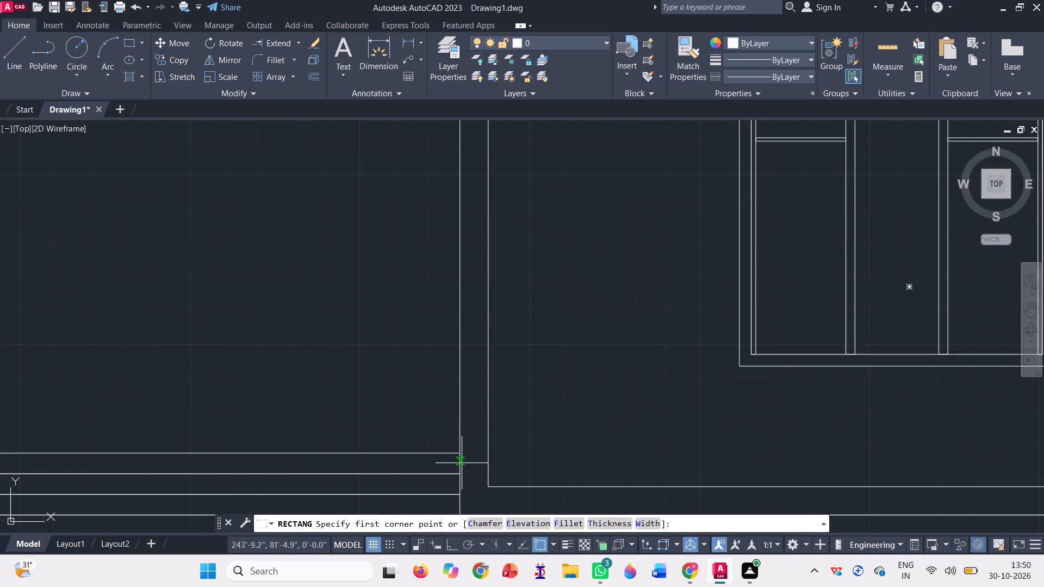
{"action": "left_click", "coordinate": [459, 453]}
{"action": "scroll", "coordinate": [477, 451], "scroll_direction": "down", "scroll_amount": 3}
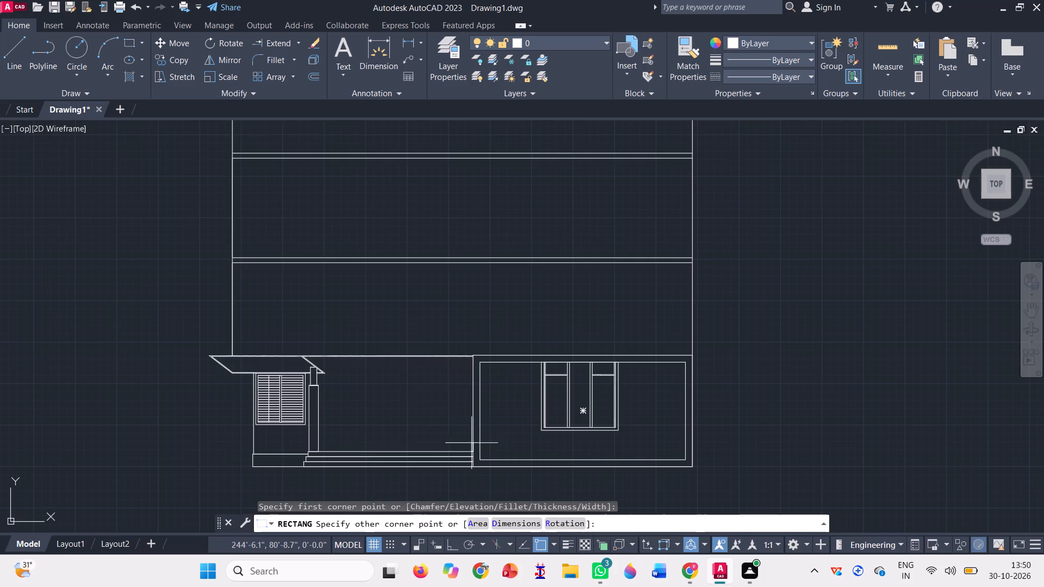
{"action": "scroll", "coordinate": [418, 378], "scroll_direction": "up", "scroll_amount": 2}
{"action": "scroll", "coordinate": [434, 358], "scroll_direction": "down", "scroll_amount": 1}
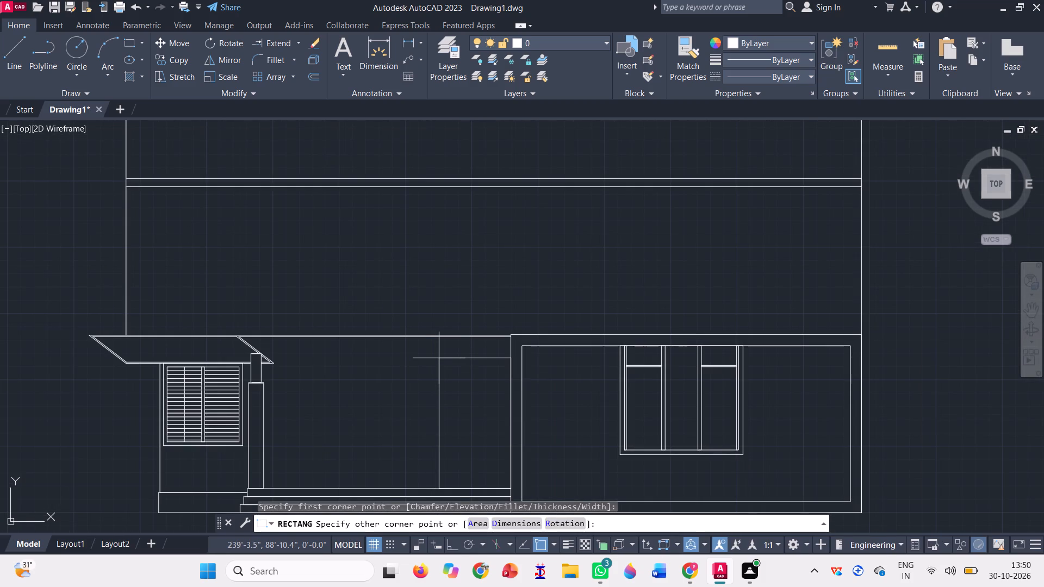
{"action": "left_click", "coordinate": [439, 358]}
{"action": "scroll", "coordinate": [327, 333], "scroll_direction": "down", "scroll_amount": 1}
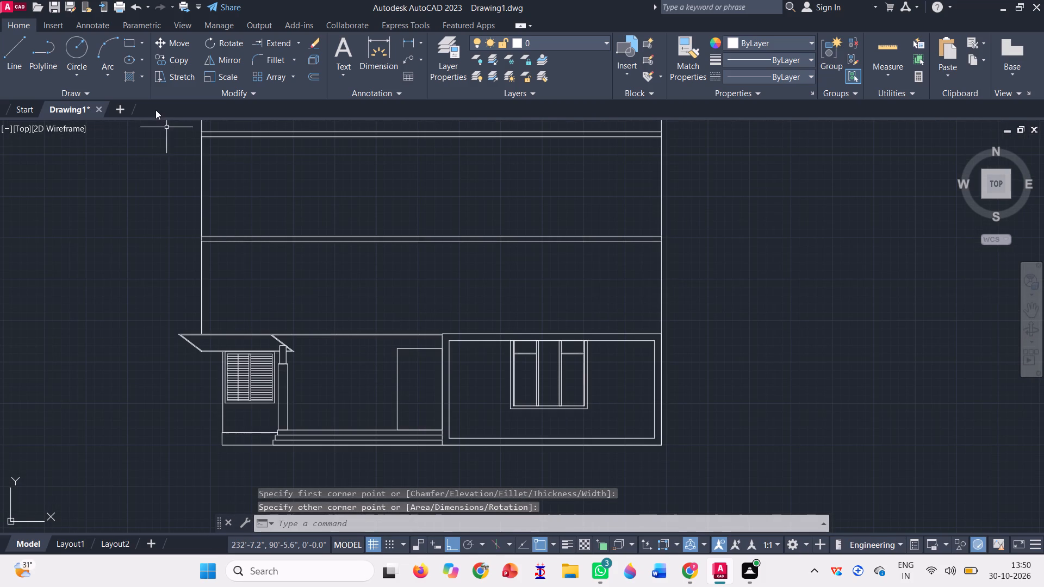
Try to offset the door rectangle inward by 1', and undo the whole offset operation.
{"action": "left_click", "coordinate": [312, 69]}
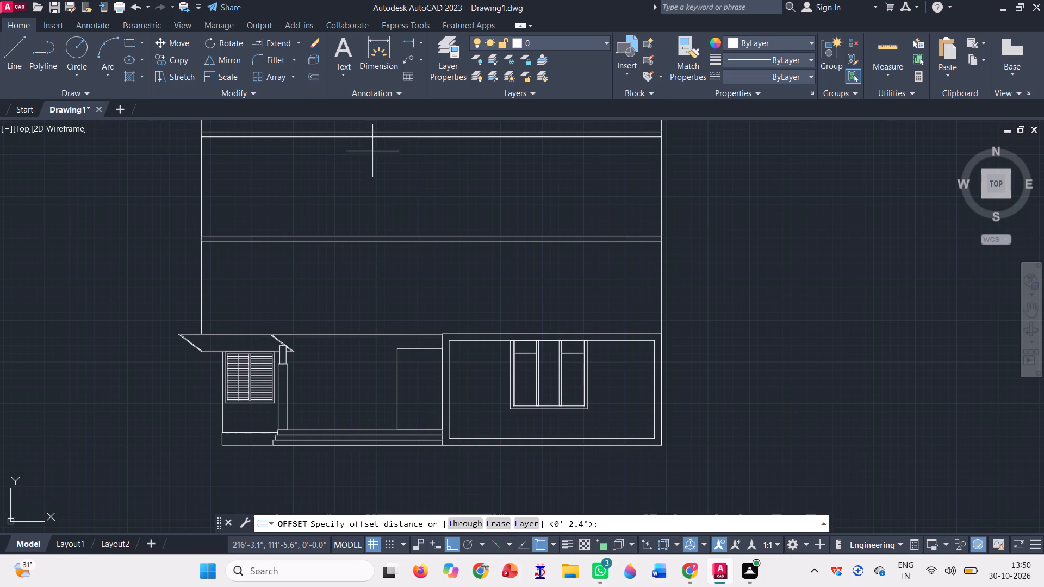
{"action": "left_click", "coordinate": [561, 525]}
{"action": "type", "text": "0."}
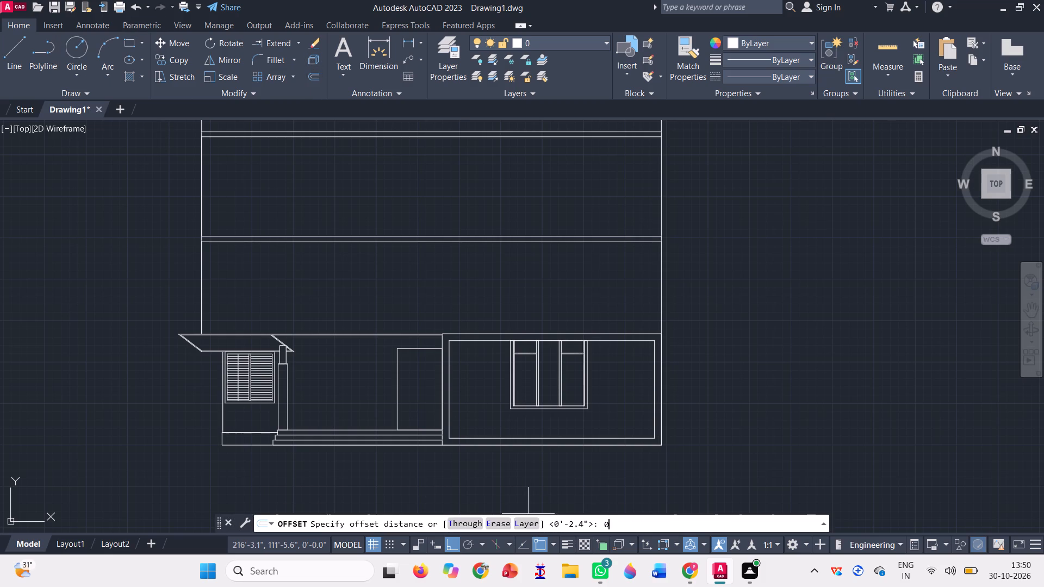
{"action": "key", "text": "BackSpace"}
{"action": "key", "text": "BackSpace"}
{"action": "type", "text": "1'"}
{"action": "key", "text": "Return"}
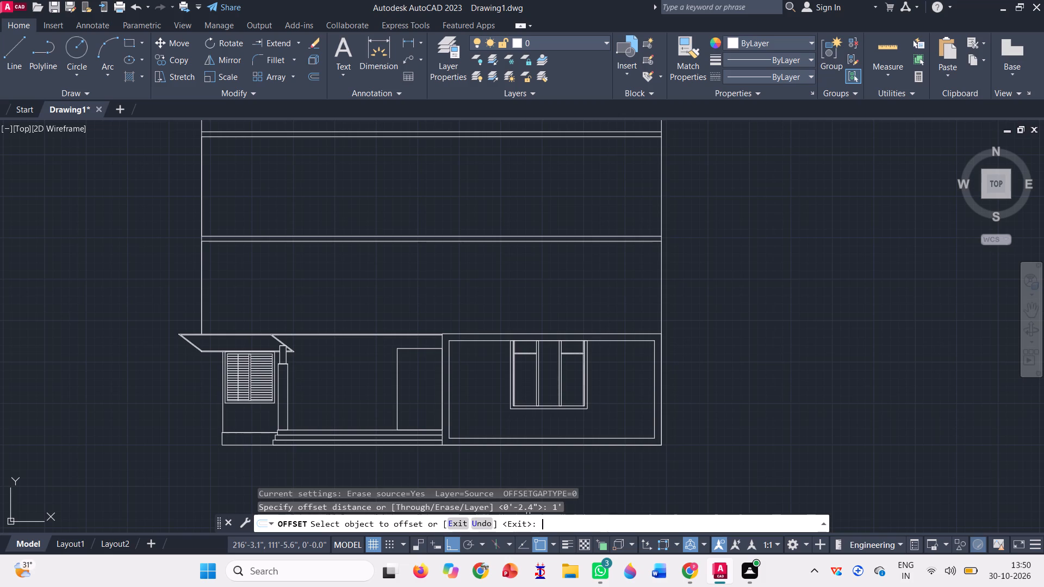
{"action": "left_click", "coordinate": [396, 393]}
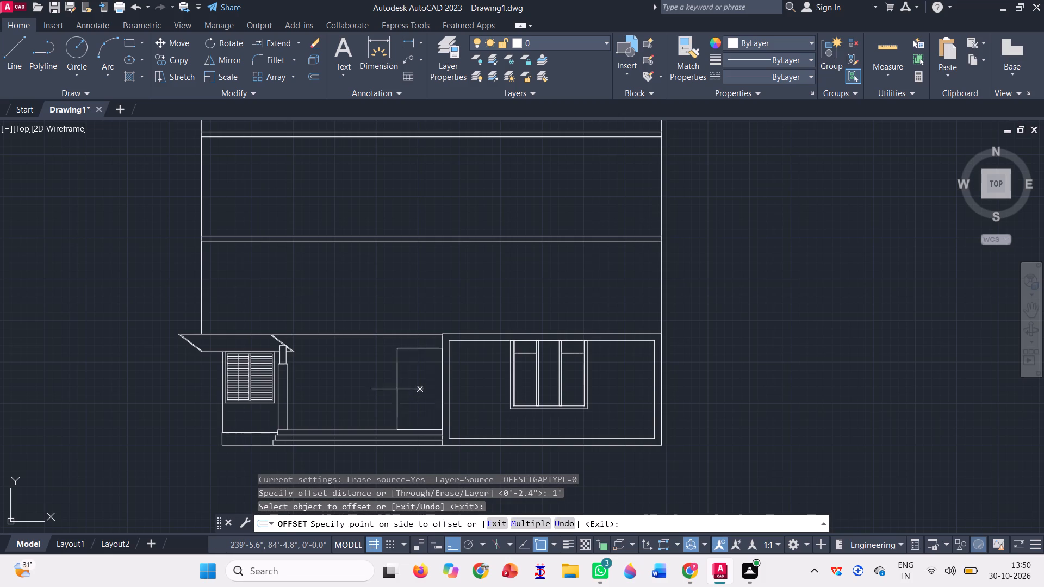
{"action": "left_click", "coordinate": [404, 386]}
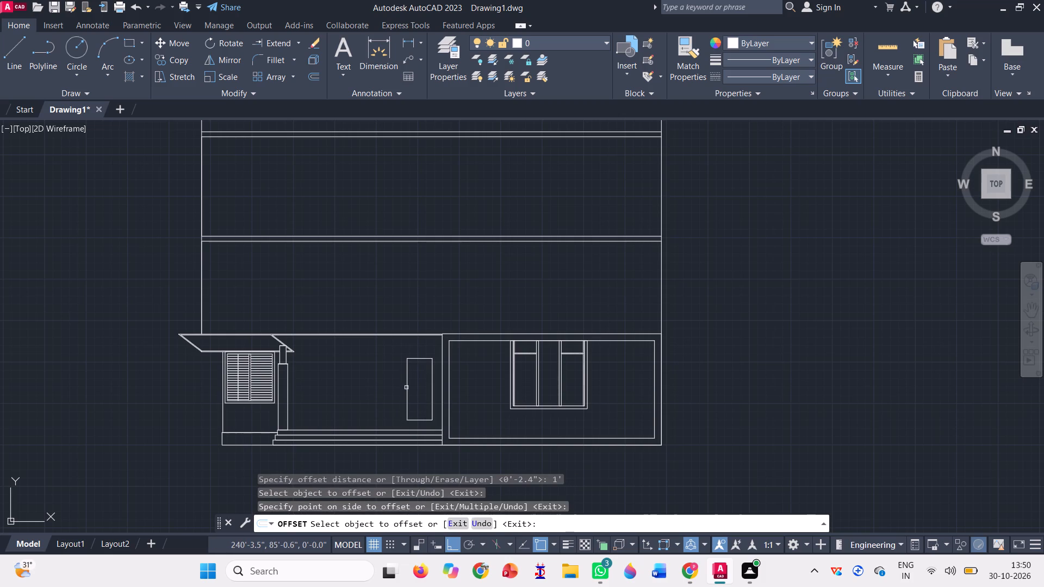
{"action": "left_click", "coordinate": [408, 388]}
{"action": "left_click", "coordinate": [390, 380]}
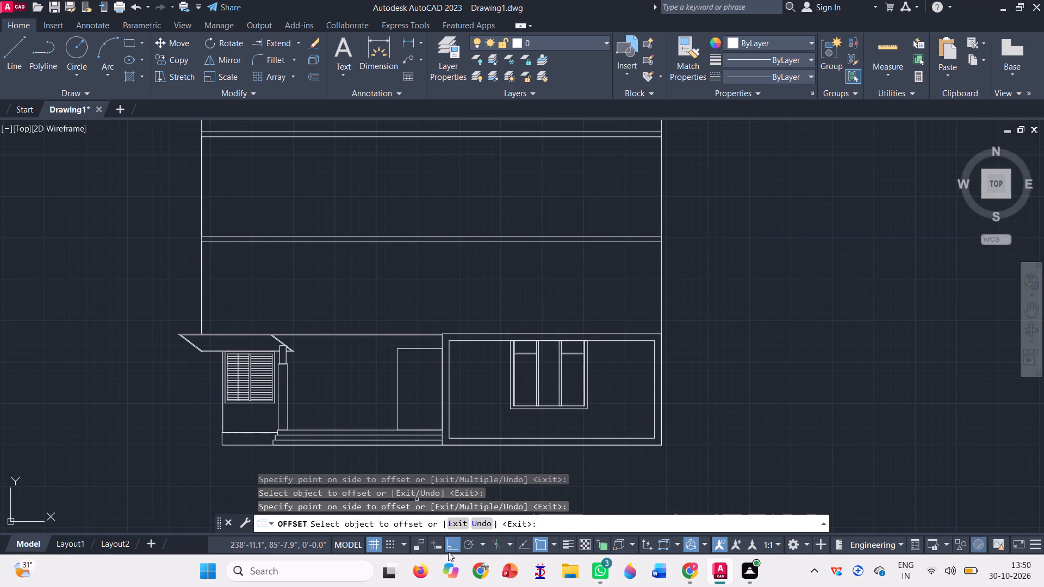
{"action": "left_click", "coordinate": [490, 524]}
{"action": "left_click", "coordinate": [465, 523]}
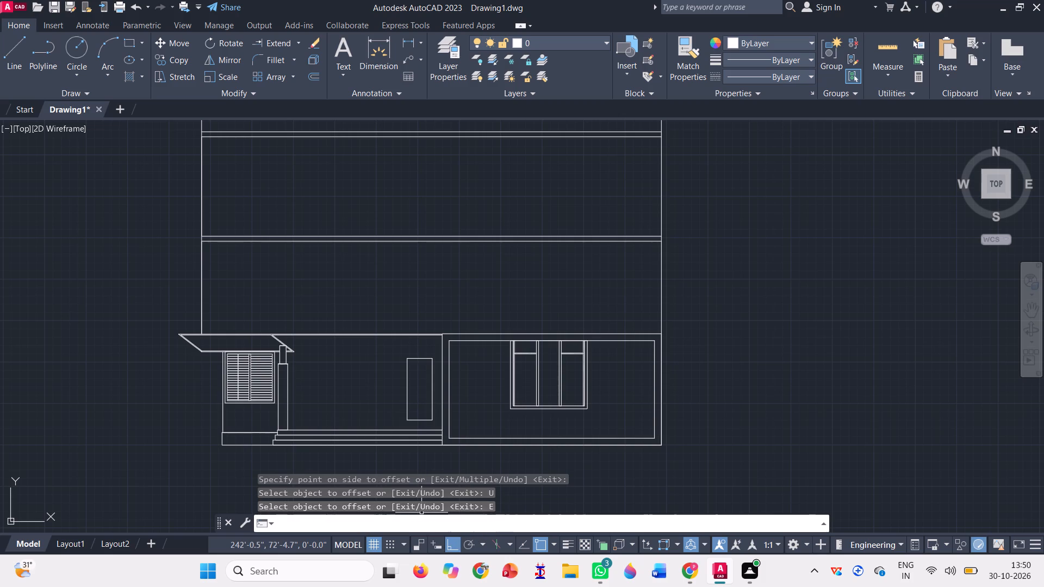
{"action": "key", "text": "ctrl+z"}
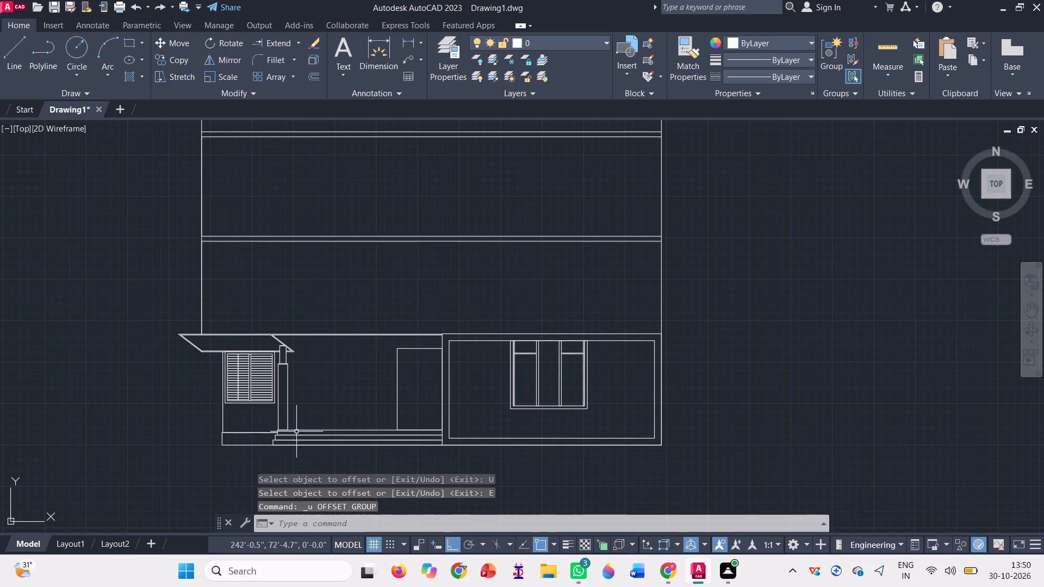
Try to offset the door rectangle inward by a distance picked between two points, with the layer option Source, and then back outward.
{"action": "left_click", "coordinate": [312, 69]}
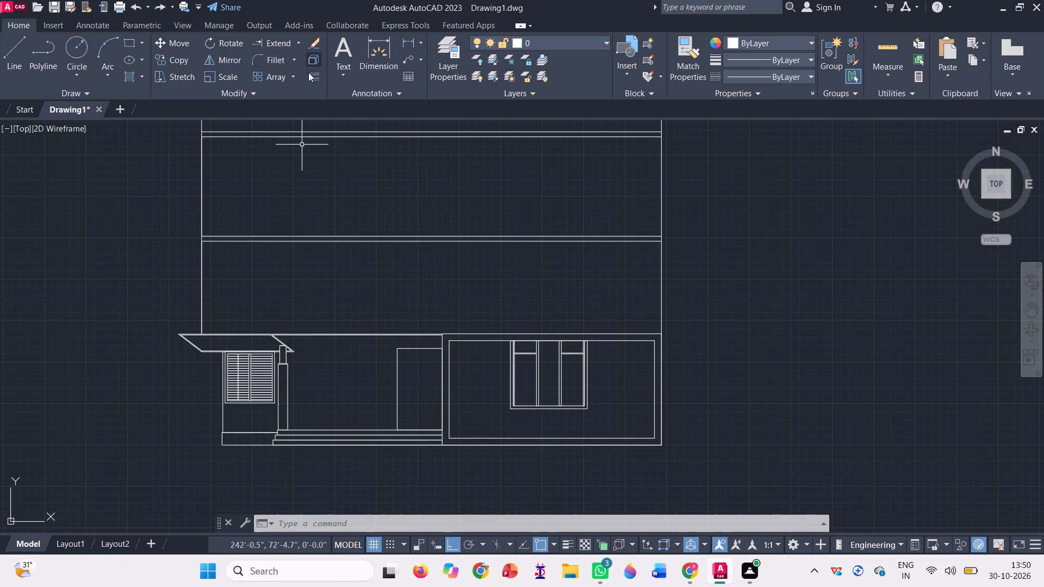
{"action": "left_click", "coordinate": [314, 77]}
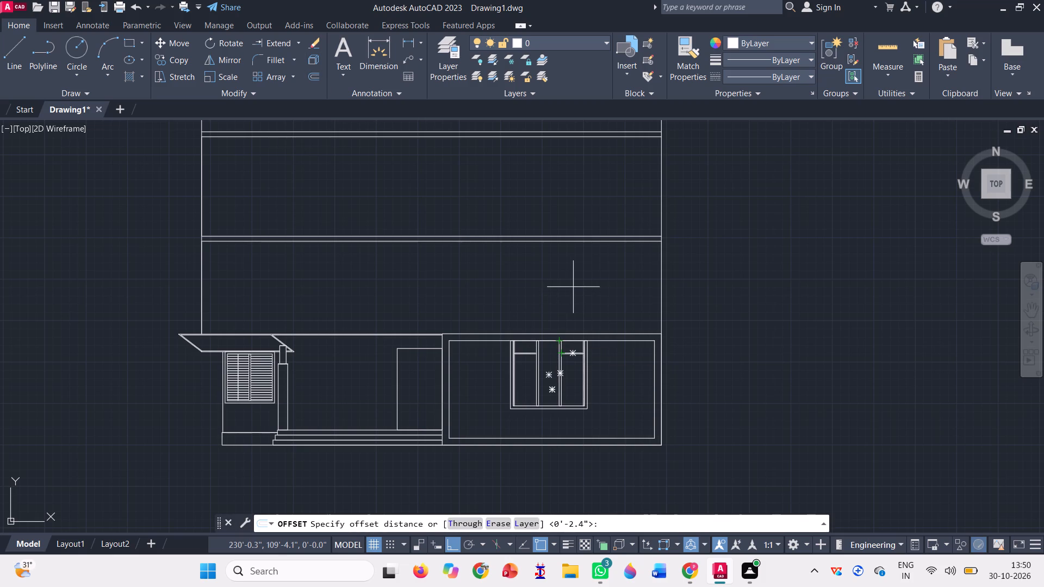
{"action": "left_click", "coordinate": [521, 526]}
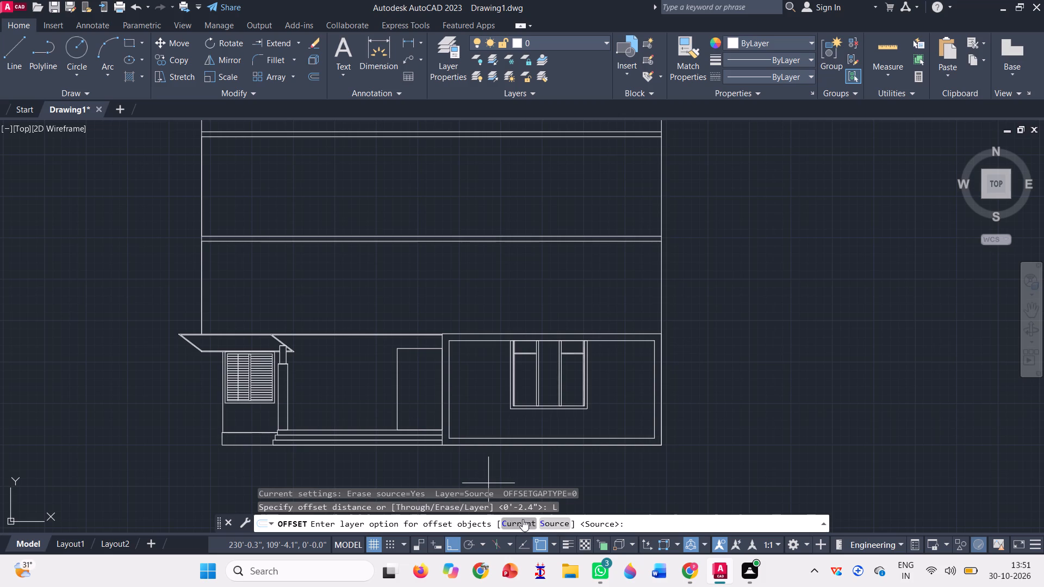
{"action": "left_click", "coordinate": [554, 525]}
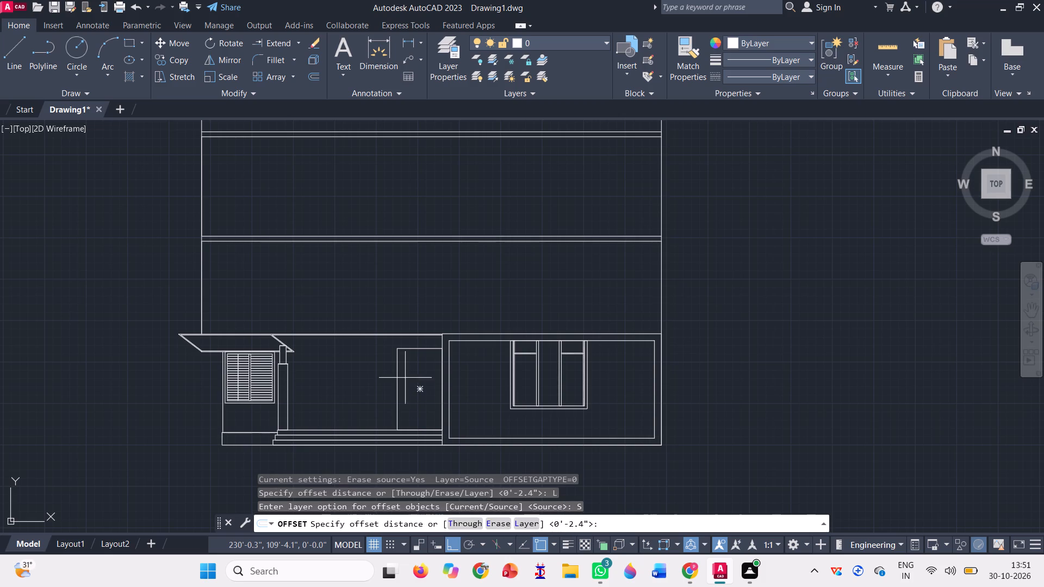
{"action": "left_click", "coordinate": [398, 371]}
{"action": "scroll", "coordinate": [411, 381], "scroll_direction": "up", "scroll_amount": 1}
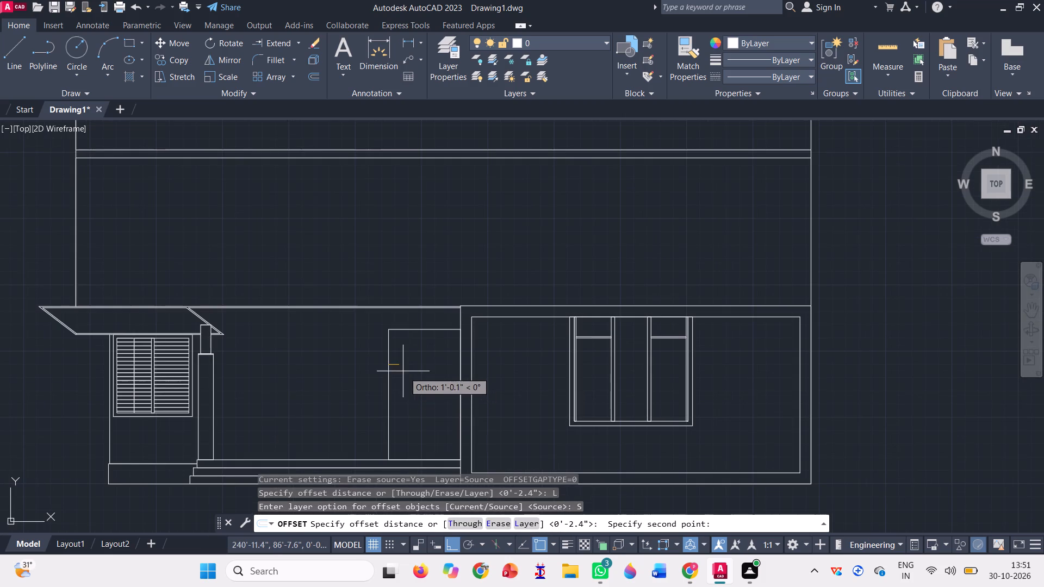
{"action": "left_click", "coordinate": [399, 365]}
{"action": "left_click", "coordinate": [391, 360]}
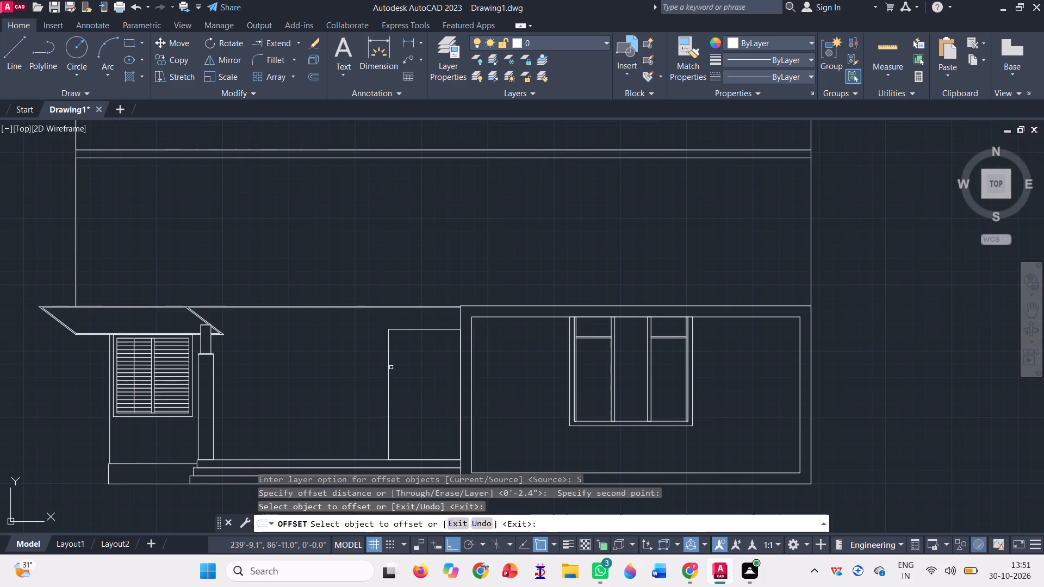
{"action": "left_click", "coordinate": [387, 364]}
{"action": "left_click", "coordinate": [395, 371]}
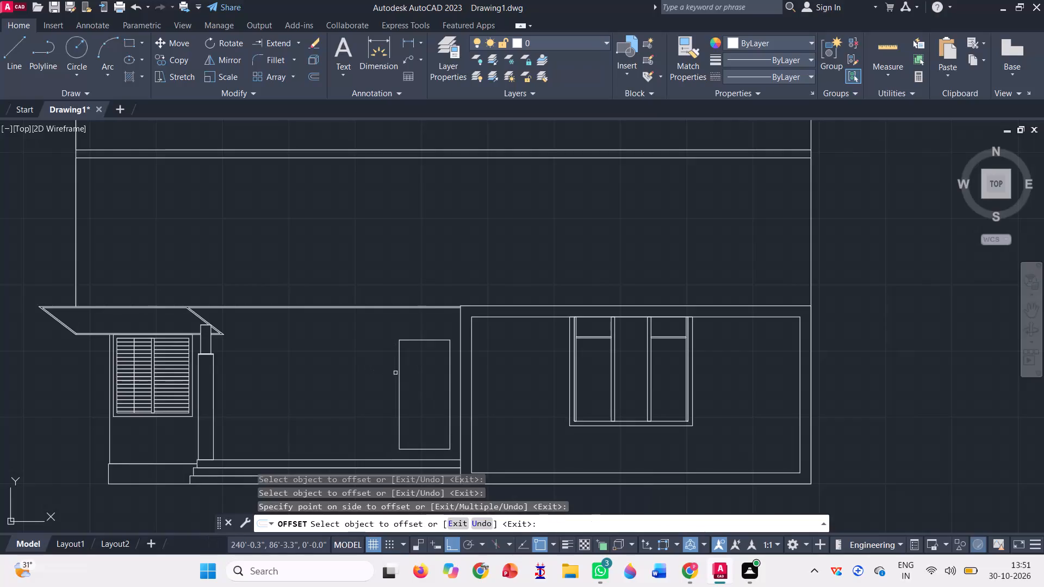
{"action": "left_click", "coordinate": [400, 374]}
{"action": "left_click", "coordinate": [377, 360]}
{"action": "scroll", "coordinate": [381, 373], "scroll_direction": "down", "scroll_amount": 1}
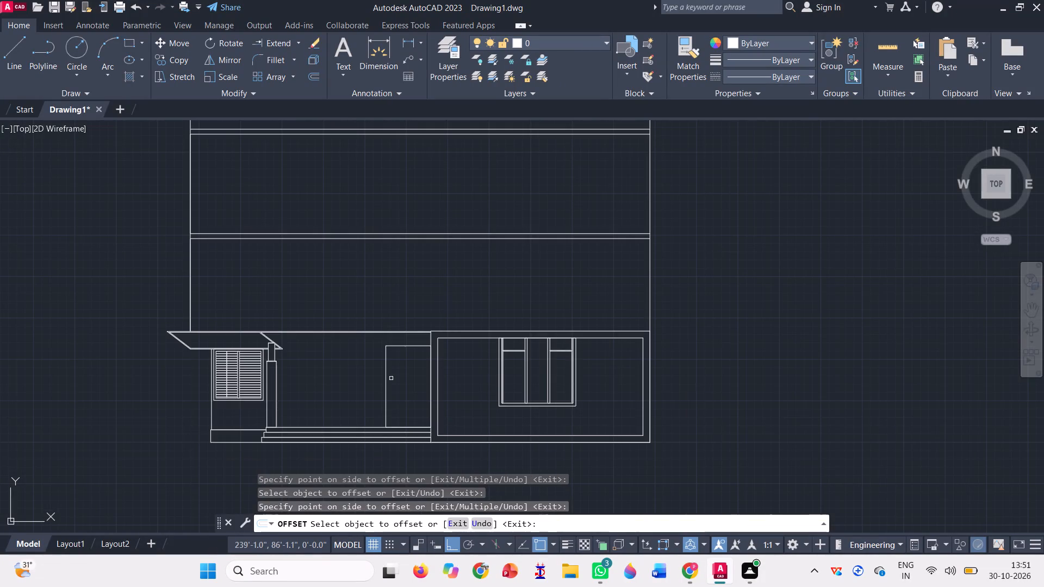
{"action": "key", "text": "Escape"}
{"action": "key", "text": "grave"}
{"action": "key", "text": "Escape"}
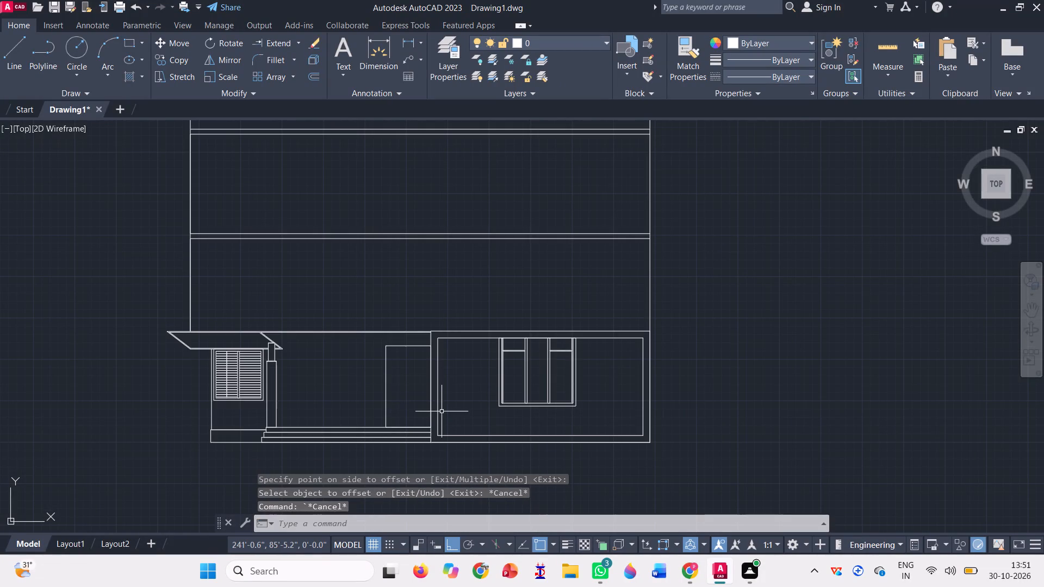
Draw a small, nearly square rectangle inside the door rectangle's upper-left corner to mark the frame thickness.
{"action": "left_click", "coordinate": [128, 36]}
{"action": "scroll", "coordinate": [390, 335], "scroll_direction": "up", "scroll_amount": 3}
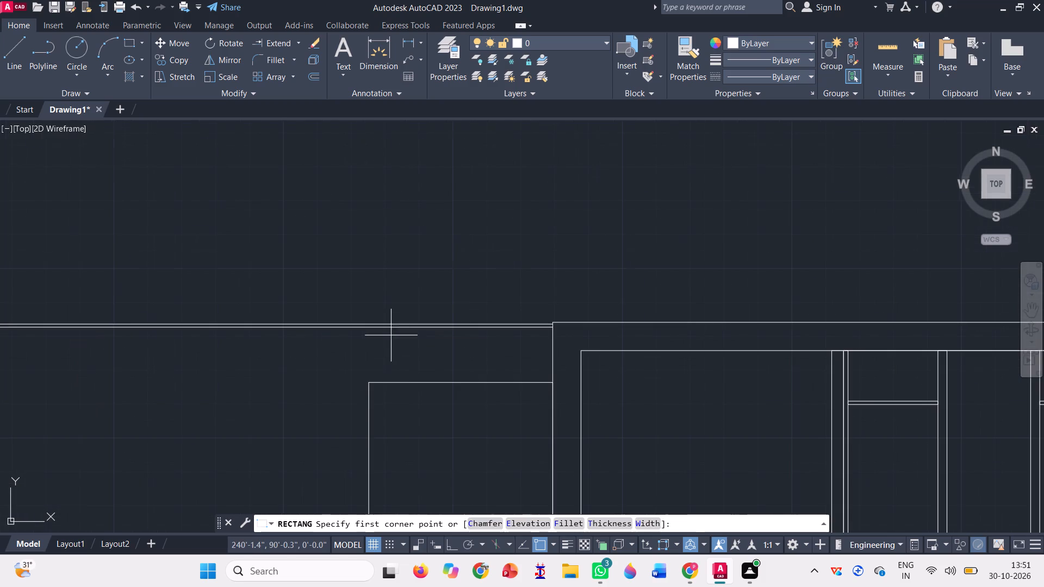
{"action": "left_click", "coordinate": [369, 384]}
{"action": "scroll", "coordinate": [380, 391], "scroll_direction": "up", "scroll_amount": 3}
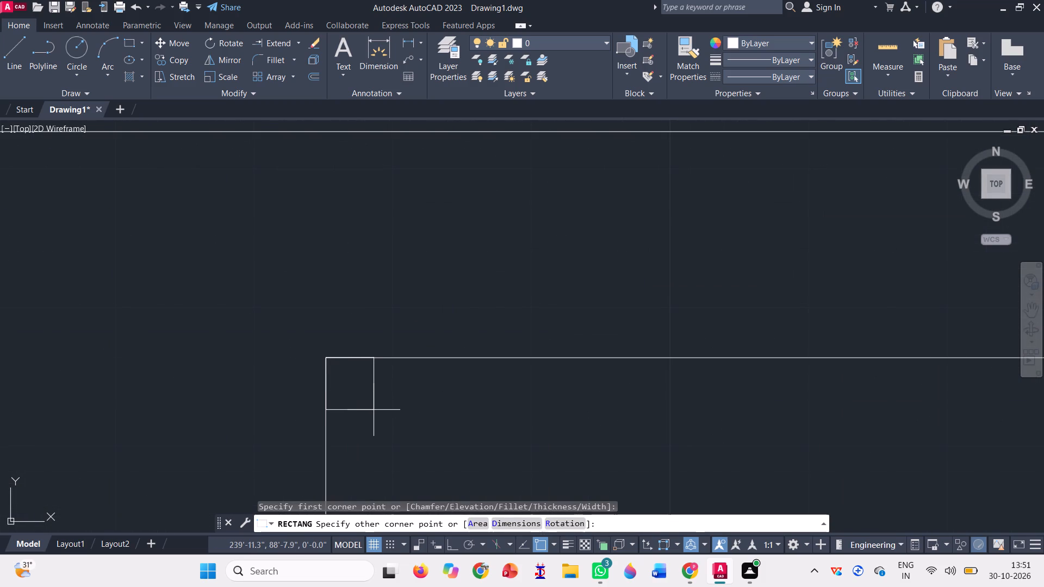
{"action": "left_click", "coordinate": [374, 409]}
{"action": "scroll", "coordinate": [350, 365], "scroll_direction": "down", "scroll_amount": 2}
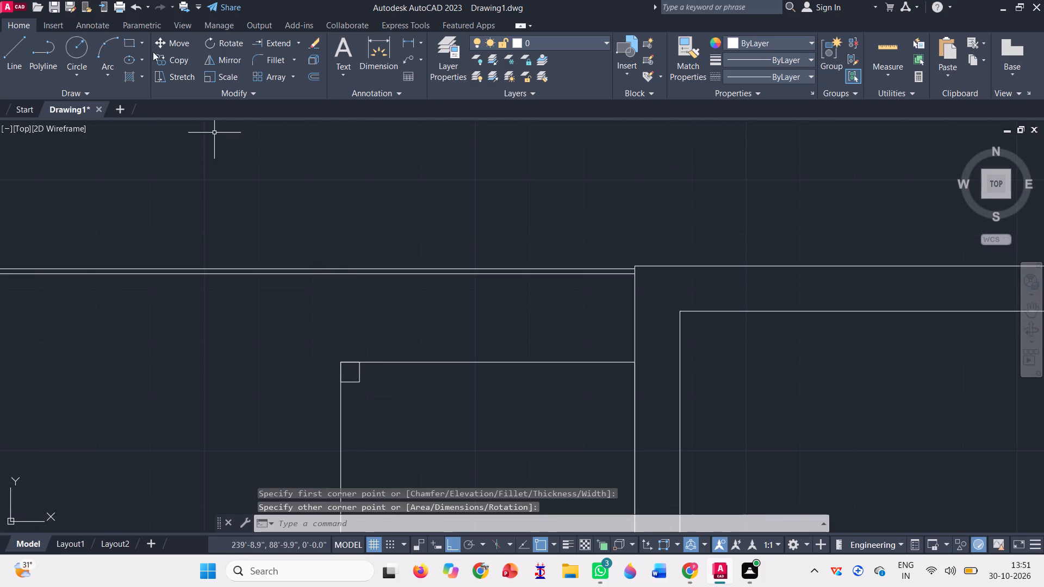
Draw the inner door rectangle from the small square's lower-right corner to the corner where the top step meets the framed block.
{"action": "left_click", "coordinate": [127, 44]}
{"action": "scroll", "coordinate": [364, 382], "scroll_direction": "up", "scroll_amount": 2}
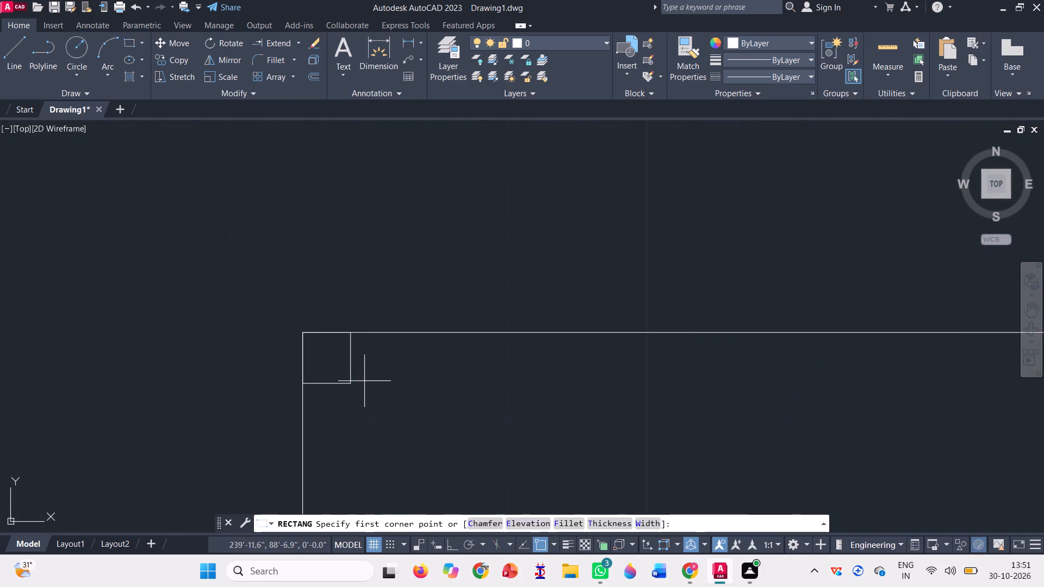
{"action": "left_click", "coordinate": [348, 381]}
{"action": "scroll", "coordinate": [390, 293], "scroll_direction": "down", "scroll_amount": 5}
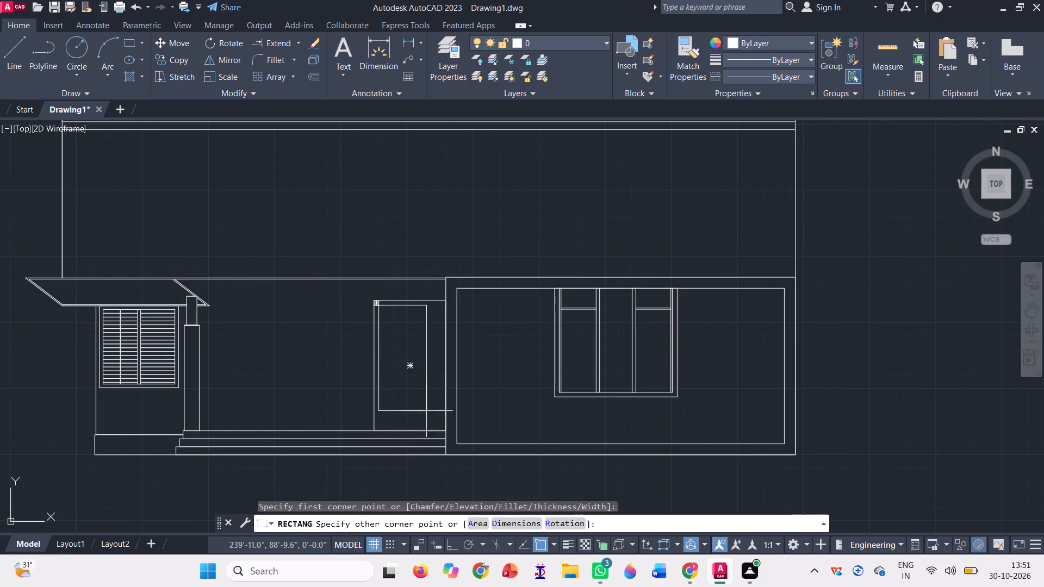
{"action": "scroll", "coordinate": [433, 424], "scroll_direction": "up", "scroll_amount": 2}
{"action": "left_click", "coordinate": [463, 443]}
{"action": "scroll", "coordinate": [456, 459], "scroll_direction": "down", "scroll_amount": 1}
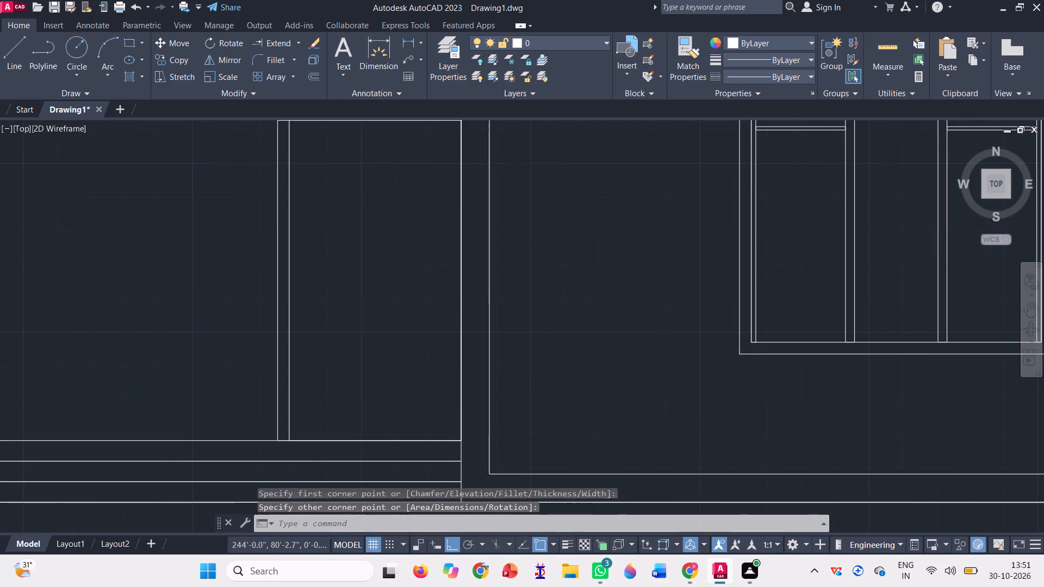
Delete the small marker square in the door's upper-left corner.
{"action": "scroll", "coordinate": [355, 229], "scroll_direction": "up", "scroll_amount": 4}
{"action": "left_click", "coordinate": [340, 332]}
{"action": "left_click", "coordinate": [323, 325]}
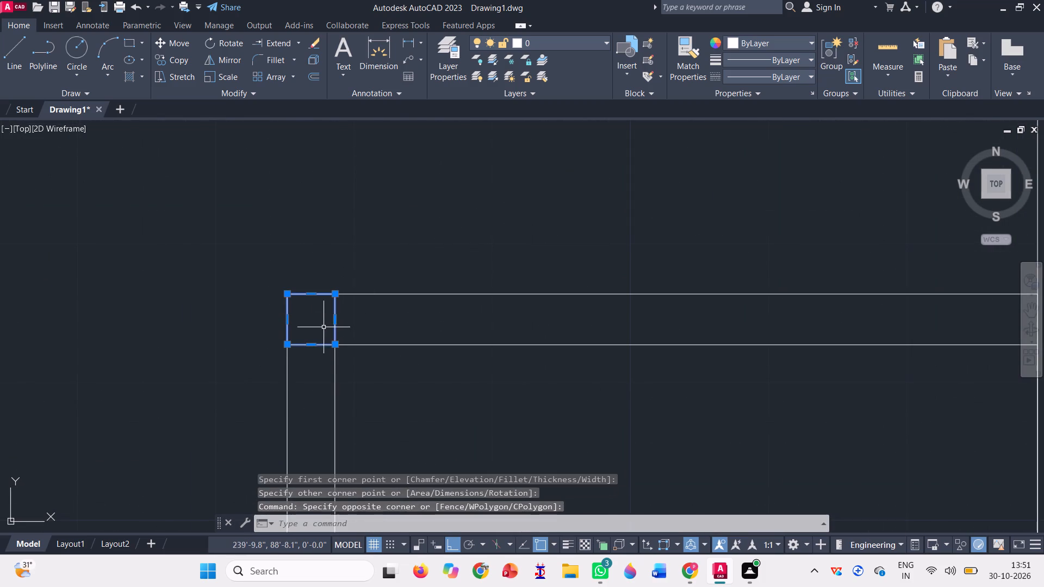
{"action": "key", "text": "Delete"}
Trim the door rectangles' overlapping right edges along the framed block, below the head of the door frame.
{"action": "scroll", "coordinate": [279, 227], "scroll_direction": "down", "scroll_amount": 2}
{"action": "scroll", "coordinate": [298, 273], "scroll_direction": "down", "scroll_amount": 2}
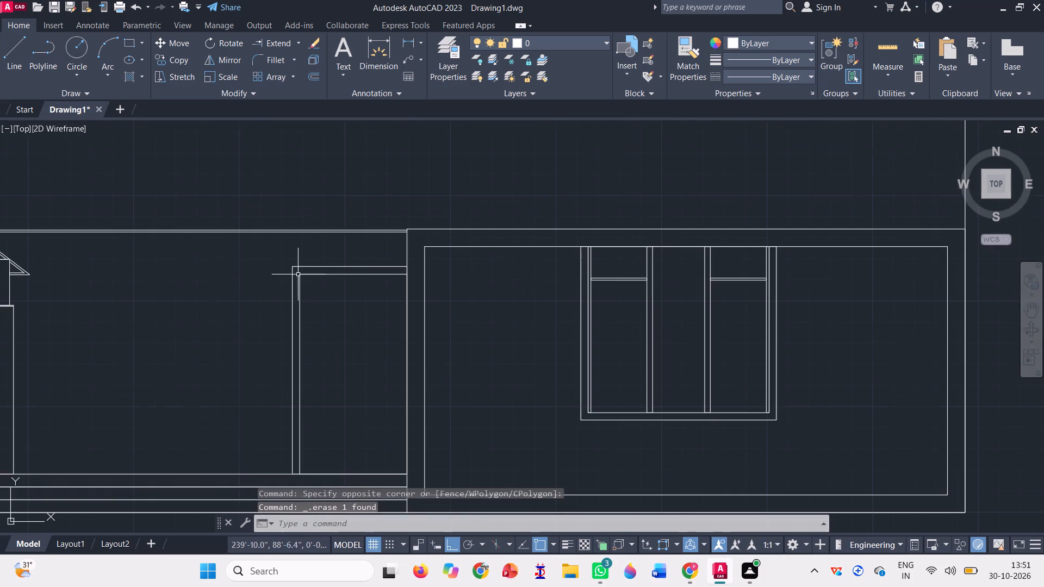
{"action": "scroll", "coordinate": [321, 265], "scroll_direction": "down", "scroll_amount": 1}
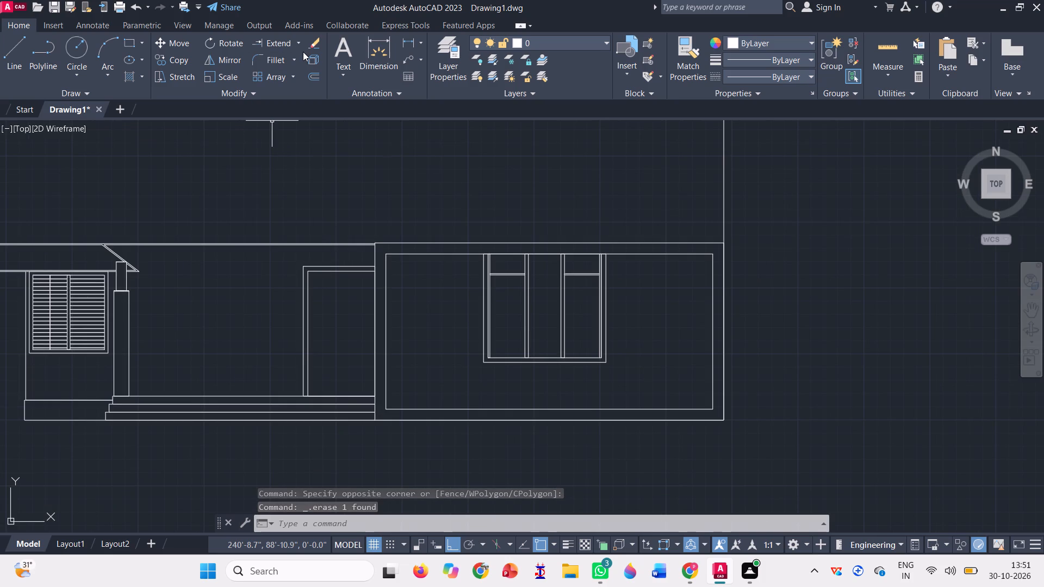
{"action": "left_click", "coordinate": [299, 46]}
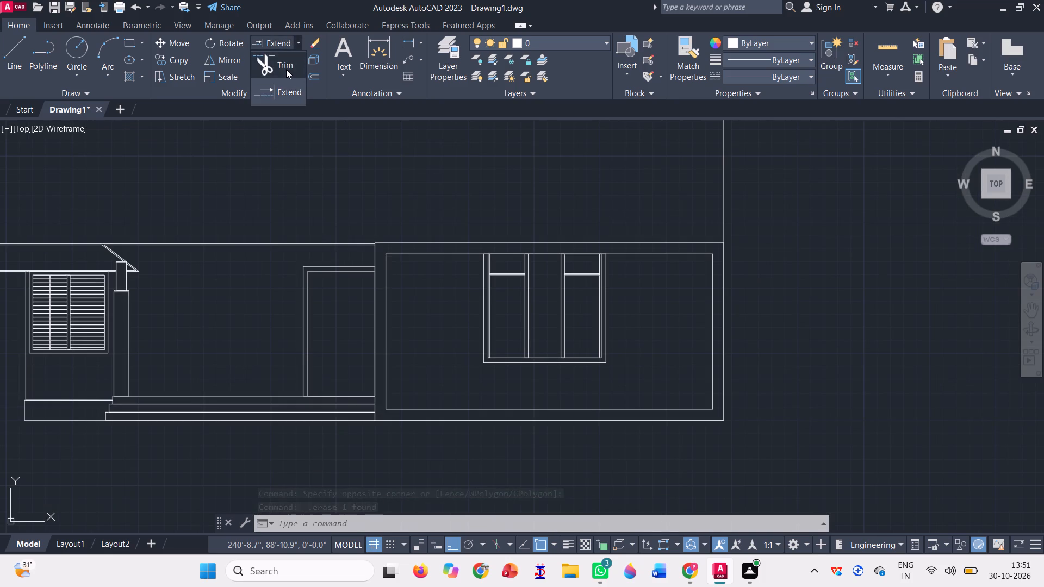
{"action": "left_click", "coordinate": [288, 70]}
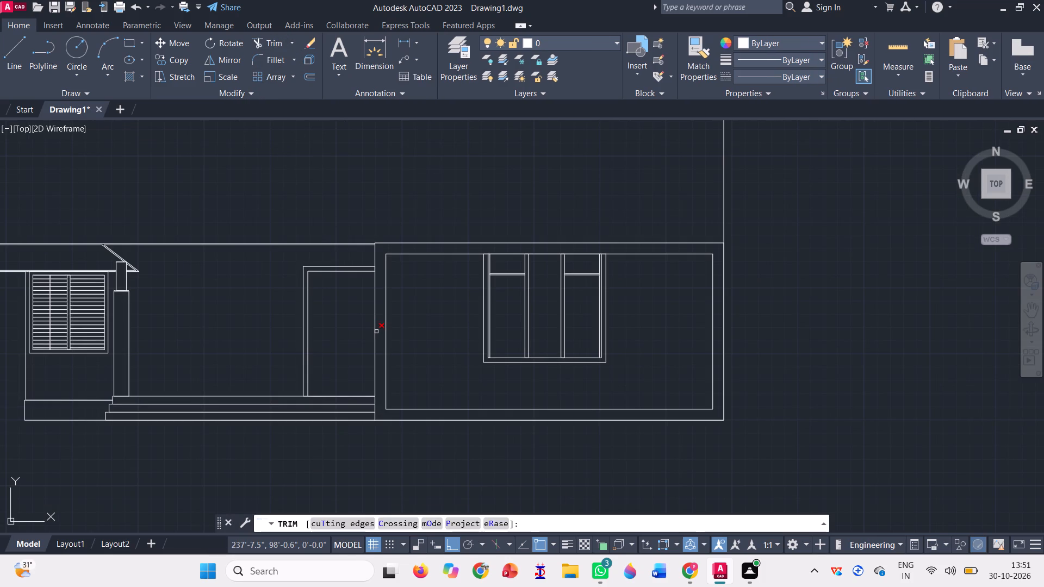
{"action": "left_click", "coordinate": [376, 330]}
{"action": "left_click", "coordinate": [376, 330]}
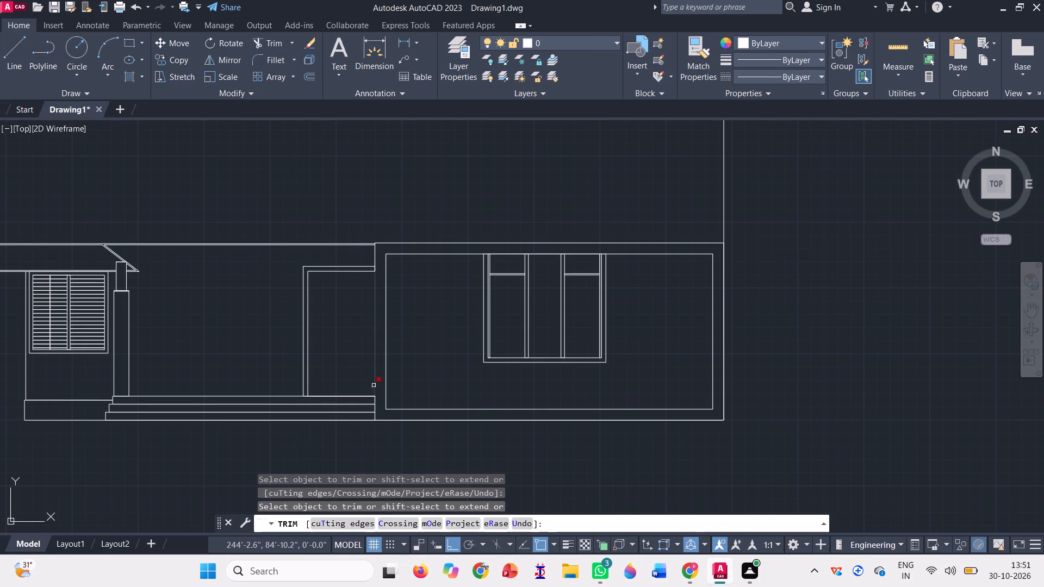
Trim the door rectangles' overlapping bottom edges along the top step, including the short piece under the left jamb.
{"action": "scroll", "coordinate": [360, 402], "scroll_direction": "up", "scroll_amount": 2}
{"action": "left_click", "coordinate": [344, 389]}
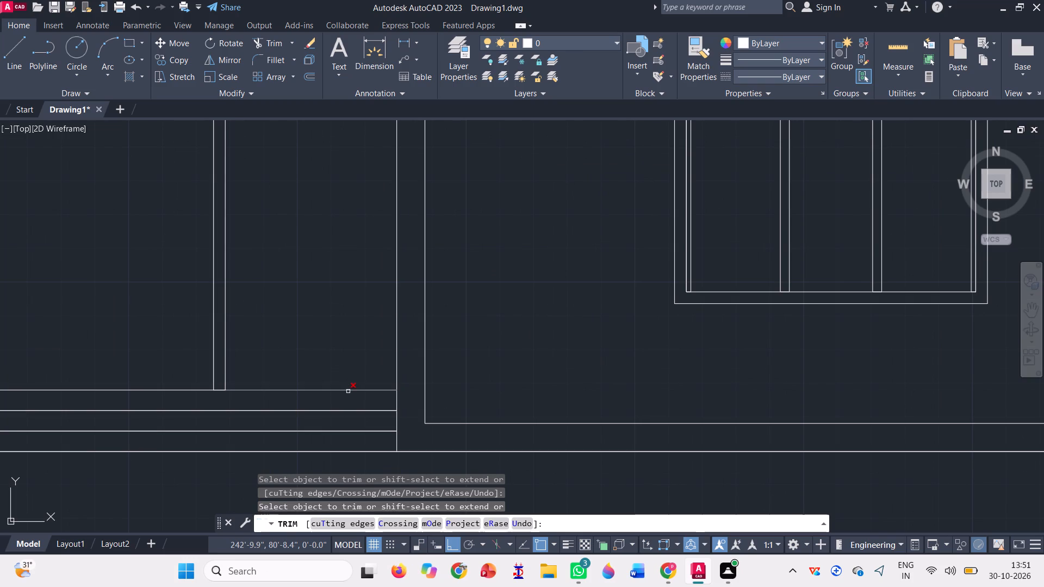
{"action": "left_click", "coordinate": [348, 391]}
{"action": "scroll", "coordinate": [207, 399], "scroll_direction": "up", "scroll_amount": 3}
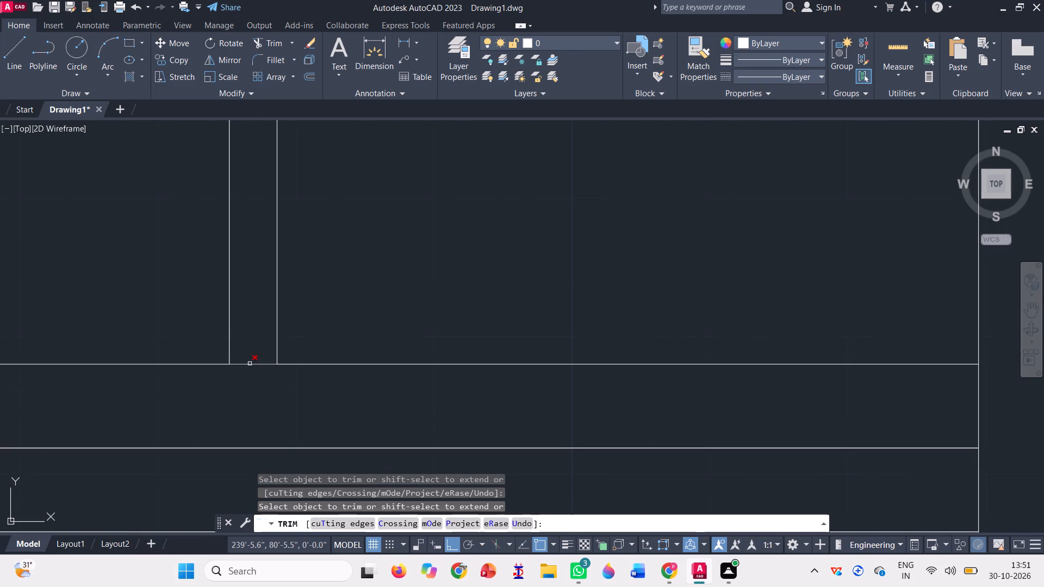
{"action": "left_click", "coordinate": [251, 362]}
{"action": "left_click", "coordinate": [254, 348]}
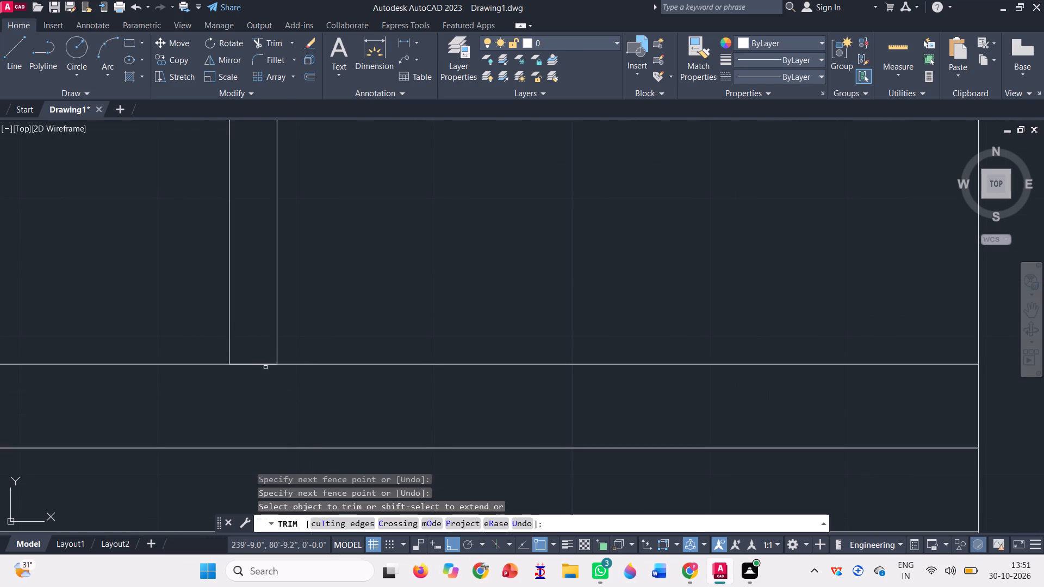
{"action": "left_click", "coordinate": [262, 364]}
{"action": "scroll", "coordinate": [279, 396], "scroll_direction": "down", "scroll_amount": 4}
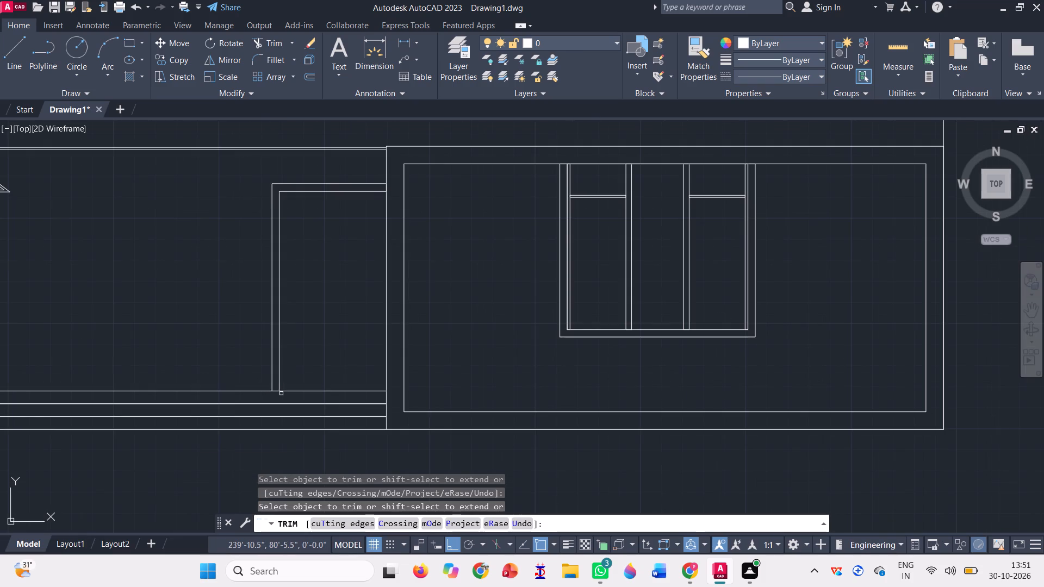
Trim the short vertical piece closing the door frame's head against the framed block.
{"action": "scroll", "coordinate": [391, 179], "scroll_direction": "up", "scroll_amount": 3}
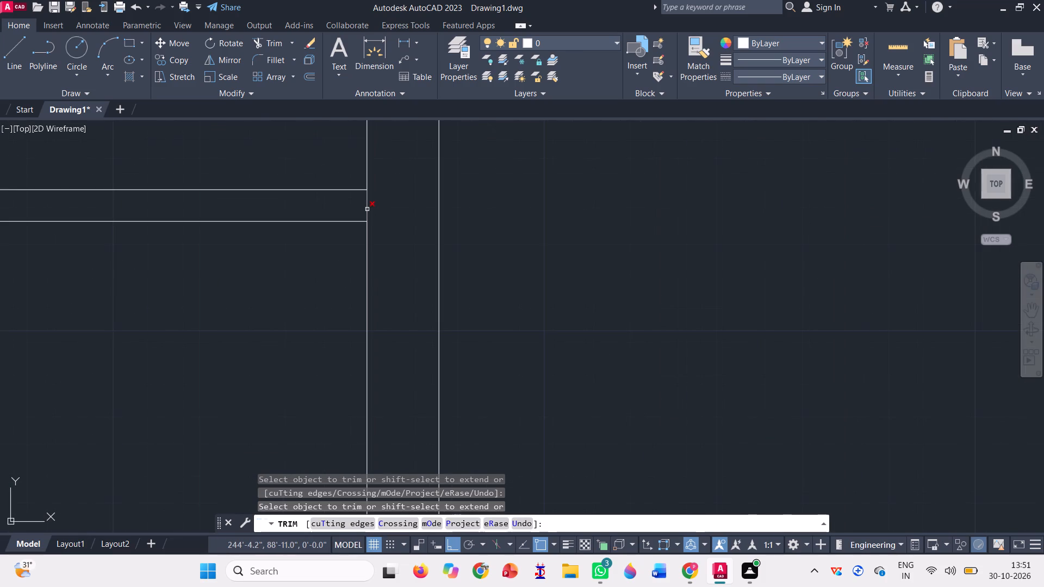
{"action": "left_click", "coordinate": [369, 209]}
{"action": "scroll", "coordinate": [372, 217], "scroll_direction": "down", "scroll_amount": 2}
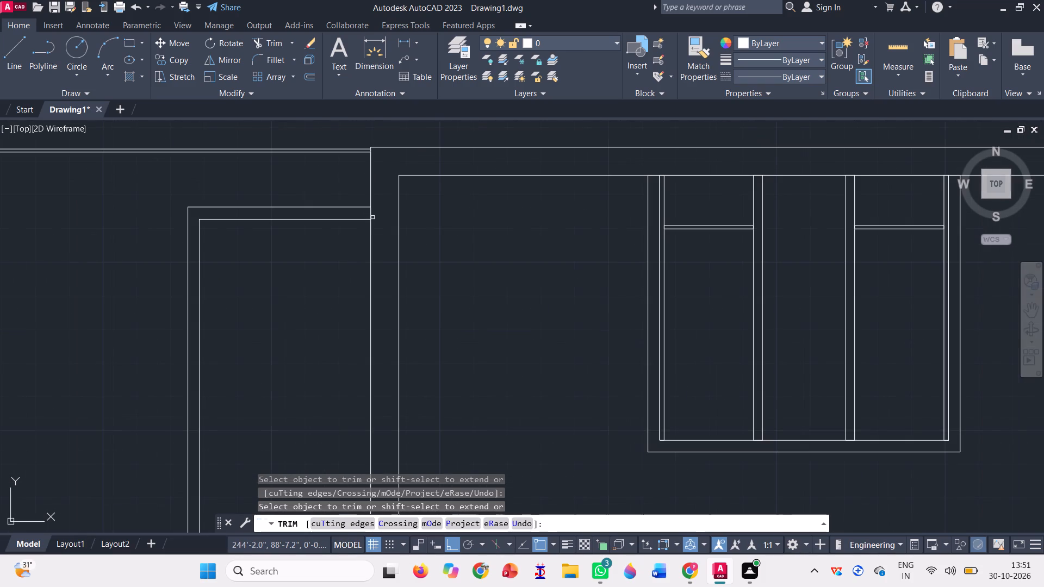
Draw a small, narrow vertical rectangle as the door handle, just inside the door's left jamb.
{"action": "scroll", "coordinate": [359, 243], "scroll_direction": "down", "scroll_amount": 2}
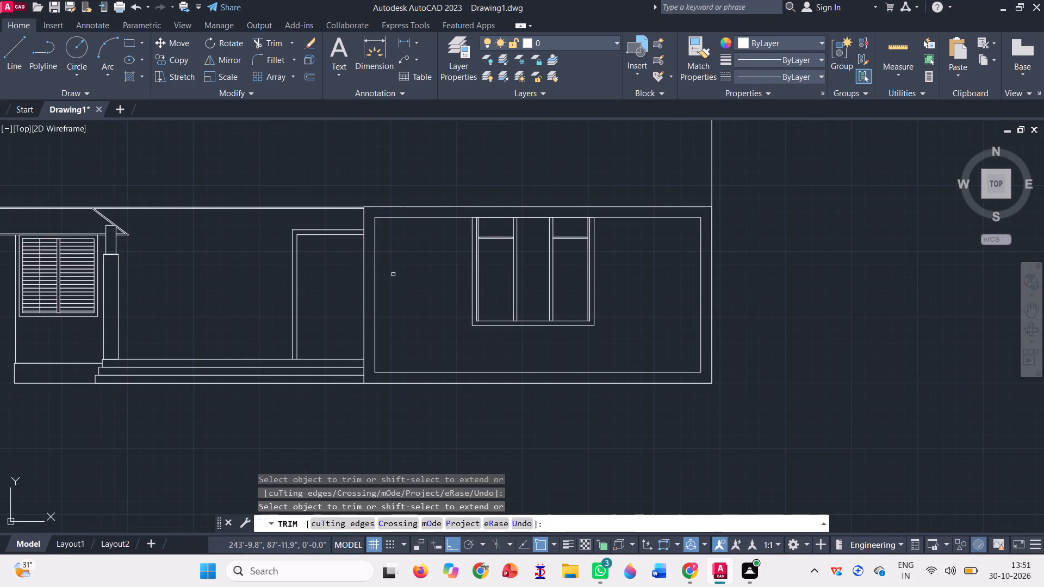
{"action": "key", "text": "Escape"}
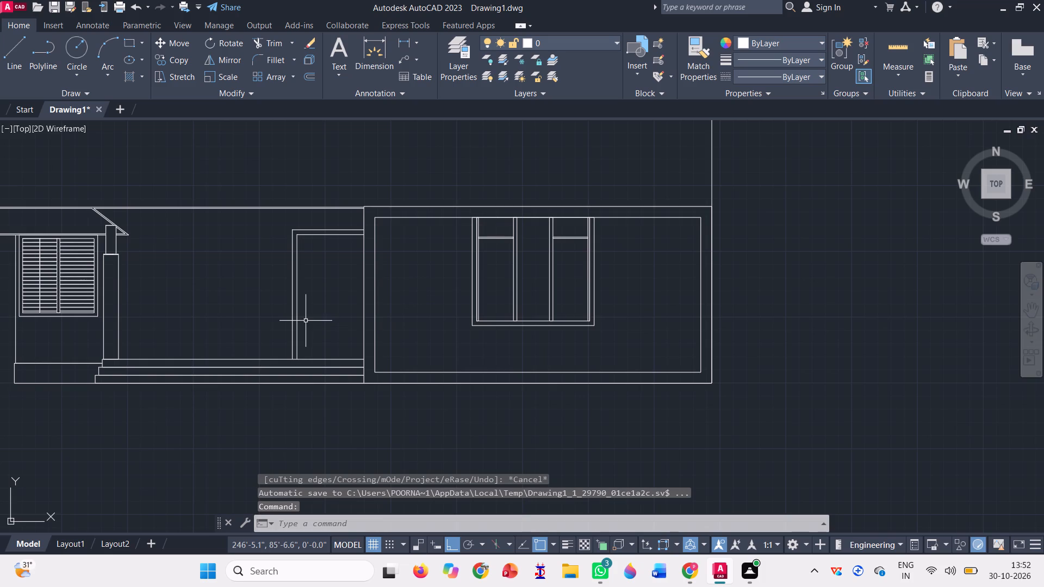
{"action": "left_click", "coordinate": [128, 45]}
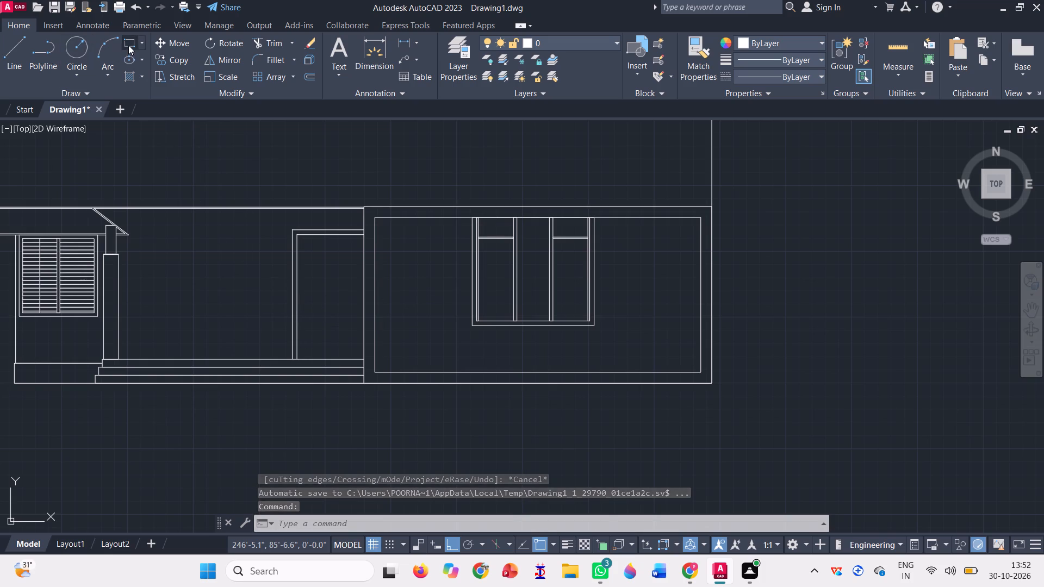
{"action": "scroll", "coordinate": [332, 281], "scroll_direction": "up", "scroll_amount": 1}
{"action": "scroll", "coordinate": [279, 292], "scroll_direction": "up", "scroll_amount": 1}
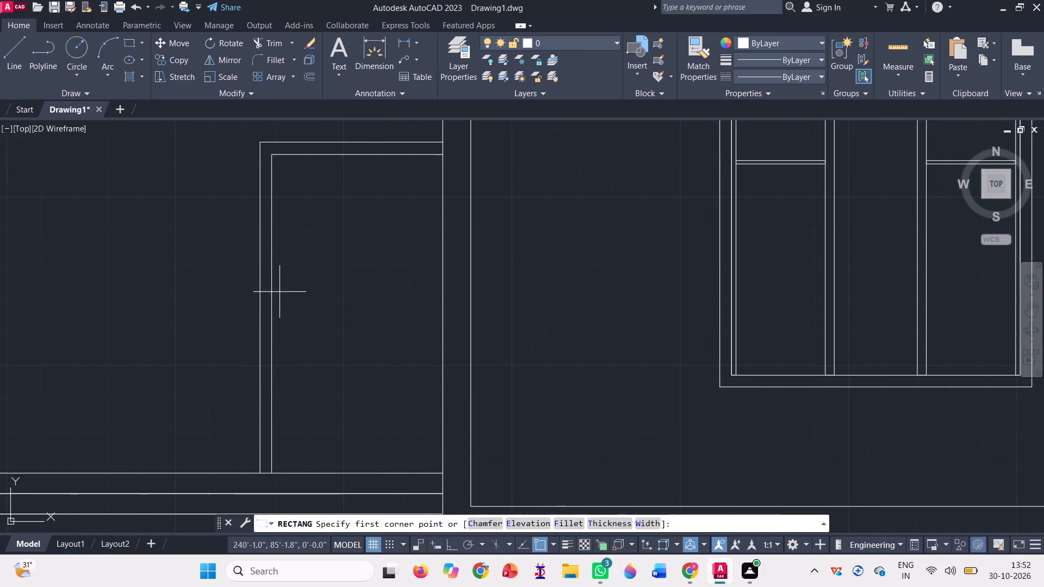
{"action": "left_click", "coordinate": [283, 282]}
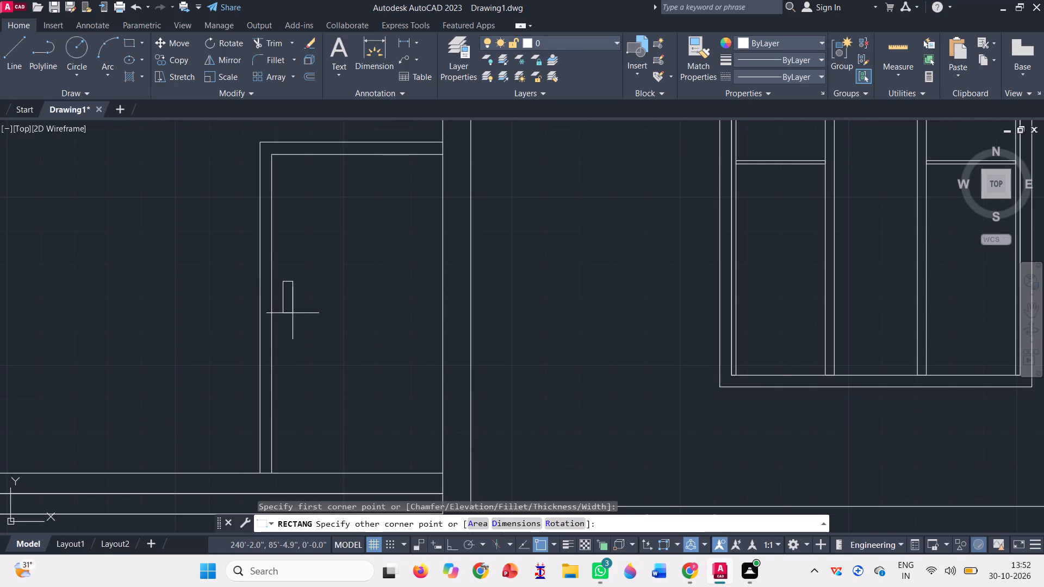
{"action": "scroll", "coordinate": [293, 313], "scroll_direction": "up", "scroll_amount": 2}
{"action": "left_click", "coordinate": [276, 311]}
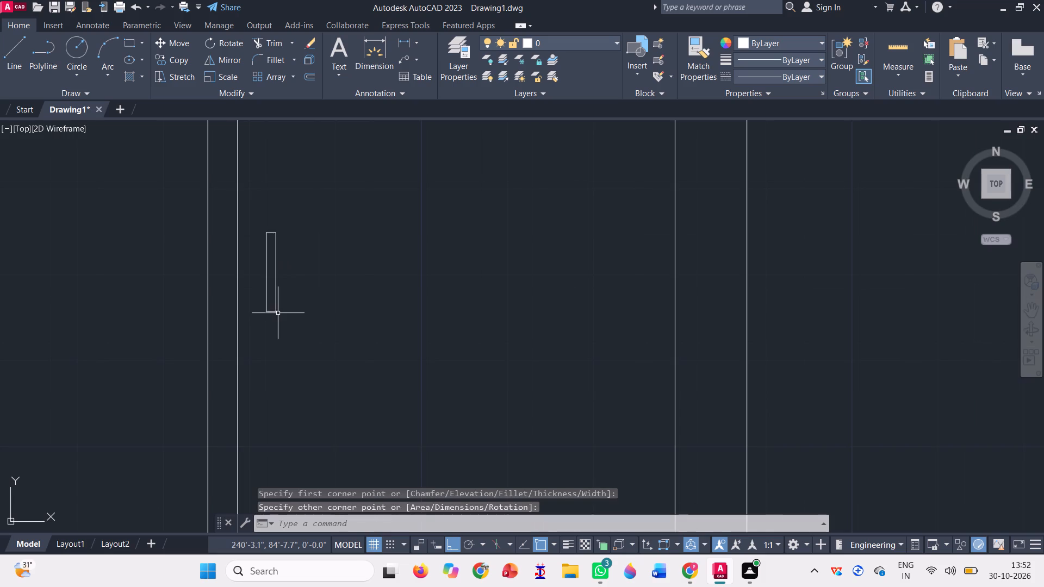
Move the door handle rectangle slightly straight down on the door.
{"action": "scroll", "coordinate": [279, 312], "scroll_direction": "down", "scroll_amount": 3}
{"action": "left_click", "coordinate": [282, 307]}
{"action": "left_click", "coordinate": [270, 297]}
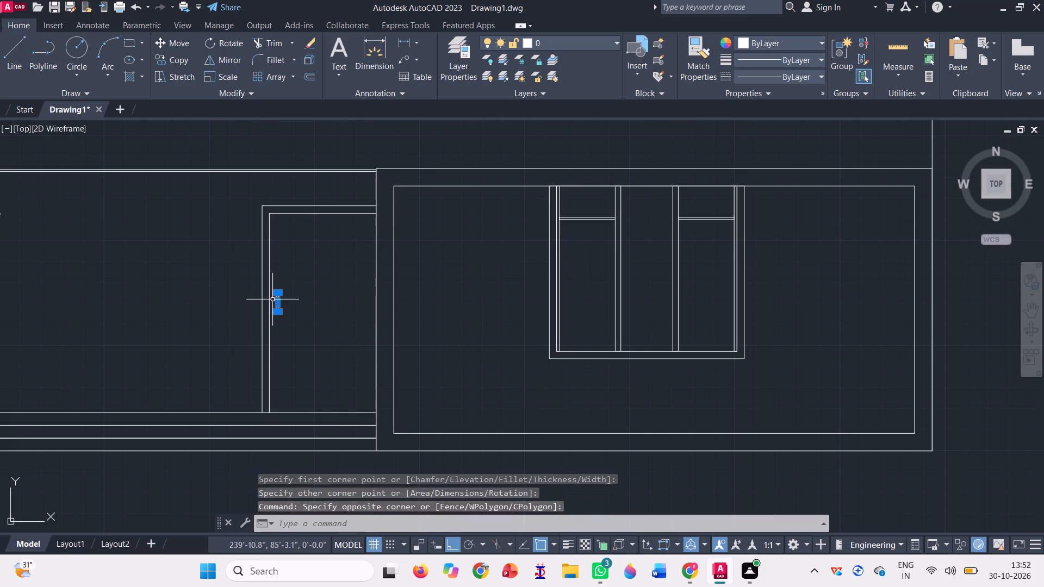
{"action": "type", "text": "m"}
{"action": "key", "text": "space"}
{"action": "scroll", "coordinate": [274, 302], "scroll_direction": "up", "scroll_amount": 2}
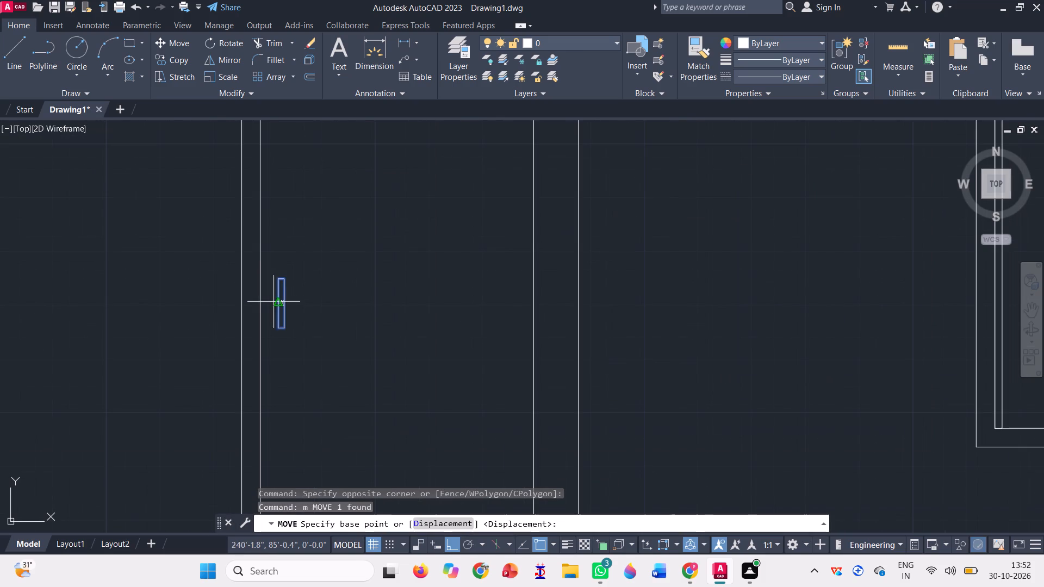
{"action": "left_click", "coordinate": [276, 308]}
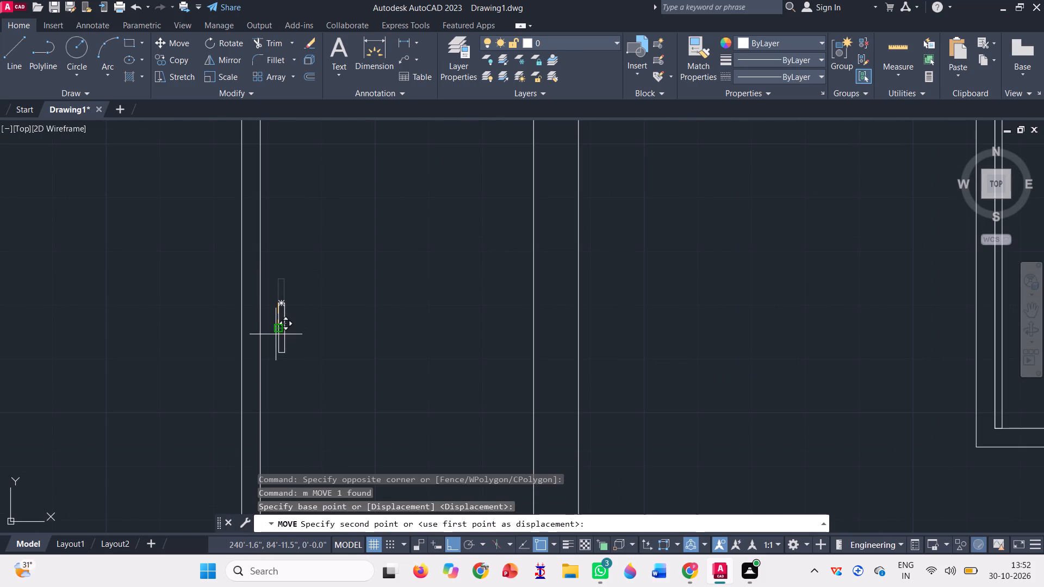
{"action": "scroll", "coordinate": [276, 334], "scroll_direction": "down", "scroll_amount": 1}
{"action": "left_click", "coordinate": [276, 334]}
{"action": "scroll", "coordinate": [278, 311], "scroll_direction": "down", "scroll_amount": 1}
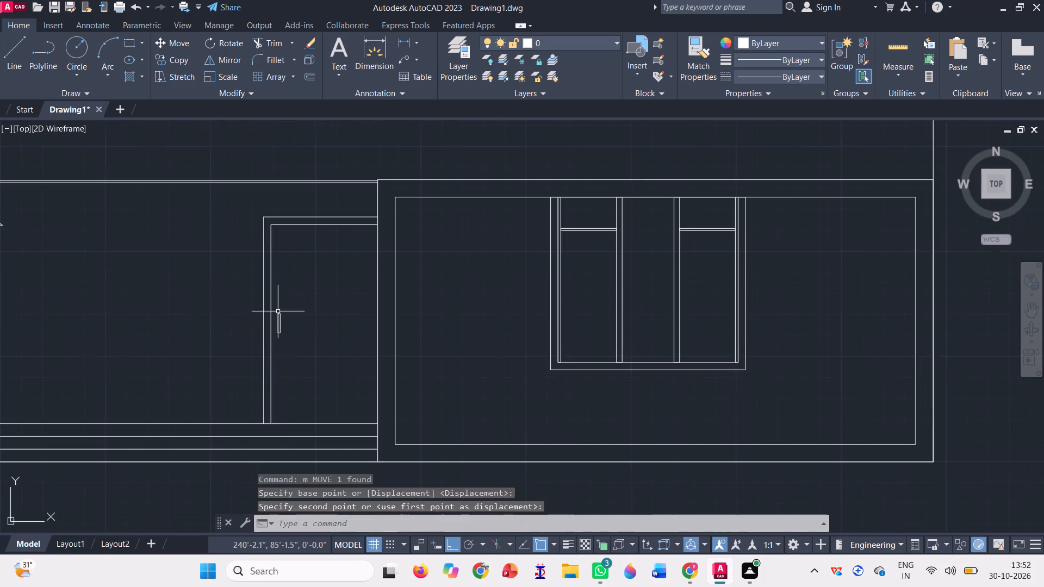
{"action": "scroll", "coordinate": [307, 358], "scroll_direction": "down", "scroll_amount": 1}
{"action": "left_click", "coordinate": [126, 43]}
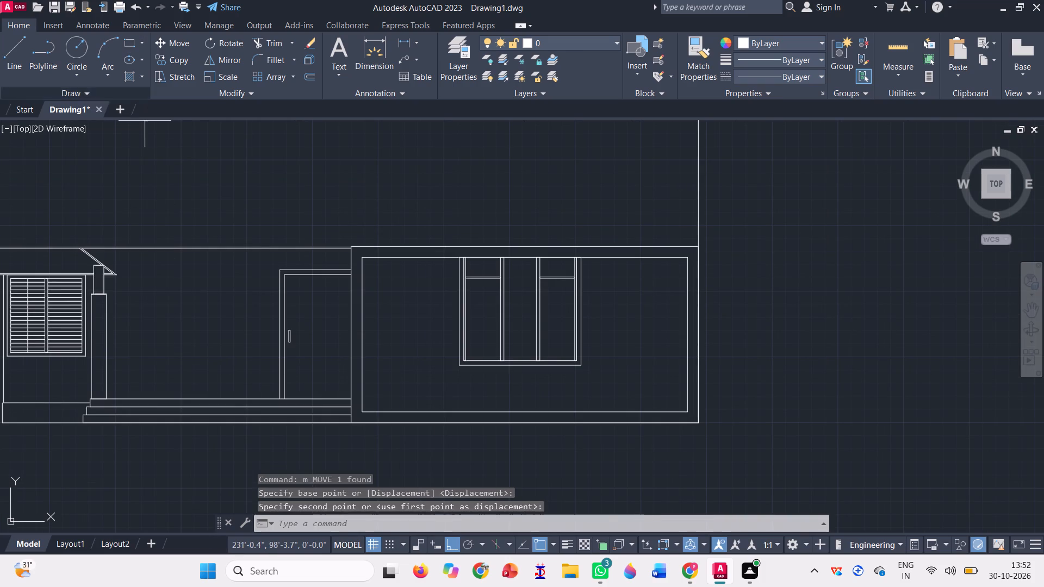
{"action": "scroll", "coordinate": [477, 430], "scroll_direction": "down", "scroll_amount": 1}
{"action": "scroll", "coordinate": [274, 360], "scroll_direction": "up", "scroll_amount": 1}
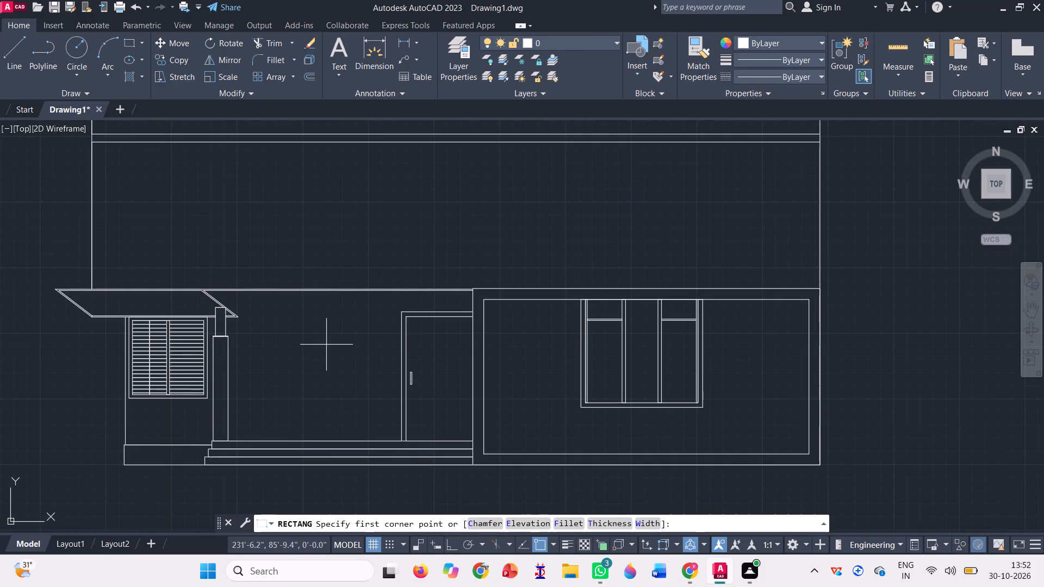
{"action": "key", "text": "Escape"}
Draw a horizontal construction line through the upper-left corner of the door frame.
{"action": "type", "text": "xl"}
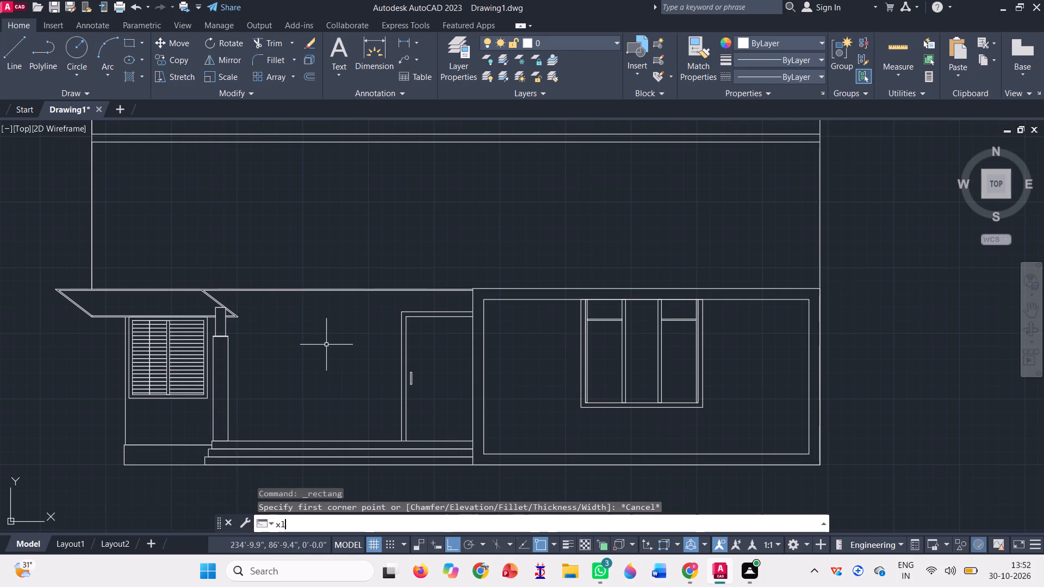
{"action": "key", "text": "Return"}
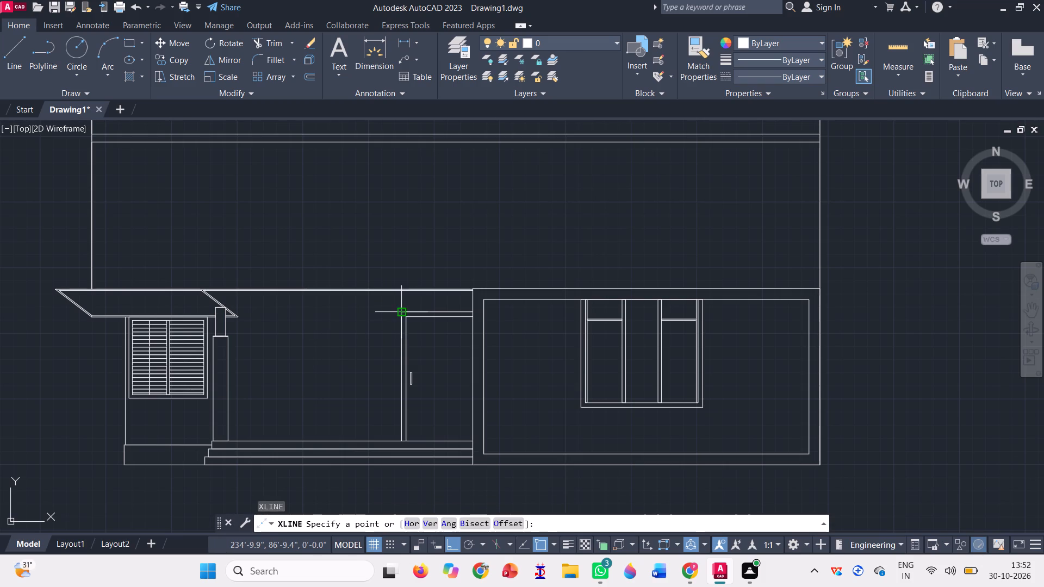
{"action": "left_click", "coordinate": [402, 311]}
{"action": "left_click", "coordinate": [895, 340]}
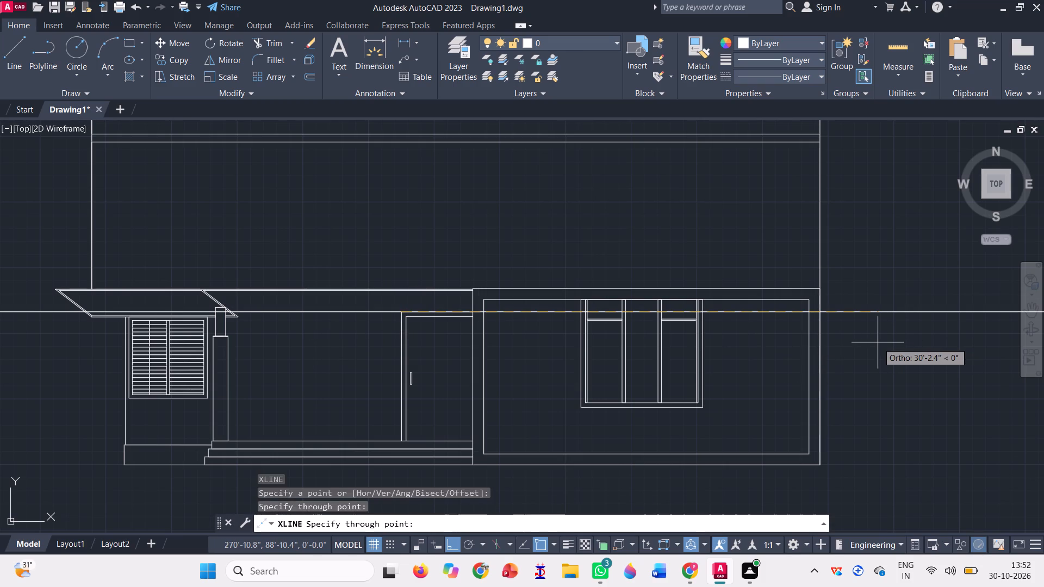
{"action": "key", "text": "space"}
Draw a tall rectangle between the post and the door, with its top edge on the construction line and its bottom above the steps.
{"action": "left_click", "coordinate": [129, 41]}
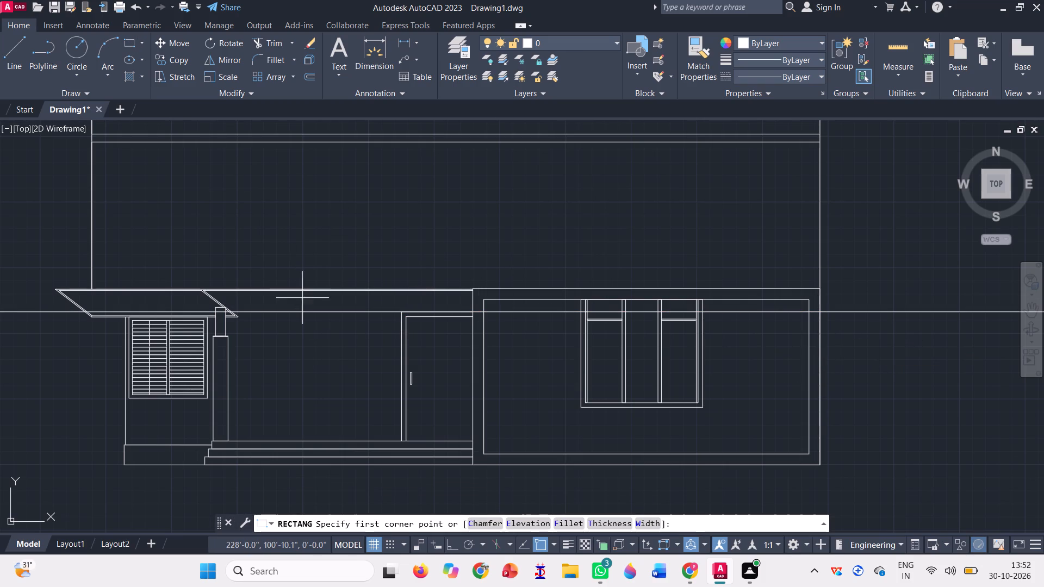
{"action": "scroll", "coordinate": [370, 342], "scroll_direction": "up", "scroll_amount": 1}
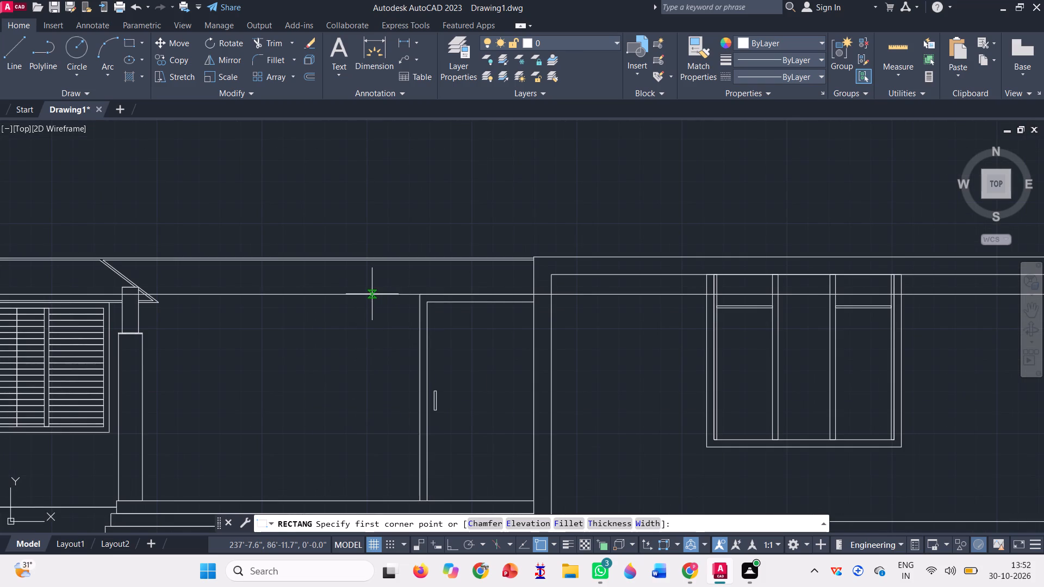
{"action": "left_click", "coordinate": [372, 298]}
{"action": "scroll", "coordinate": [335, 361], "scroll_direction": "down", "scroll_amount": 1}
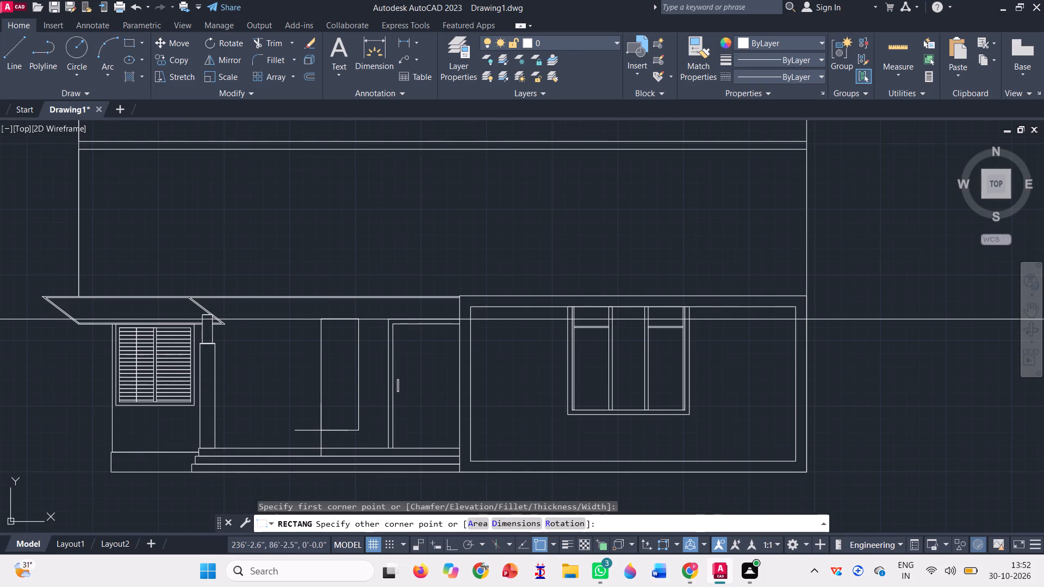
{"action": "scroll", "coordinate": [321, 430], "scroll_direction": "up", "scroll_amount": 1}
{"action": "left_click", "coordinate": [321, 430]}
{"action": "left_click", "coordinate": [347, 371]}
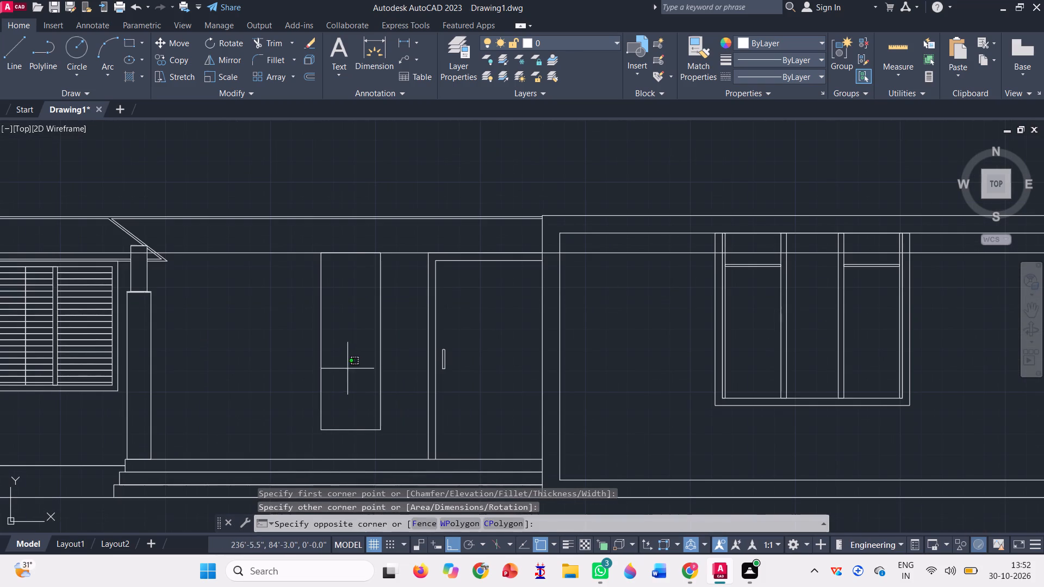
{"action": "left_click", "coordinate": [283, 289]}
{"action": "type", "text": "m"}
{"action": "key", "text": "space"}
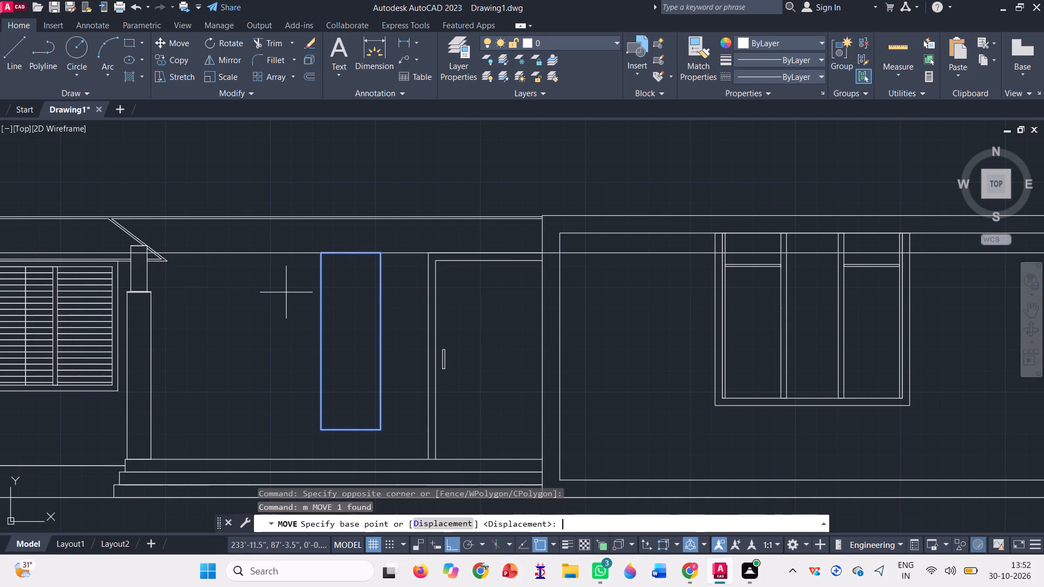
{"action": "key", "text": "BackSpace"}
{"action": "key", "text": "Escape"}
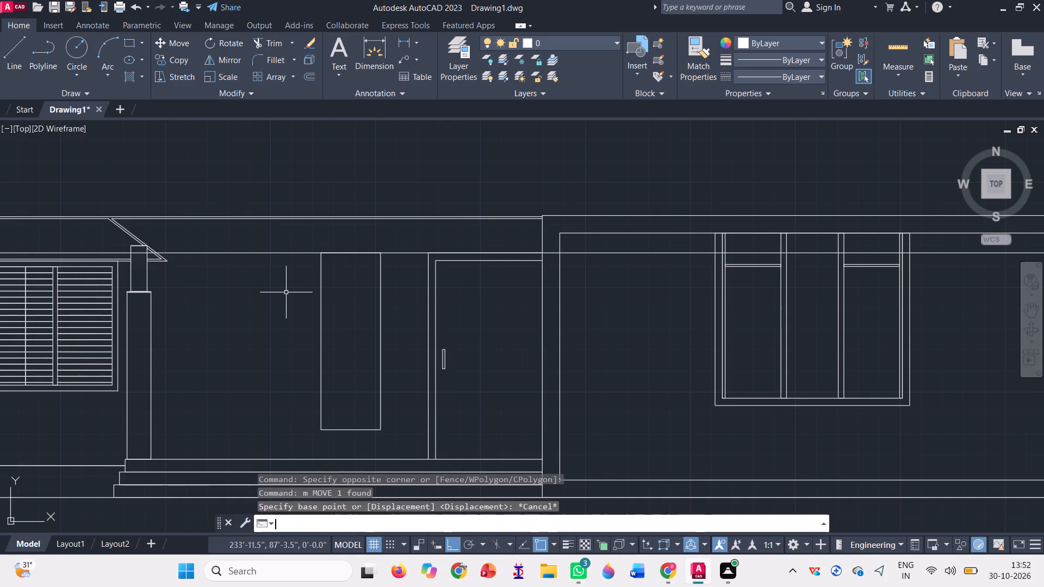
Copy the tall rectangle horizontally towards the post, leaving a gap between the two and keeping its top on the construction line.
{"action": "left_click", "coordinate": [330, 333]}
{"action": "left_click", "coordinate": [289, 302]}
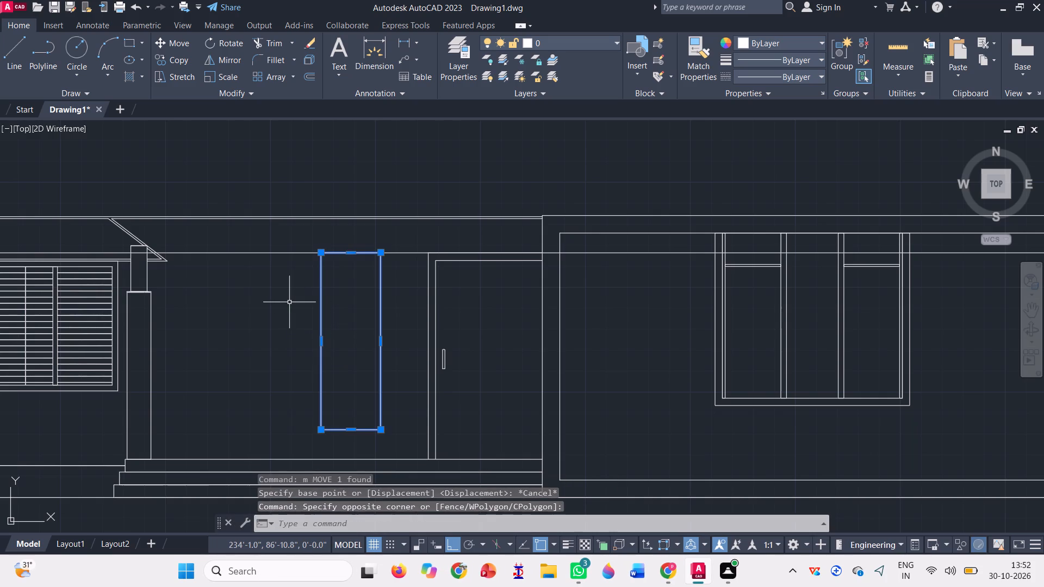
{"action": "type", "text": "co"}
{"action": "key", "text": "space"}
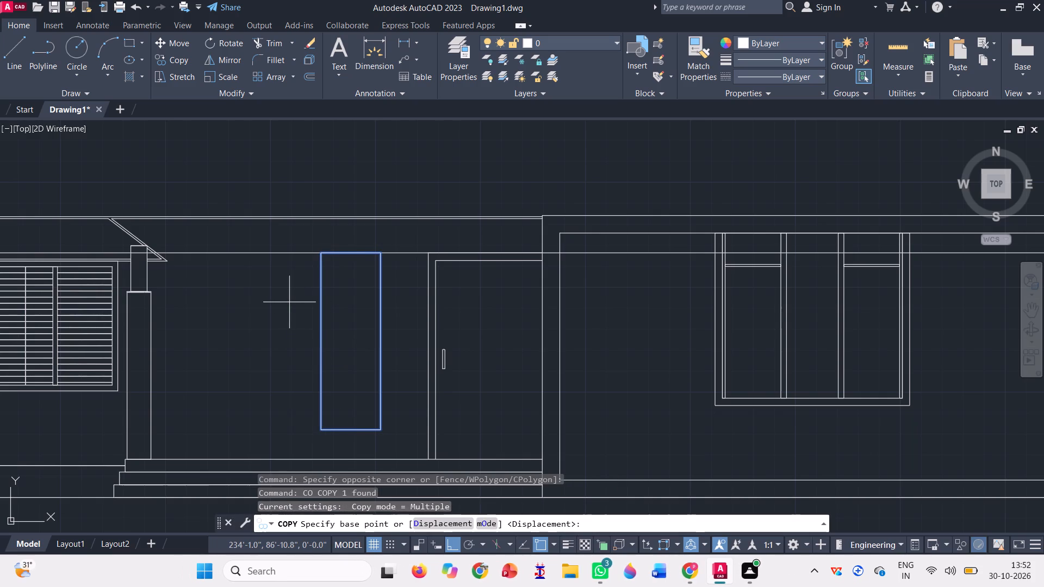
{"action": "left_click", "coordinate": [383, 255]}
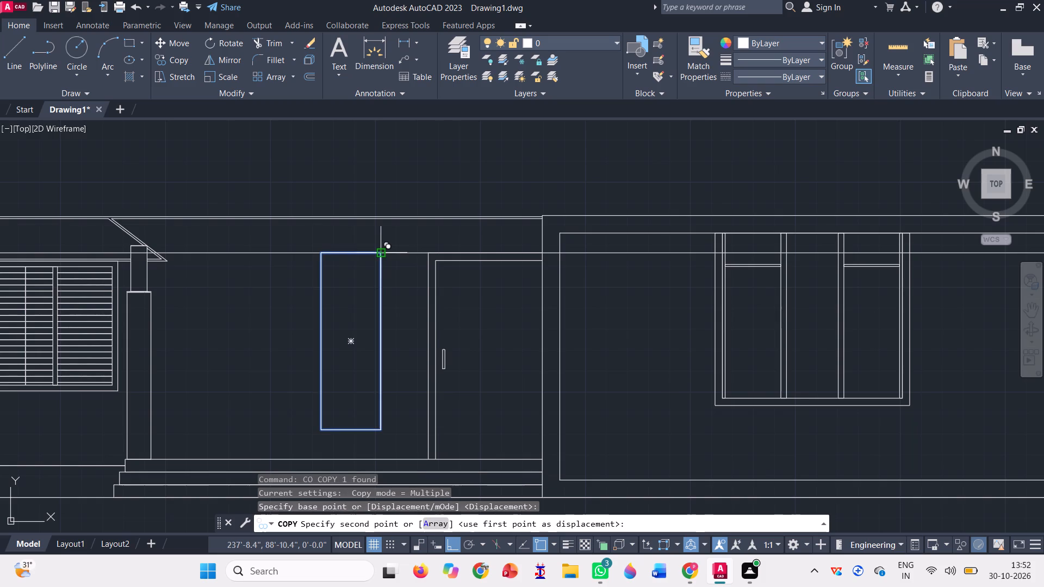
{"action": "left_click", "coordinate": [285, 254]}
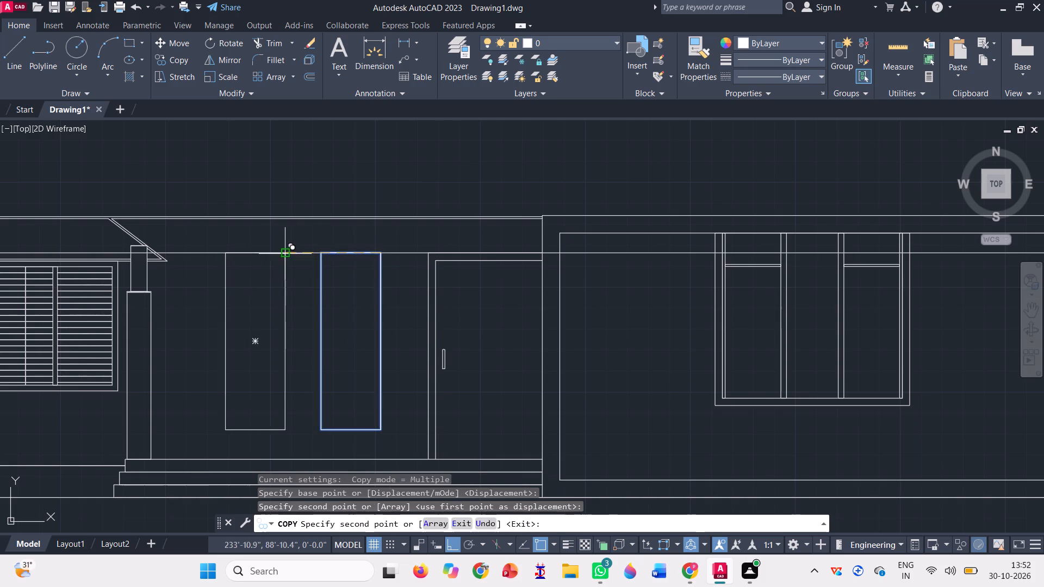
{"action": "scroll", "coordinate": [296, 260], "scroll_direction": "down", "scroll_amount": 2}
{"action": "key", "text": "Escape"}
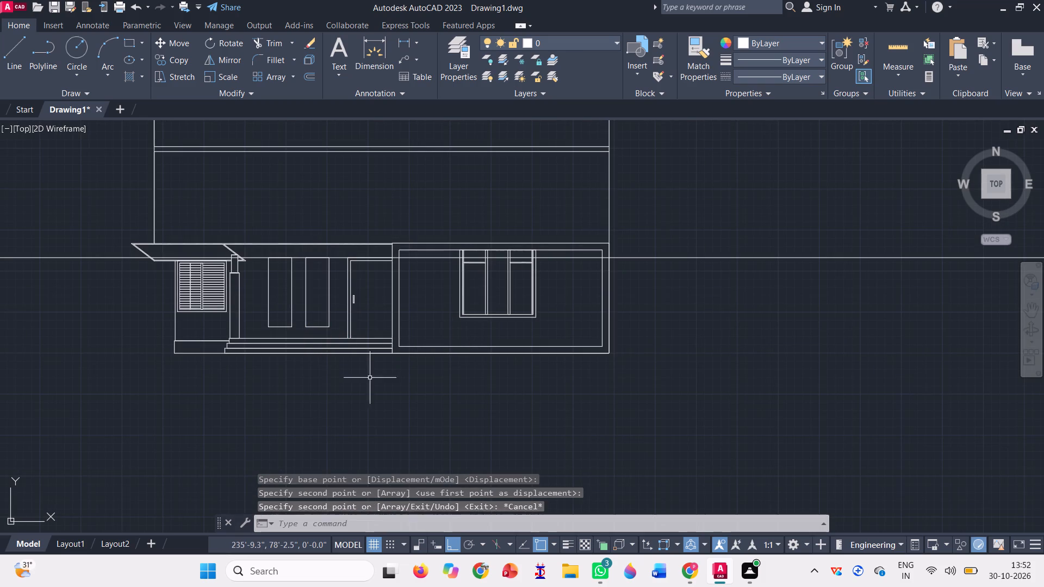
Delete the horizontal construction line at door-head height.
{"action": "left_click", "coordinate": [709, 303]}
{"action": "left_click", "coordinate": [642, 196]}
{"action": "key", "text": "Delete"}
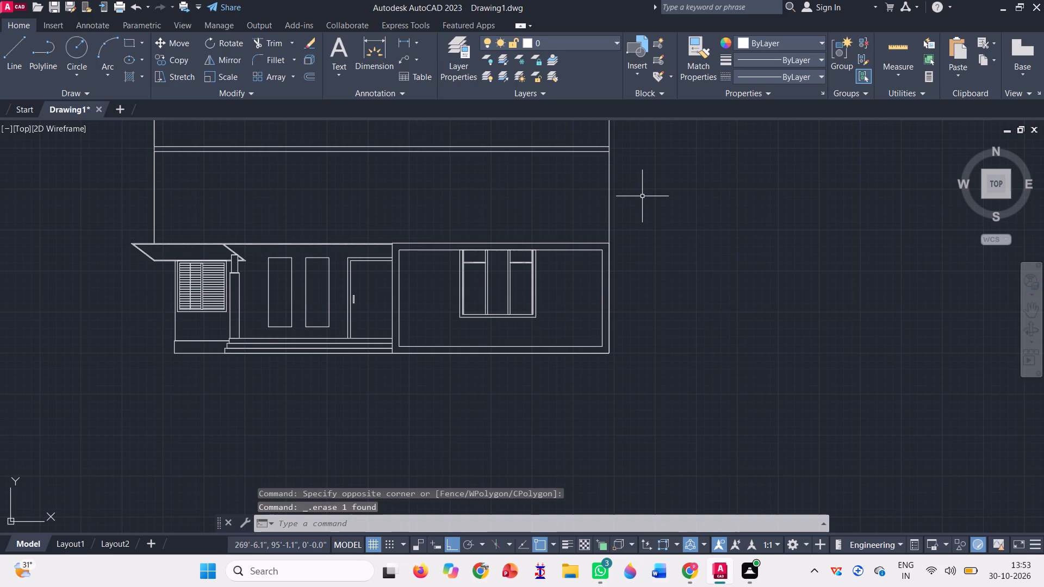
Draw a thin horizontal rectangle across the full width of the tall rectangle nearest the door, just below its top edge.
{"action": "scroll", "coordinate": [321, 261], "scroll_direction": "up", "scroll_amount": 1}
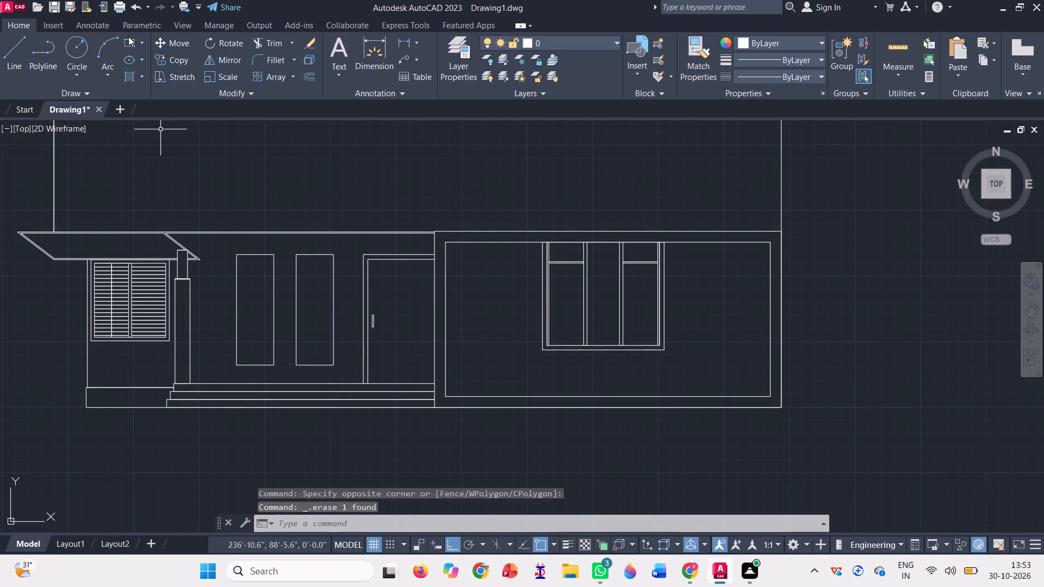
{"action": "left_click", "coordinate": [133, 42]}
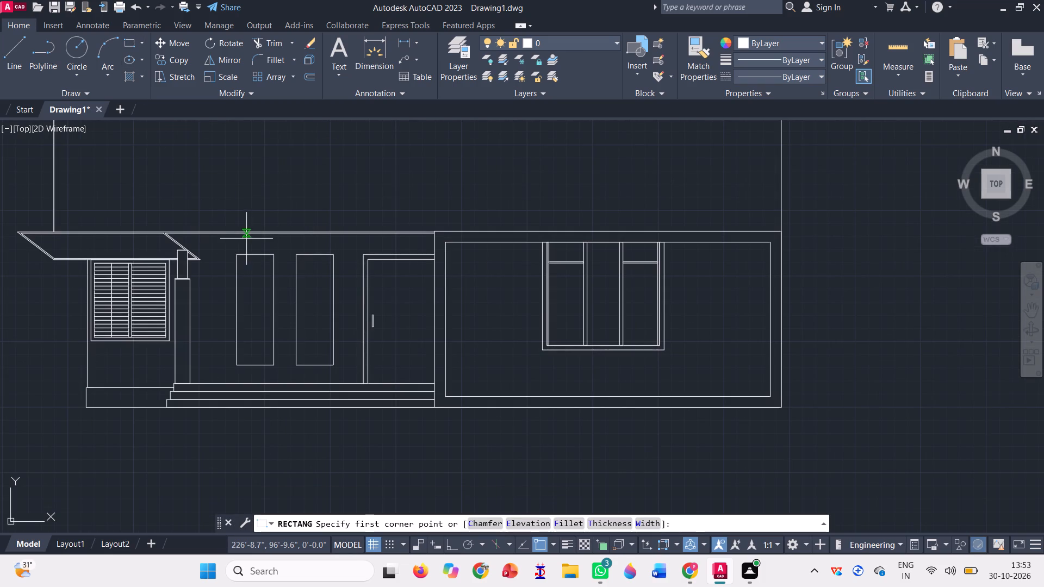
{"action": "scroll", "coordinate": [274, 246], "scroll_direction": "up", "scroll_amount": 1}
{"action": "scroll", "coordinate": [312, 279], "scroll_direction": "up", "scroll_amount": 1}
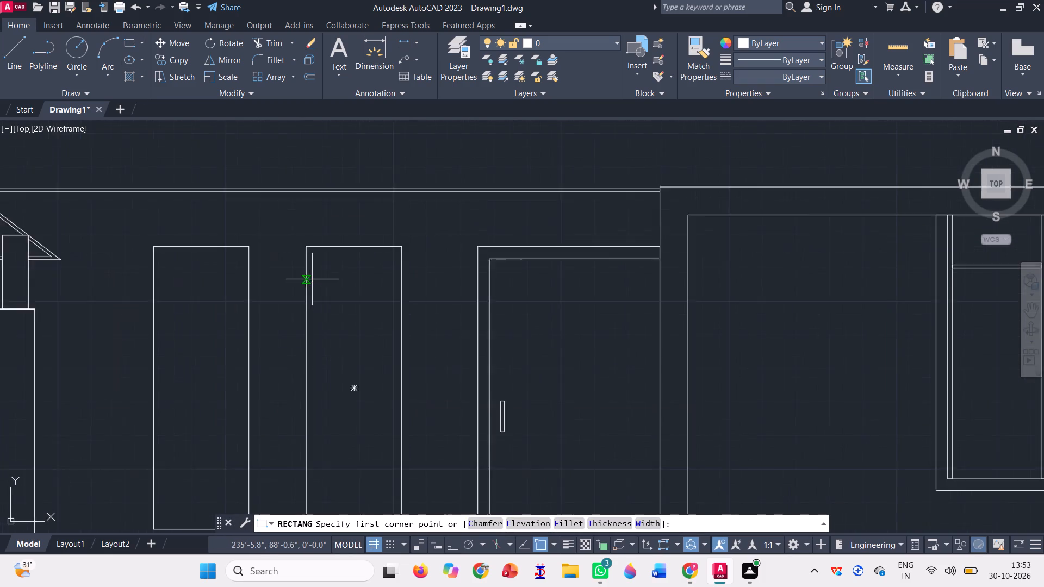
{"action": "scroll", "coordinate": [312, 279], "scroll_direction": "up", "scroll_amount": 2}
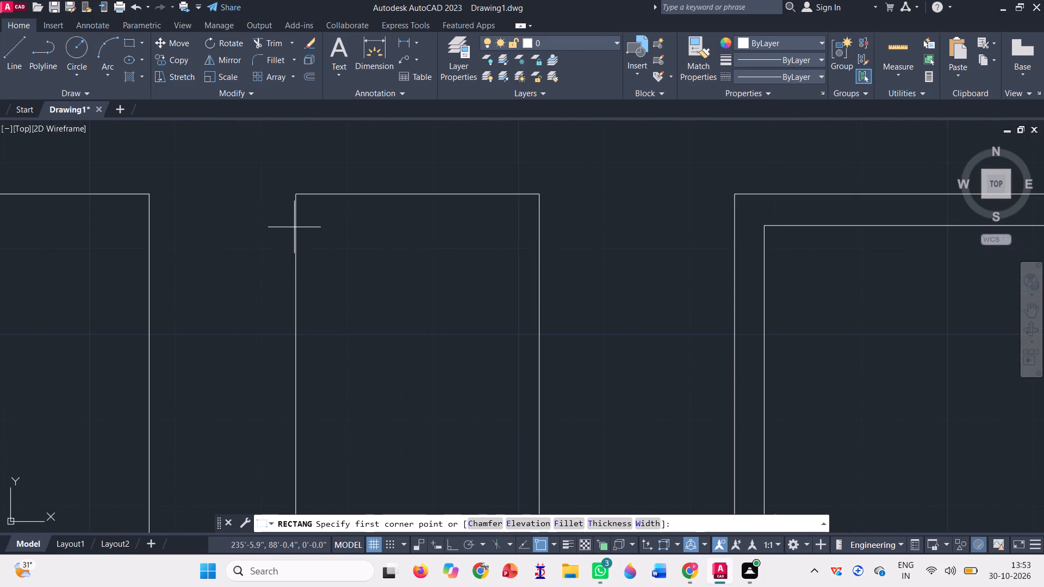
{"action": "left_click", "coordinate": [295, 211]}
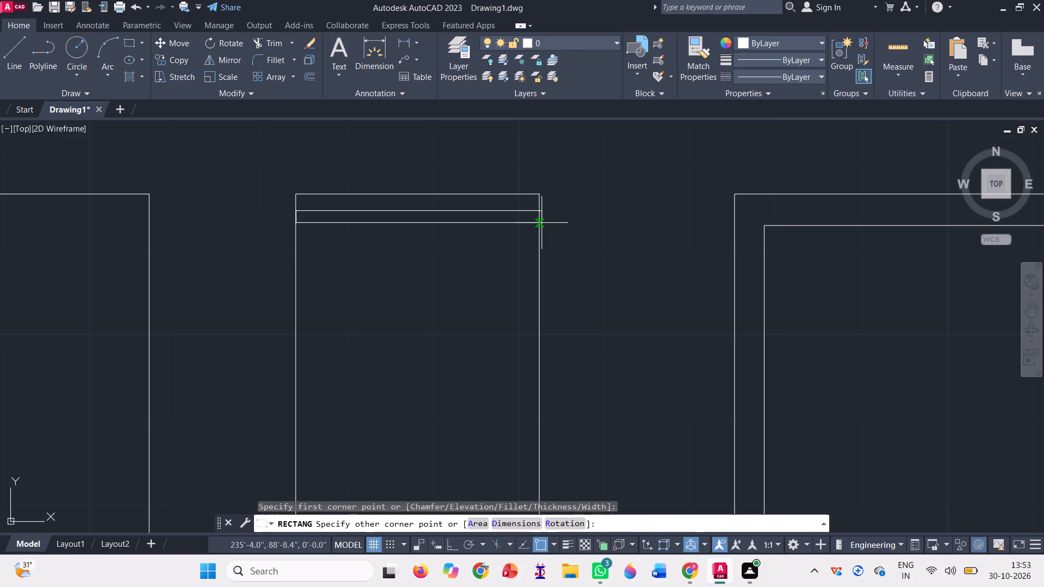
{"action": "scroll", "coordinate": [544, 220], "scroll_direction": "up", "scroll_amount": 1}
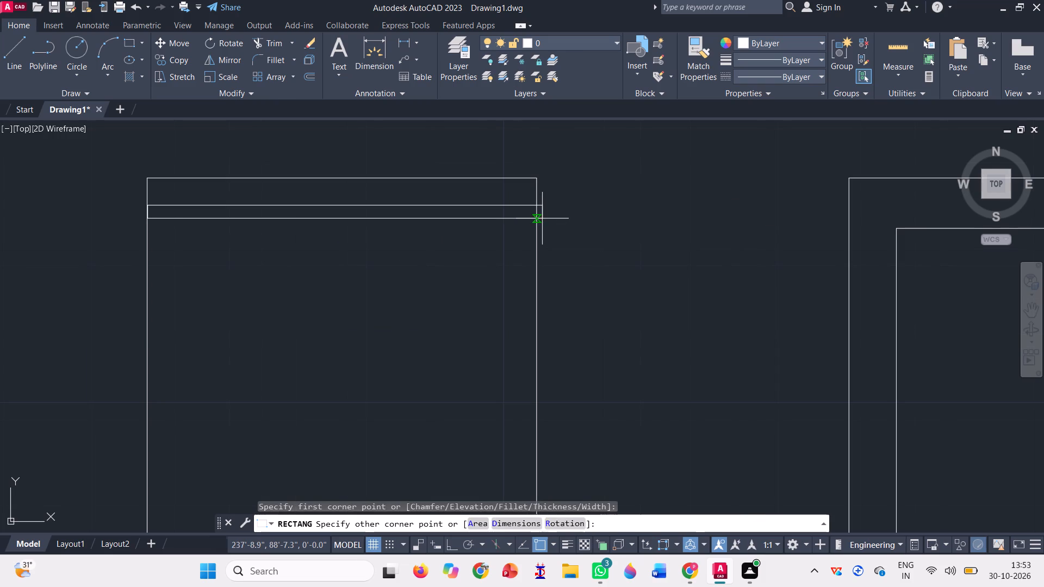
{"action": "left_click", "coordinate": [538, 214]}
Move the thin rectangle slightly down inside the tall panel nearest the door, keeping it aligned with the panel's sides.
{"action": "scroll", "coordinate": [482, 248], "scroll_direction": "down", "scroll_amount": 3}
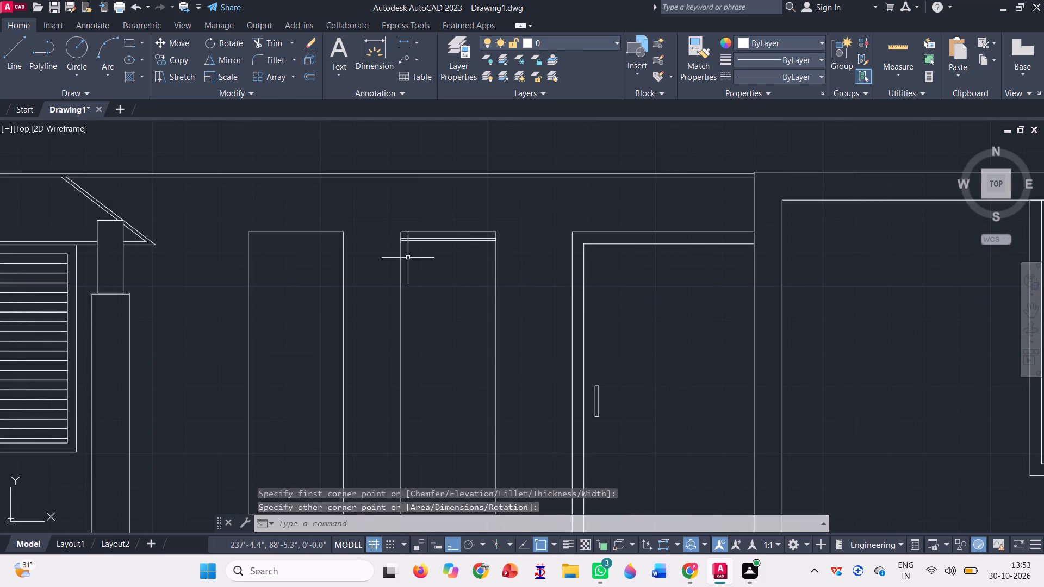
{"action": "scroll", "coordinate": [401, 258], "scroll_direction": "down", "scroll_amount": 2}
{"action": "scroll", "coordinate": [432, 257], "scroll_direction": "up", "scroll_amount": 2}
{"action": "left_click", "coordinate": [425, 249]}
{"action": "left_click", "coordinate": [416, 240]}
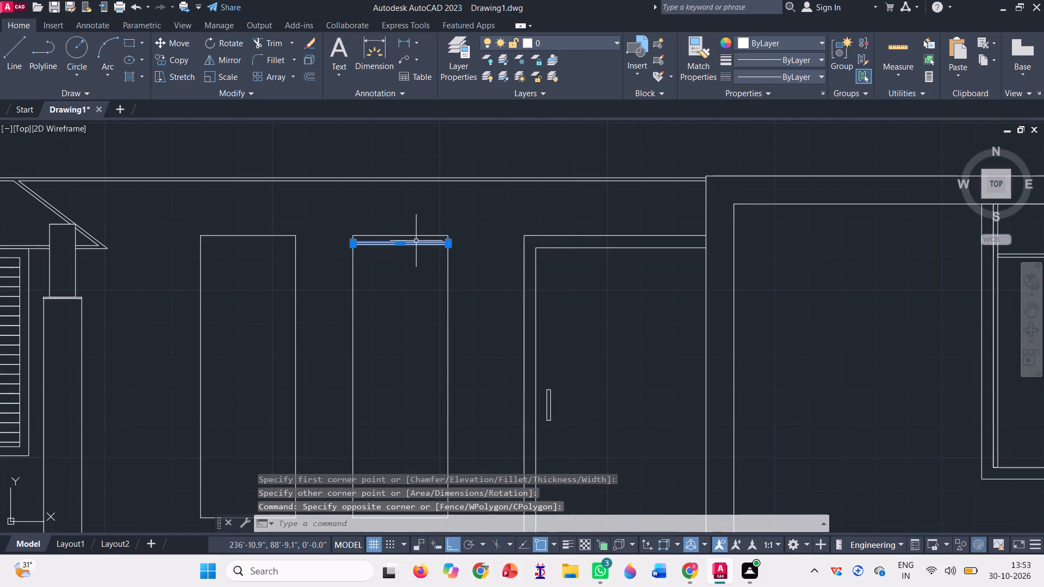
{"action": "type", "text": "m"}
{"action": "key", "text": "space"}
{"action": "scroll", "coordinate": [353, 232], "scroll_direction": "up", "scroll_amount": 2}
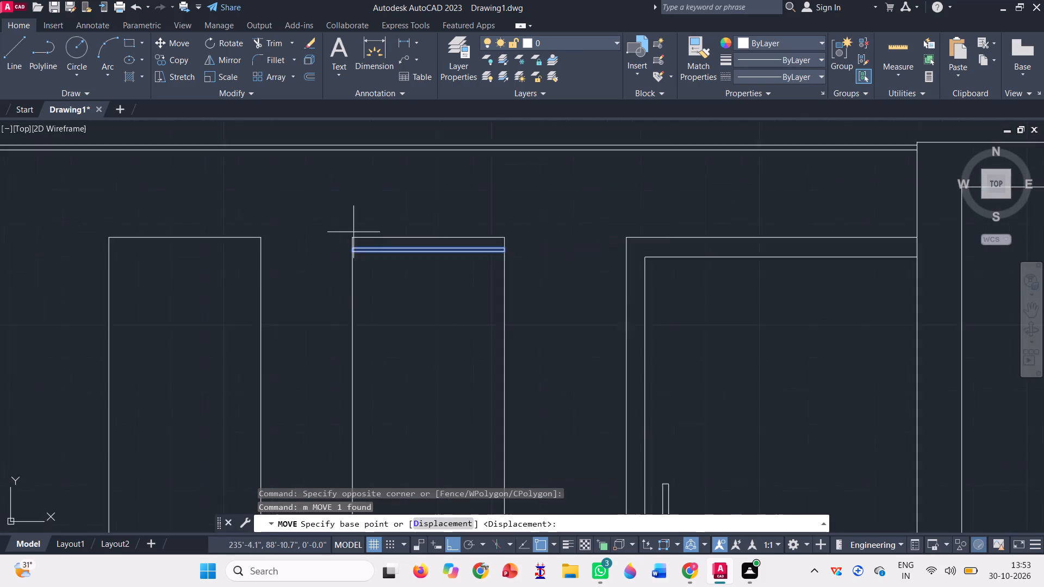
{"action": "scroll", "coordinate": [353, 232], "scroll_direction": "up", "scroll_amount": 1}
{"action": "scroll", "coordinate": [333, 289], "scroll_direction": "up", "scroll_amount": 2}
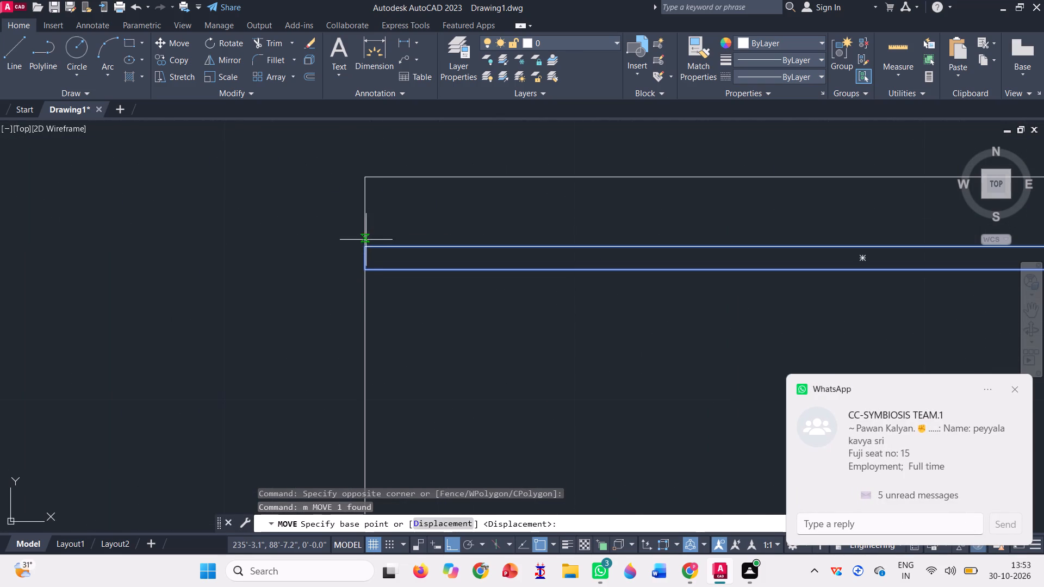
{"action": "left_click", "coordinate": [364, 243]}
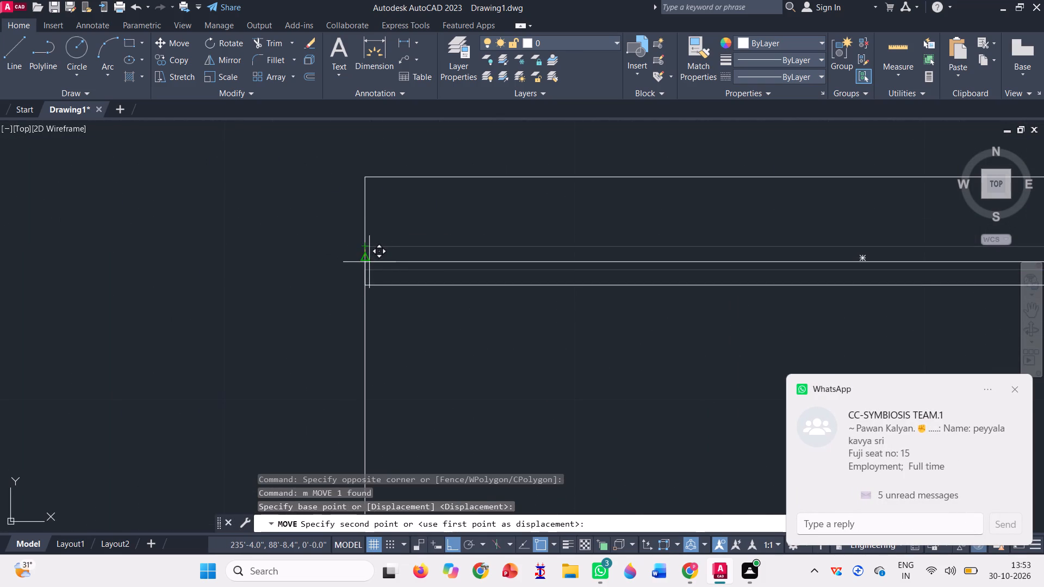
{"action": "left_click", "coordinate": [361, 257]}
Copy the thin rectangle down the panel as the first four slats, spaced about 3 inches apart from the panel's top corner.
{"action": "scroll", "coordinate": [268, 265], "scroll_direction": "down", "scroll_amount": 3}
{"action": "left_click", "coordinate": [349, 283]}
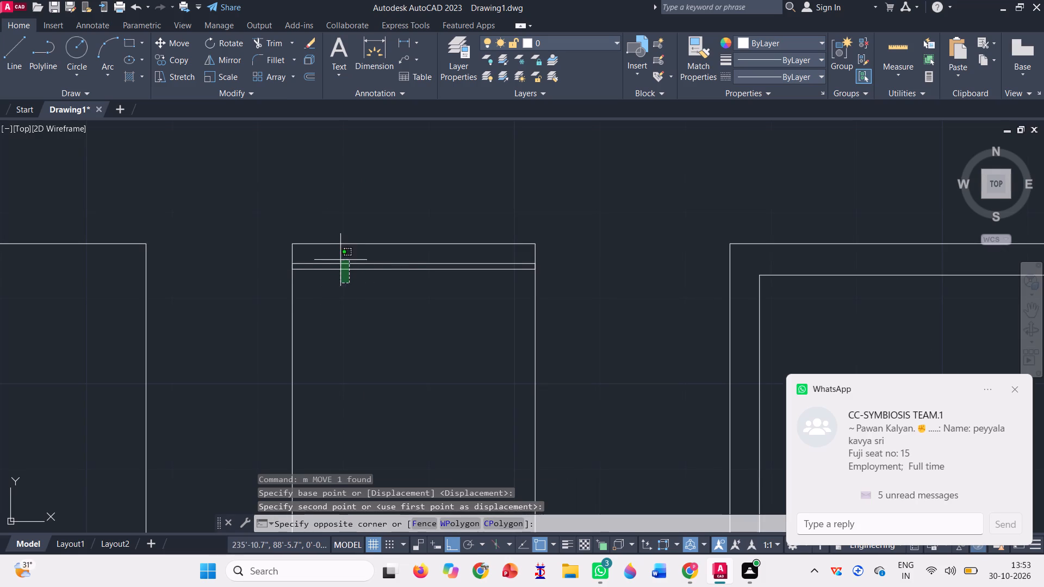
{"action": "left_click", "coordinate": [339, 257]}
{"action": "type", "text": "co"}
{"action": "key", "text": "space"}
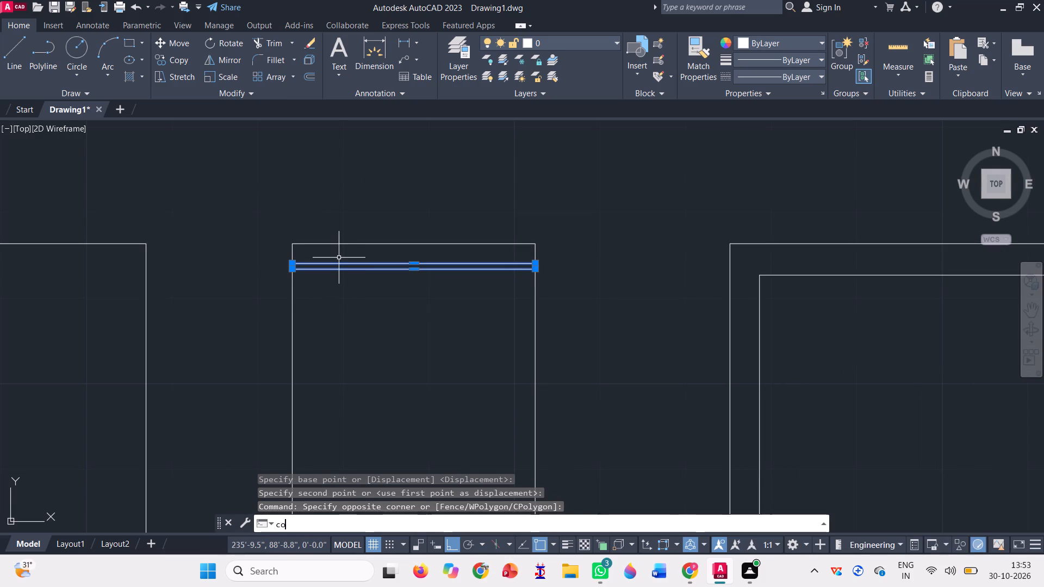
{"action": "scroll", "coordinate": [339, 258], "scroll_direction": "up", "scroll_amount": 2}
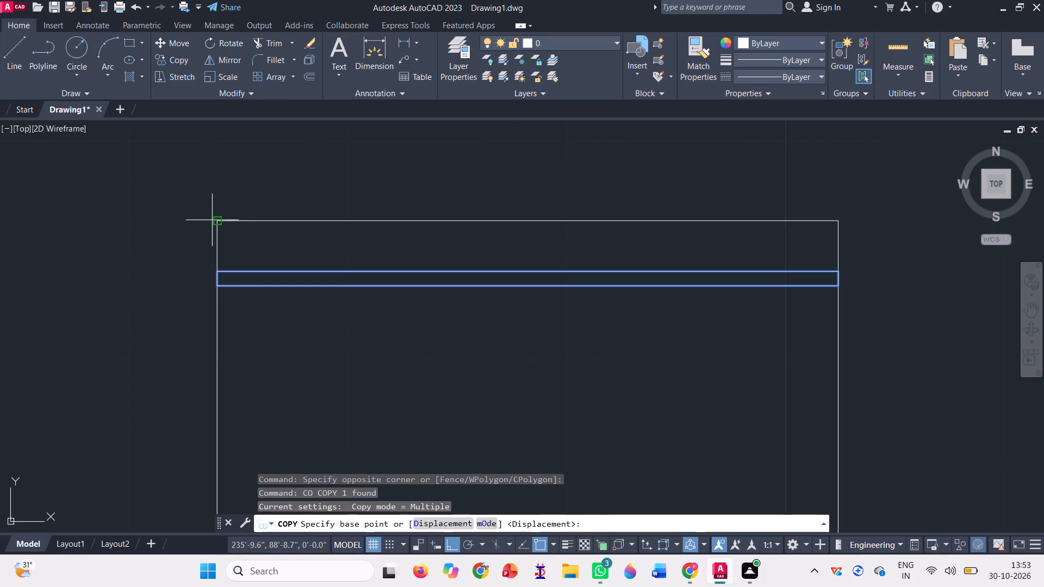
{"action": "left_click", "coordinate": [213, 220]}
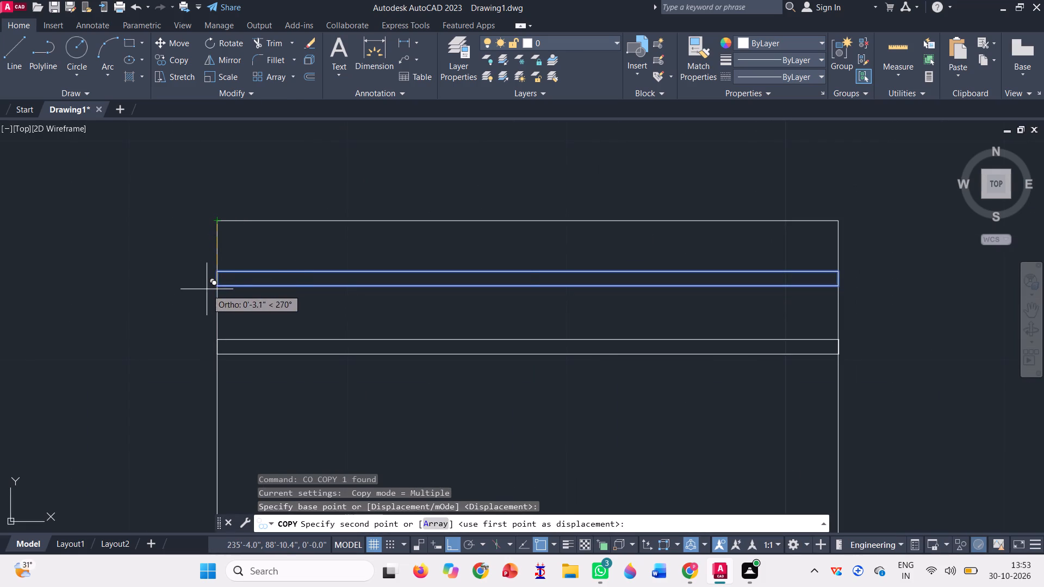
{"action": "left_click", "coordinate": [218, 283]}
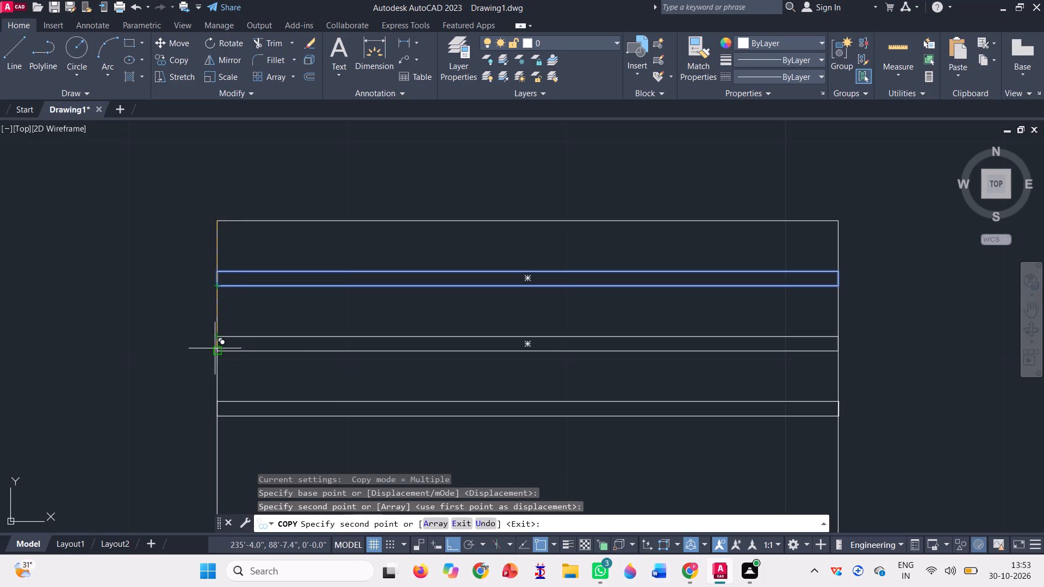
{"action": "left_click", "coordinate": [220, 348]}
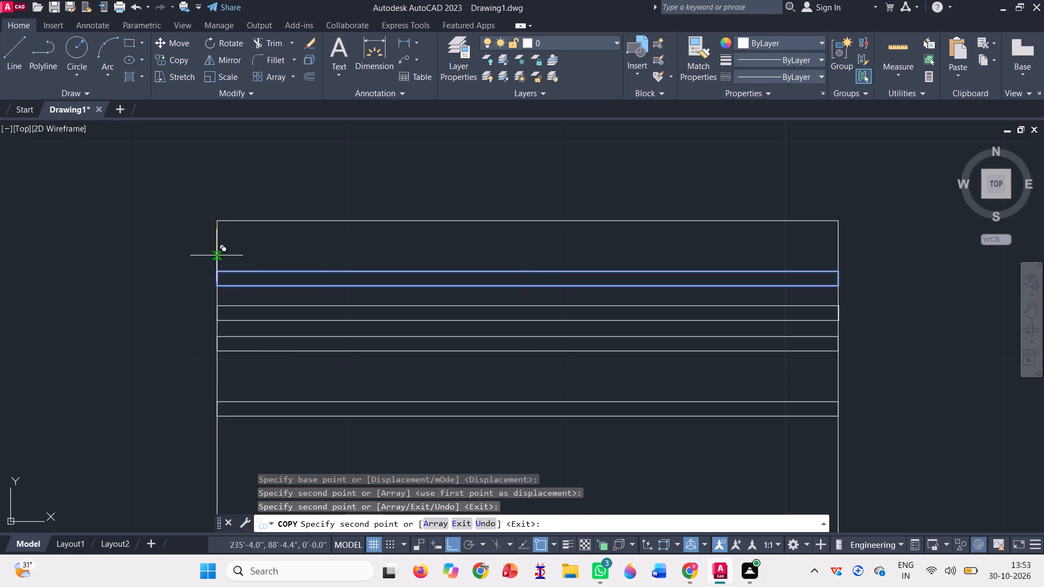
{"action": "scroll", "coordinate": [214, 253], "scroll_direction": "down", "scroll_amount": 2}
{"action": "scroll", "coordinate": [208, 337], "scroll_direction": "up", "scroll_amount": 2}
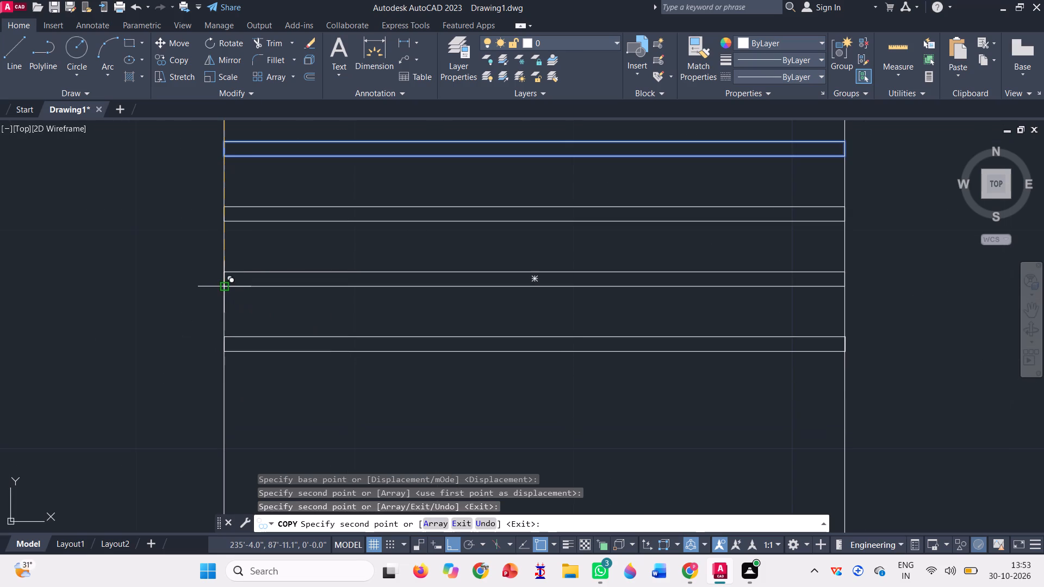
{"action": "left_click", "coordinate": [223, 287]}
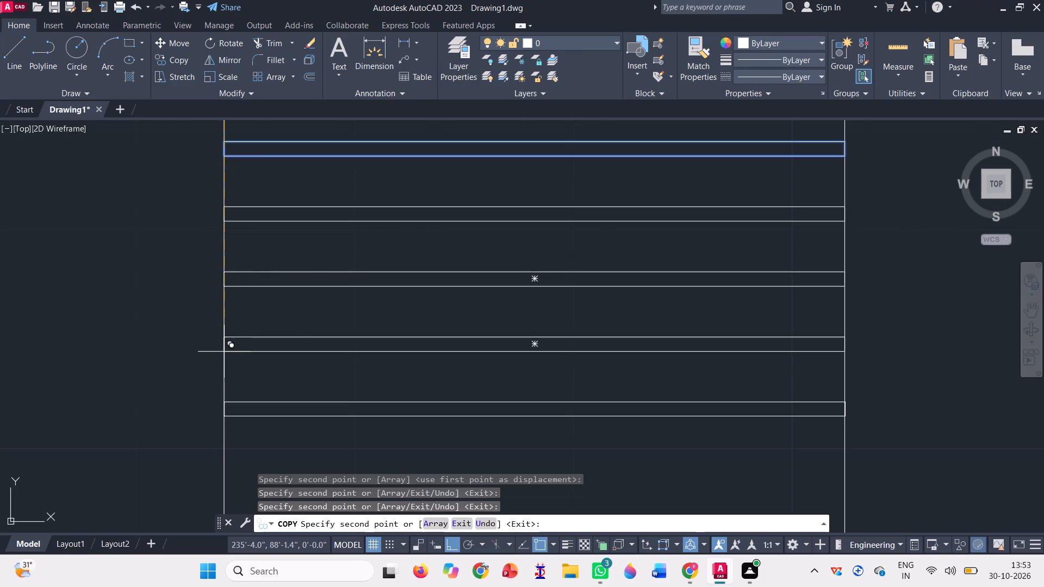
{"action": "left_click", "coordinate": [222, 353]}
Continue the slat copies down the upper part of the panel, placing each at the same spacing below the last.
{"action": "scroll", "coordinate": [238, 264], "scroll_direction": "down", "scroll_amount": 4}
{"action": "scroll", "coordinate": [251, 325], "scroll_direction": "up", "scroll_amount": 2}
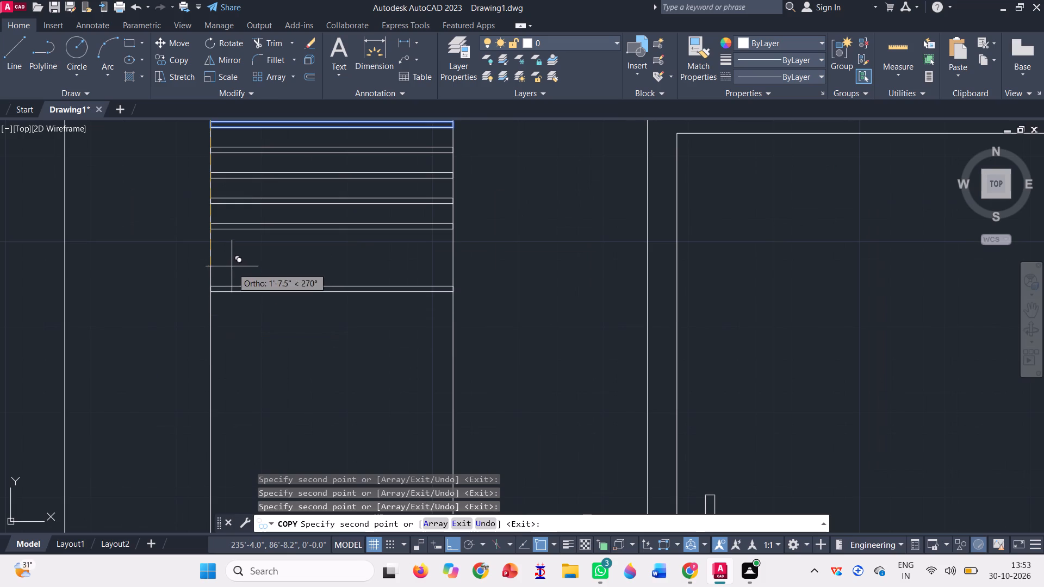
{"action": "left_click", "coordinate": [212, 231]}
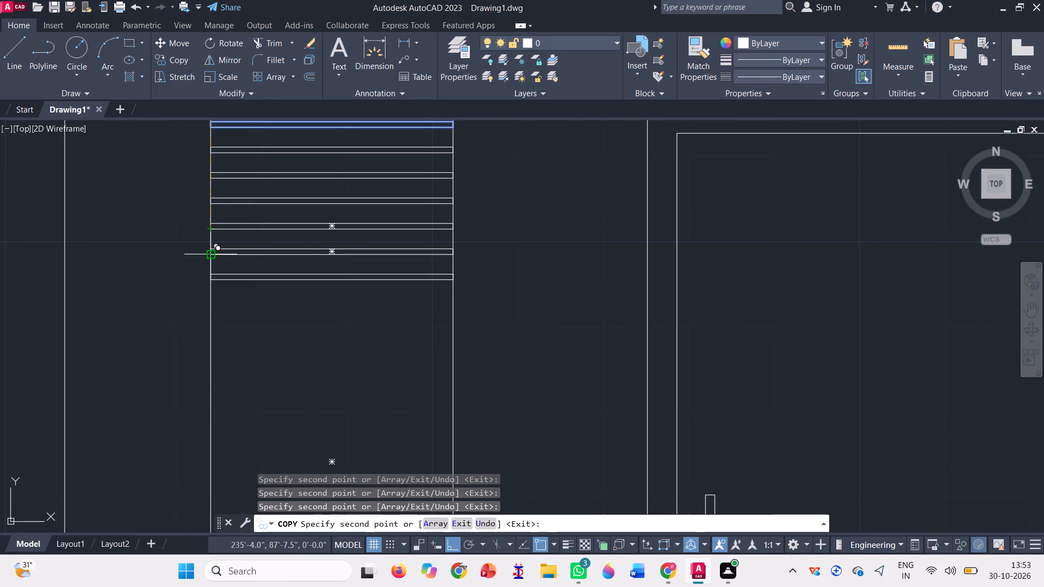
{"action": "left_click", "coordinate": [209, 255]}
{"action": "scroll", "coordinate": [201, 278], "scroll_direction": "up", "scroll_amount": 3}
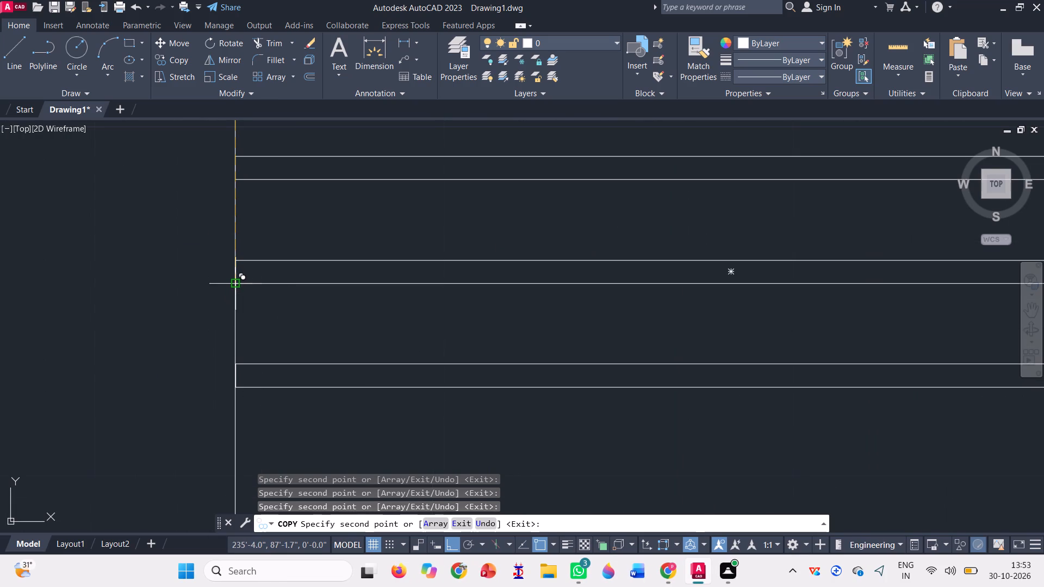
{"action": "left_click", "coordinate": [236, 282]}
{"action": "left_click", "coordinate": [239, 389]}
{"action": "scroll", "coordinate": [168, 279], "scroll_direction": "down", "scroll_amount": 3}
{"action": "scroll", "coordinate": [238, 381], "scroll_direction": "up", "scroll_amount": 2}
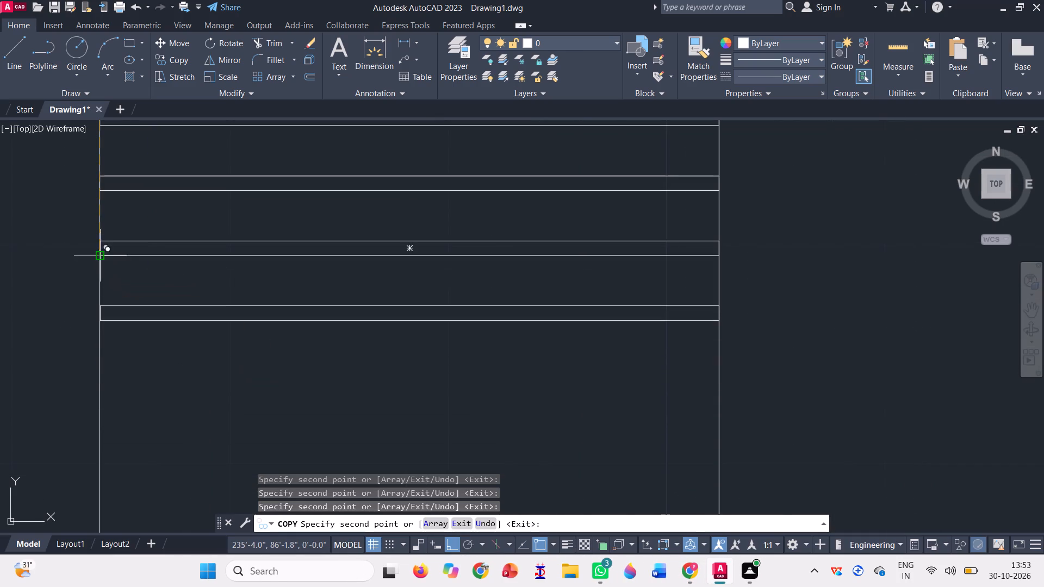
{"action": "left_click", "coordinate": [95, 252]}
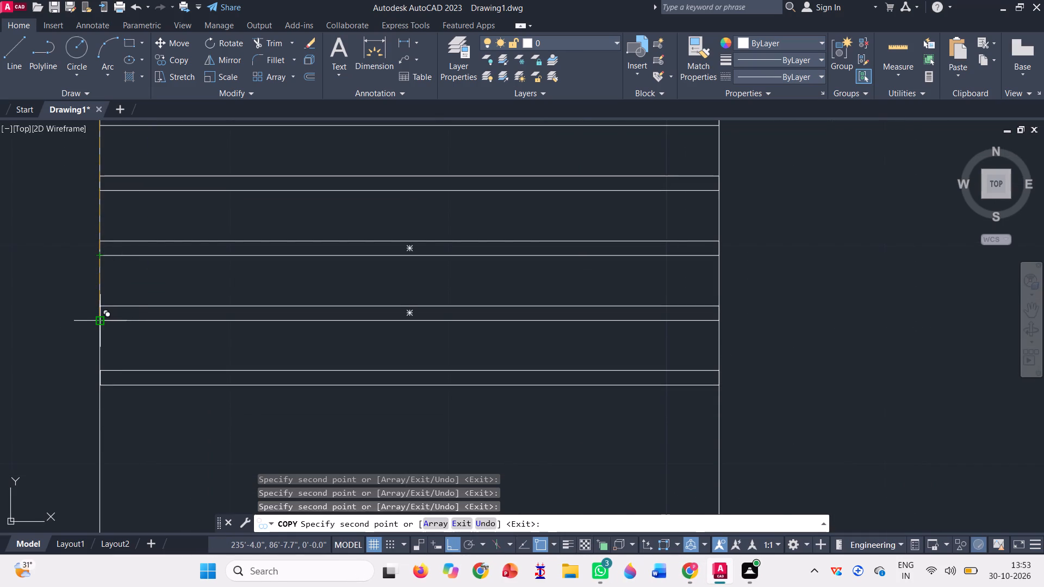
{"action": "left_click", "coordinate": [96, 318]}
{"action": "left_click", "coordinate": [102, 388]}
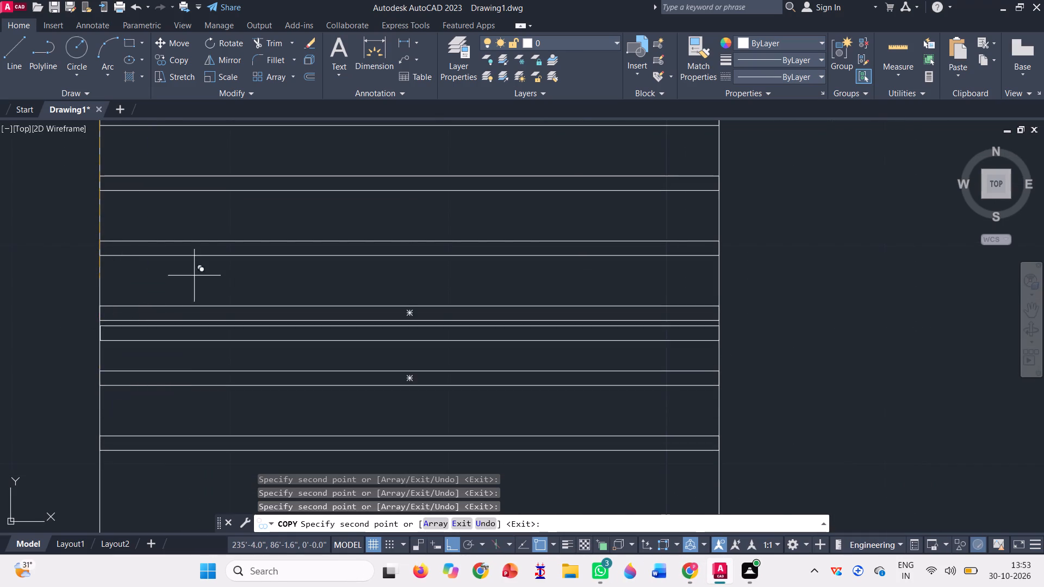
Add more copies of the slat through the middle of the panel, snapping each to the lower corner of a previous slat.
{"action": "scroll", "coordinate": [255, 223], "scroll_direction": "down", "scroll_amount": 4}
{"action": "scroll", "coordinate": [265, 324], "scroll_direction": "up", "scroll_amount": 2}
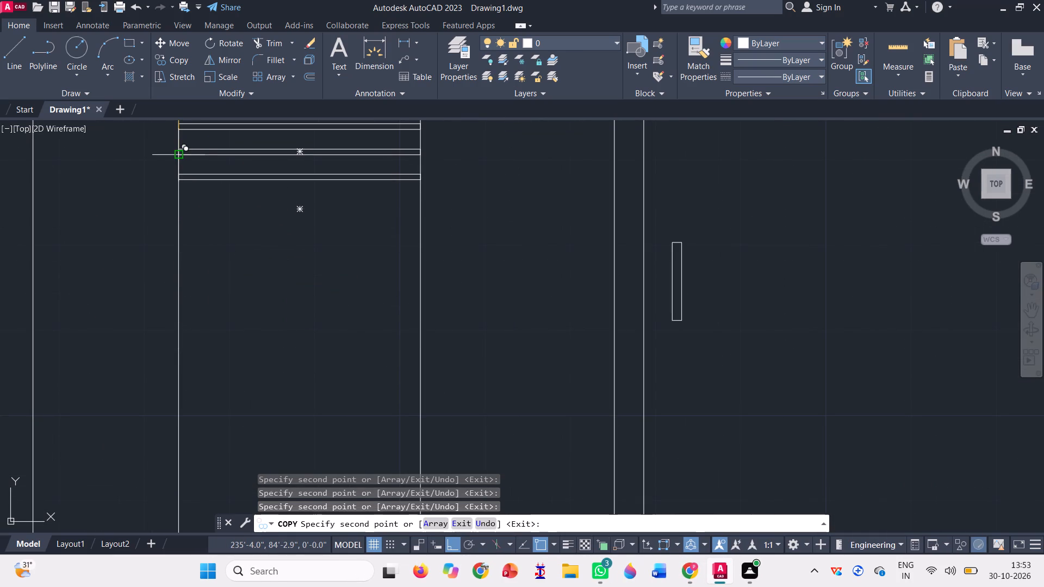
{"action": "left_click", "coordinate": [172, 152]}
{"action": "scroll", "coordinate": [179, 166], "scroll_direction": "up", "scroll_amount": 2}
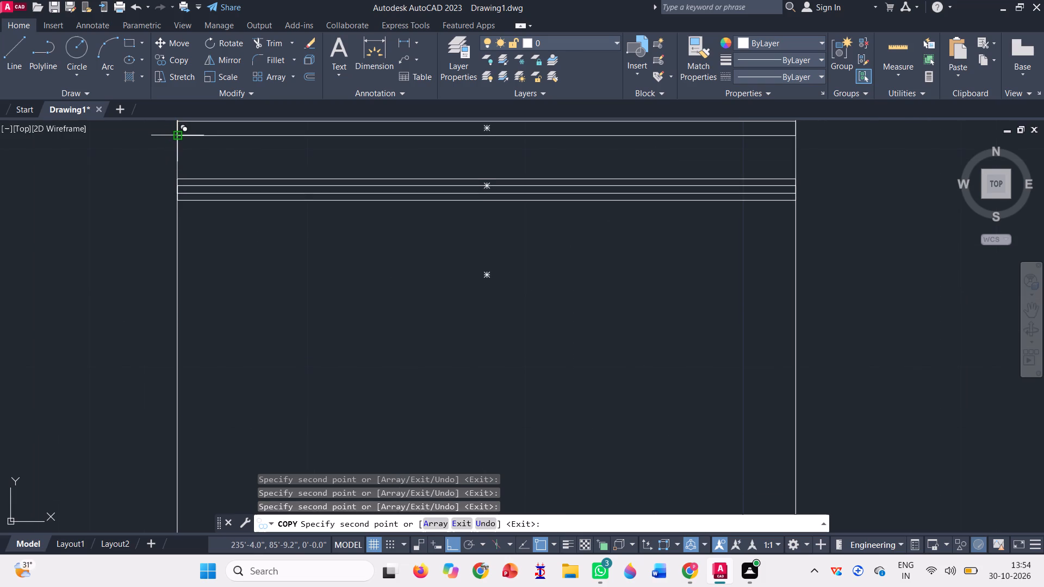
{"action": "left_click", "coordinate": [175, 138]}
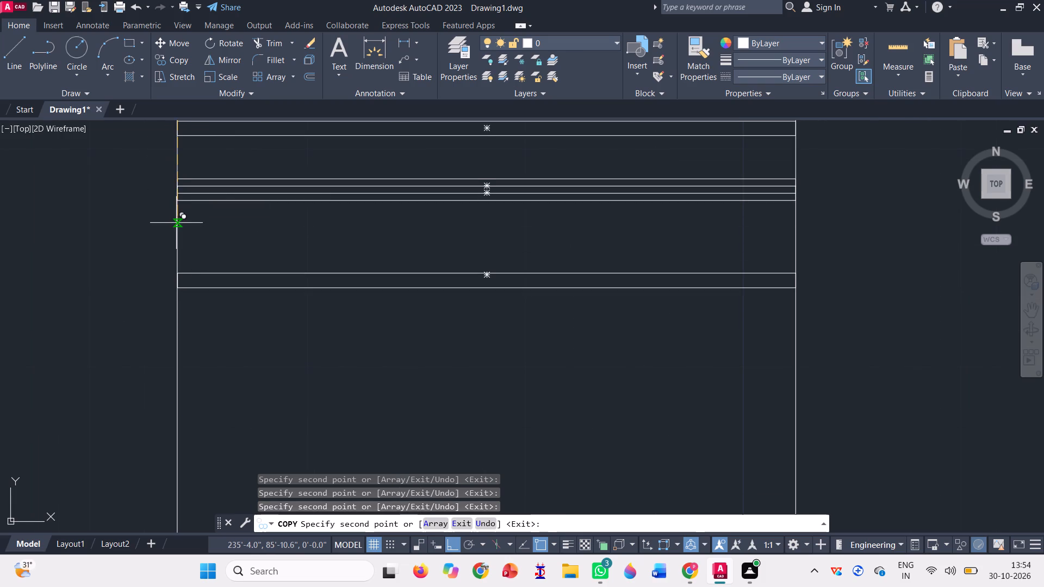
{"action": "left_click", "coordinate": [180, 201]}
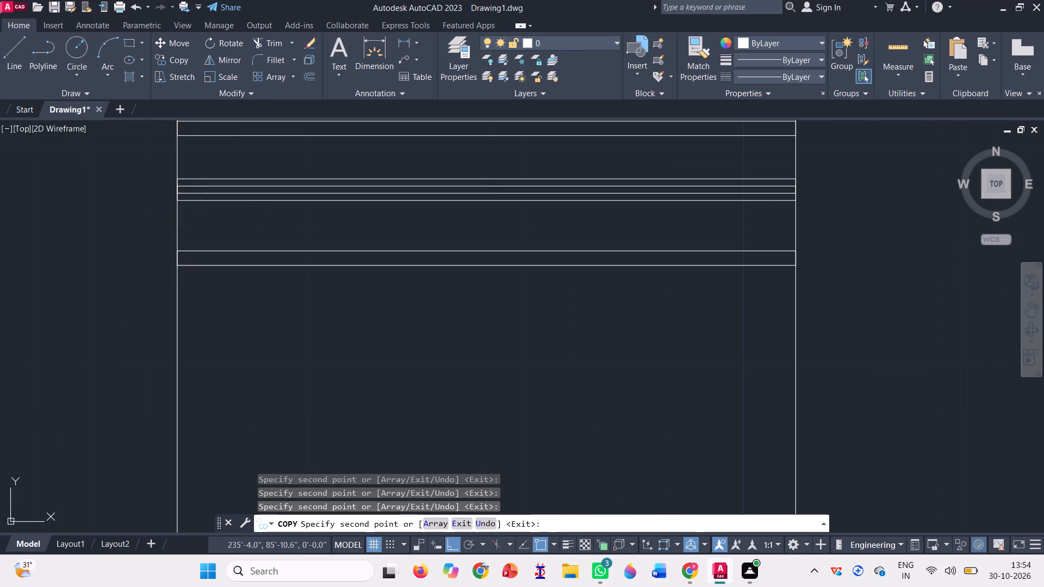
{"action": "left_click", "coordinate": [181, 267]}
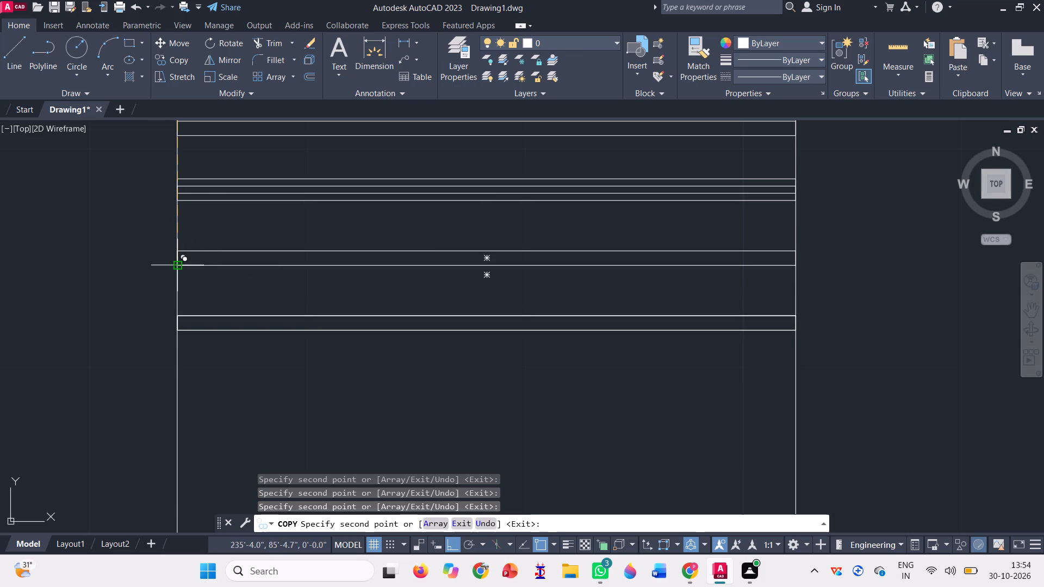
{"action": "left_click", "coordinate": [177, 327]}
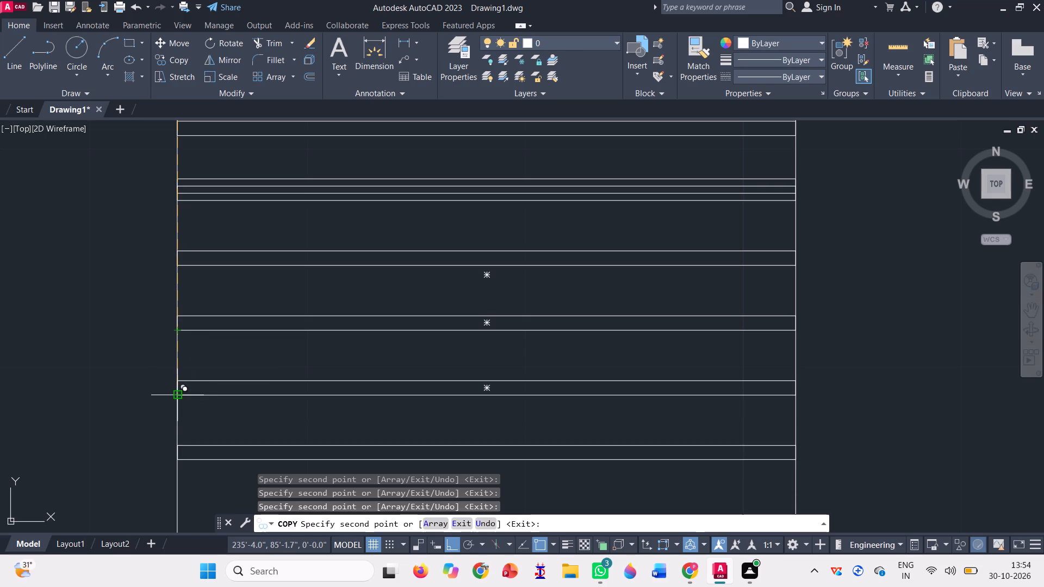
{"action": "left_click", "coordinate": [174, 395]}
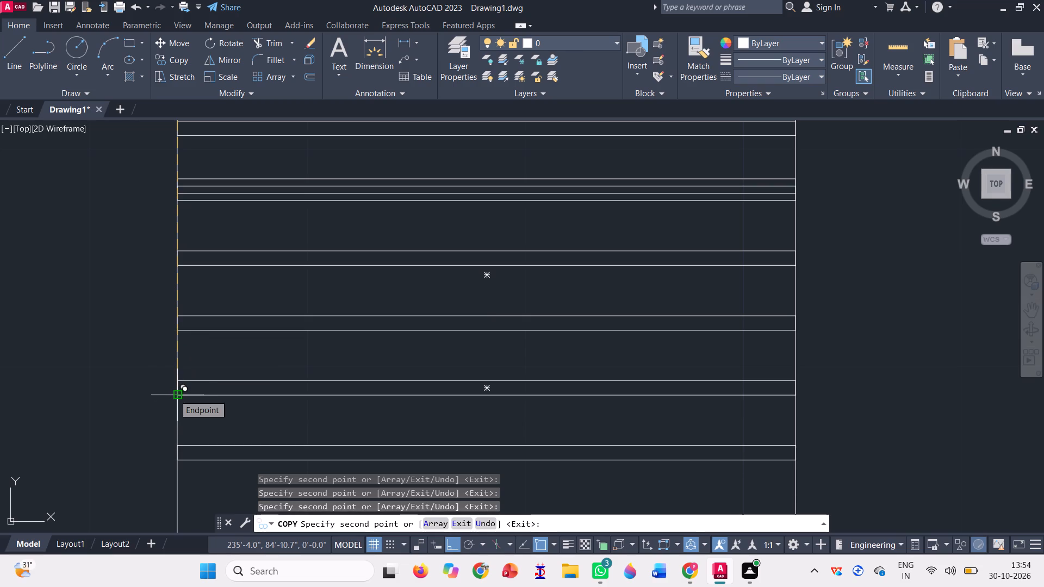
Continue copying the slat down below the panel's middle, snapping each copy to a previous slat's lower corner for equal spacing.
{"action": "scroll", "coordinate": [185, 342], "scroll_direction": "down", "scroll_amount": 3}
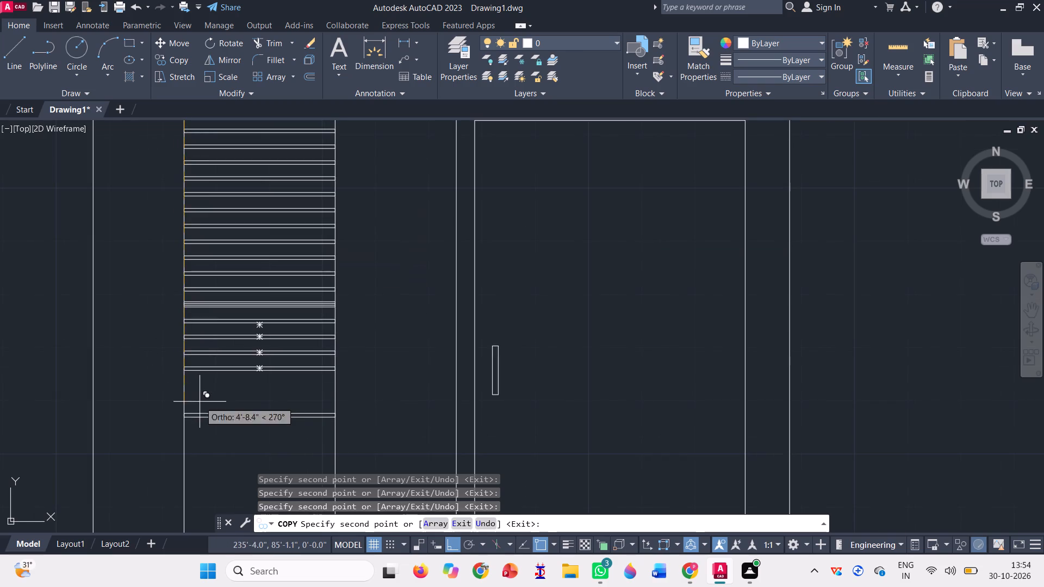
{"action": "scroll", "coordinate": [200, 402], "scroll_direction": "up", "scroll_amount": 2}
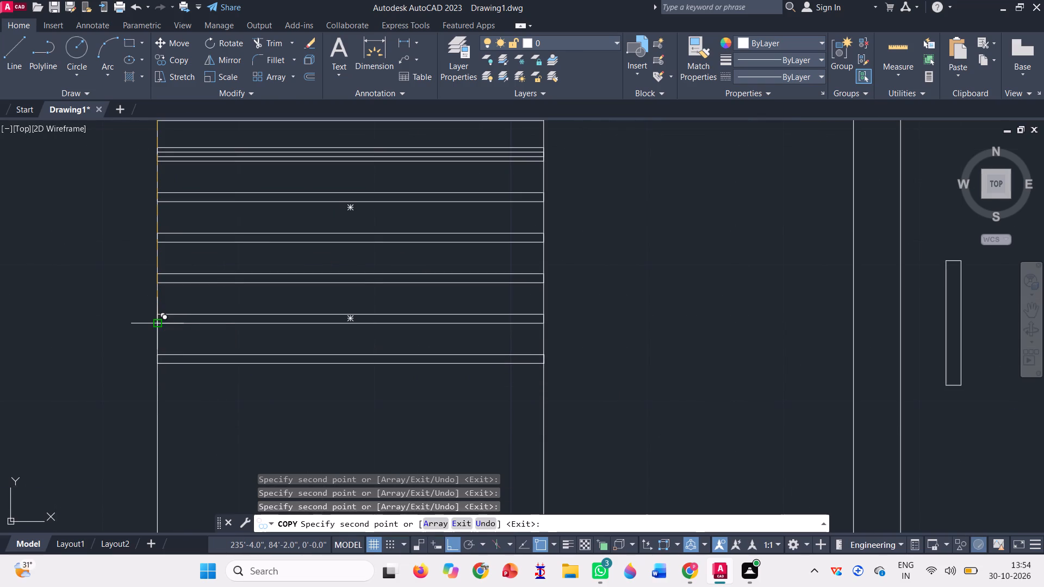
{"action": "left_click", "coordinate": [156, 322]}
{"action": "scroll", "coordinate": [187, 307], "scroll_direction": "down", "scroll_amount": 2}
{"action": "scroll", "coordinate": [197, 346], "scroll_direction": "up", "scroll_amount": 2}
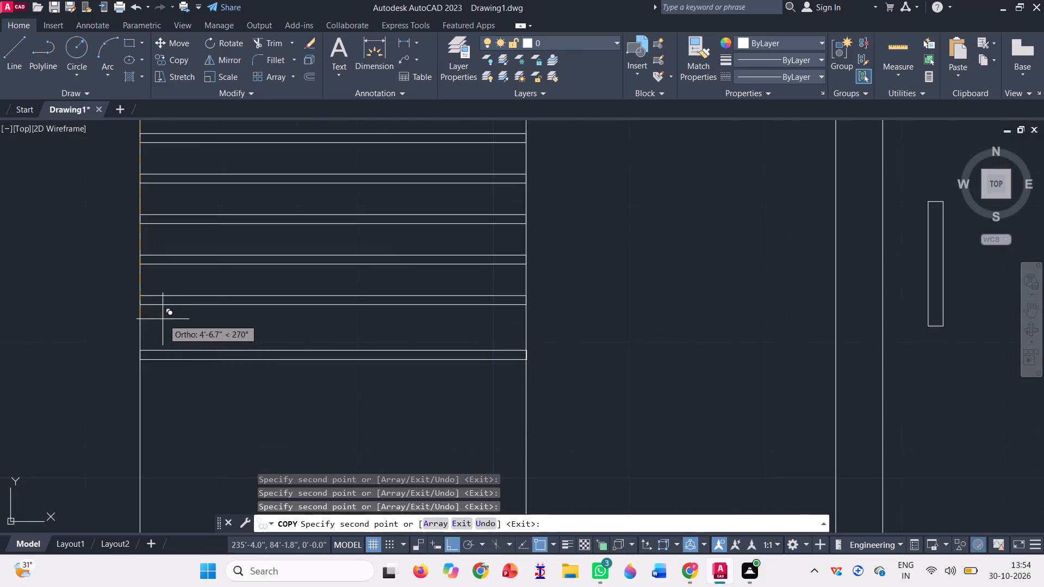
{"action": "left_click", "coordinate": [136, 304]}
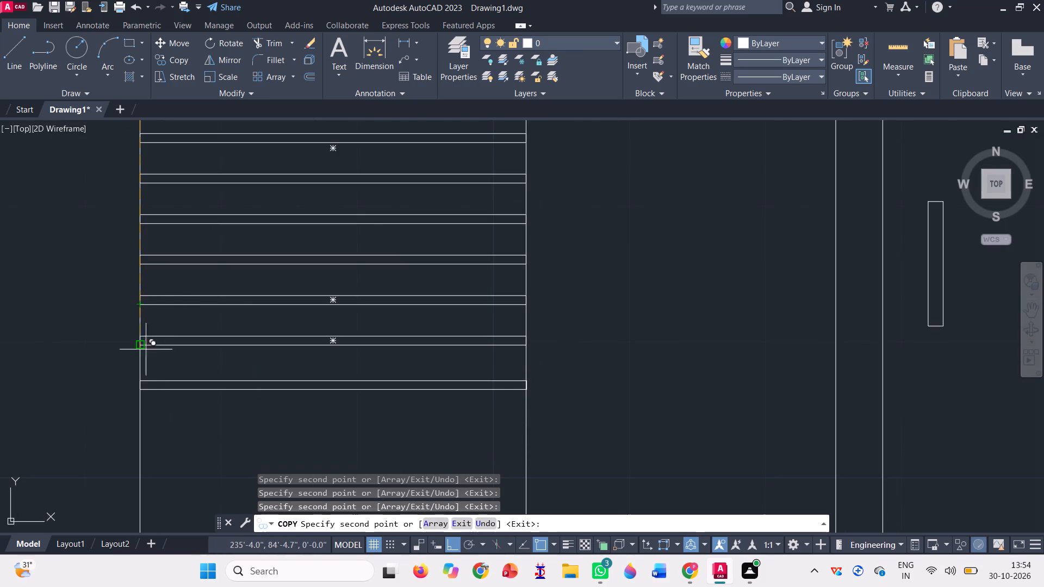
{"action": "left_click", "coordinate": [139, 344]}
{"action": "left_click", "coordinate": [141, 389]}
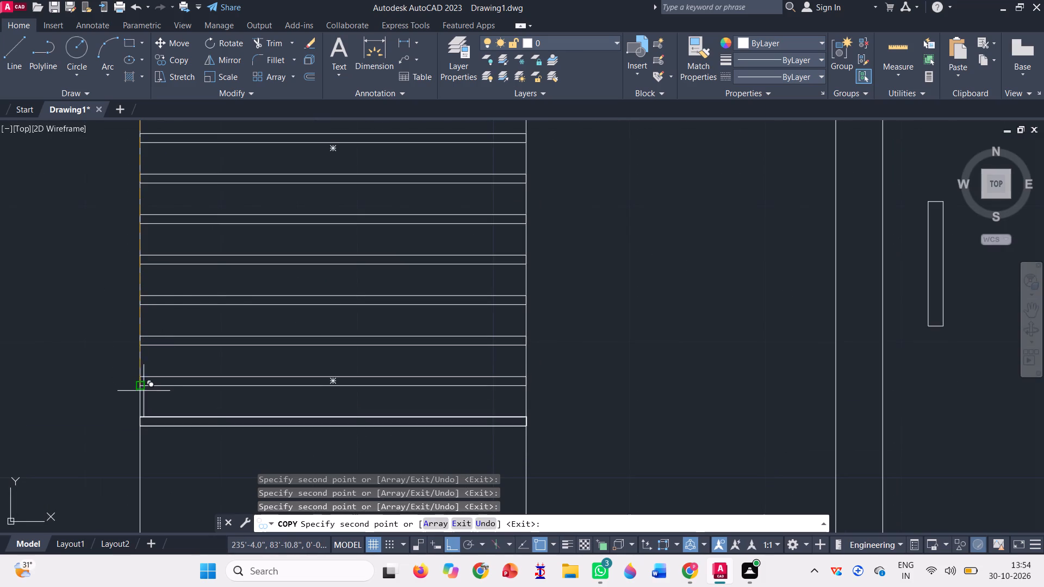
{"action": "scroll", "coordinate": [146, 384], "scroll_direction": "up", "scroll_amount": 4}
{"action": "left_click", "coordinate": [108, 399]}
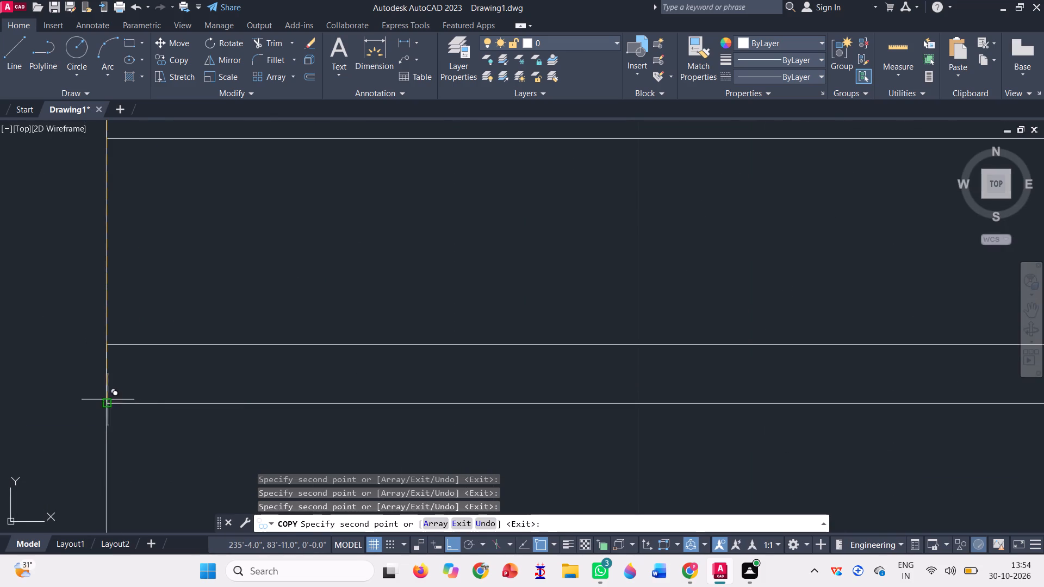
Add further slat copies through the lower part of the panel, each snapped to the previous slat's lower corner.
{"action": "scroll", "coordinate": [178, 312], "scroll_direction": "down", "scroll_amount": 4}
{"action": "scroll", "coordinate": [174, 368], "scroll_direction": "up", "scroll_amount": 4}
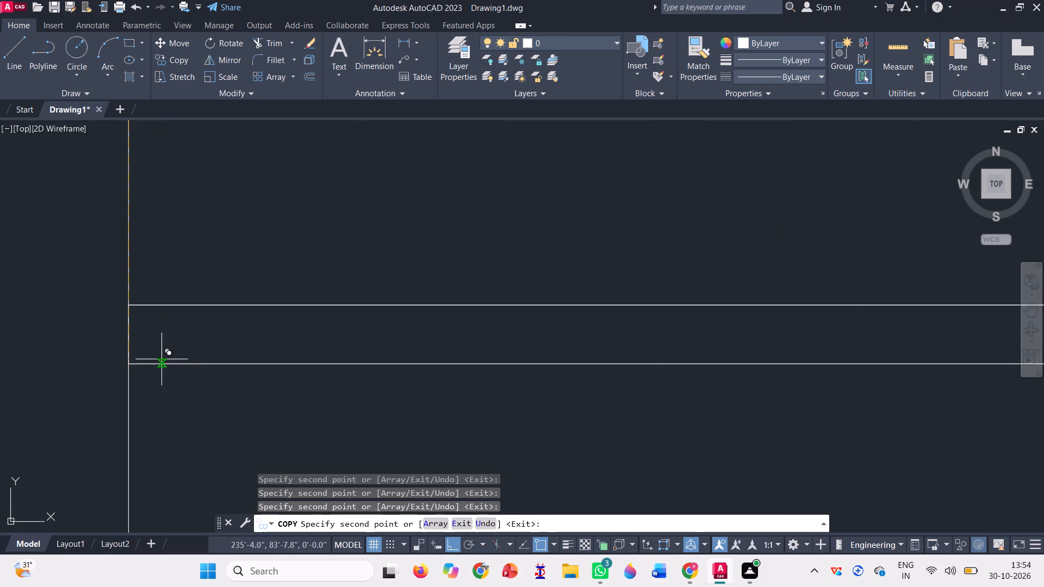
{"action": "left_click", "coordinate": [128, 360]}
{"action": "scroll", "coordinate": [155, 313], "scroll_direction": "down", "scroll_amount": 2}
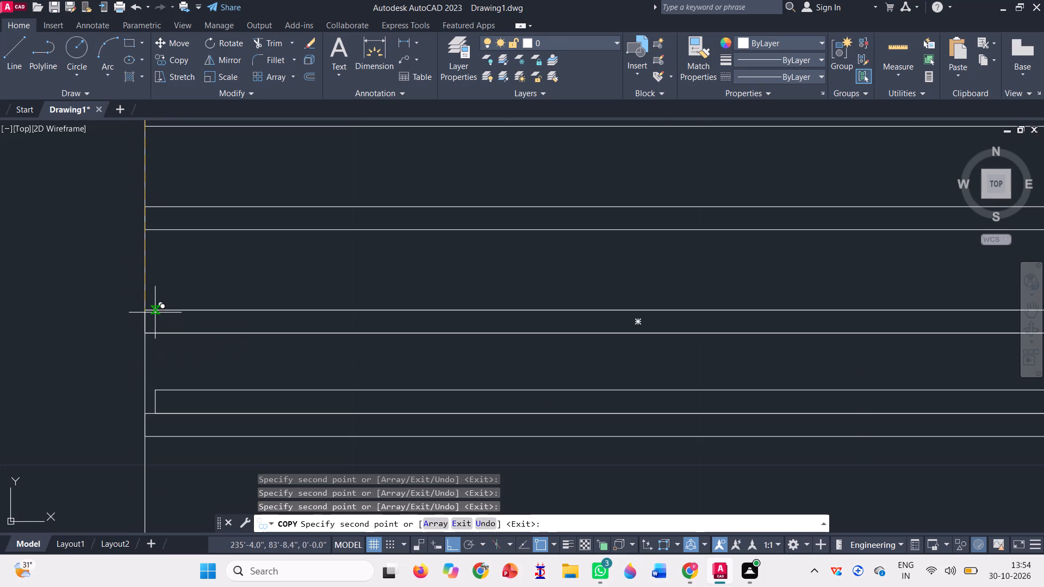
{"action": "scroll", "coordinate": [181, 266], "scroll_direction": "down", "scroll_amount": 3}
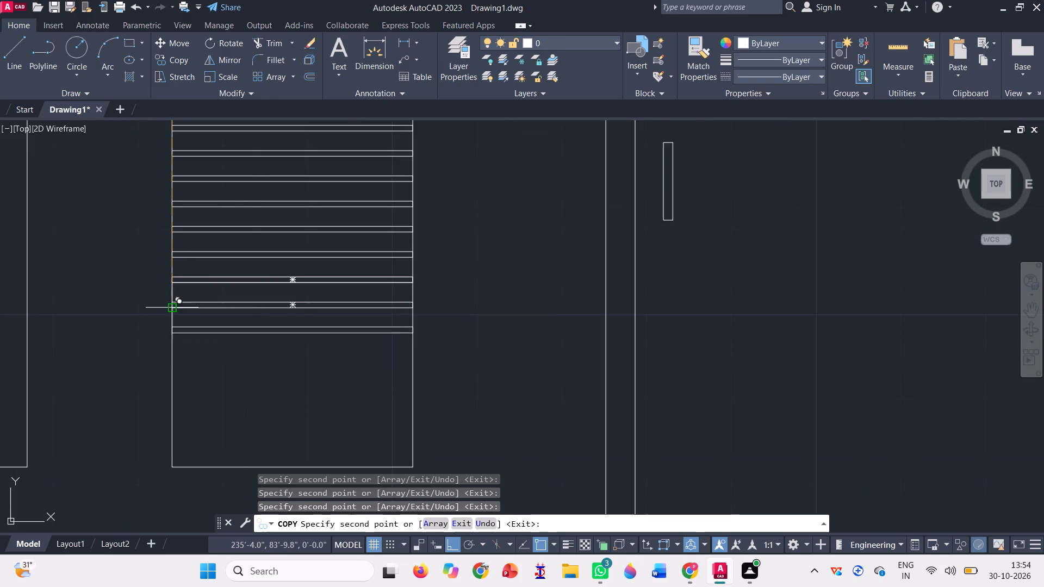
{"action": "scroll", "coordinate": [177, 300], "scroll_direction": "up", "scroll_amount": 3}
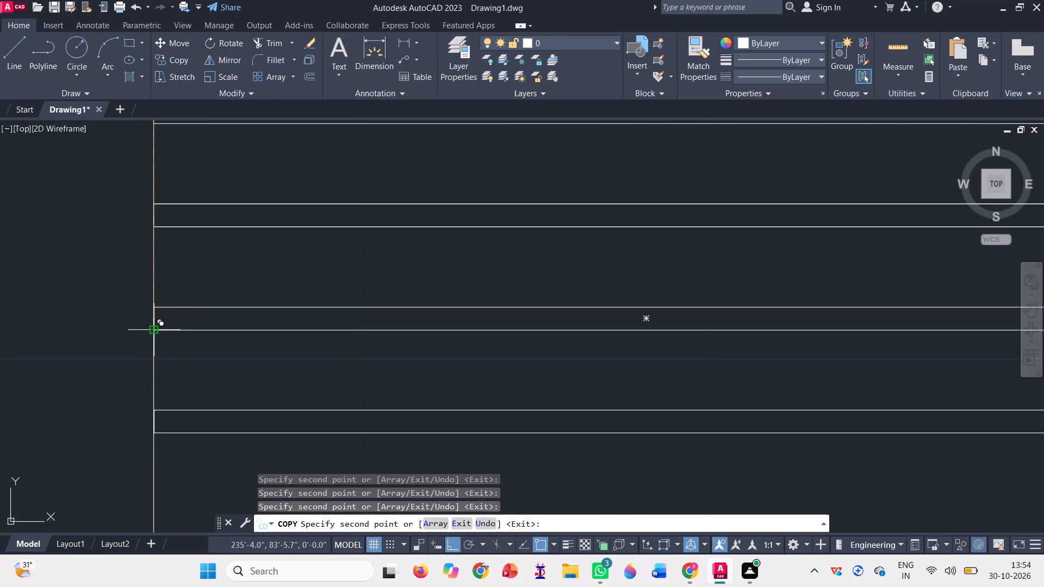
{"action": "left_click", "coordinate": [153, 329]}
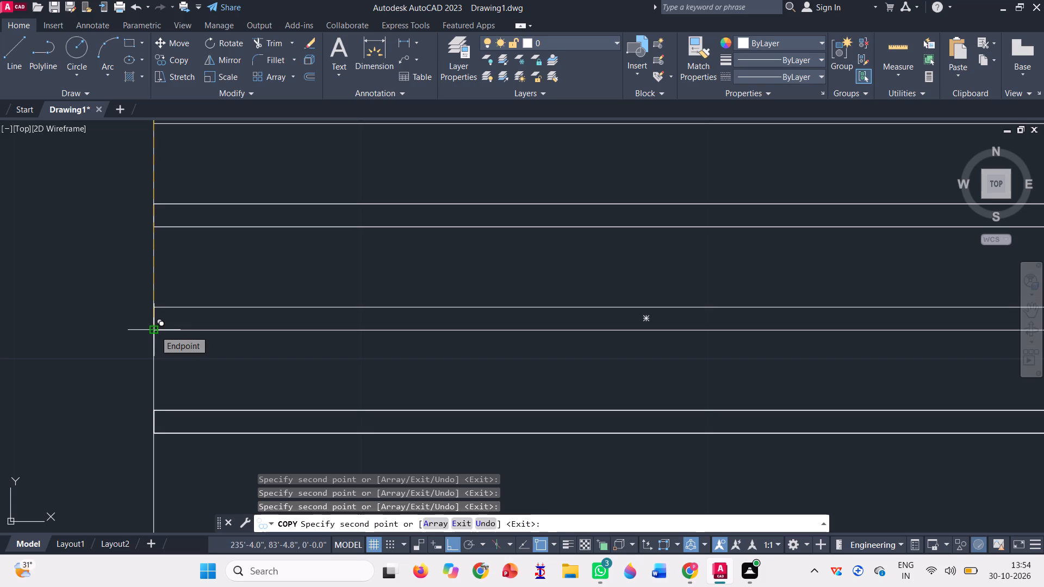
{"action": "scroll", "coordinate": [164, 269], "scroll_direction": "down", "scroll_amount": 2}
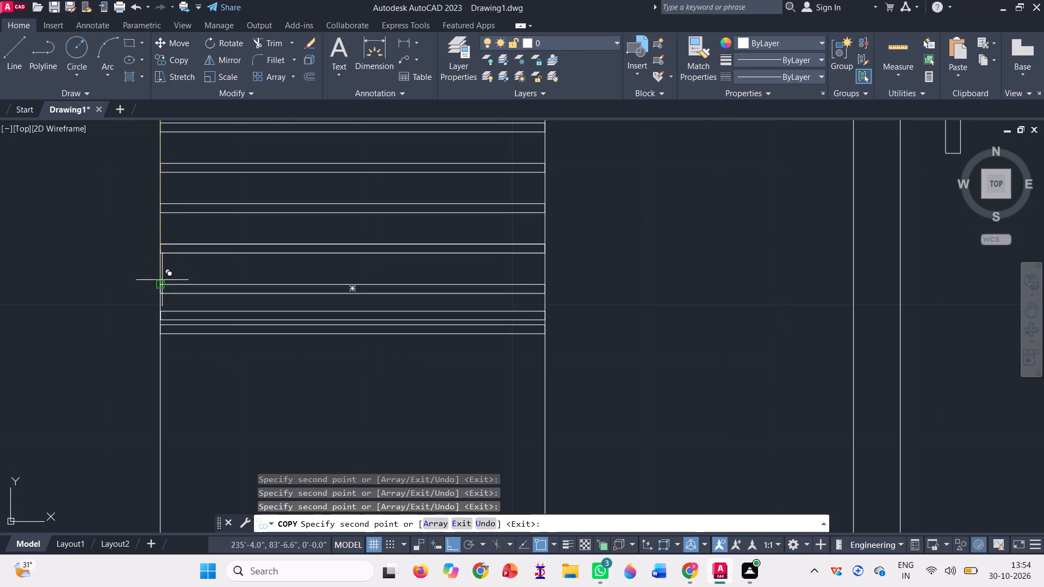
{"action": "scroll", "coordinate": [168, 349], "scroll_direction": "up", "scroll_amount": 3}
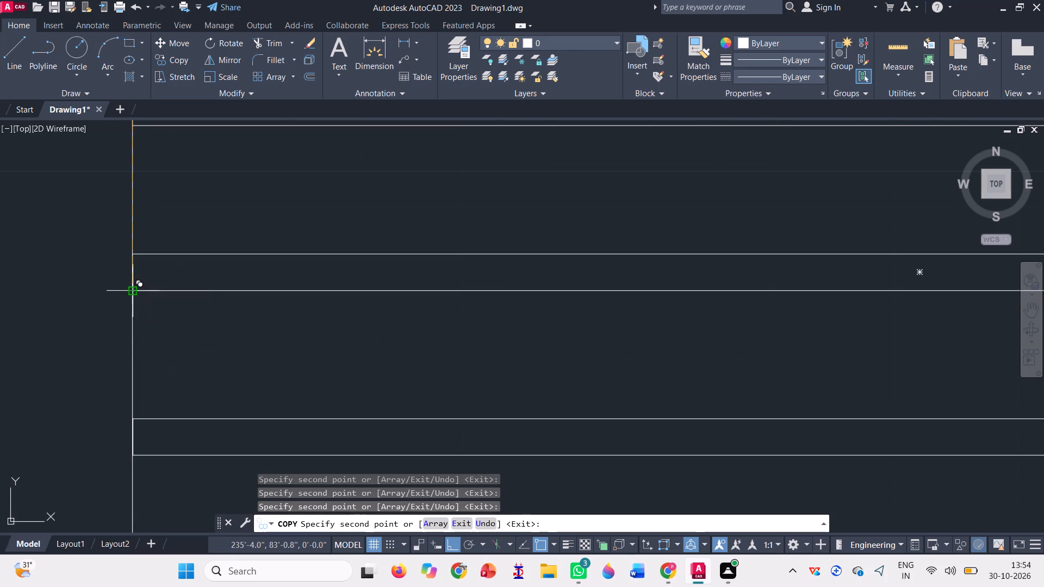
{"action": "left_click", "coordinate": [134, 293]}
Place the last slat copies down to the panel's bottom edge at the same spacing and finish the Copy command.
{"action": "scroll", "coordinate": [122, 227], "scroll_direction": "down", "scroll_amount": 3}
{"action": "scroll", "coordinate": [149, 294], "scroll_direction": "up", "scroll_amount": 4}
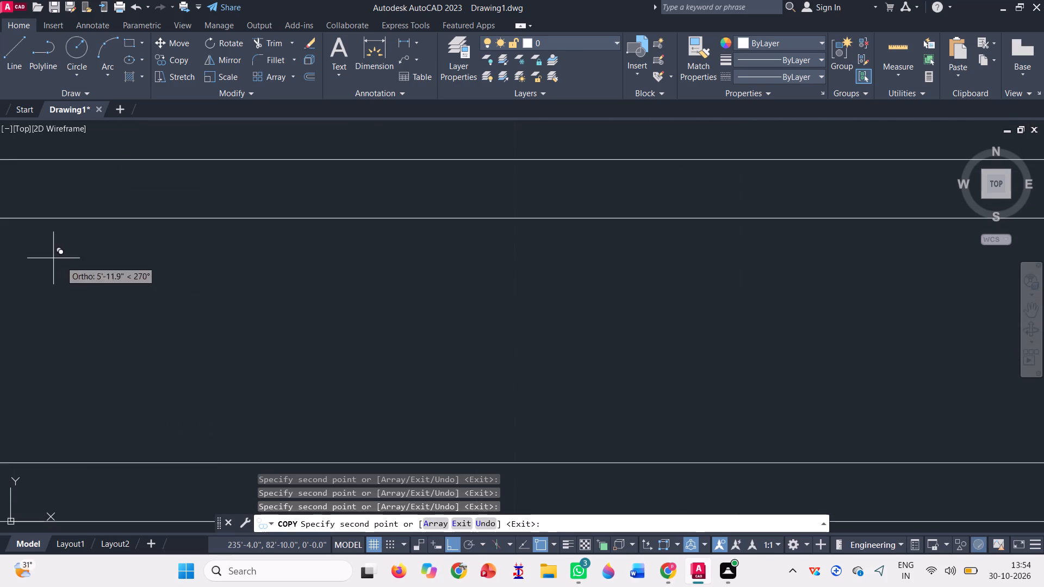
{"action": "scroll", "coordinate": [155, 273], "scroll_direction": "down", "scroll_amount": 2}
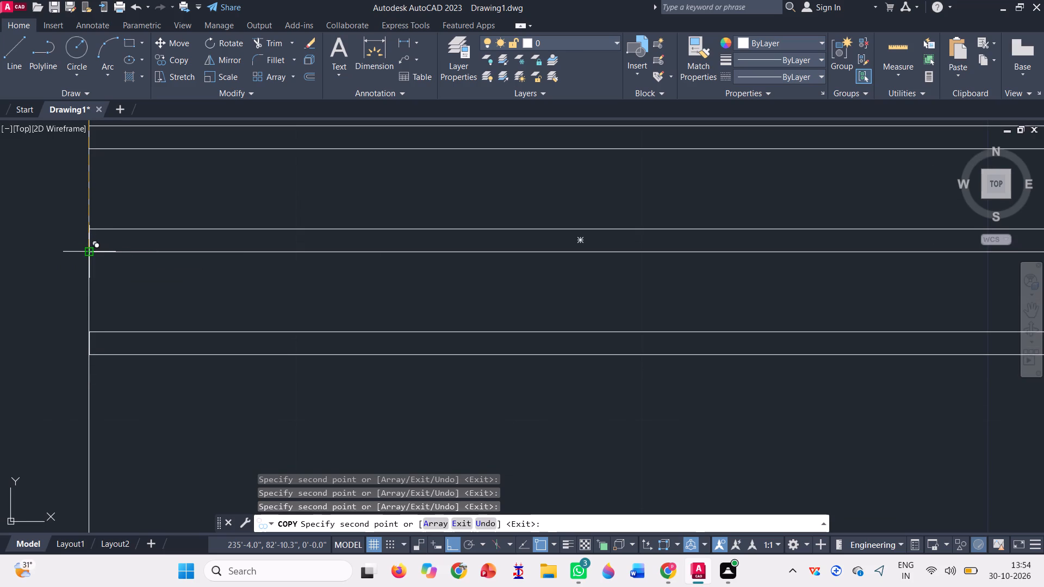
{"action": "left_click", "coordinate": [84, 248]}
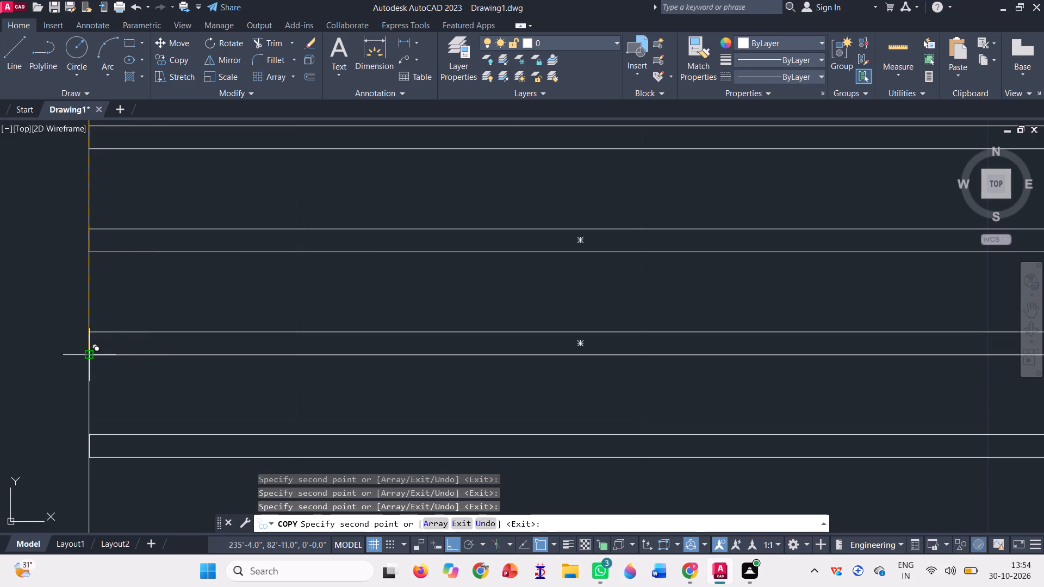
{"action": "left_click_drag", "start_coordinate": [86, 353], "coordinate": [92, 357]}
{"action": "scroll", "coordinate": [135, 264], "scroll_direction": "down", "scroll_amount": 2}
{"action": "scroll", "coordinate": [117, 346], "scroll_direction": "up", "scroll_amount": 2}
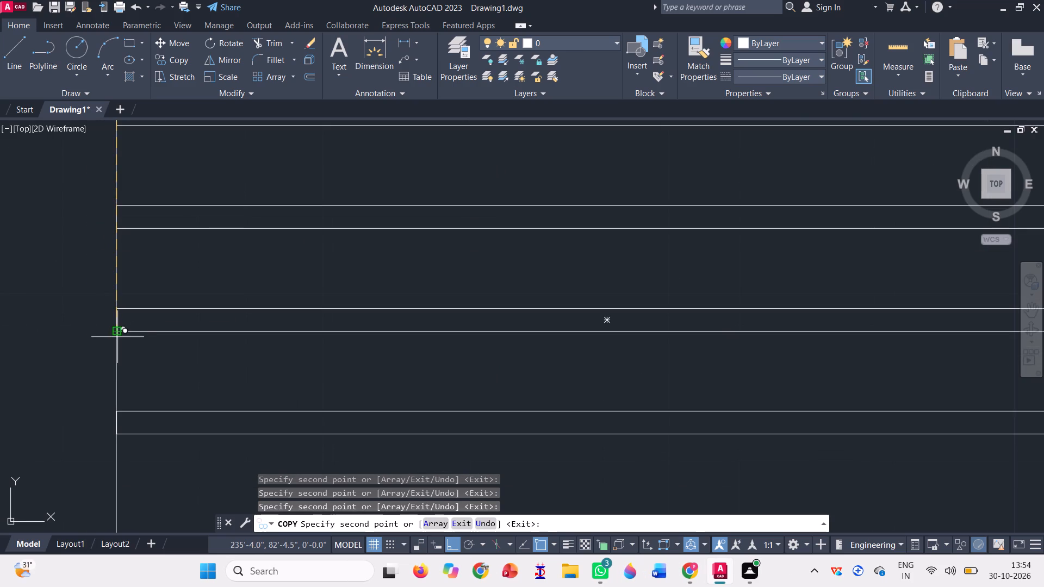
{"action": "left_click", "coordinate": [113, 330]}
{"action": "scroll", "coordinate": [123, 243], "scroll_direction": "down", "scroll_amount": 2}
{"action": "scroll", "coordinate": [129, 309], "scroll_direction": "up", "scroll_amount": 3}
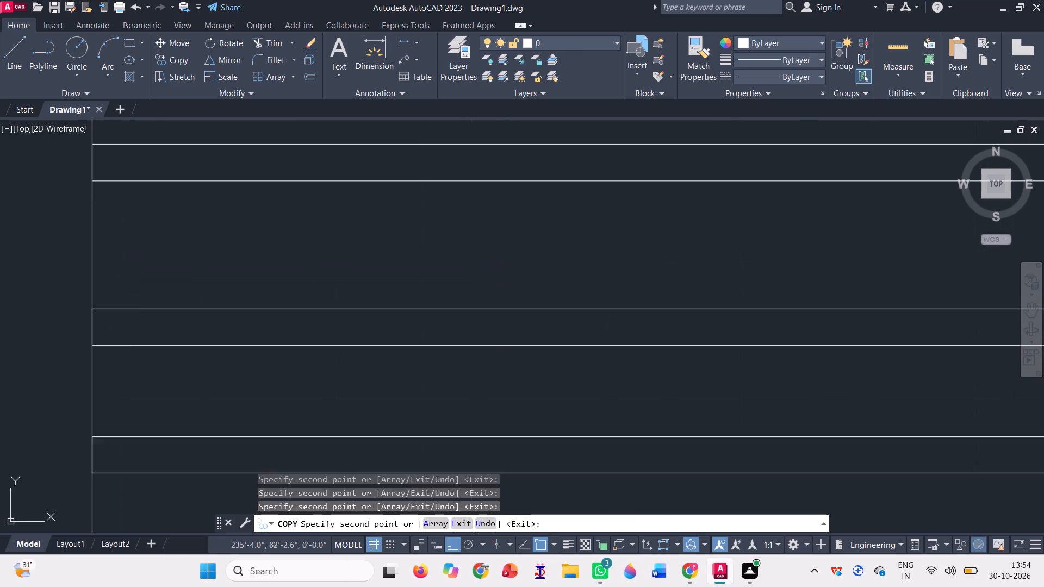
{"action": "left_click", "coordinate": [89, 345]}
{"action": "scroll", "coordinate": [151, 303], "scroll_direction": "down", "scroll_amount": 4}
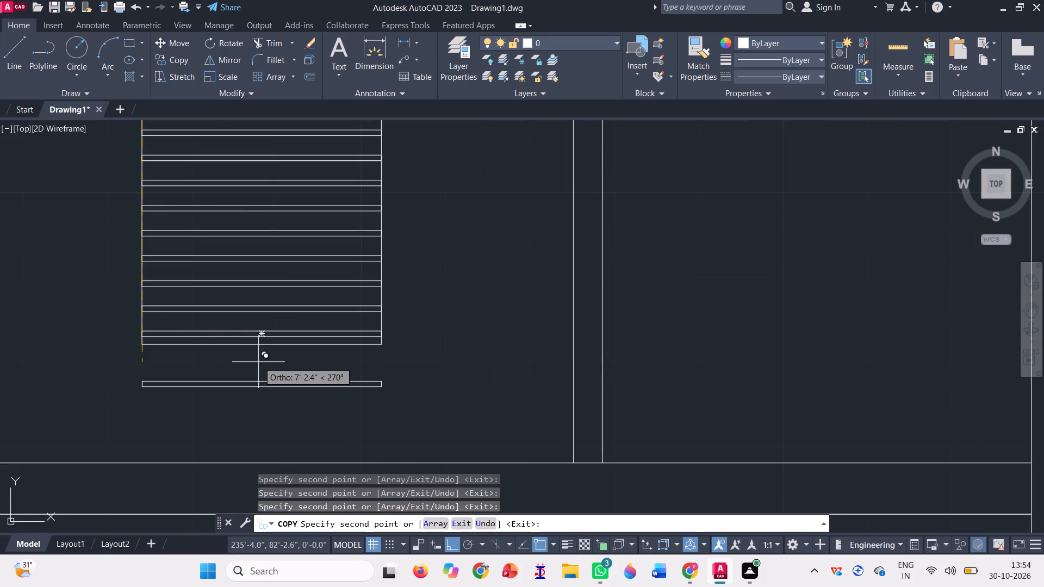
{"action": "key", "text": "space"}
Erase the duplicate slat stacked on another in the lower part of the panel.
{"action": "scroll", "coordinate": [246, 346], "scroll_direction": "down", "scroll_amount": 1}
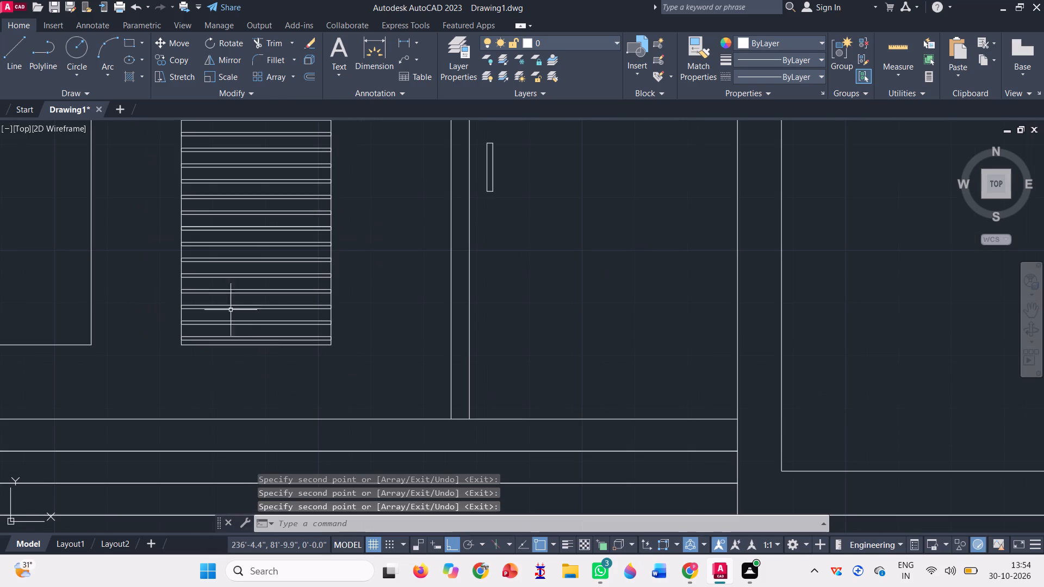
{"action": "scroll", "coordinate": [207, 211], "scroll_direction": "up", "scroll_amount": 2}
{"action": "left_click", "coordinate": [221, 251]}
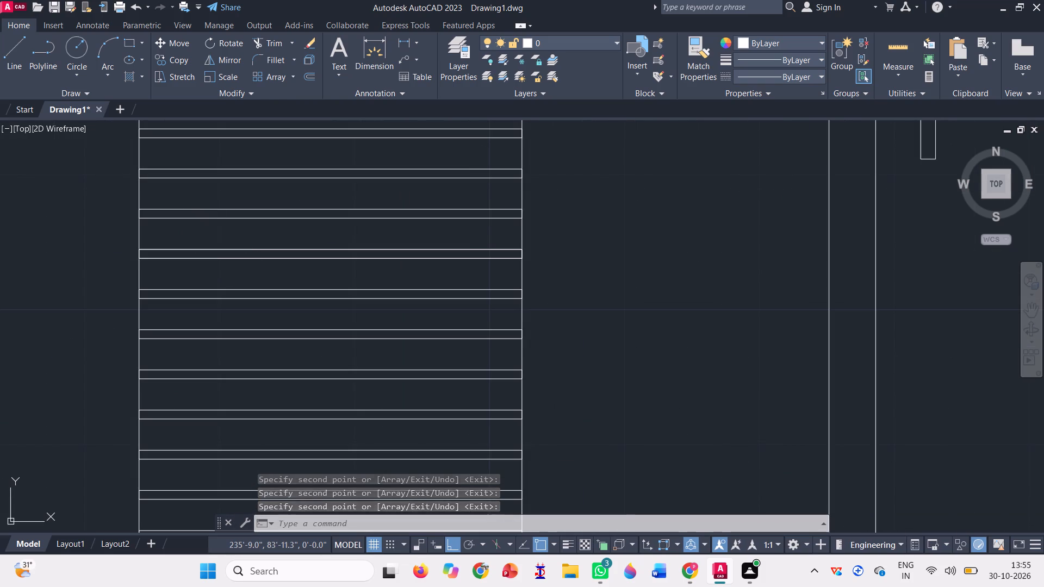
{"action": "key", "text": "Delete"}
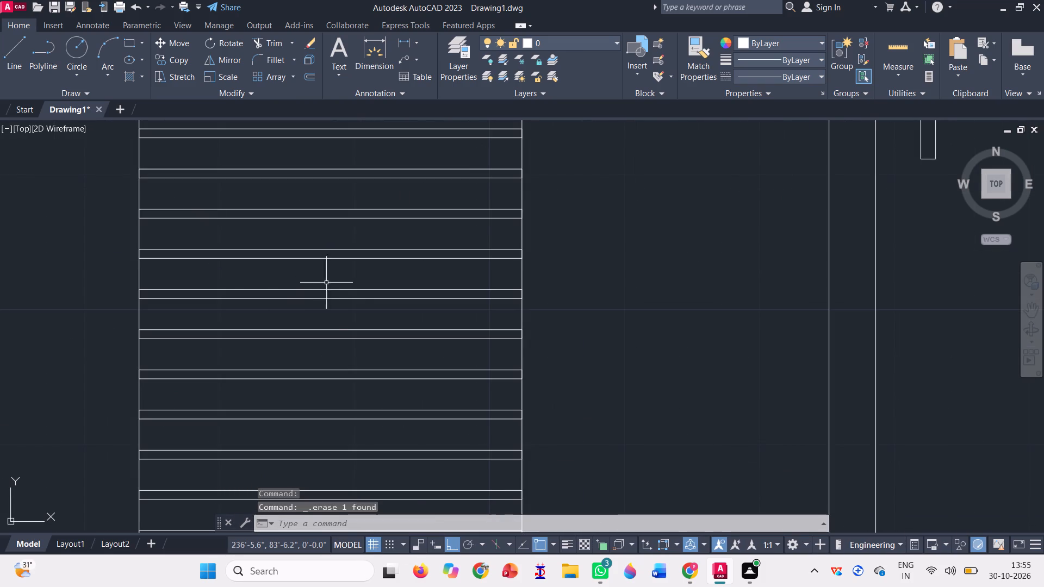
Erase the extra slat that partly overlaps its neighbour near the middle of the panel.
{"action": "scroll", "coordinate": [339, 298], "scroll_direction": "down", "scroll_amount": 4}
{"action": "scroll", "coordinate": [318, 227], "scroll_direction": "up", "scroll_amount": 3}
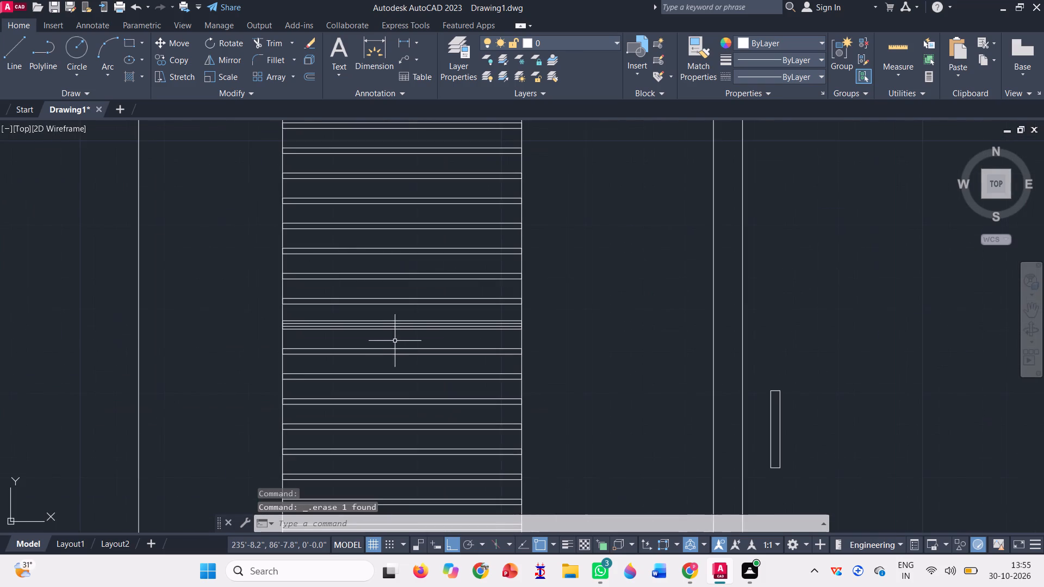
{"action": "scroll", "coordinate": [395, 330], "scroll_direction": "up", "scroll_amount": 3}
{"action": "left_click", "coordinate": [362, 298]}
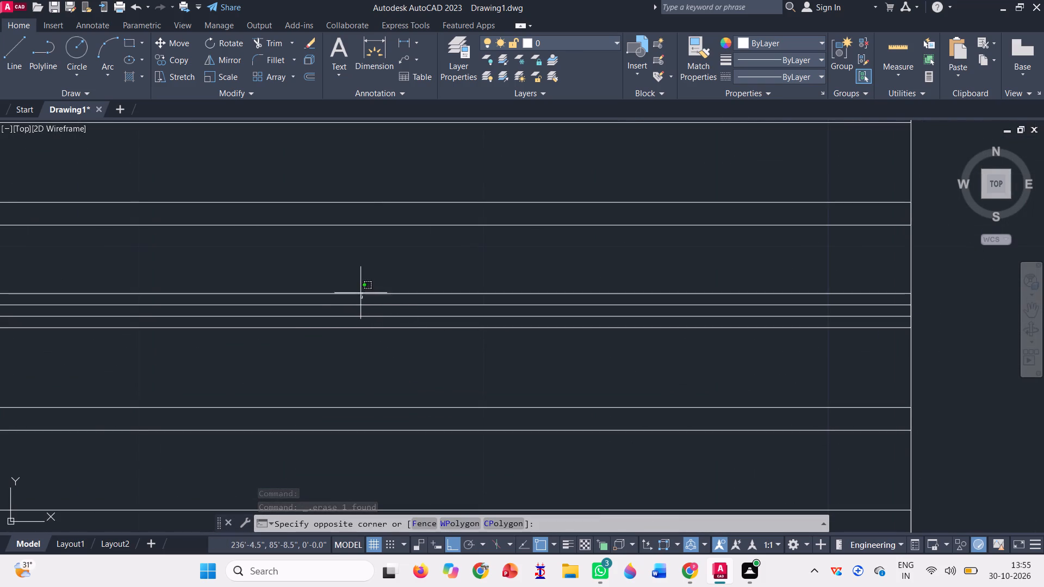
{"action": "left_click", "coordinate": [361, 284]}
{"action": "key", "text": "Delete"}
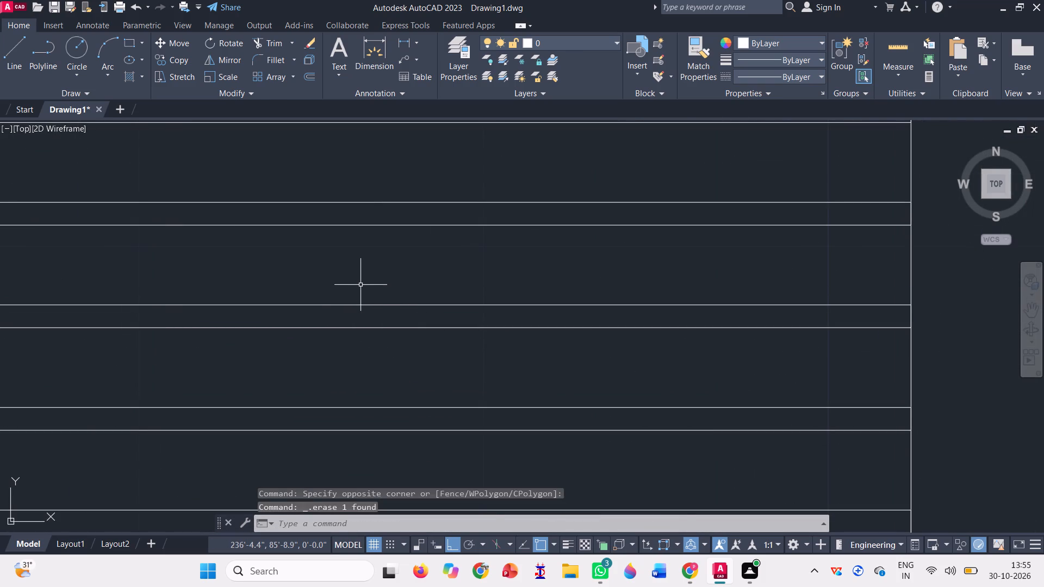
Copy the panel's top slat into the empty tall panel beside it, using the panels' matching top corners as reference points.
{"action": "scroll", "coordinate": [361, 285], "scroll_direction": "down", "scroll_amount": 5}
{"action": "scroll", "coordinate": [331, 168], "scroll_direction": "up", "scroll_amount": 3}
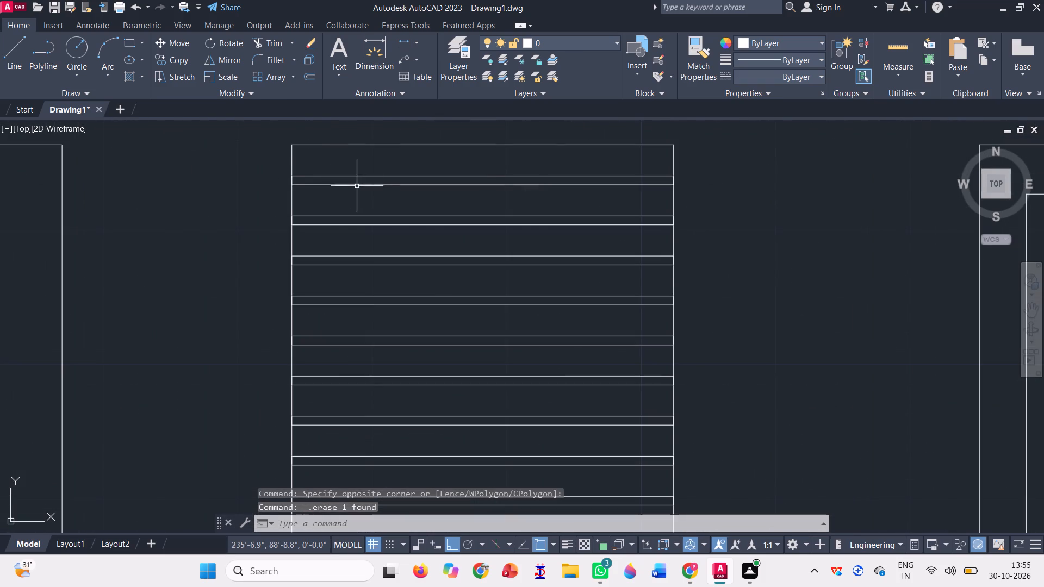
{"action": "left_click", "coordinate": [359, 186]}
{"action": "scroll", "coordinate": [393, 218], "scroll_direction": "down", "scroll_amount": 2}
{"action": "type", "text": "co"}
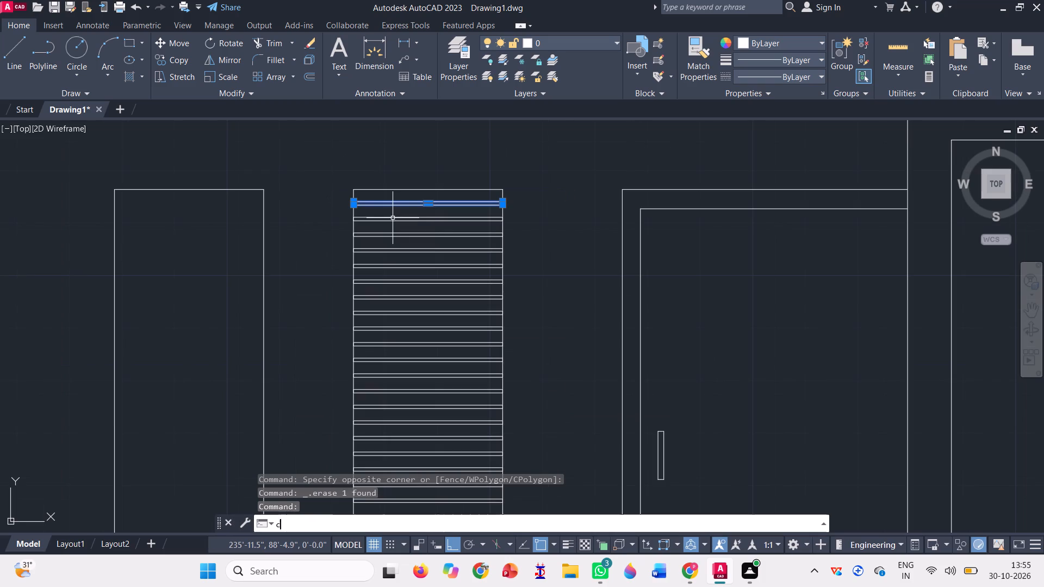
{"action": "key", "text": "space"}
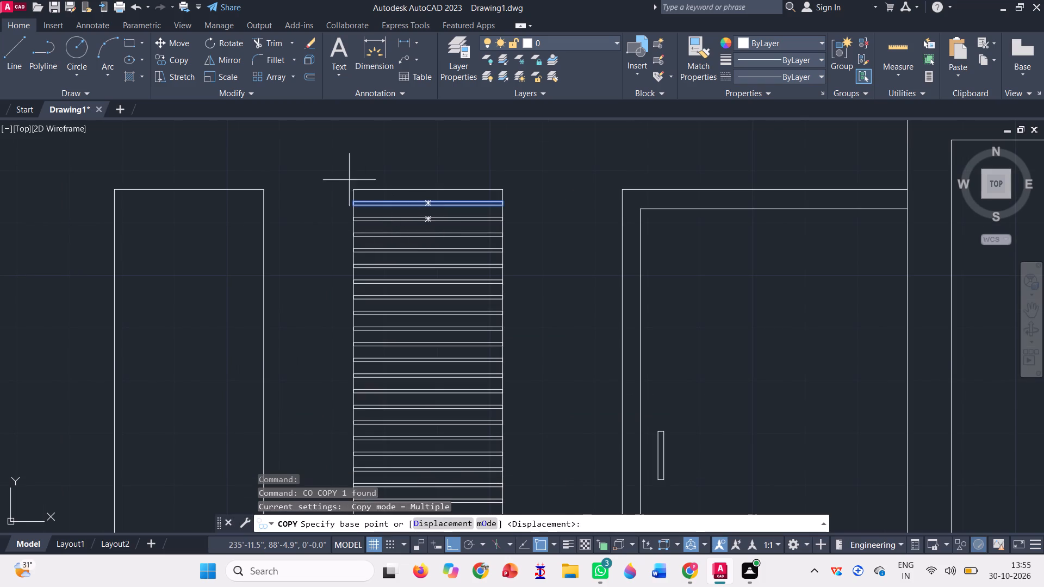
{"action": "left_click", "coordinate": [350, 189]}
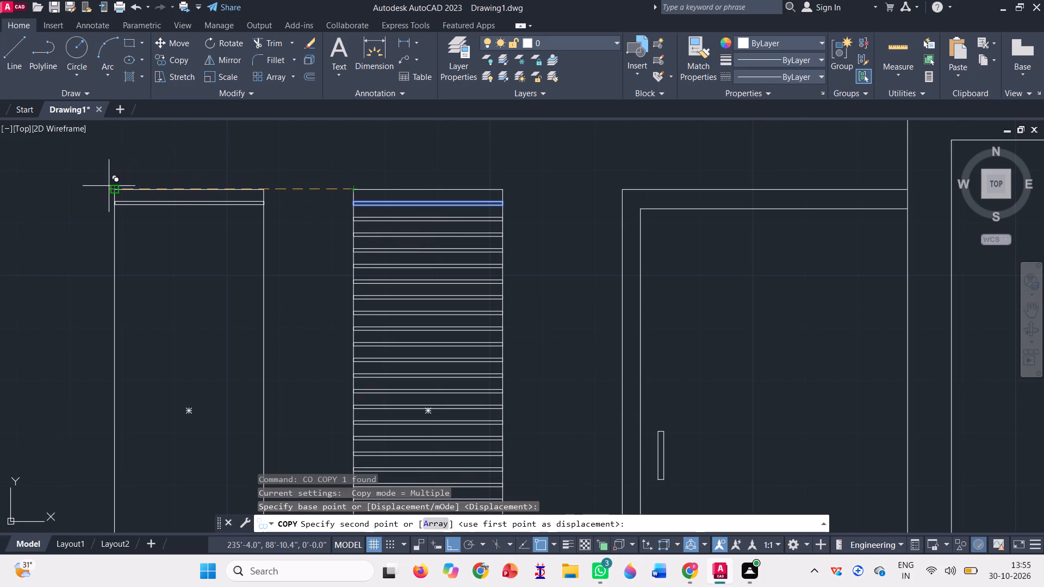
{"action": "left_click", "coordinate": [111, 181]}
{"action": "scroll", "coordinate": [105, 203], "scroll_direction": "up", "scroll_amount": 4}
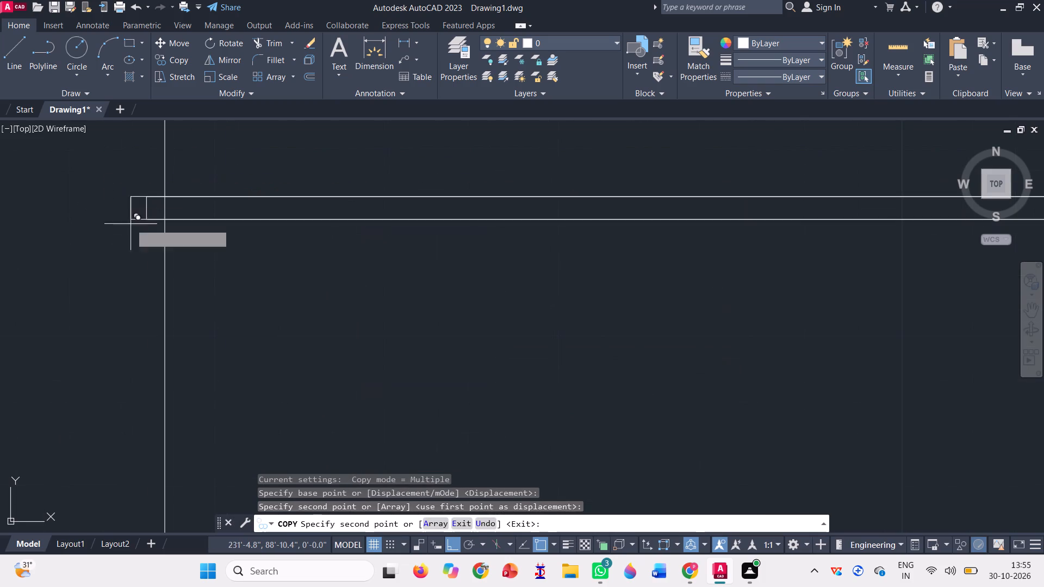
{"action": "scroll", "coordinate": [140, 230], "scroll_direction": "down", "scroll_amount": 3}
{"action": "scroll", "coordinate": [159, 191], "scroll_direction": "up", "scroll_amount": 3}
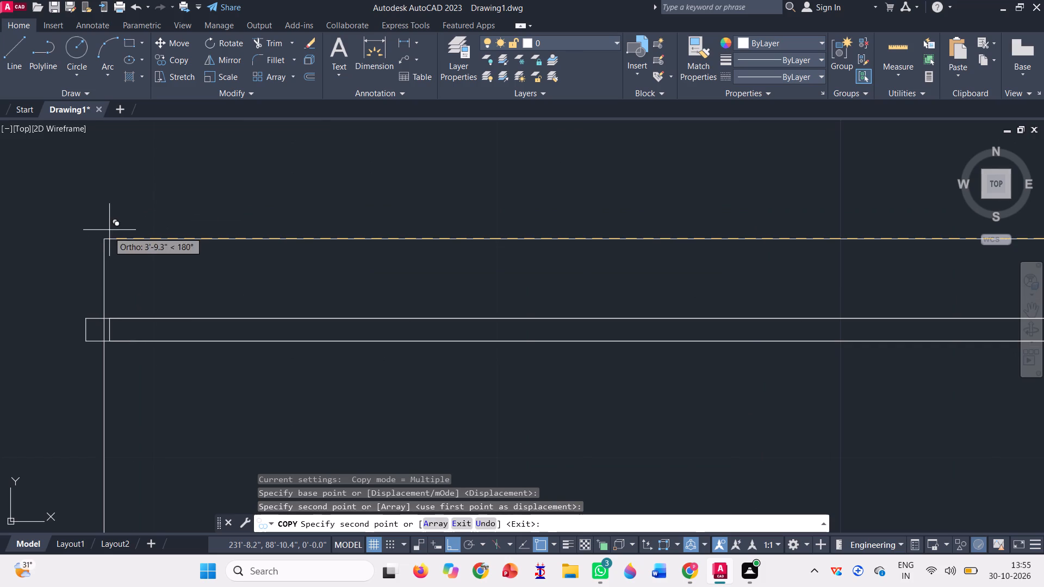
{"action": "left_click", "coordinate": [104, 238]}
{"action": "scroll", "coordinate": [115, 247], "scroll_direction": "down", "scroll_amount": 2}
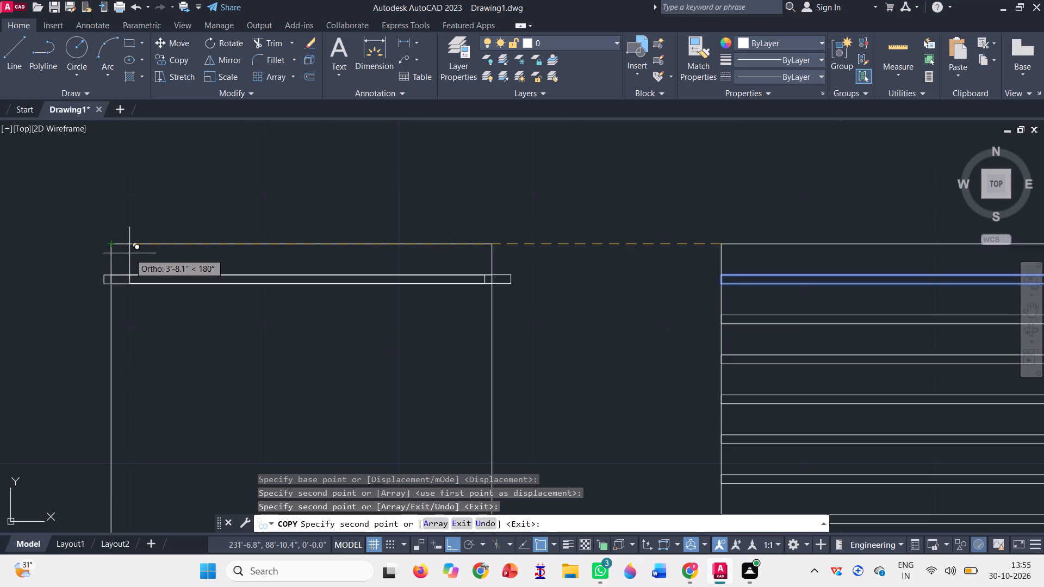
{"action": "key", "text": "Escape"}
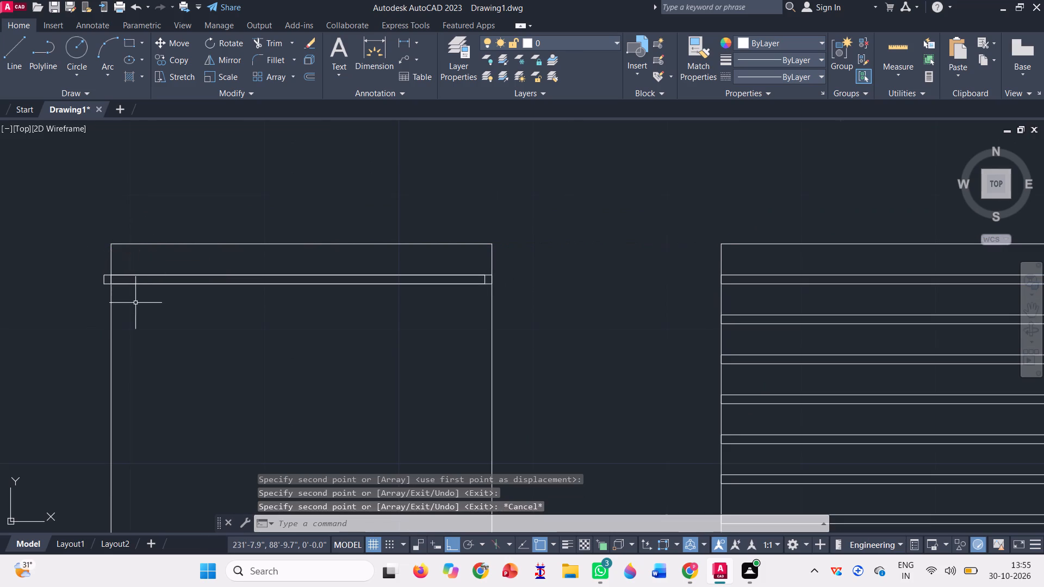
Erase the misaligned slat copy that sticks out past the side of the second tall panel.
{"action": "scroll", "coordinate": [134, 303], "scroll_direction": "up", "scroll_amount": 3}
{"action": "scroll", "coordinate": [132, 272], "scroll_direction": "down", "scroll_amount": 2}
{"action": "left_click", "coordinate": [85, 262]}
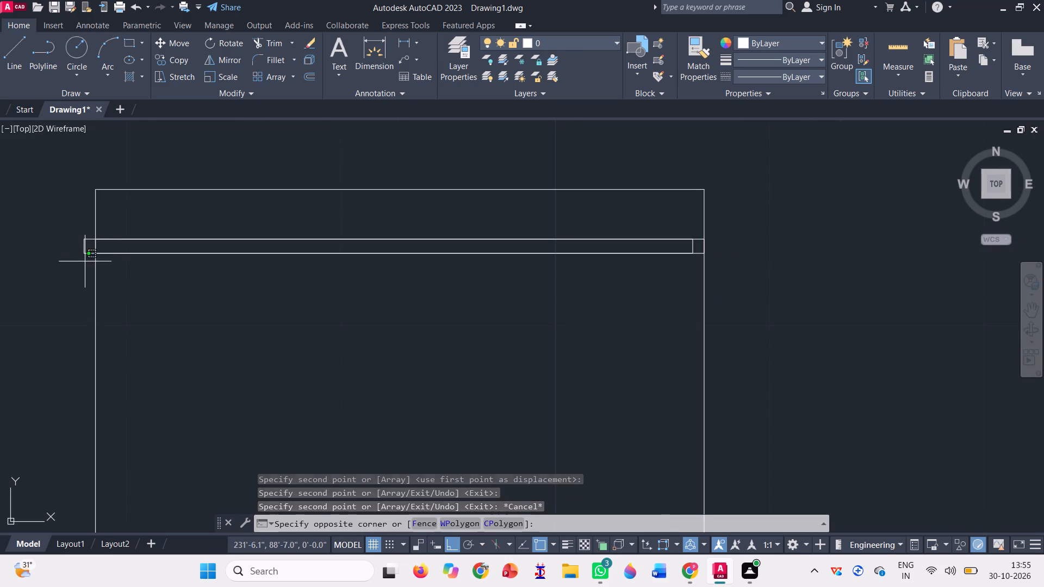
{"action": "left_click", "coordinate": [77, 239]}
{"action": "key", "text": "Delete"}
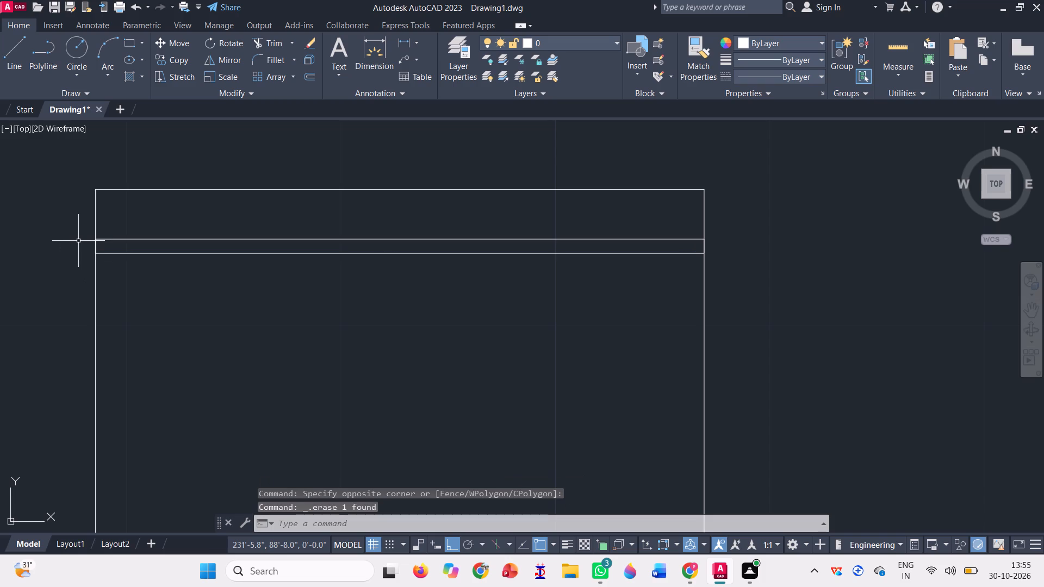
Copy the second tall panel's top slat from the panel's top corner to three positions below, each starting from the previous slat's lower corner.
{"action": "left_click", "coordinate": [157, 273]}
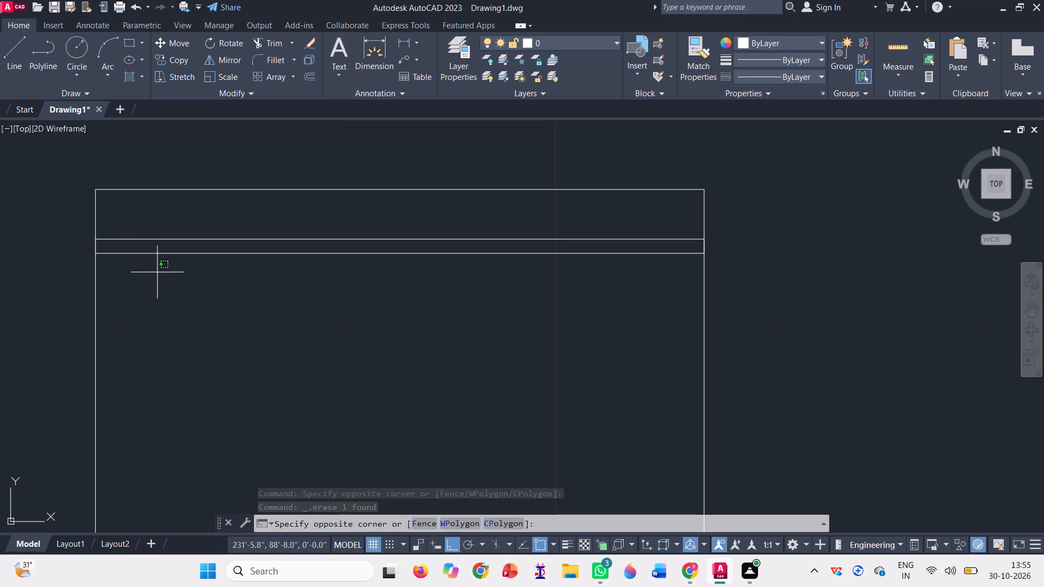
{"action": "left_click", "coordinate": [128, 224]}
{"action": "type", "text": "co"}
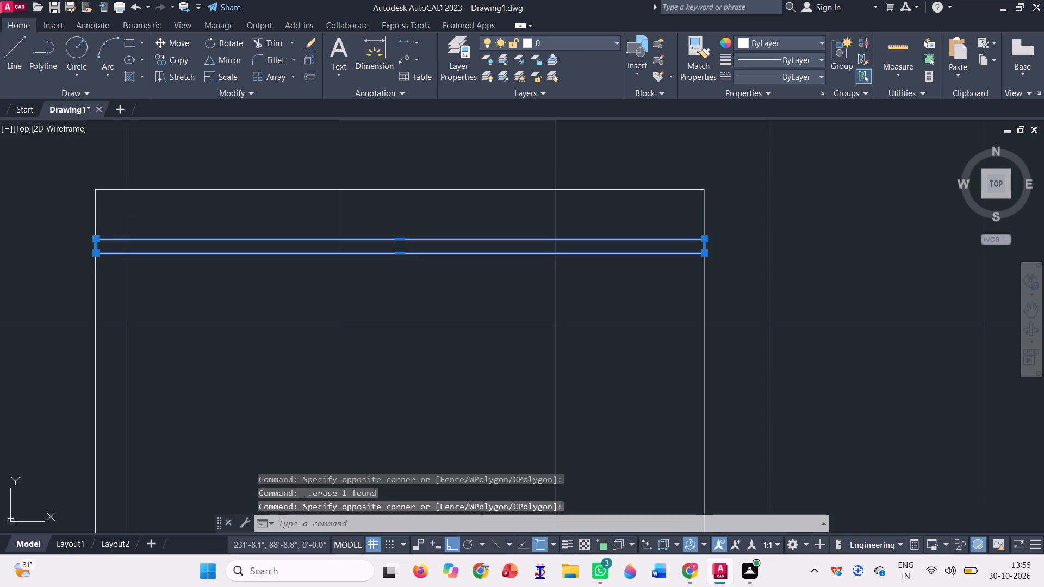
{"action": "key", "text": "space"}
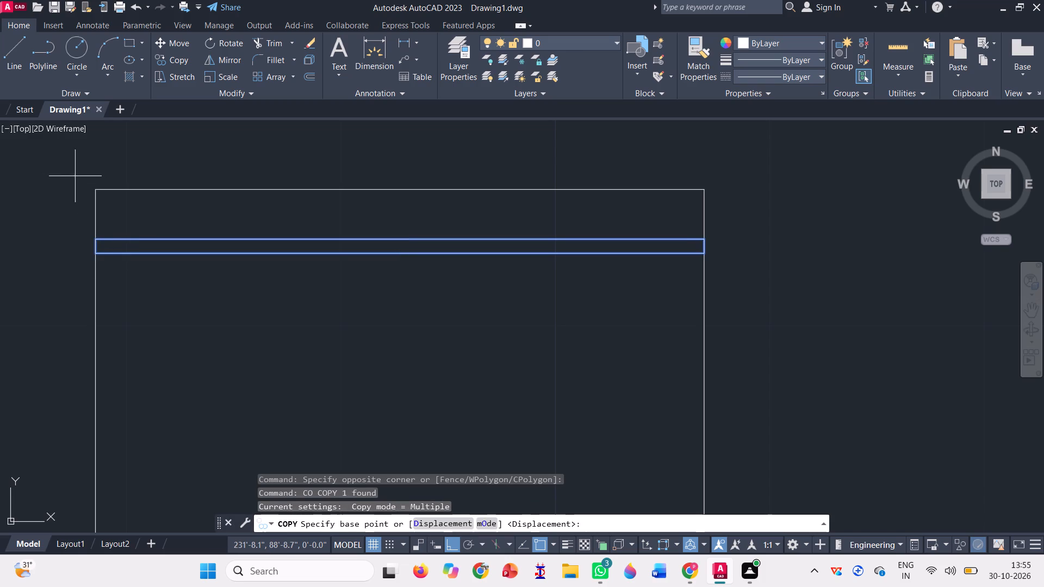
{"action": "left_click", "coordinate": [92, 186]}
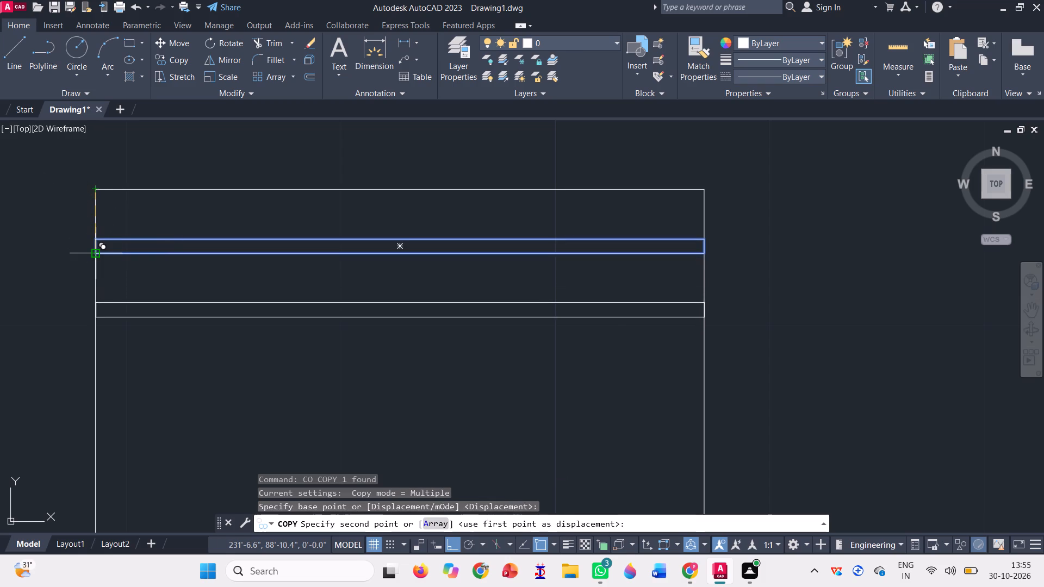
{"action": "left_click", "coordinate": [94, 252]}
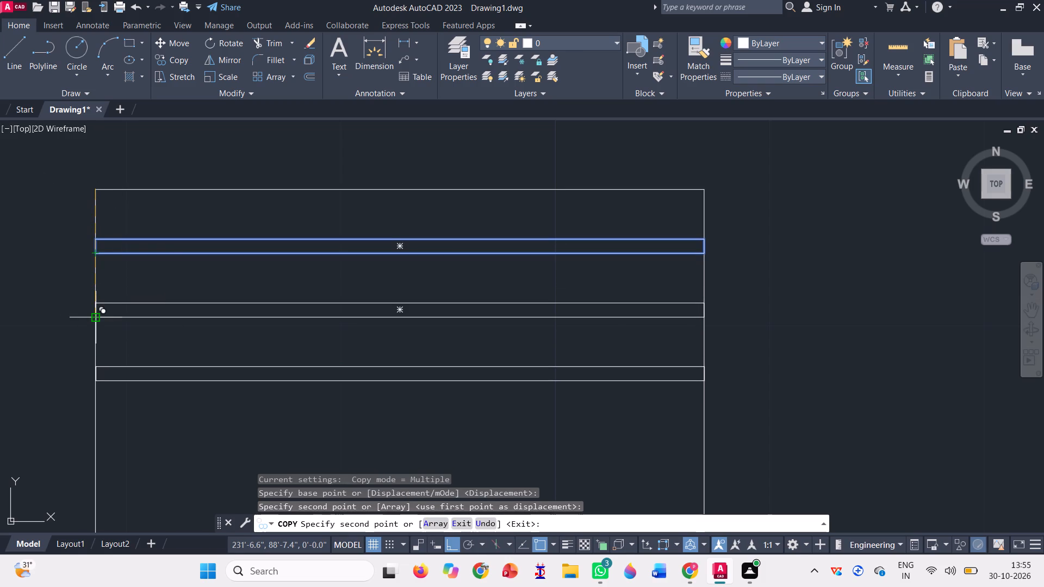
{"action": "left_click", "coordinate": [91, 314]}
{"action": "scroll", "coordinate": [122, 229], "scroll_direction": "down", "scroll_amount": 3}
{"action": "scroll", "coordinate": [151, 297], "scroll_direction": "up", "scroll_amount": 2}
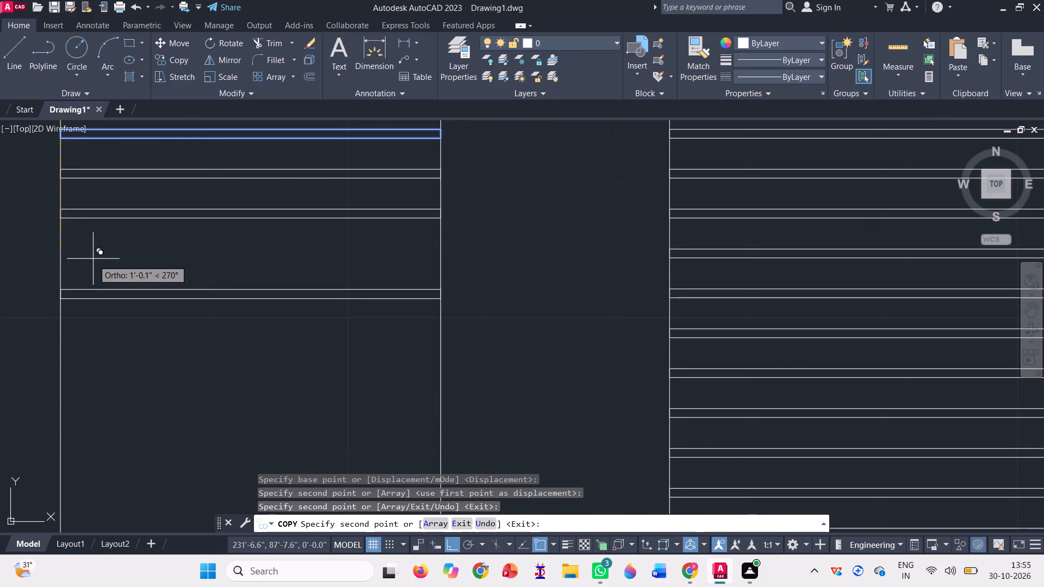
{"action": "left_click", "coordinate": [57, 217]}
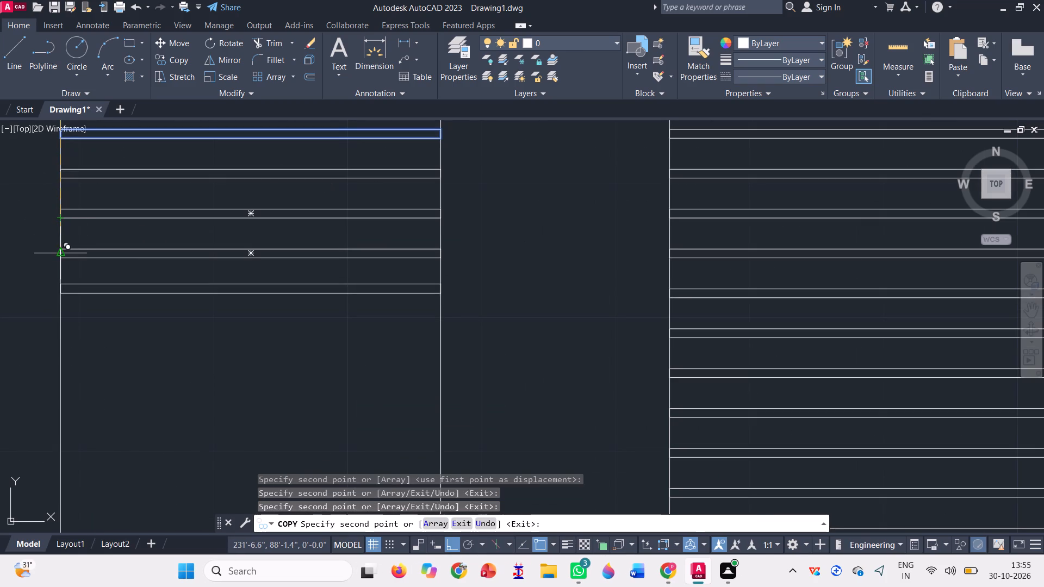
Continue the slat copies down the second panel with four more, each placed from the lower corner of the slat above.
{"action": "scroll", "coordinate": [59, 256], "scroll_direction": "up", "scroll_amount": 4}
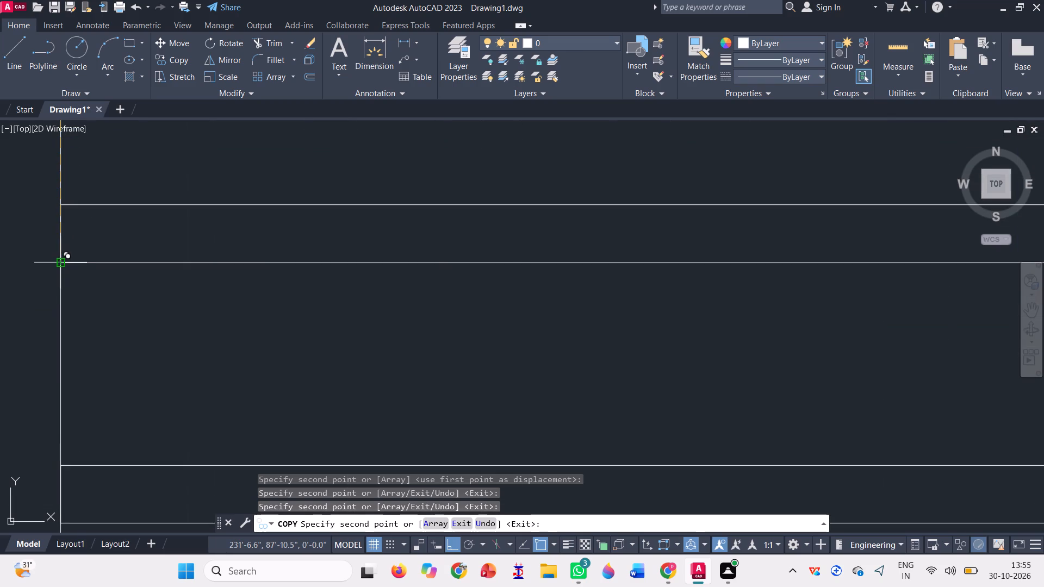
{"action": "left_click", "coordinate": [57, 263]}
{"action": "scroll", "coordinate": [83, 217], "scroll_direction": "down", "scroll_amount": 3}
{"action": "scroll", "coordinate": [86, 276], "scroll_direction": "up", "scroll_amount": 3}
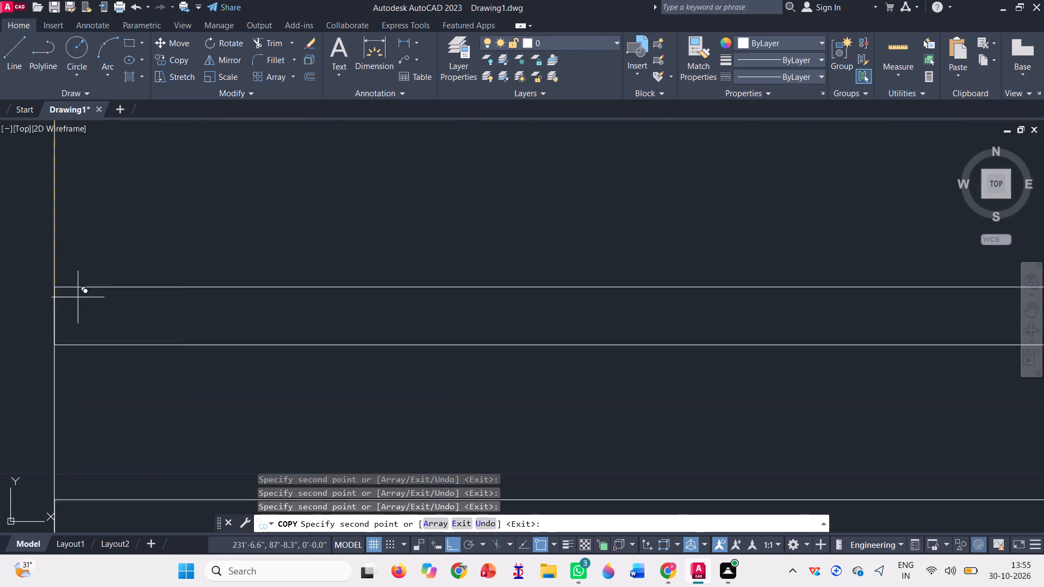
{"action": "left_click", "coordinate": [52, 342]}
{"action": "scroll", "coordinate": [117, 181], "scroll_direction": "down", "scroll_amount": 4}
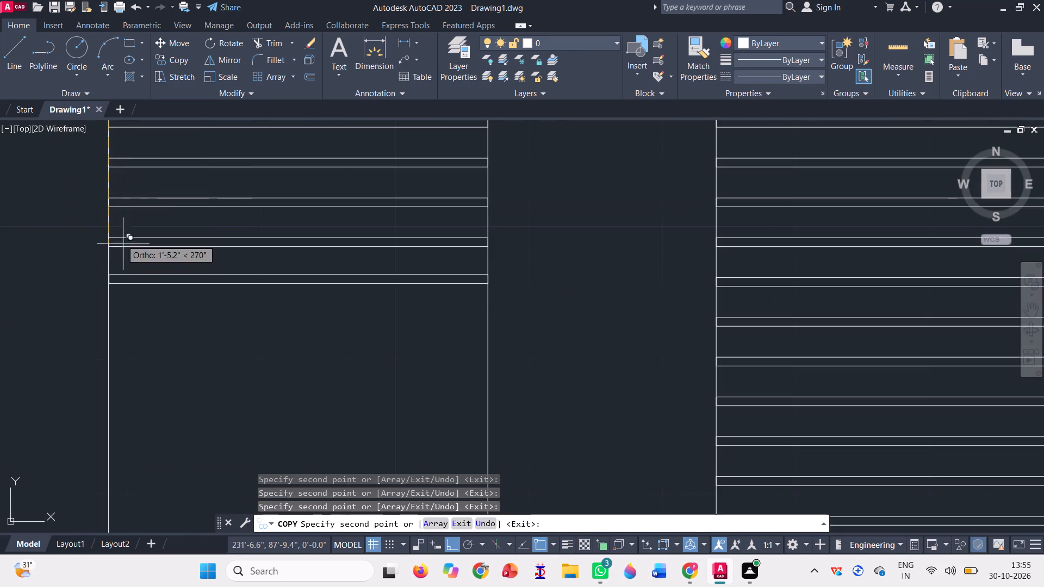
{"action": "scroll", "coordinate": [115, 251], "scroll_direction": "up", "scroll_amount": 3}
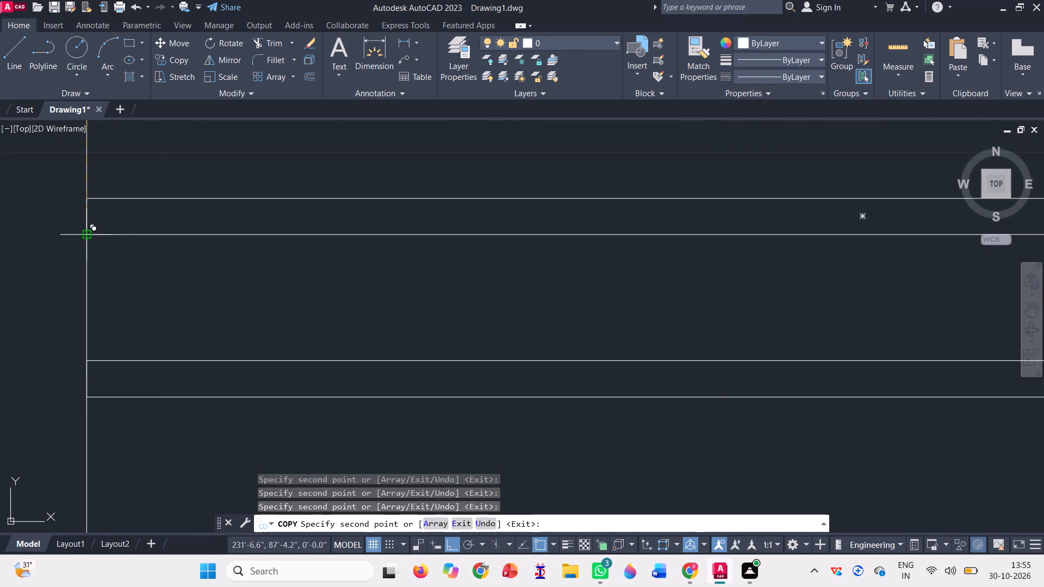
{"action": "left_click", "coordinate": [90, 234]}
{"action": "scroll", "coordinate": [103, 189], "scroll_direction": "down", "scroll_amount": 1}
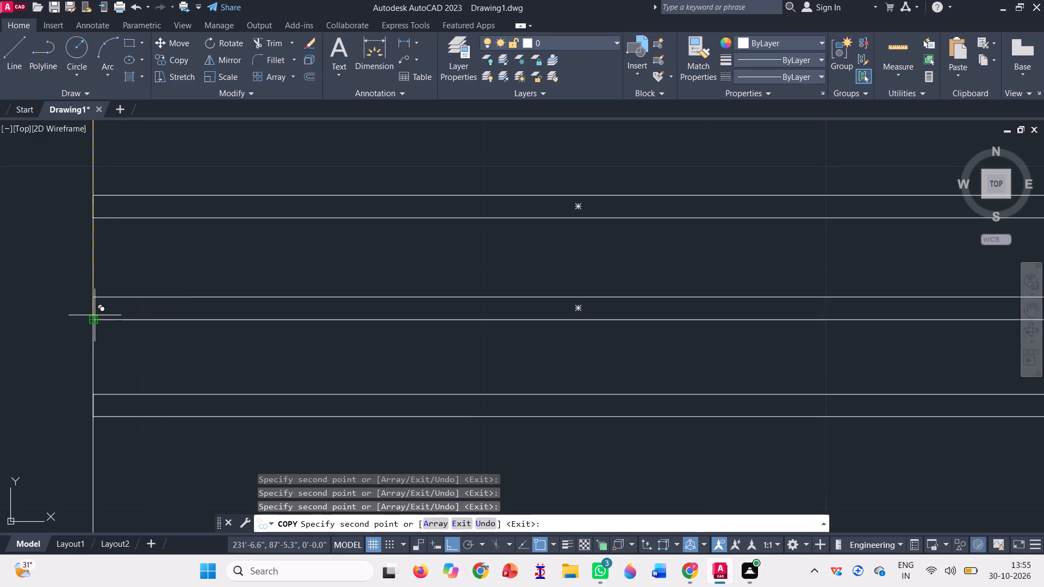
{"action": "left_click", "coordinate": [96, 315]}
Place another four slat copies below the existing ones in the second panel, snapping each to the last slat's lower corner.
{"action": "scroll", "coordinate": [140, 203], "scroll_direction": "down", "scroll_amount": 3}
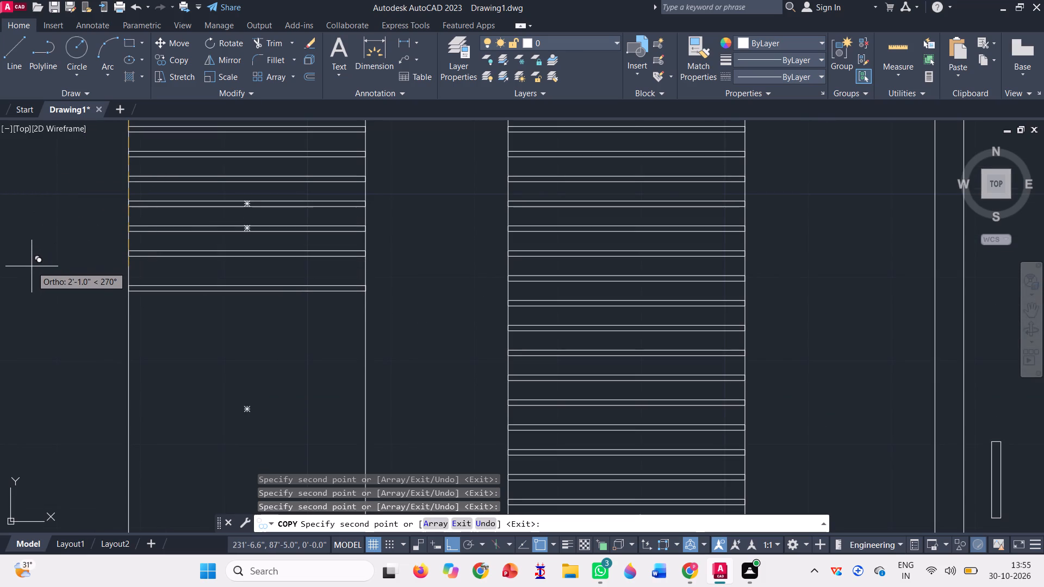
{"action": "scroll", "coordinate": [141, 272], "scroll_direction": "up", "scroll_amount": 2}
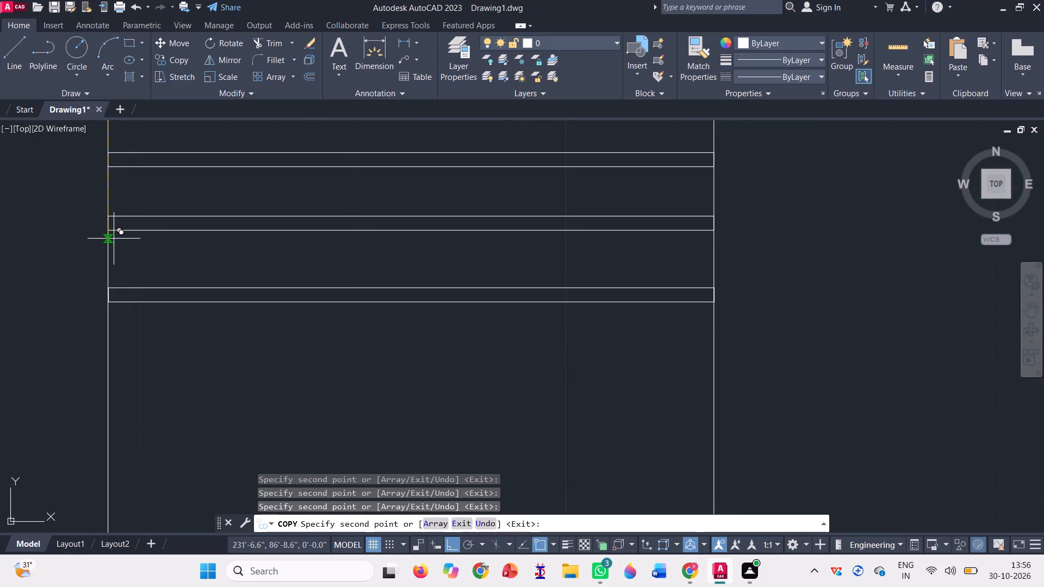
{"action": "scroll", "coordinate": [104, 226], "scroll_direction": "up", "scroll_amount": 3}
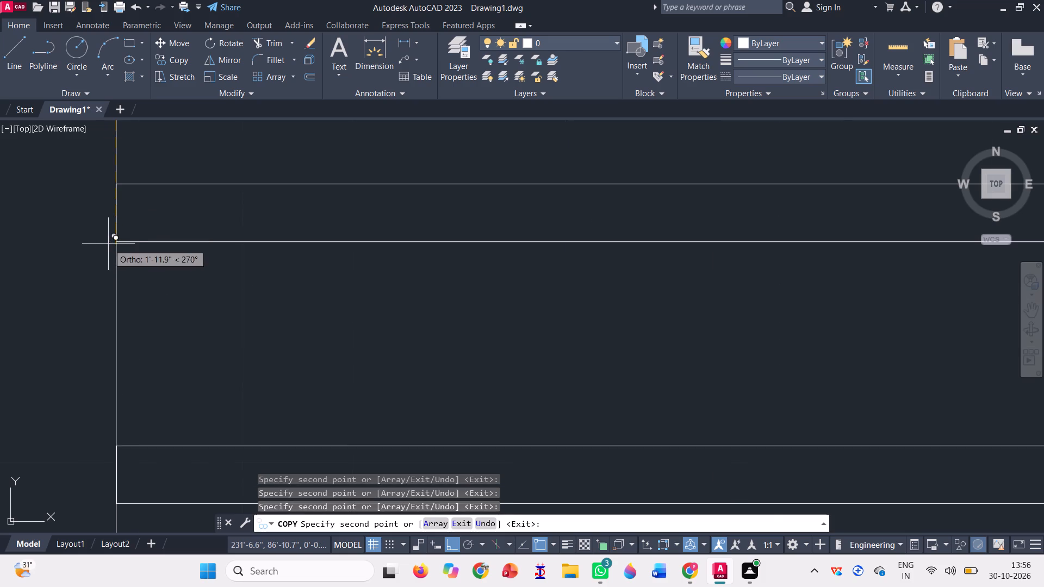
{"action": "left_click", "coordinate": [113, 239]}
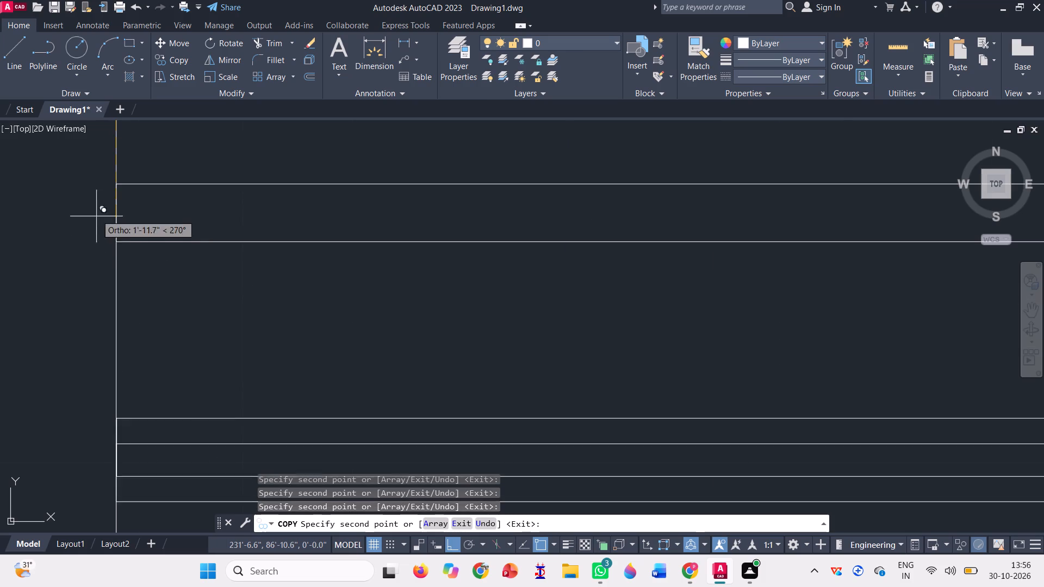
{"action": "scroll", "coordinate": [95, 200], "scroll_direction": "down", "scroll_amount": 3}
{"action": "scroll", "coordinate": [117, 277], "scroll_direction": "up", "scroll_amount": 3}
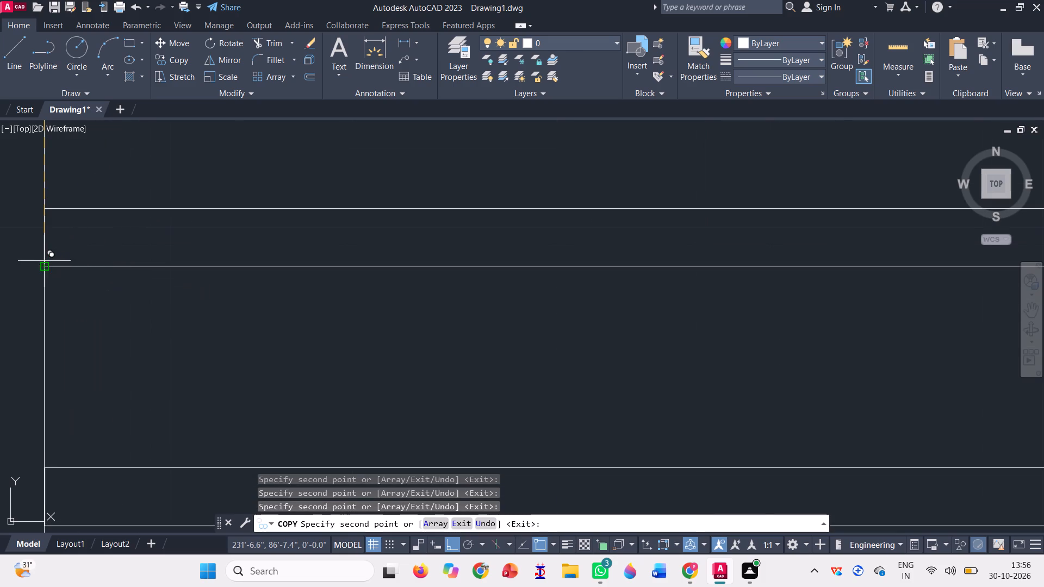
{"action": "left_click", "coordinate": [43, 266]}
{"action": "scroll", "coordinate": [79, 186], "scroll_direction": "down", "scroll_amount": 3}
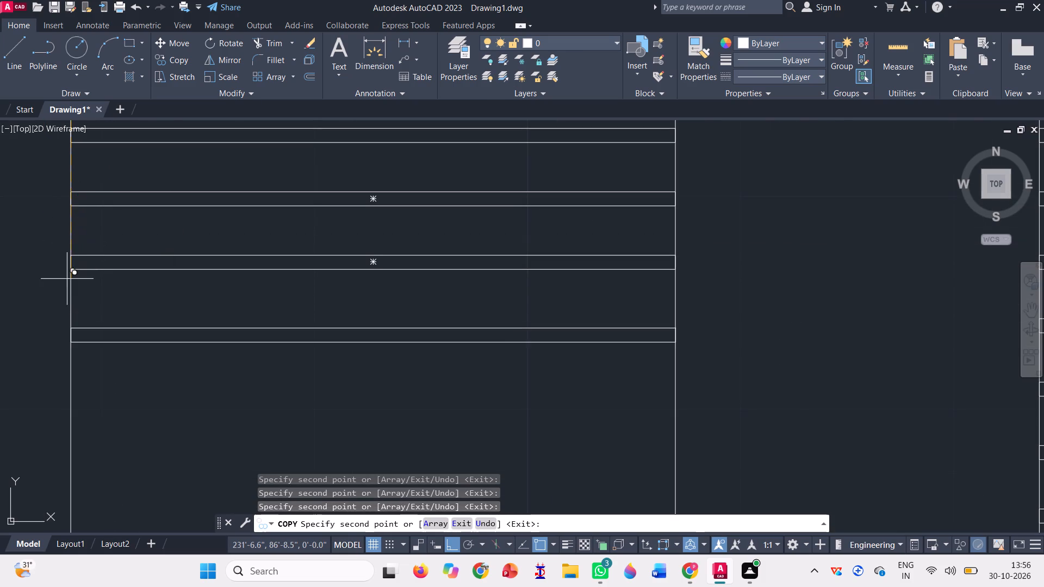
{"action": "scroll", "coordinate": [67, 279], "scroll_direction": "up", "scroll_amount": 2}
{"action": "left_click", "coordinate": [74, 250]}
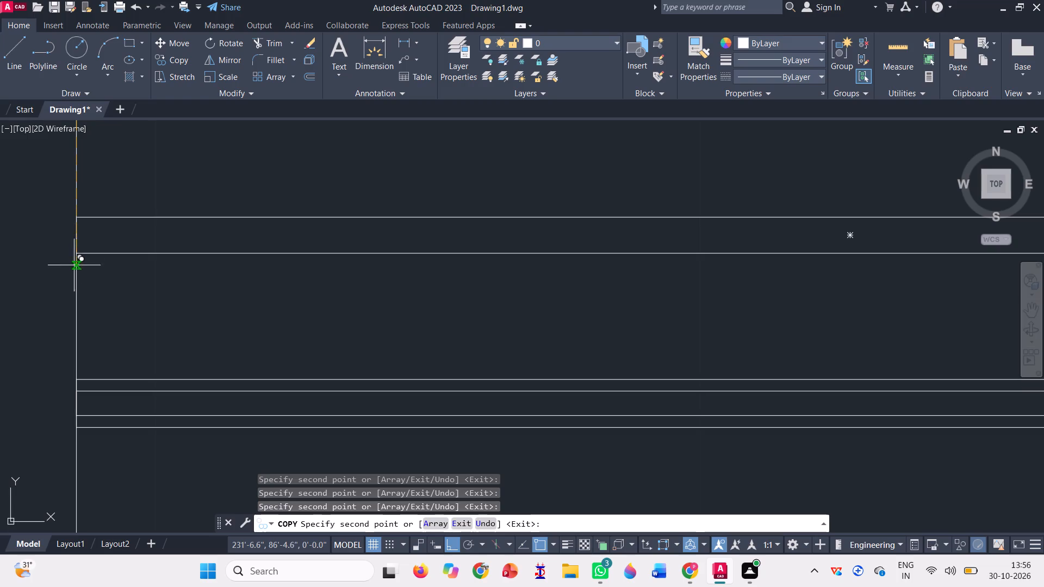
{"action": "scroll", "coordinate": [90, 203], "scroll_direction": "down", "scroll_amount": 2}
{"action": "scroll", "coordinate": [90, 285], "scroll_direction": "up", "scroll_amount": 3}
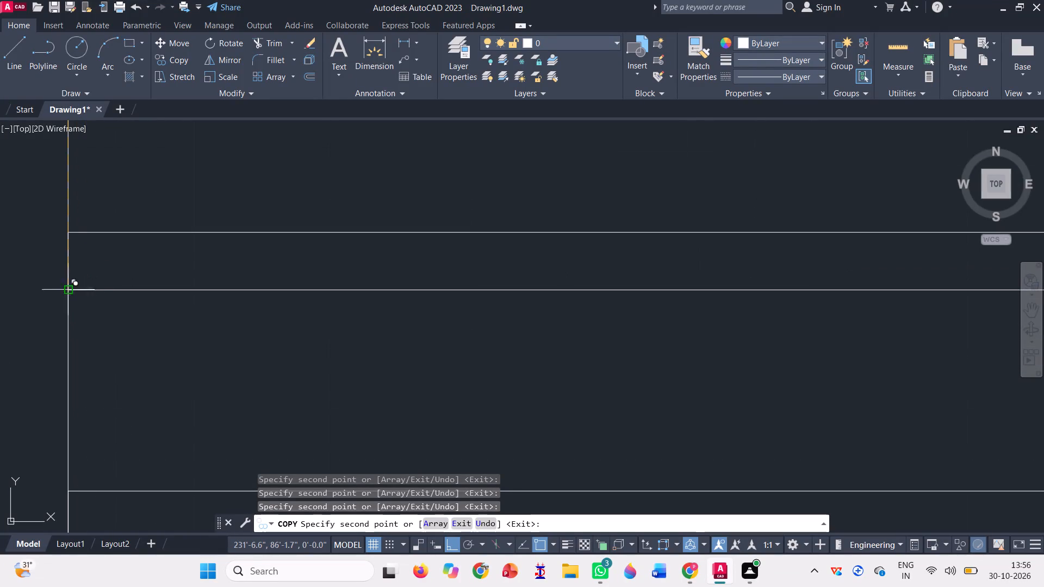
{"action": "left_click", "coordinate": [68, 288]}
Add four further slat copies toward the middle of the second panel, each placed from the preceding slat's lower corner.
{"action": "scroll", "coordinate": [77, 202], "scroll_direction": "down", "scroll_amount": 4}
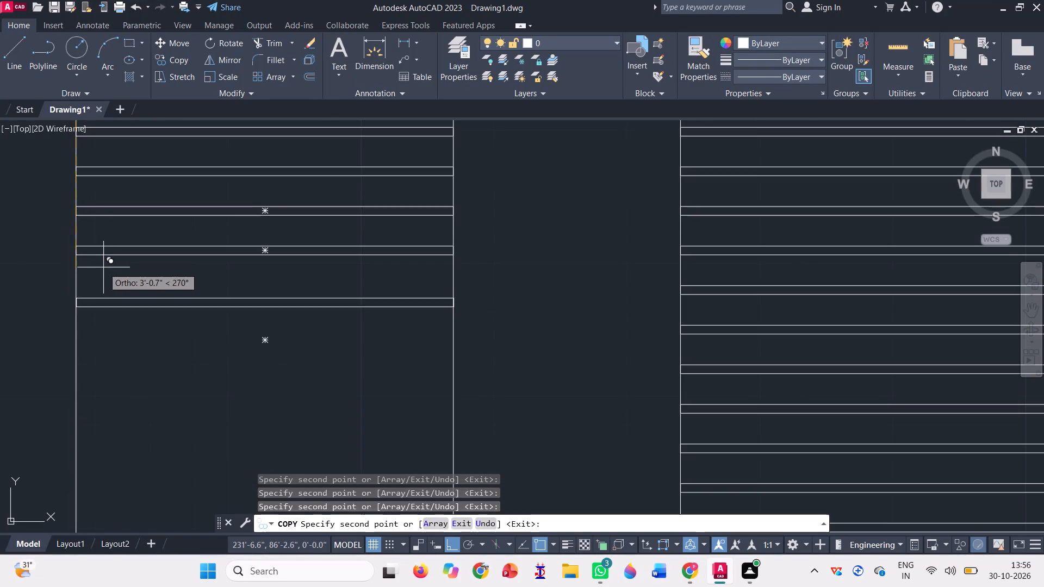
{"action": "scroll", "coordinate": [82, 258], "scroll_direction": "up", "scroll_amount": 2}
{"action": "left_click", "coordinate": [64, 247]}
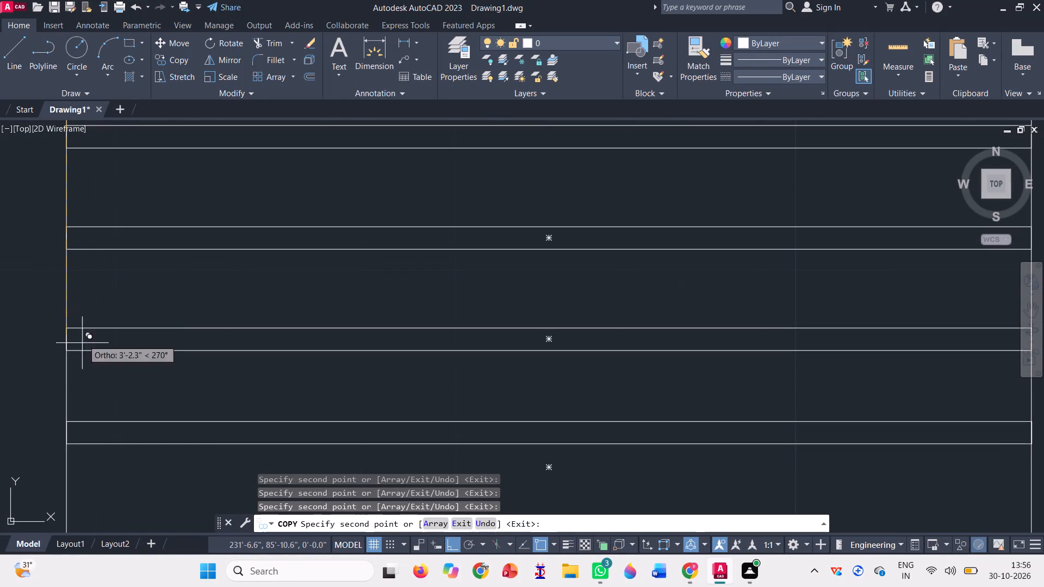
{"action": "left_click", "coordinate": [66, 351]}
{"action": "scroll", "coordinate": [82, 209], "scroll_direction": "down", "scroll_amount": 3}
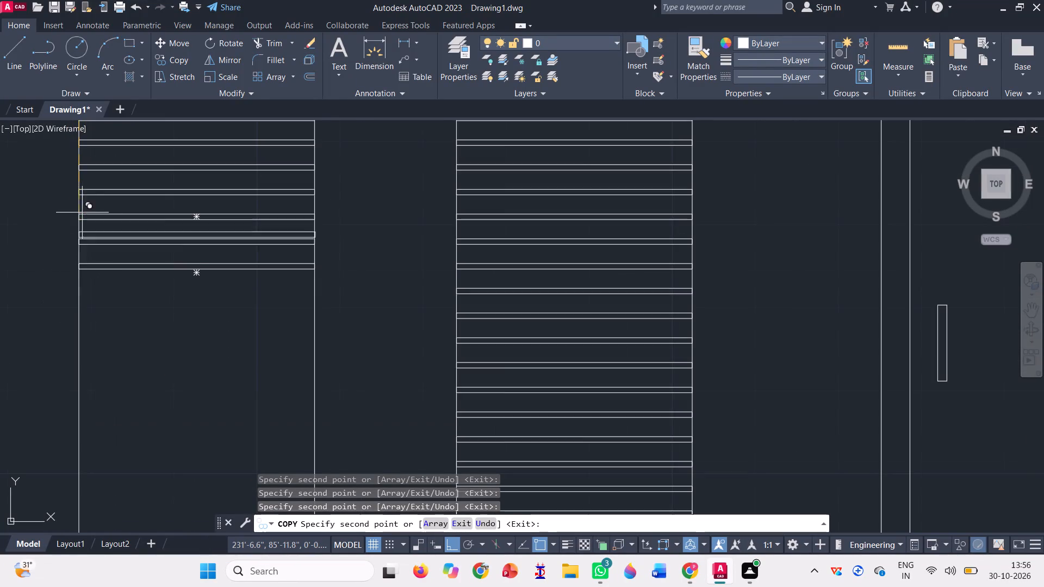
{"action": "scroll", "coordinate": [82, 292], "scroll_direction": "up", "scroll_amount": 3}
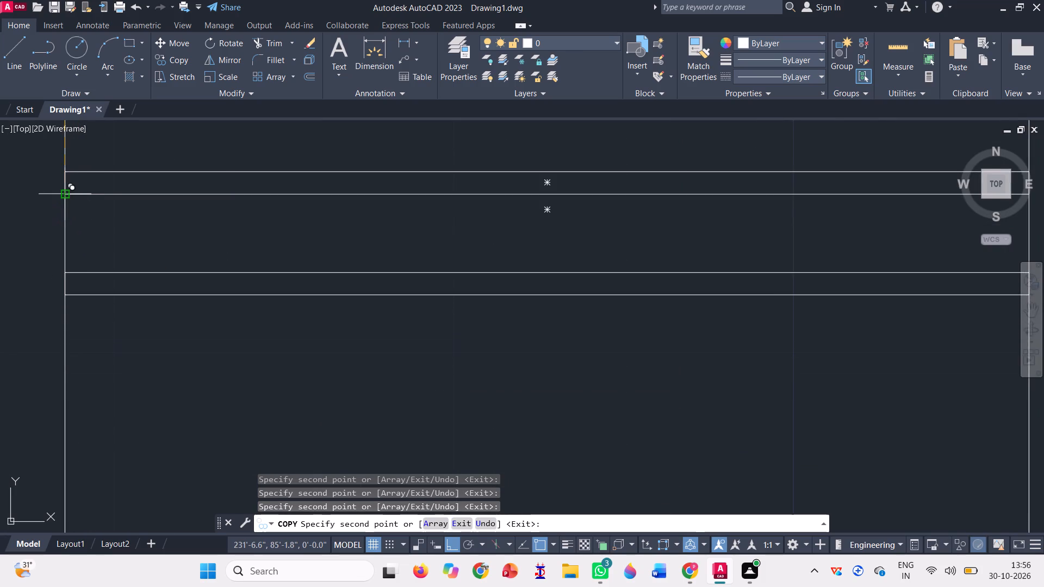
{"action": "left_click", "coordinate": [64, 195]}
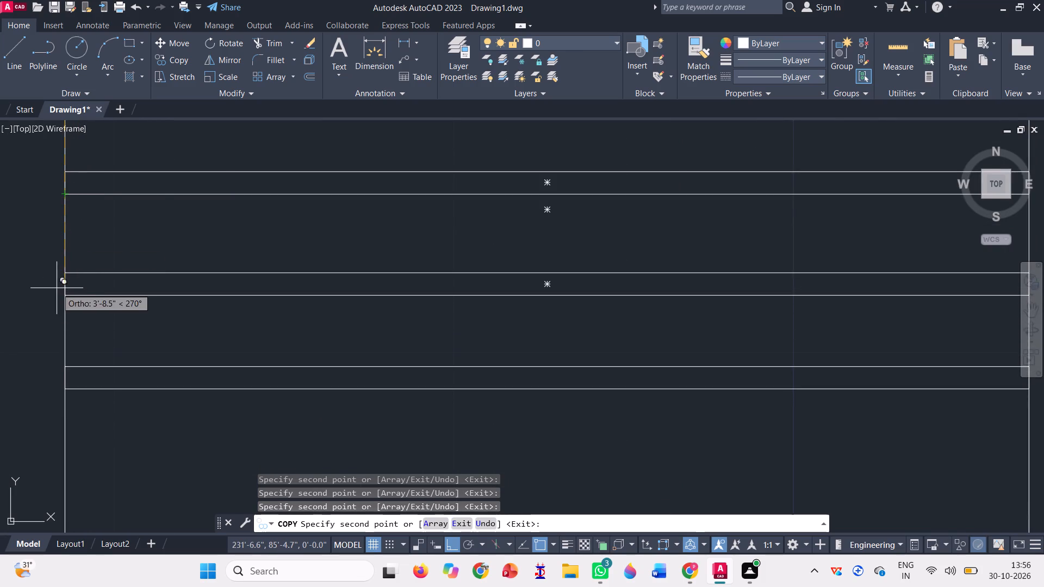
{"action": "left_click", "coordinate": [63, 293]}
Add five more slat copies down the second panel, each positioned at the lower corner of the slat before it.
{"action": "scroll", "coordinate": [74, 199], "scroll_direction": "down", "scroll_amount": 3}
{"action": "scroll", "coordinate": [94, 249], "scroll_direction": "up", "scroll_amount": 3}
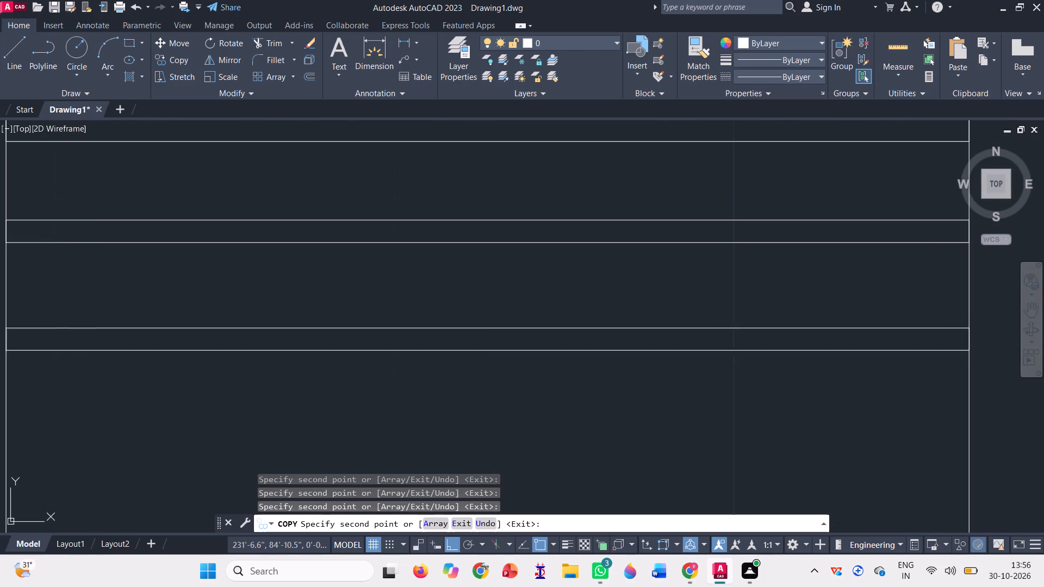
{"action": "scroll", "coordinate": [161, 234], "scroll_direction": "down", "scroll_amount": 1}
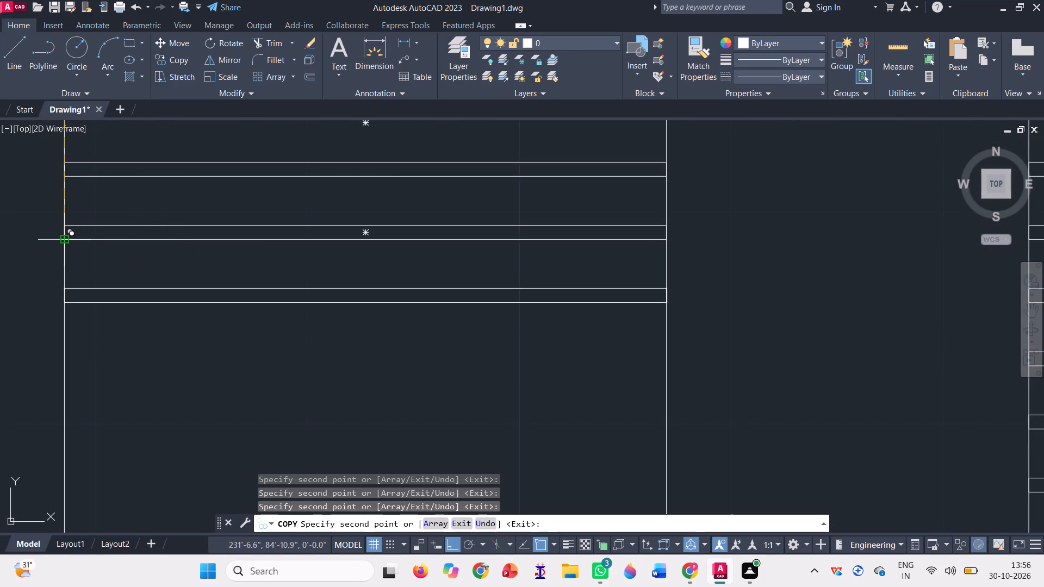
{"action": "left_click", "coordinate": [63, 235]}
{"action": "left_click", "coordinate": [61, 291]}
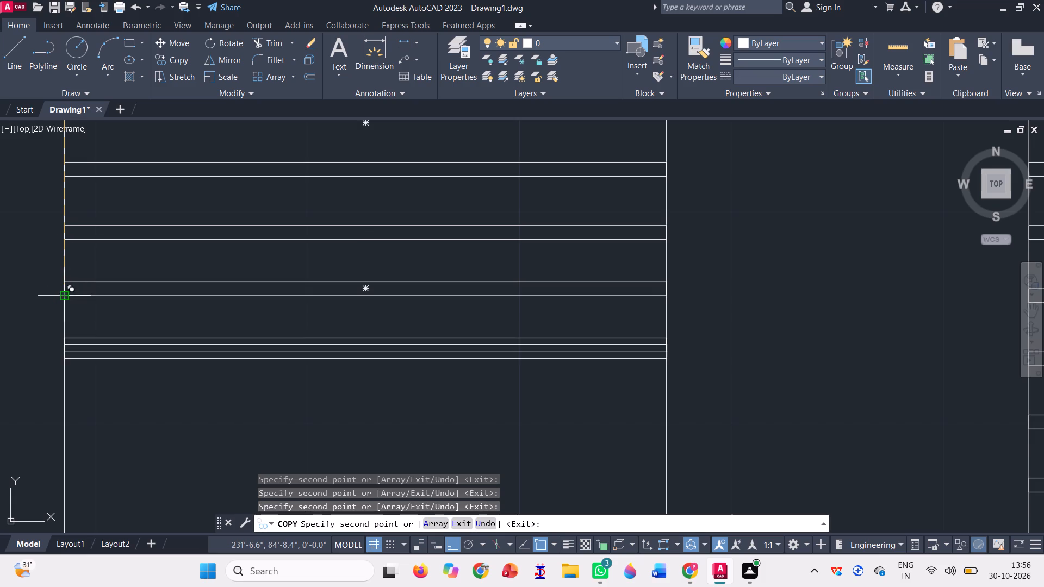
{"action": "left_click", "coordinate": [66, 351]}
{"action": "scroll", "coordinate": [94, 245], "scroll_direction": "down", "scroll_amount": 2}
{"action": "scroll", "coordinate": [78, 329], "scroll_direction": "up", "scroll_amount": 2}
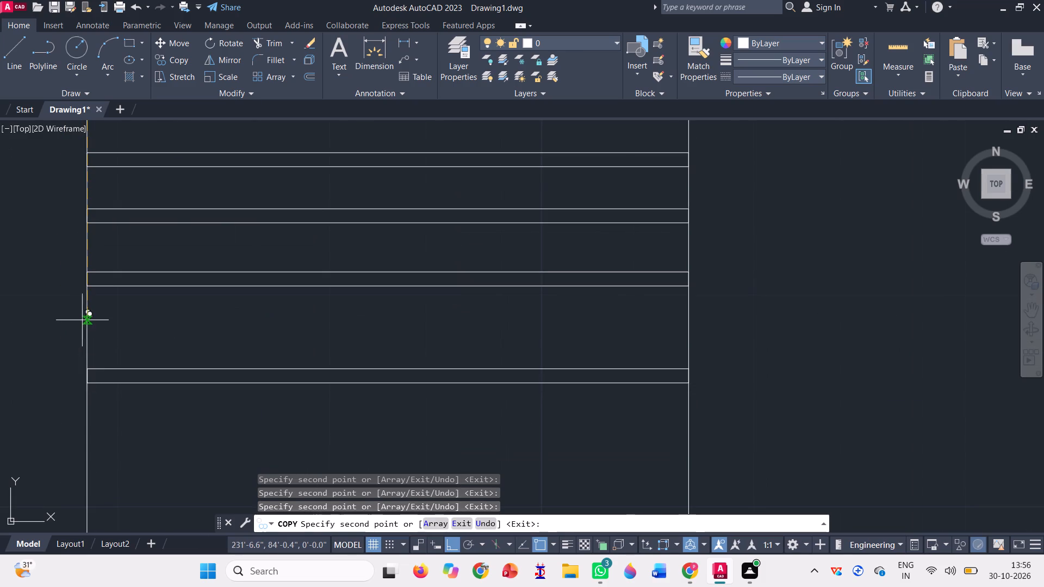
{"action": "left_click", "coordinate": [86, 285]}
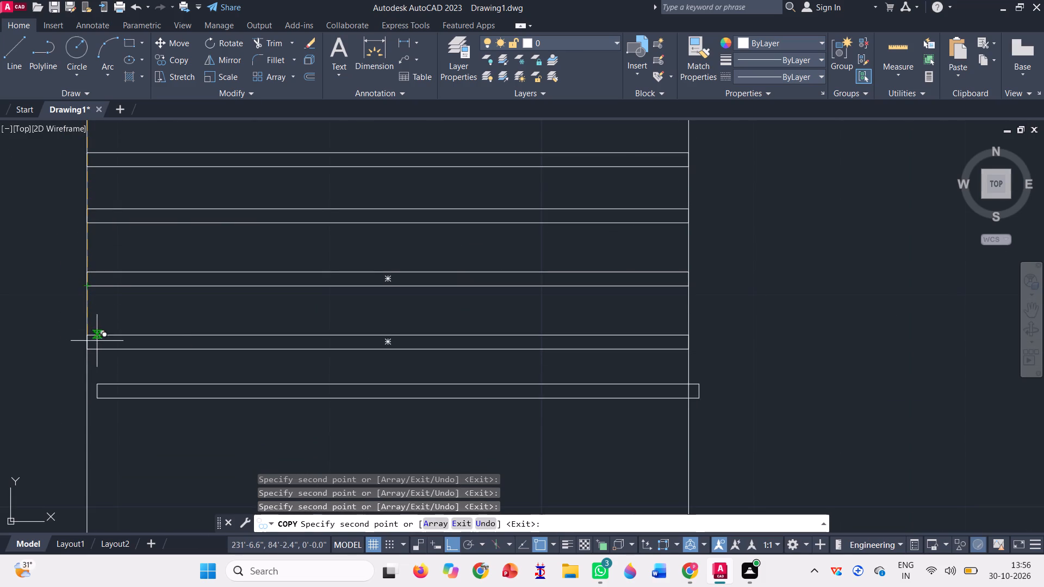
{"action": "left_click", "coordinate": [88, 347]}
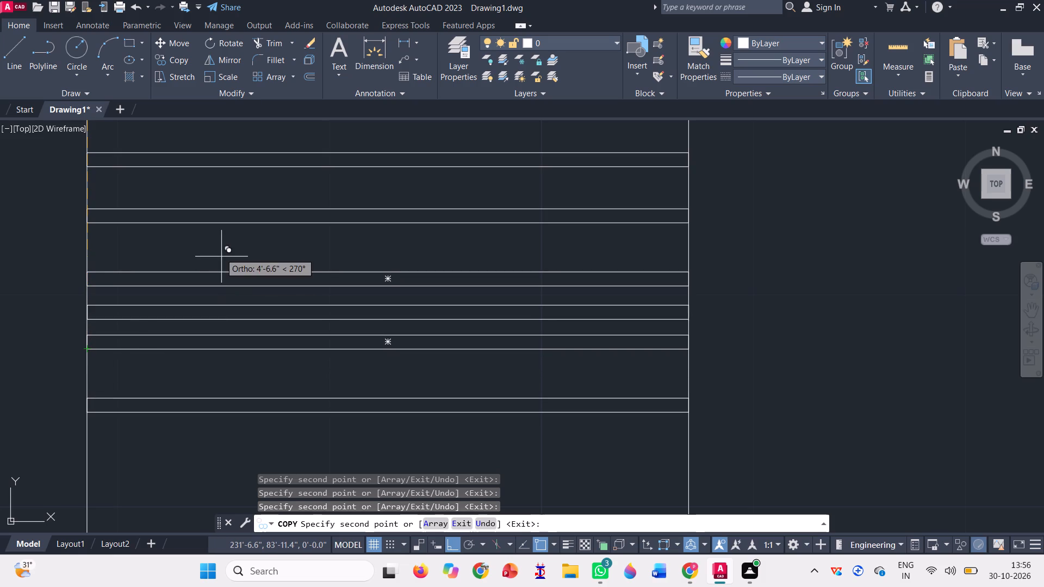
Add three more slat copies down the second panel, each placed from the lower corner of the slat above.
{"action": "scroll", "coordinate": [221, 260], "scroll_direction": "down", "scroll_amount": 1}
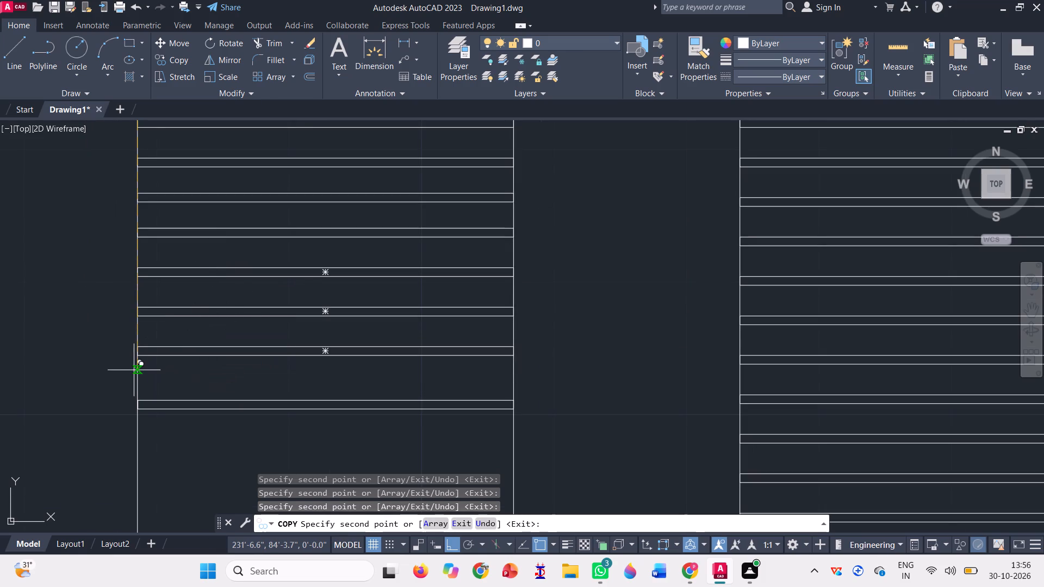
{"action": "scroll", "coordinate": [135, 369], "scroll_direction": "up", "scroll_amount": 2}
{"action": "left_click", "coordinate": [139, 336]}
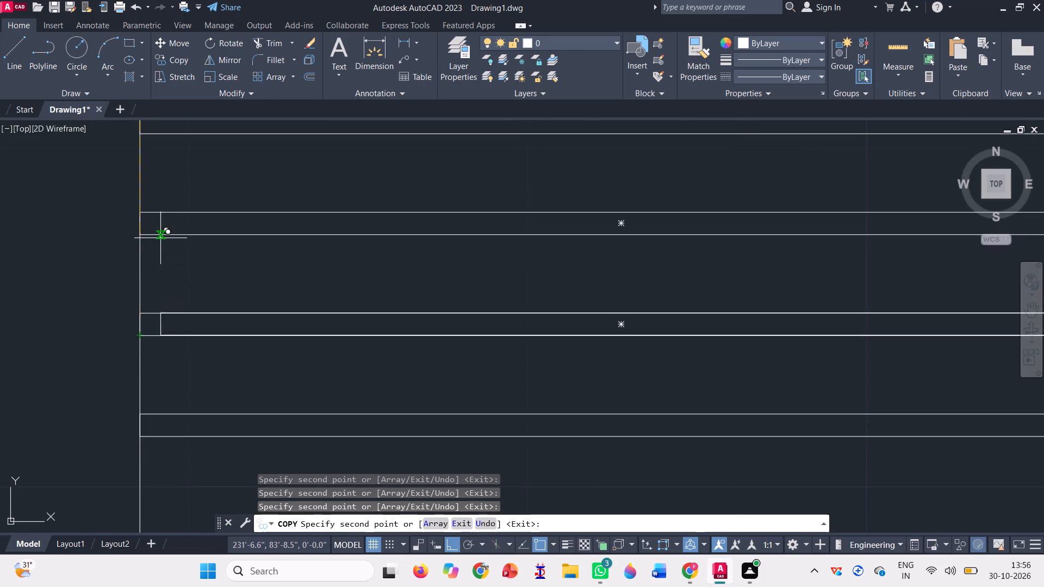
{"action": "scroll", "coordinate": [160, 237], "scroll_direction": "down", "scroll_amount": 3}
{"action": "scroll", "coordinate": [160, 305], "scroll_direction": "up", "scroll_amount": 2}
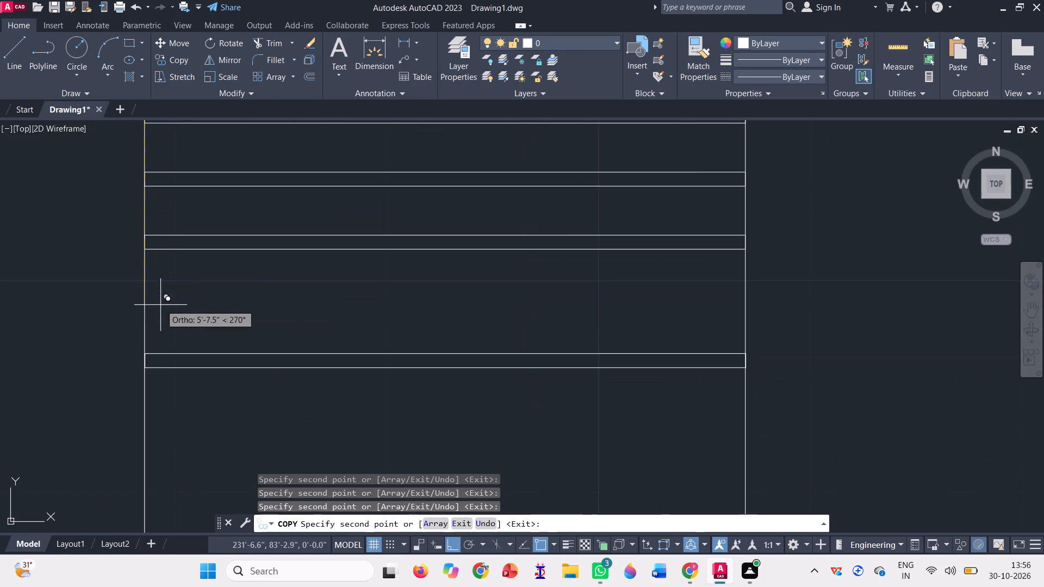
{"action": "left_click", "coordinate": [147, 251]}
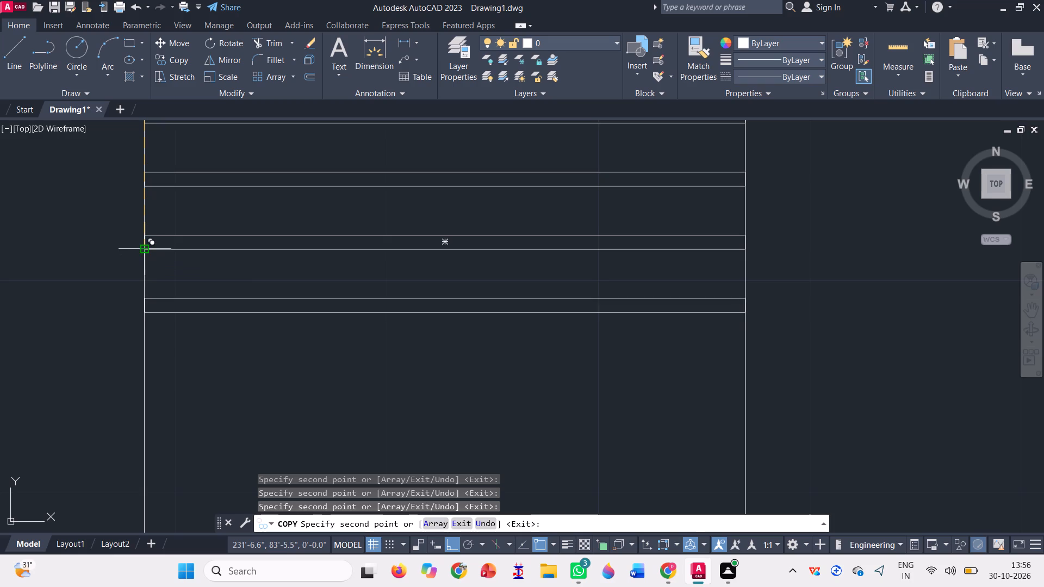
{"action": "left_click", "coordinate": [147, 311]}
Place the last four slat copies down to the bottom of the second panel, each snapped to the preceding slat's lower corner.
{"action": "scroll", "coordinate": [150, 259], "scroll_direction": "down", "scroll_amount": 3}
{"action": "scroll", "coordinate": [157, 309], "scroll_direction": "up", "scroll_amount": 3}
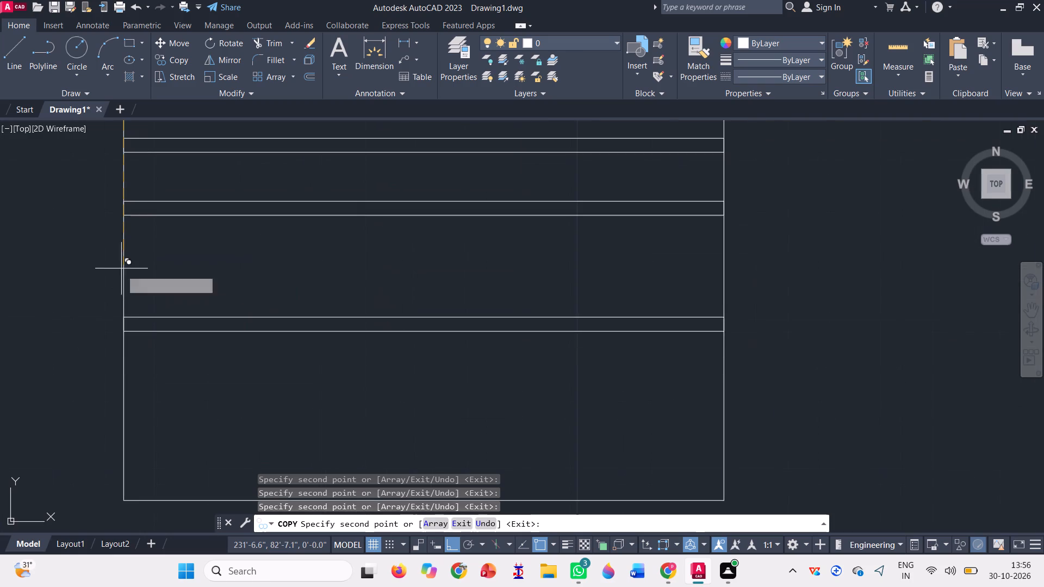
{"action": "left_click", "coordinate": [125, 216]}
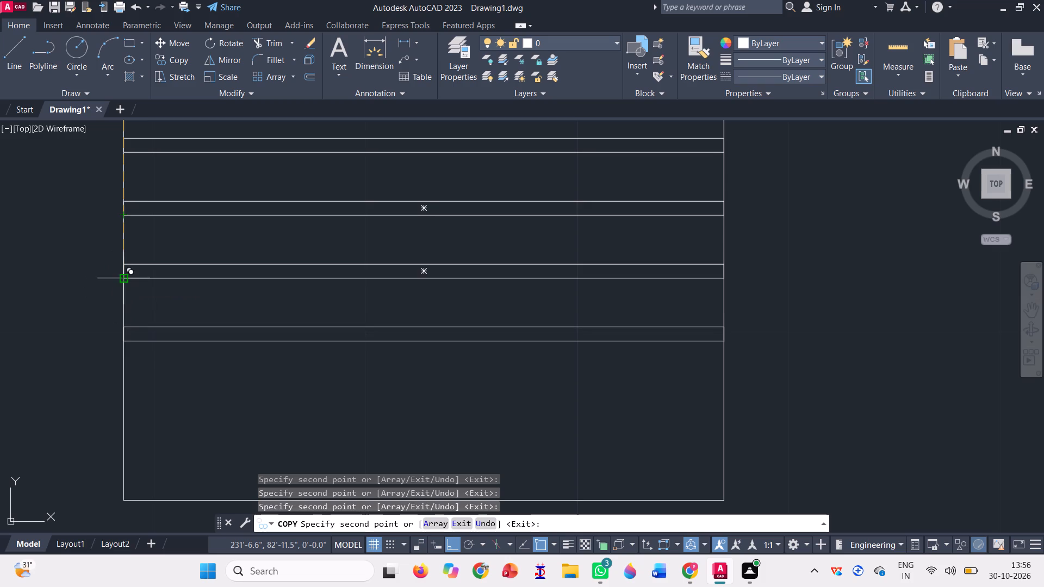
{"action": "left_click", "coordinate": [121, 277]}
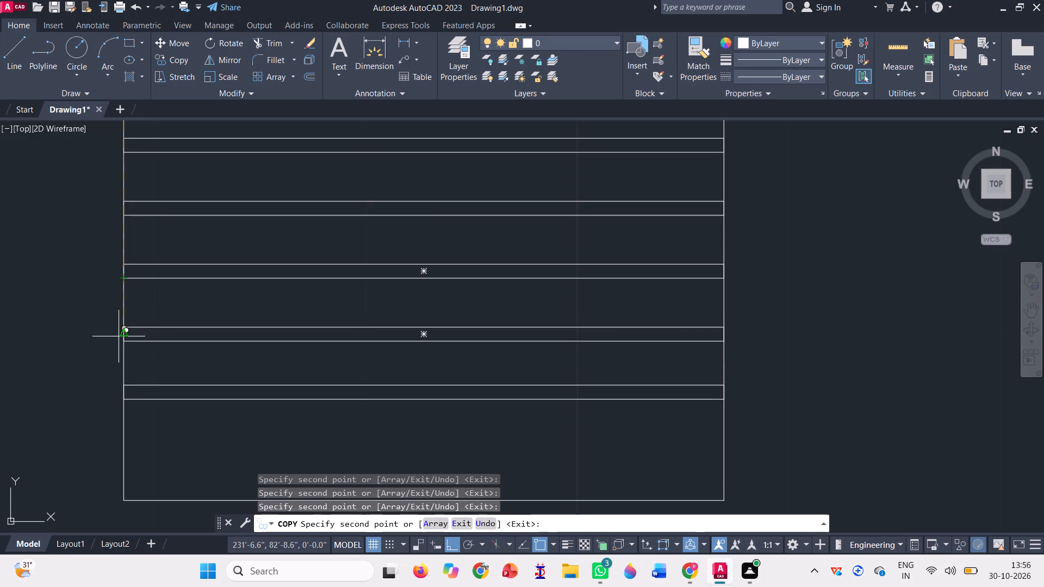
{"action": "left_click", "coordinate": [125, 343]}
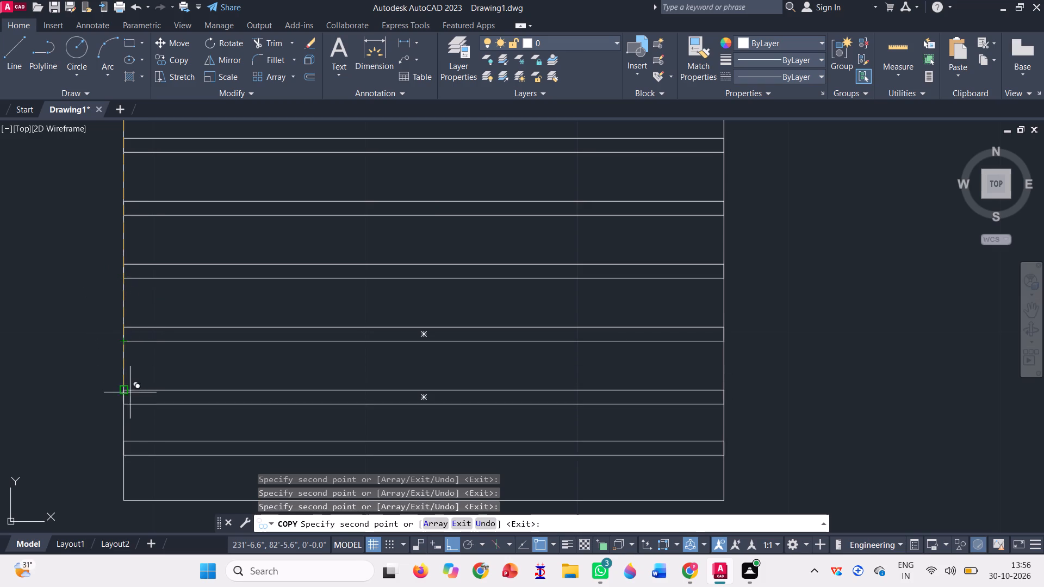
{"action": "left_click", "coordinate": [123, 403]}
{"action": "scroll", "coordinate": [129, 380], "scroll_direction": "down", "scroll_amount": 5}
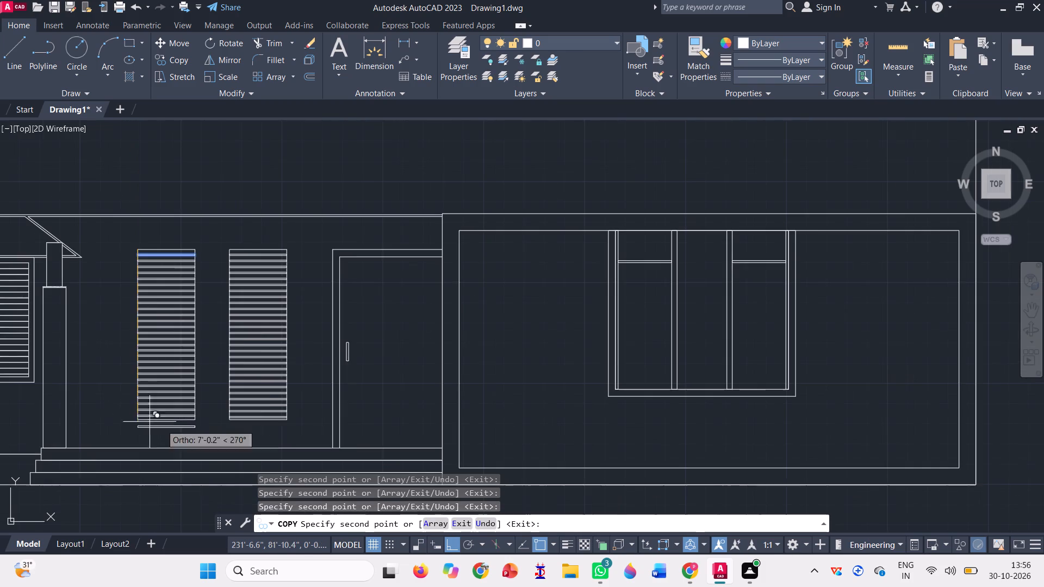
{"action": "key", "text": "space"}
Examine the two slatted panels and the whole elevation to check the layout.
{"action": "scroll", "coordinate": [147, 277], "scroll_direction": "up", "scroll_amount": 3}
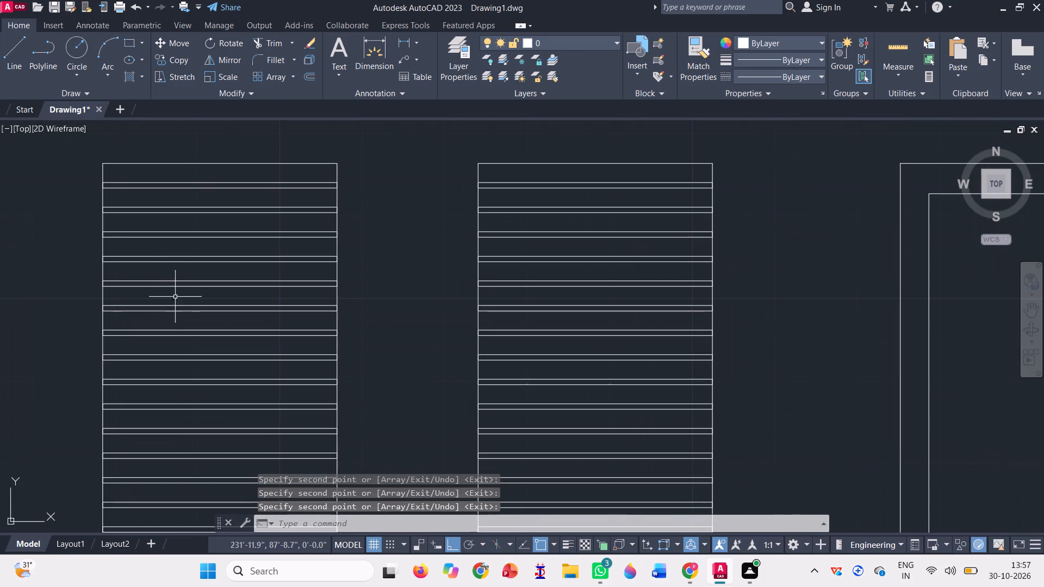
{"action": "scroll", "coordinate": [175, 230], "scroll_direction": "down", "scroll_amount": 1}
{"action": "scroll", "coordinate": [204, 271], "scroll_direction": "down", "scroll_amount": 1}
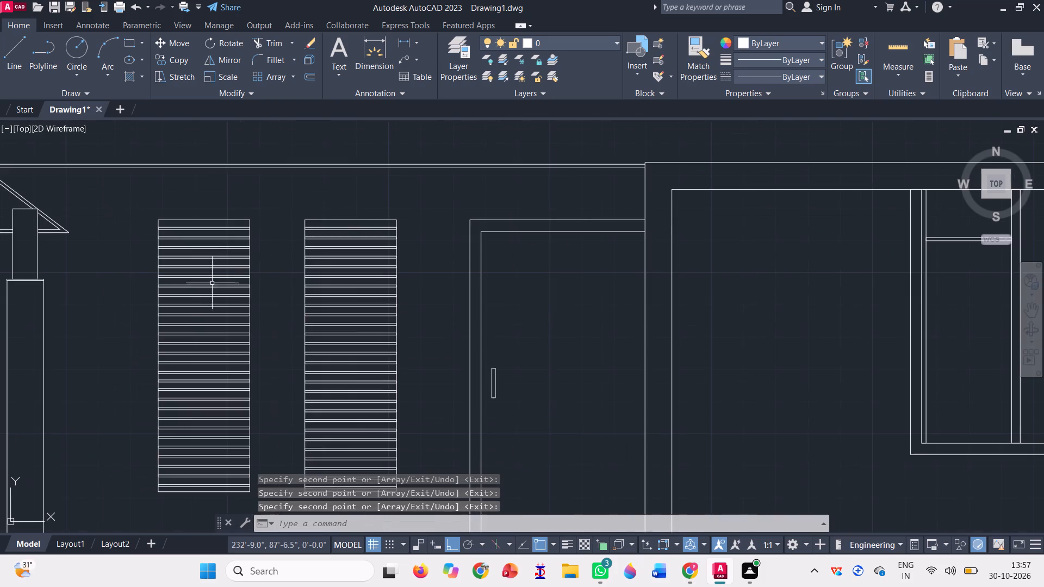
{"action": "scroll", "coordinate": [205, 267], "scroll_direction": "down", "scroll_amount": 1}
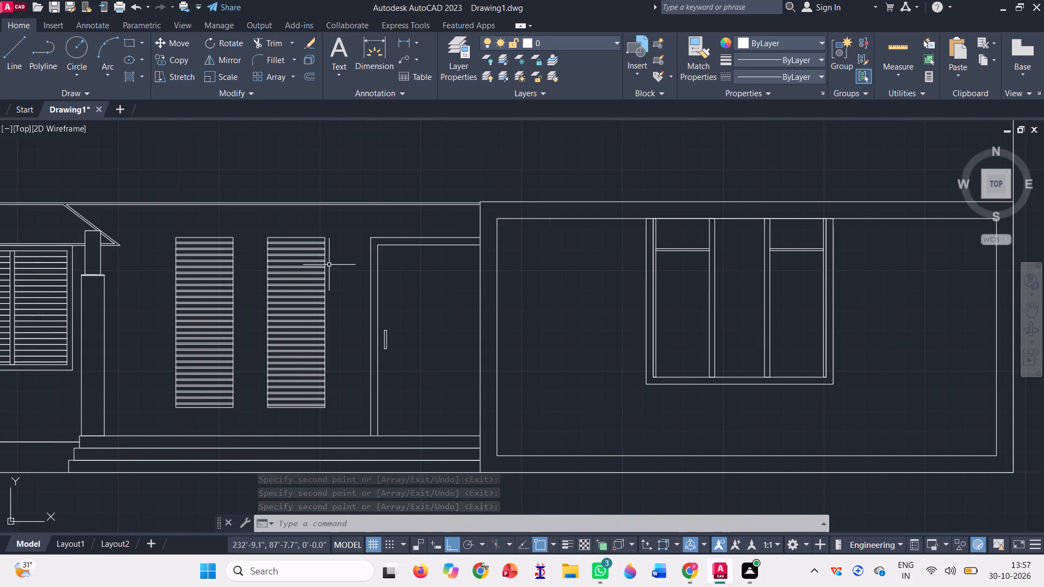
{"action": "scroll", "coordinate": [333, 288], "scroll_direction": "down", "scroll_amount": 1}
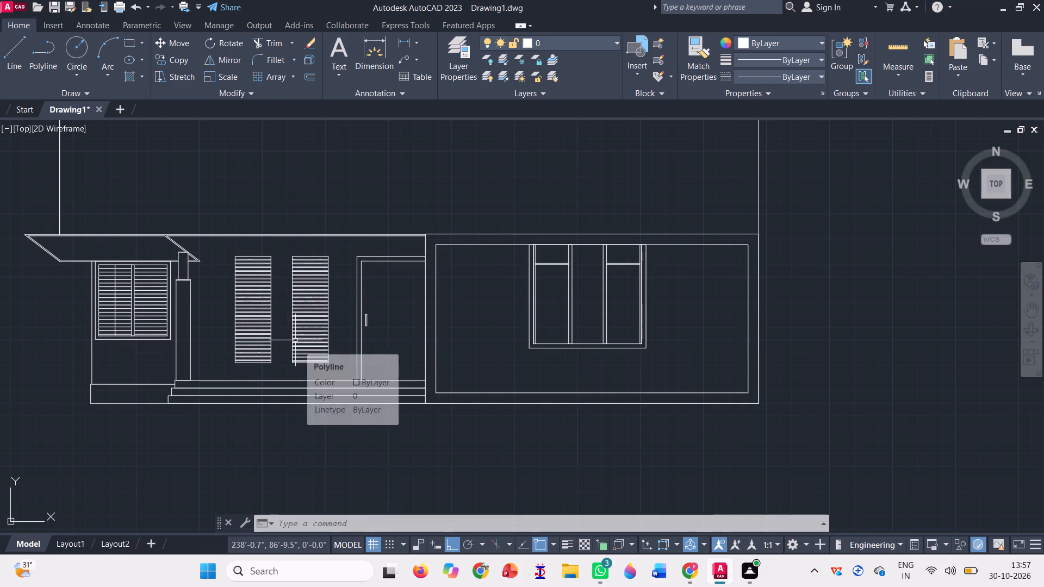
{"action": "scroll", "coordinate": [307, 360], "scroll_direction": "down", "scroll_amount": 2}
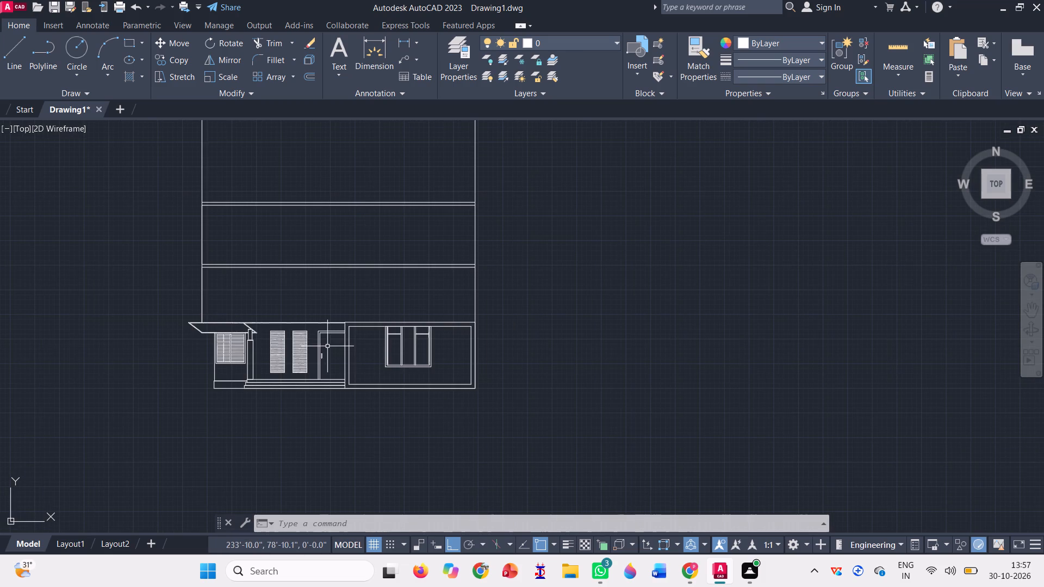
{"action": "scroll", "coordinate": [227, 324], "scroll_direction": "up", "scroll_amount": 2}
{"action": "scroll", "coordinate": [278, 316], "scroll_direction": "up", "scroll_amount": 2}
{"action": "scroll", "coordinate": [268, 321], "scroll_direction": "down", "scroll_amount": 2}
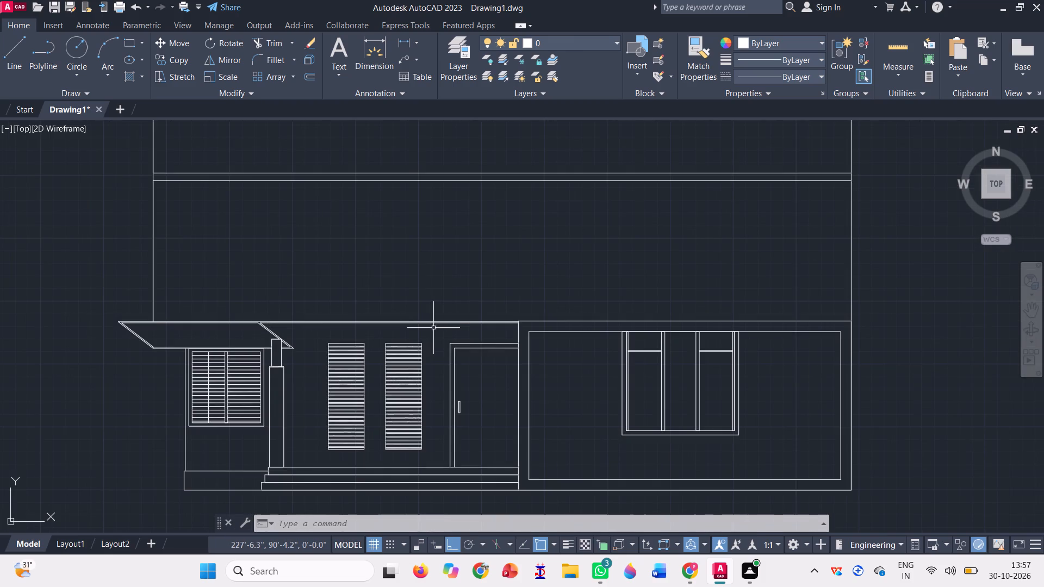
{"action": "scroll", "coordinate": [434, 328], "scroll_direction": "up", "scroll_amount": 1}
{"action": "scroll", "coordinate": [412, 332], "scroll_direction": "down", "scroll_amount": 1}
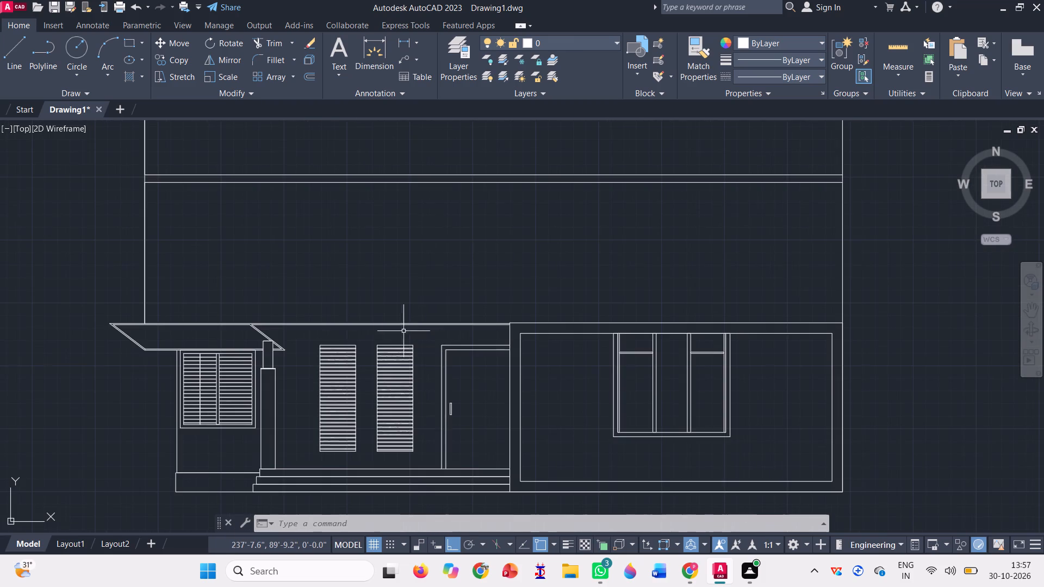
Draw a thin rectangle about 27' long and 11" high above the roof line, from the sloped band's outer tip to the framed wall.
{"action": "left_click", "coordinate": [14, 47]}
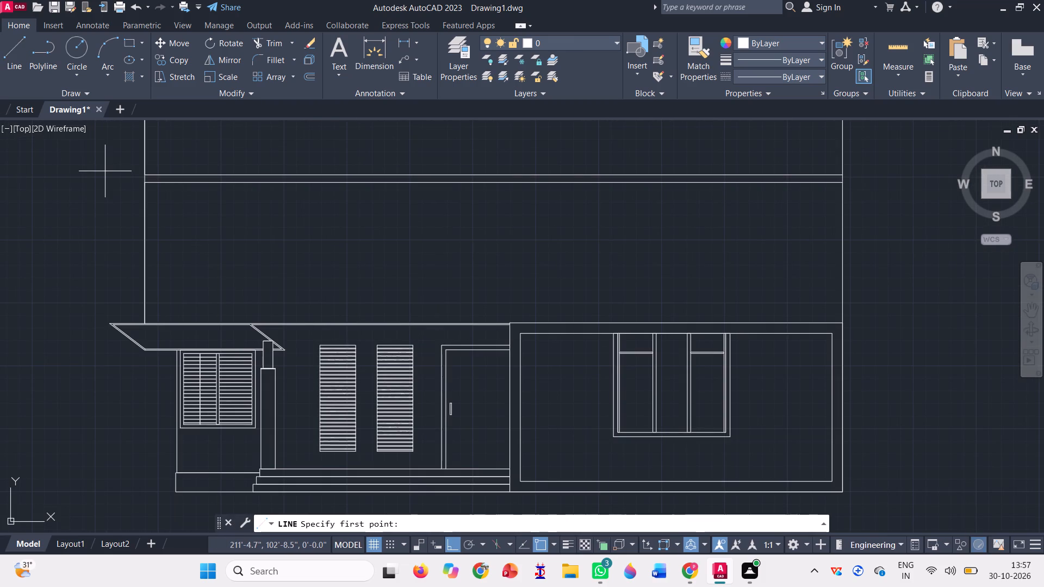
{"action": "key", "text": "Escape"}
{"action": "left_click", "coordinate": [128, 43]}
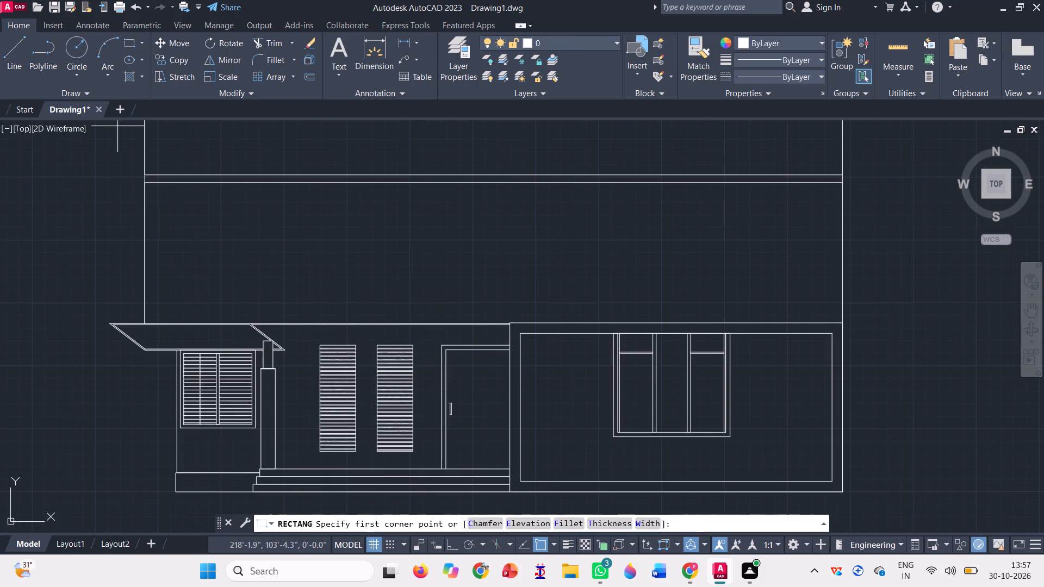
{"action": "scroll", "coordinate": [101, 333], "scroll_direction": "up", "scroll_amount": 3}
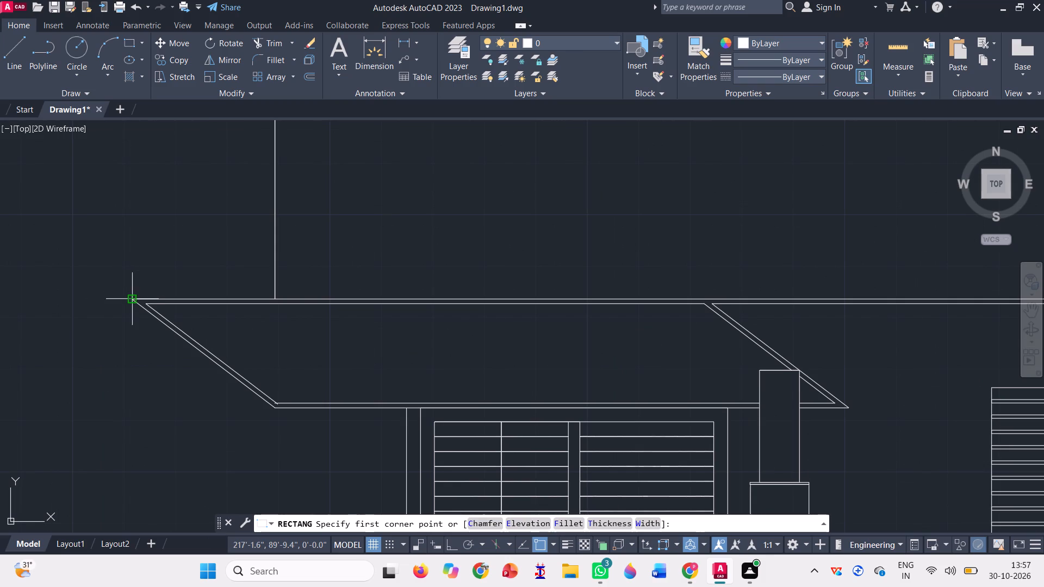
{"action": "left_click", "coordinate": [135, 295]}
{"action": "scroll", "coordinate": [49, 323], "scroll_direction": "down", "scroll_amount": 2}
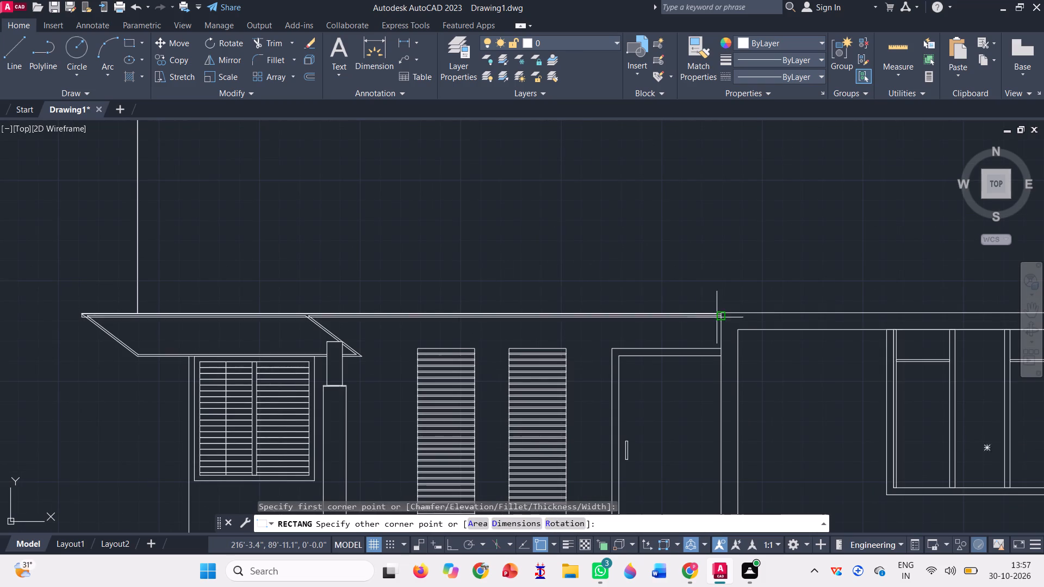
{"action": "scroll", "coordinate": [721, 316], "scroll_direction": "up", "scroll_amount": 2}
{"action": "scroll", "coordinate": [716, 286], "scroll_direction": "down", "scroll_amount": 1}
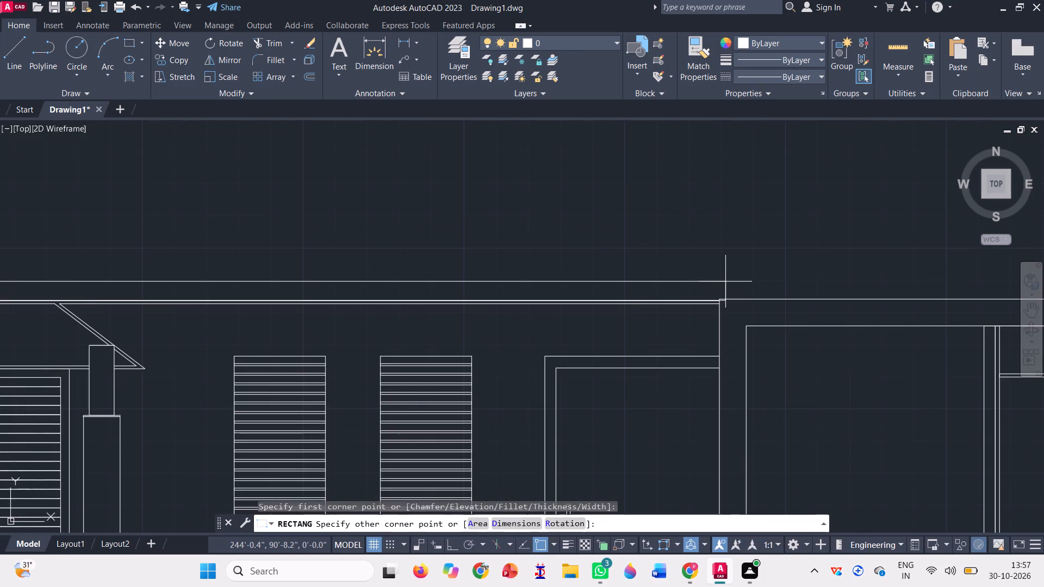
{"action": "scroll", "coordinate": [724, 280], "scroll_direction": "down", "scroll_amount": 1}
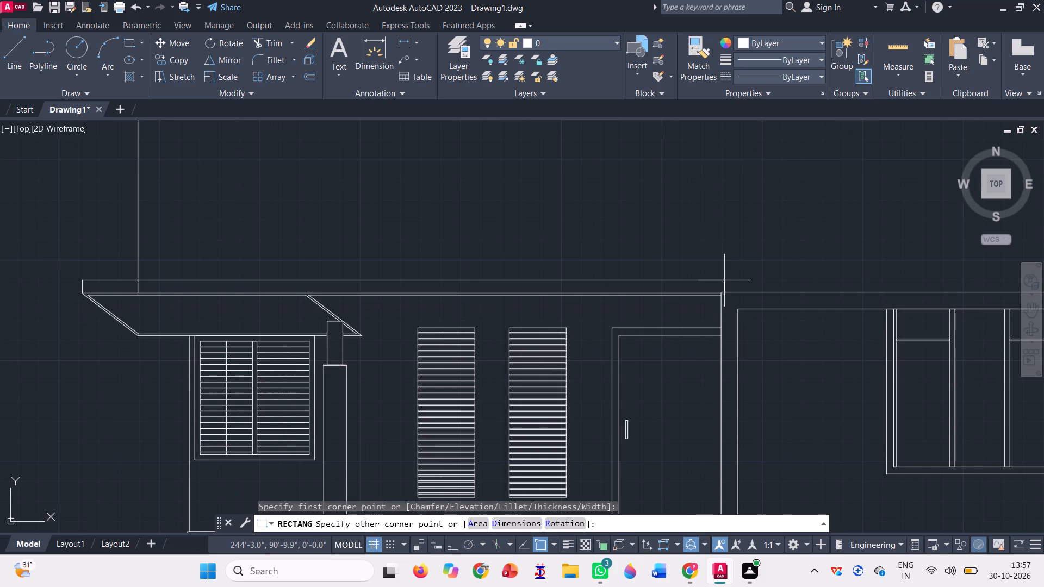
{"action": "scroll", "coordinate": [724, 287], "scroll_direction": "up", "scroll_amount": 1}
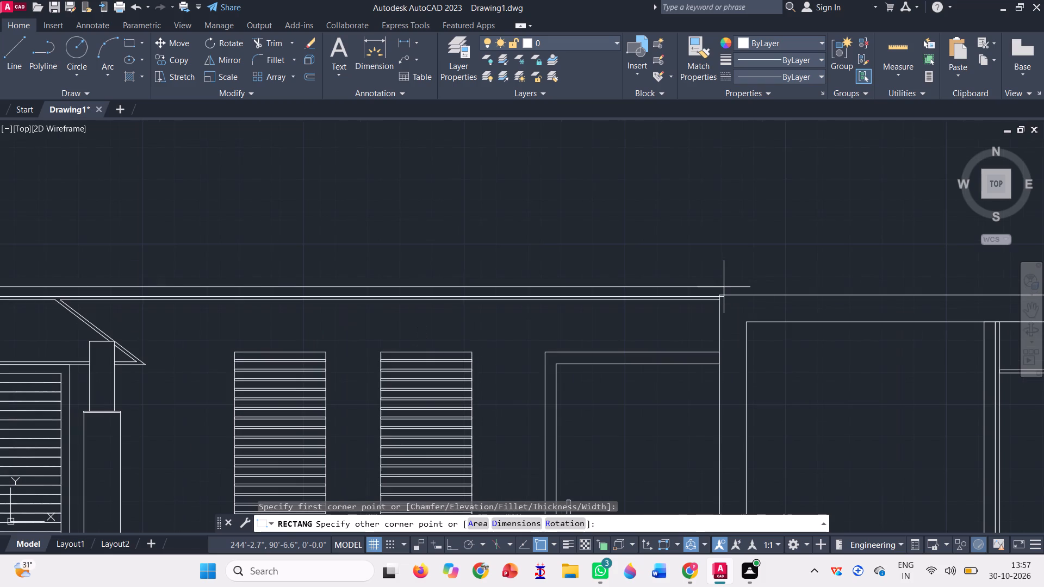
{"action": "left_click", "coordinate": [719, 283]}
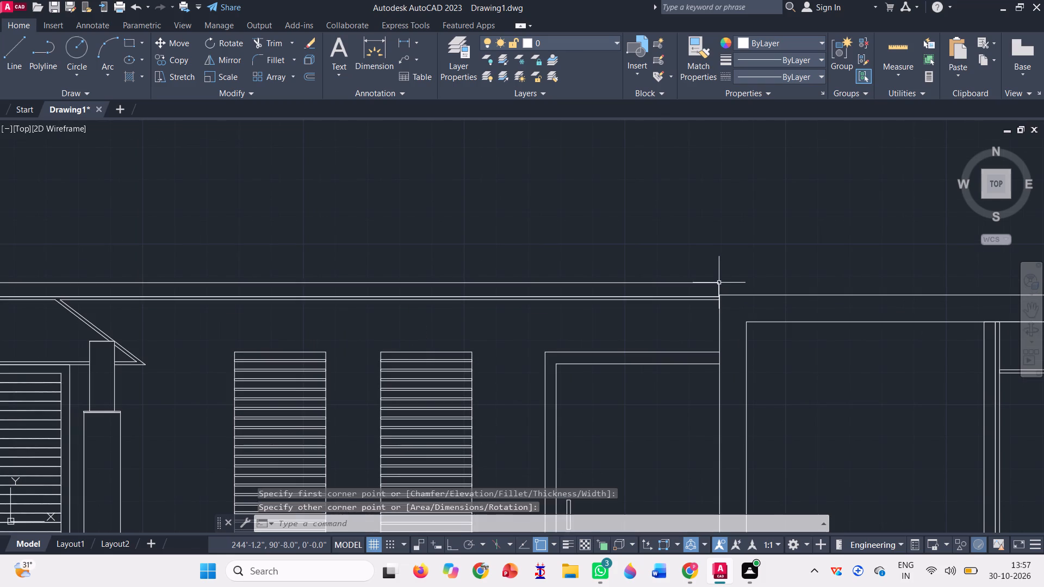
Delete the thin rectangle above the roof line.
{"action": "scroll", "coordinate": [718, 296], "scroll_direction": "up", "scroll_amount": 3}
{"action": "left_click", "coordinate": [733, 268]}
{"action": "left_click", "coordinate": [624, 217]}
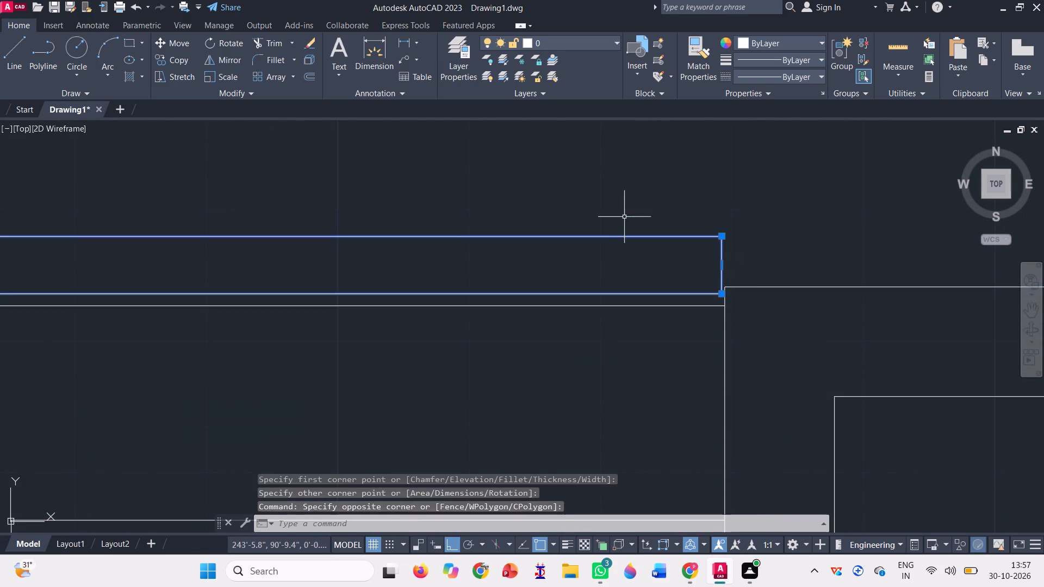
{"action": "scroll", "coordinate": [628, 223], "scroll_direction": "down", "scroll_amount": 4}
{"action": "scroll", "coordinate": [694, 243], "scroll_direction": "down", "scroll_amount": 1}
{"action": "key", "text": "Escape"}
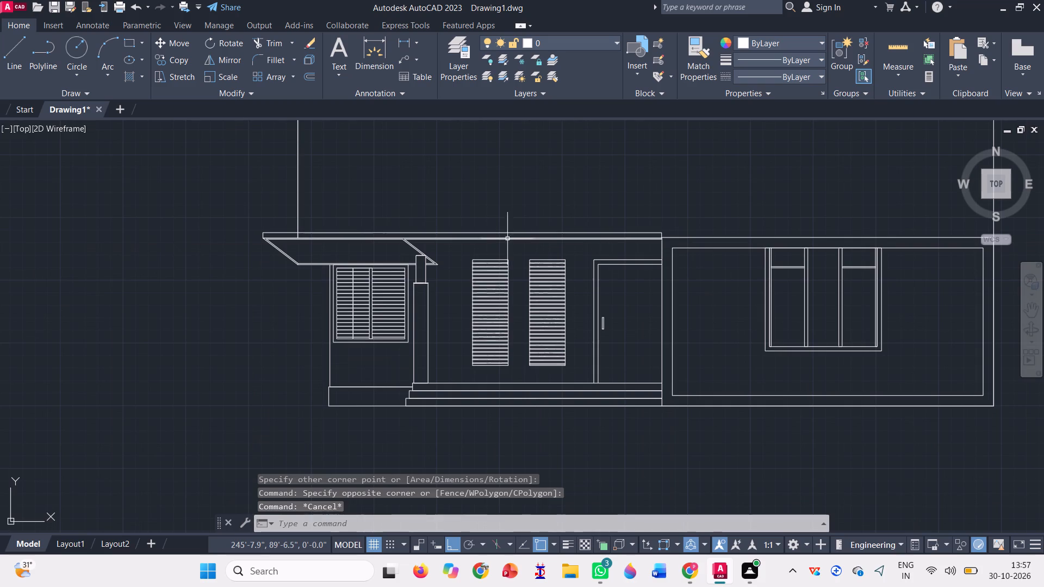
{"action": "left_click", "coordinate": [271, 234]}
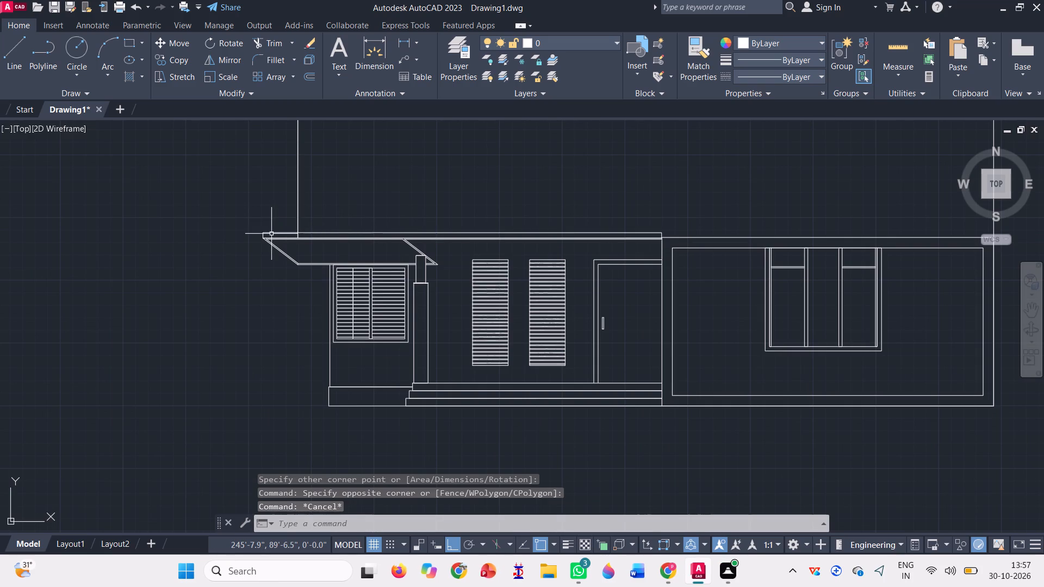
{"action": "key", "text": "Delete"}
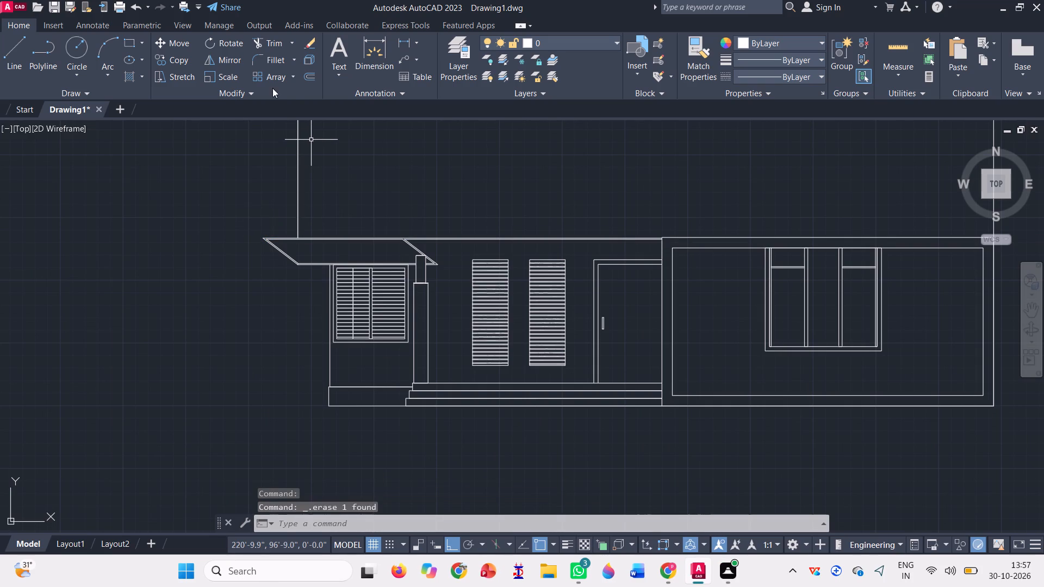
Move the three roof-edge lines down by the gap between them, so the upper line lands on the lower line's former position.
{"action": "scroll", "coordinate": [552, 243], "scroll_direction": "up", "scroll_amount": 1}
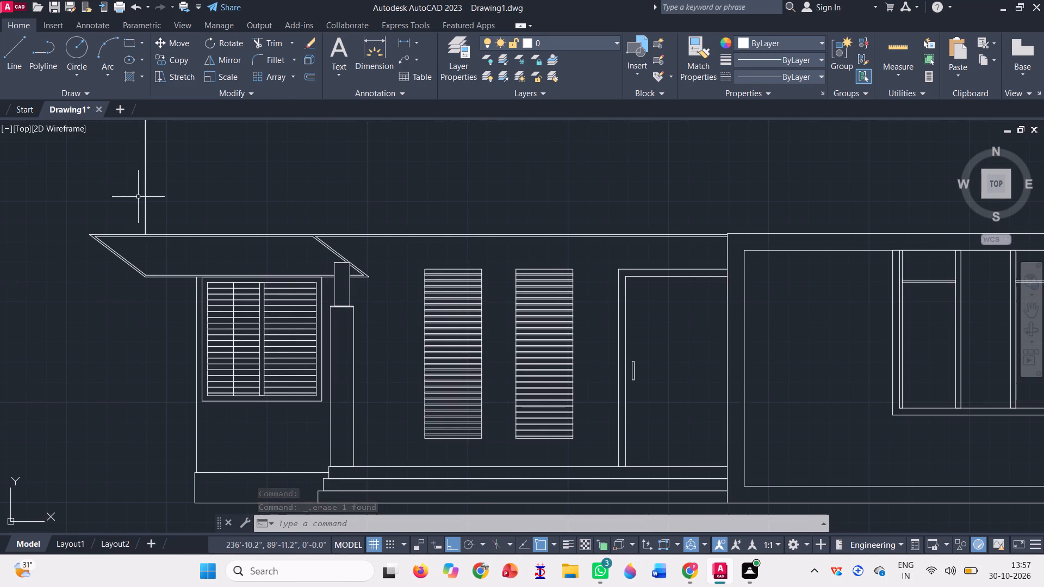
{"action": "scroll", "coordinate": [124, 247], "scroll_direction": "up", "scroll_amount": 1}
{"action": "left_click", "coordinate": [124, 247]}
{"action": "left_click", "coordinate": [112, 206]}
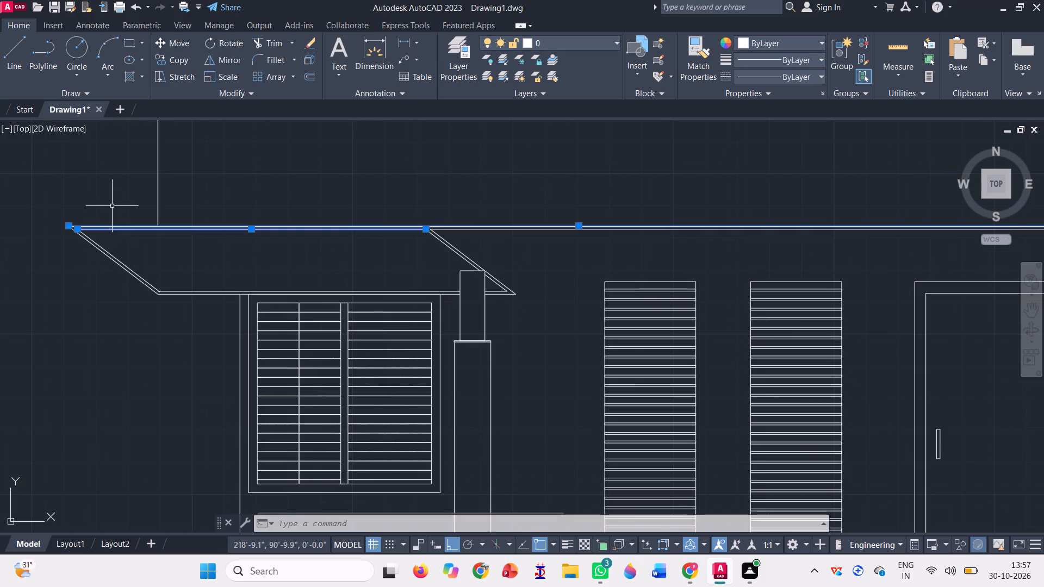
{"action": "scroll", "coordinate": [296, 253], "scroll_direction": "down", "scroll_amount": 2}
{"action": "scroll", "coordinate": [365, 246], "scroll_direction": "up", "scroll_amount": 3}
{"action": "left_click", "coordinate": [365, 245]}
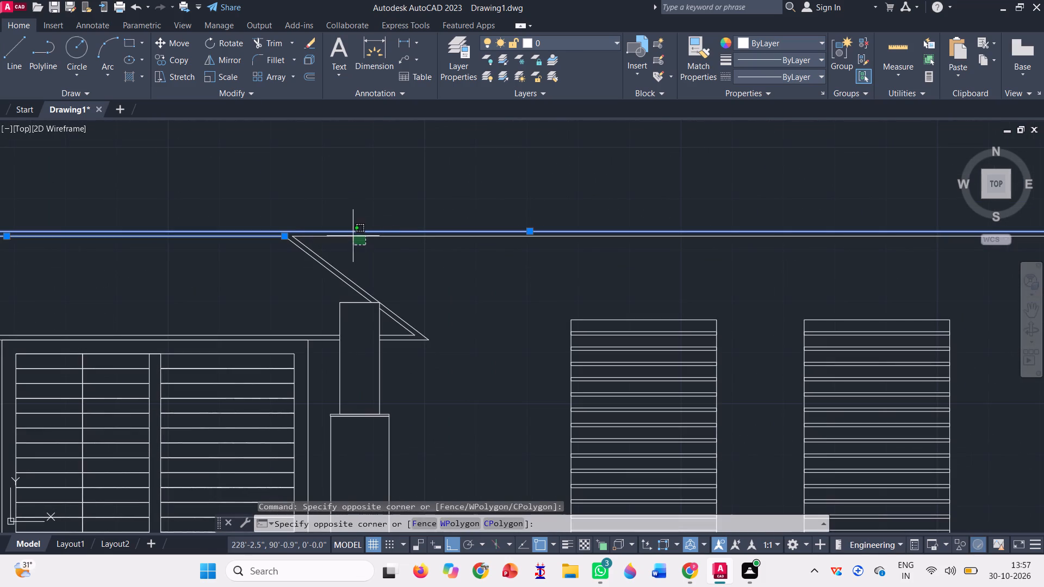
{"action": "left_click", "coordinate": [349, 230]}
{"action": "scroll", "coordinate": [493, 232], "scroll_direction": "down", "scroll_amount": 2}
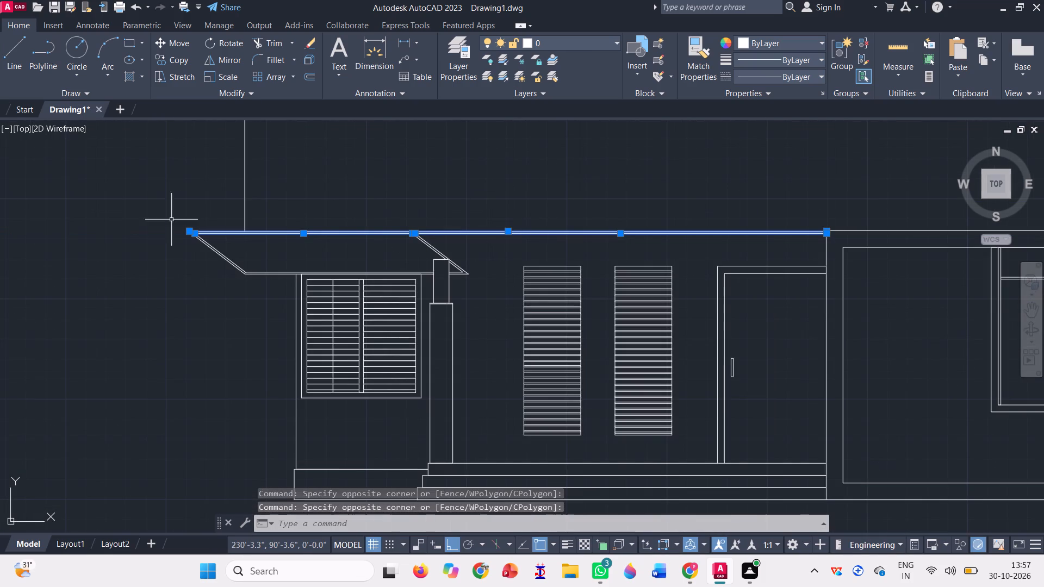
{"action": "scroll", "coordinate": [211, 240], "scroll_direction": "up", "scroll_amount": 1}
{"action": "scroll", "coordinate": [192, 241], "scroll_direction": "down", "scroll_amount": 1}
{"action": "scroll", "coordinate": [835, 210], "scroll_direction": "up", "scroll_amount": 1}
{"action": "type", "text": "m"}
{"action": "key", "text": "space"}
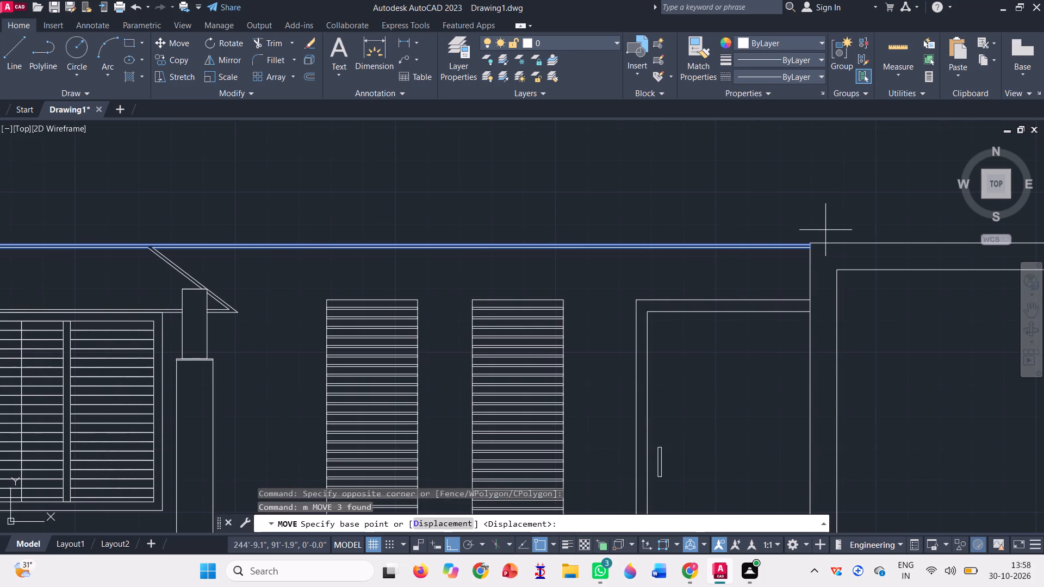
{"action": "scroll", "coordinate": [825, 230], "scroll_direction": "up", "scroll_amount": 4}
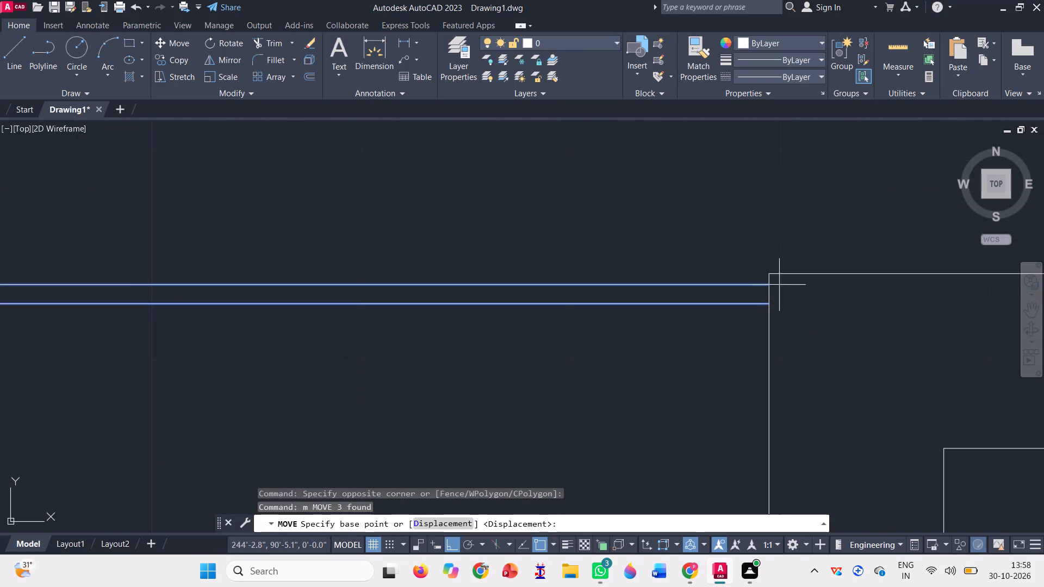
{"action": "left_click", "coordinate": [767, 285]}
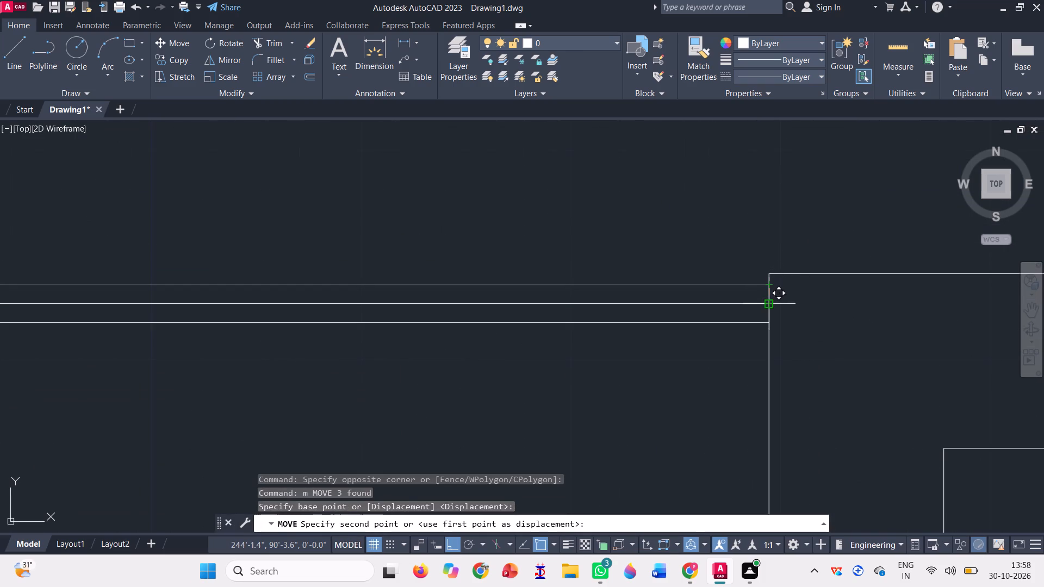
{"action": "left_click", "coordinate": [768, 303]}
{"action": "scroll", "coordinate": [685, 265], "scroll_direction": "down", "scroll_amount": 6}
{"action": "scroll", "coordinate": [469, 273], "scroll_direction": "up", "scroll_amount": 3}
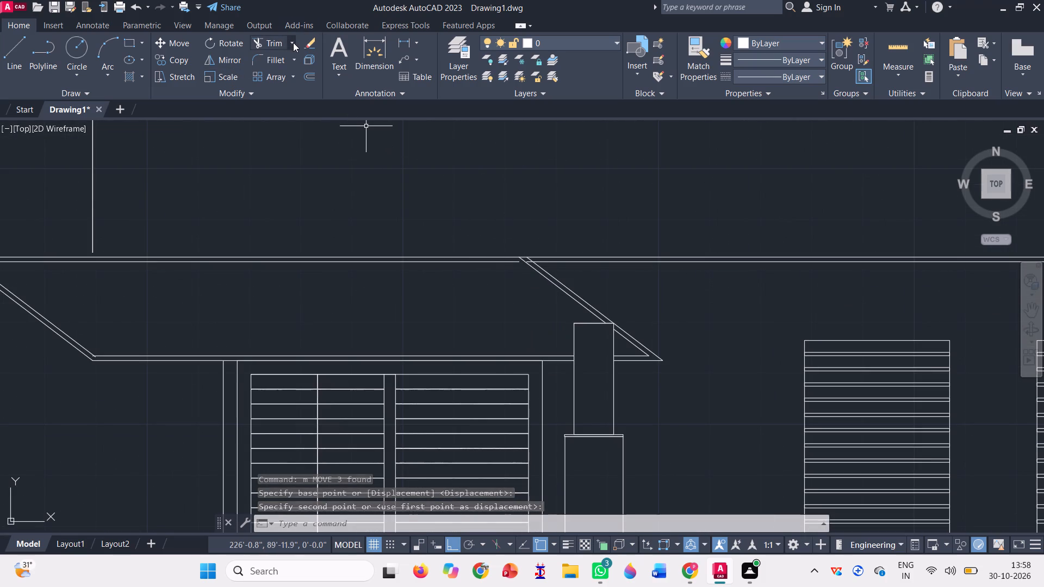
Extend the sloped band's inner roof-edge line to the band's slanted end above the post.
{"action": "left_click", "coordinate": [293, 41]}
{"action": "left_click", "coordinate": [281, 88]}
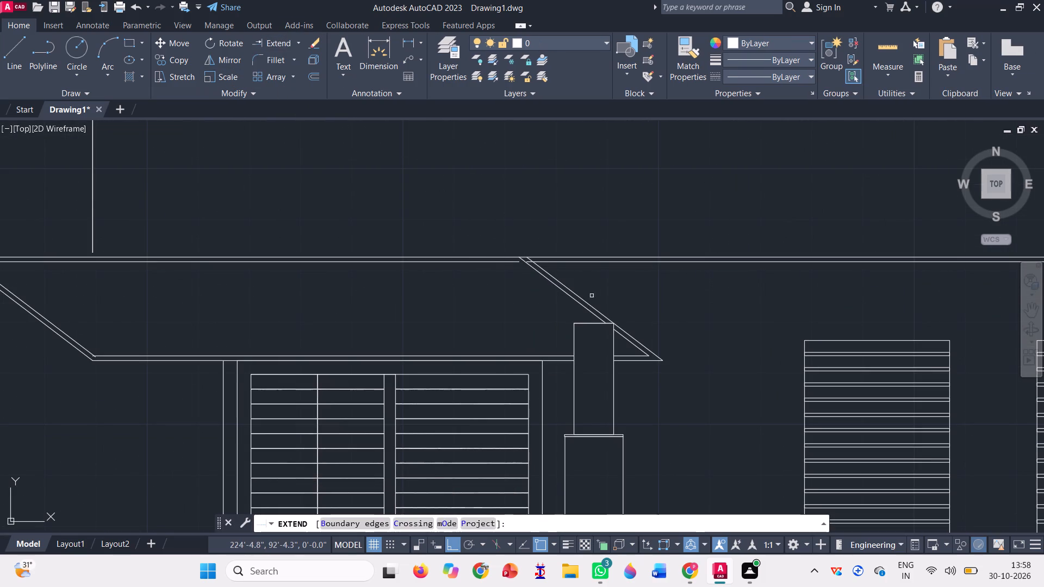
{"action": "left_click", "coordinate": [483, 261]}
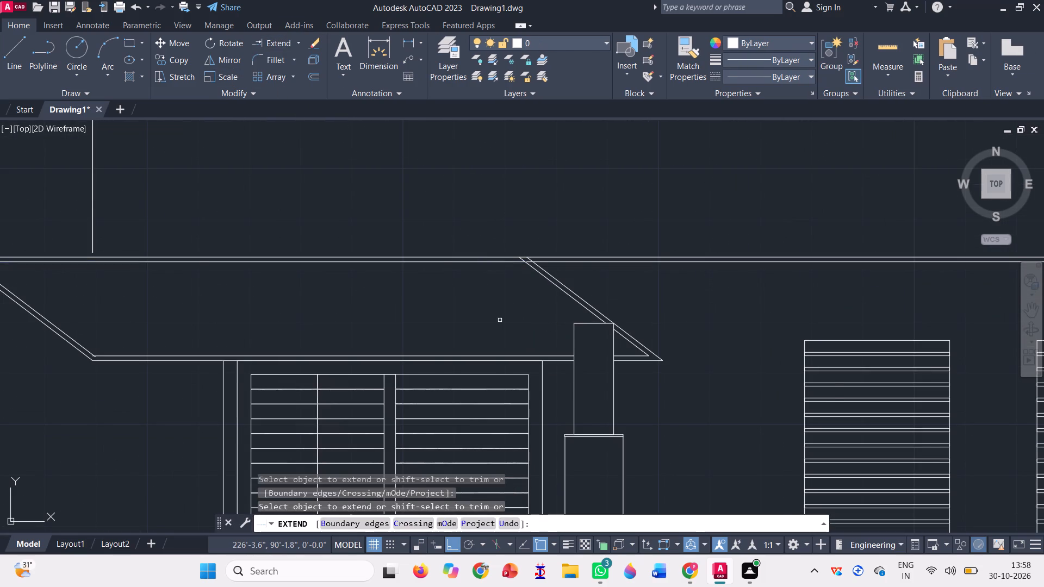
{"action": "scroll", "coordinate": [505, 327], "scroll_direction": "down", "scroll_amount": 1}
{"action": "key", "text": "Escape"}
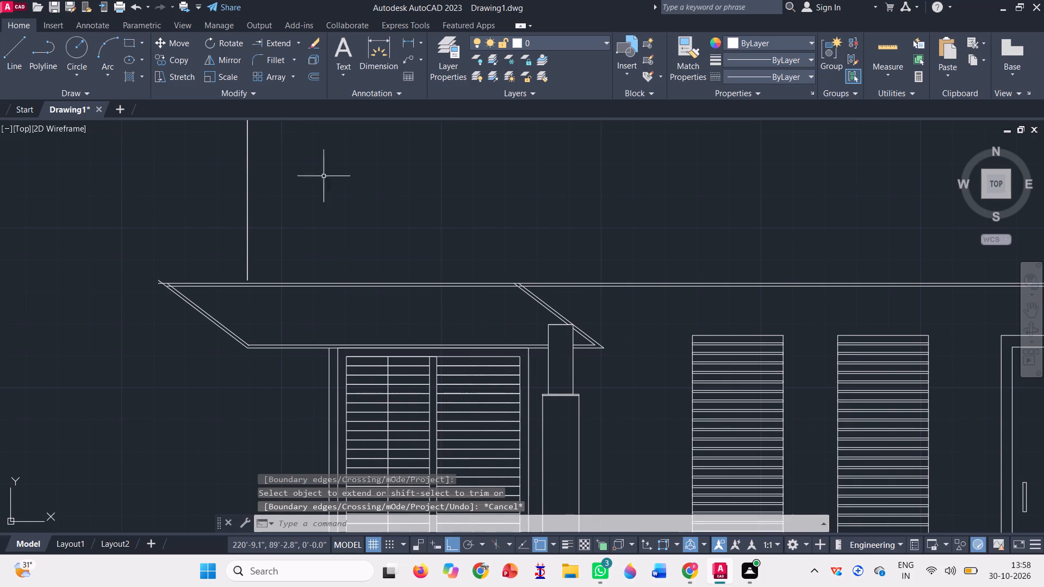
Trim the overhanging line ends at the sloped band's outer tip, on both the outer and inner outlines.
{"action": "left_click", "coordinate": [297, 35]}
{"action": "left_click", "coordinate": [299, 44]}
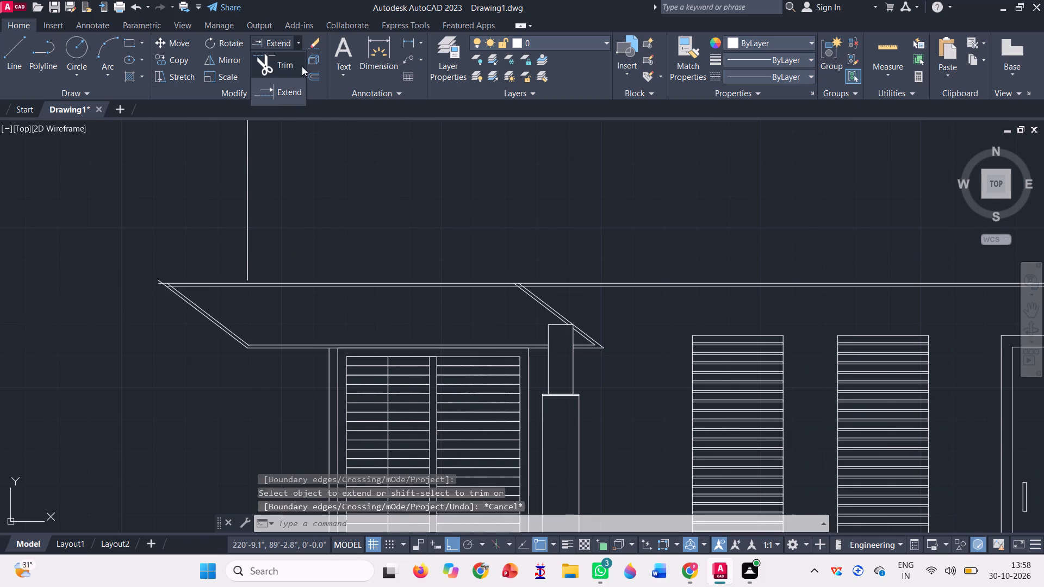
{"action": "left_click", "coordinate": [296, 67]}
{"action": "scroll", "coordinate": [166, 298], "scroll_direction": "up", "scroll_amount": 3}
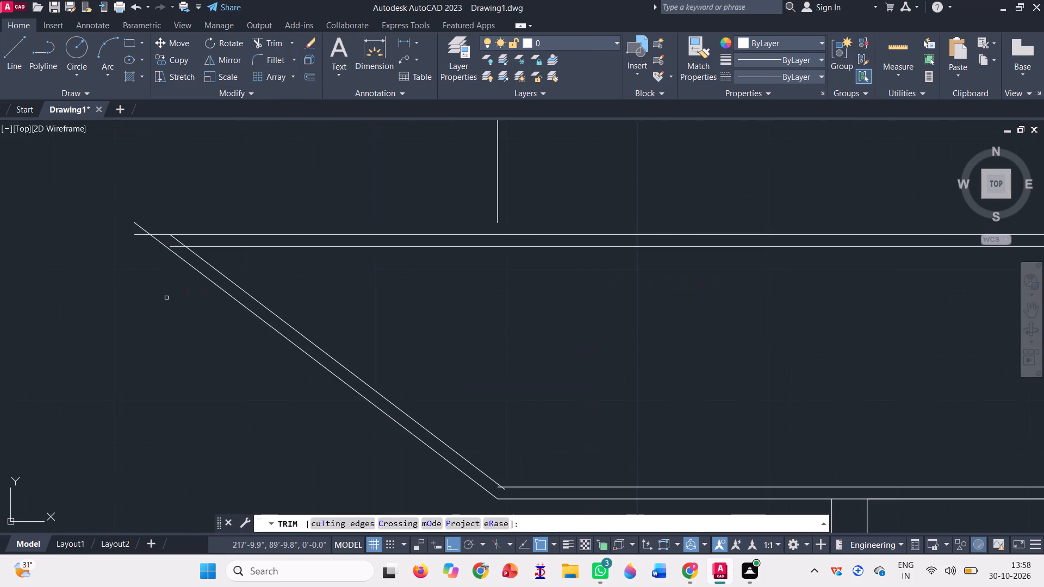
{"action": "left_click", "coordinate": [134, 221]}
{"action": "left_click", "coordinate": [138, 240]}
{"action": "left_click", "coordinate": [131, 217]}
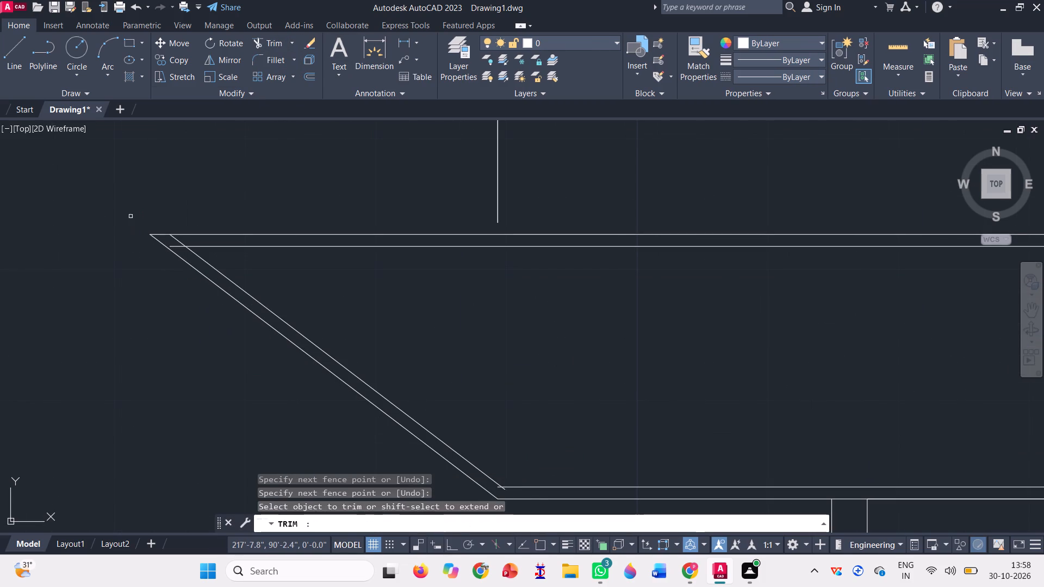
{"action": "scroll", "coordinate": [183, 239], "scroll_direction": "up", "scroll_amount": 4}
{"action": "left_click", "coordinate": [166, 308]}
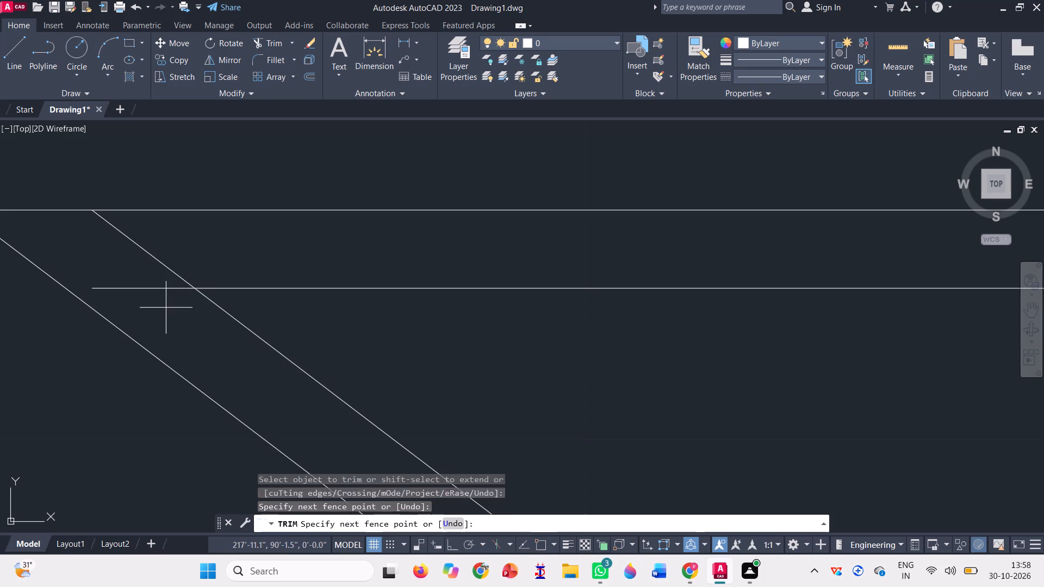
{"action": "left_click", "coordinate": [166, 263]}
{"action": "scroll", "coordinate": [164, 244], "scroll_direction": "down", "scroll_amount": 7}
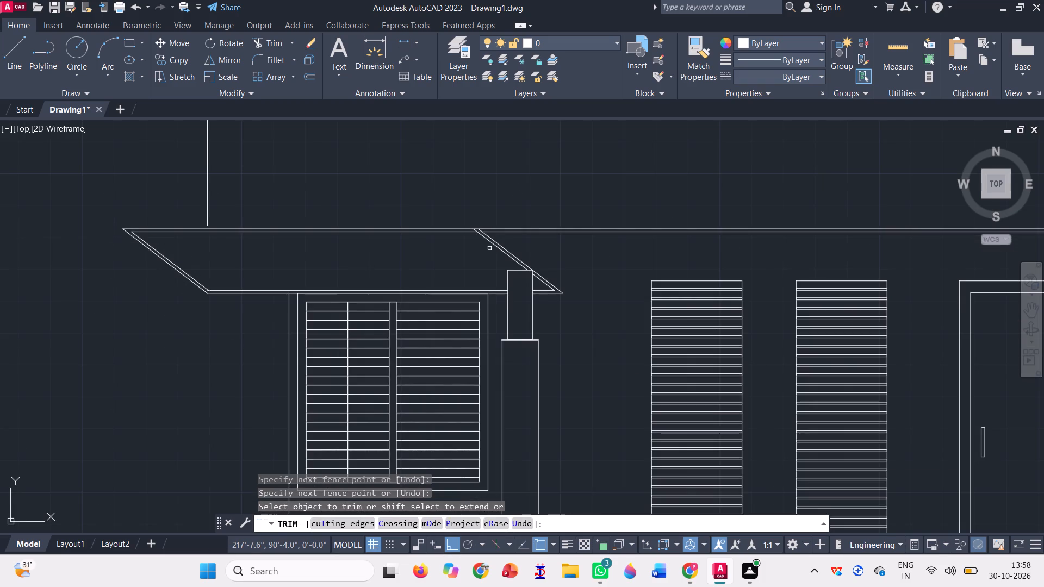
Trim the crossing line ends where the band's slanted end near the post meets the lower roof-edge line.
{"action": "scroll", "coordinate": [484, 224], "scroll_direction": "up", "scroll_amount": 6}
{"action": "left_click", "coordinate": [424, 293]}
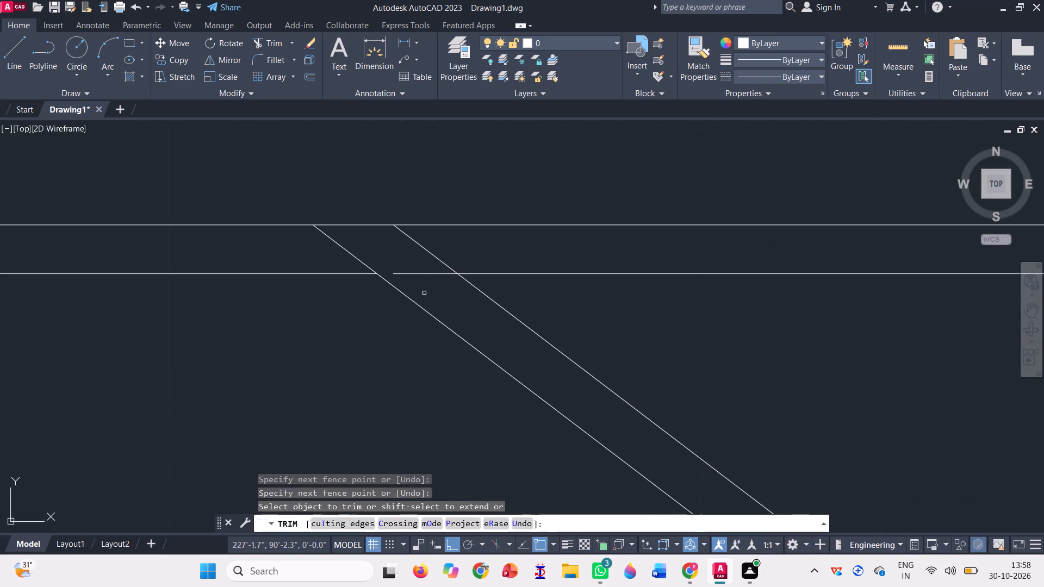
{"action": "left_click", "coordinate": [438, 243]}
{"action": "left_click", "coordinate": [345, 258]}
{"action": "left_click", "coordinate": [397, 246]}
{"action": "scroll", "coordinate": [382, 254], "scroll_direction": "down", "scroll_amount": 3}
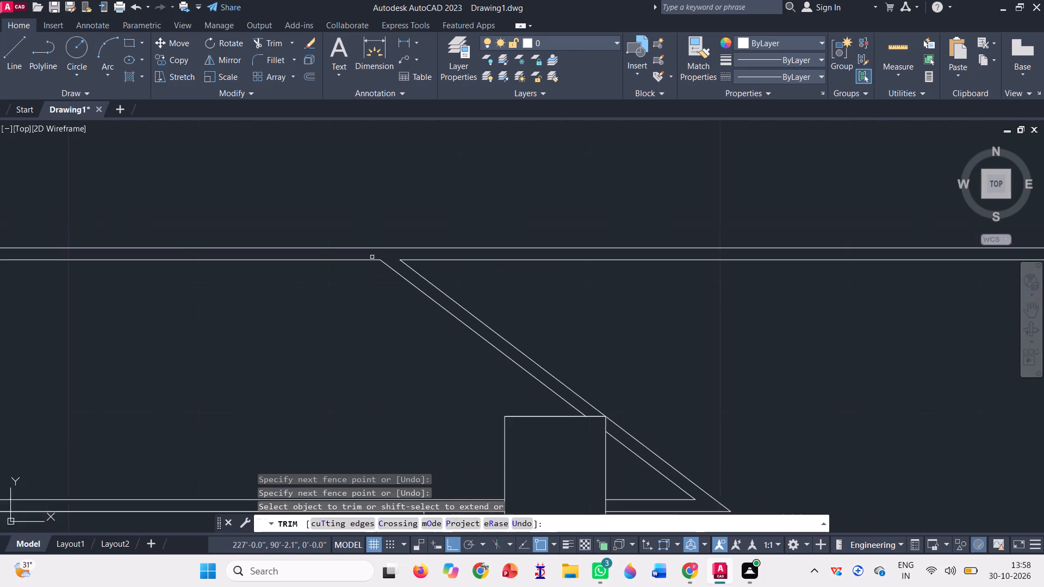
{"action": "scroll", "coordinate": [372, 256], "scroll_direction": "down", "scroll_amount": 4}
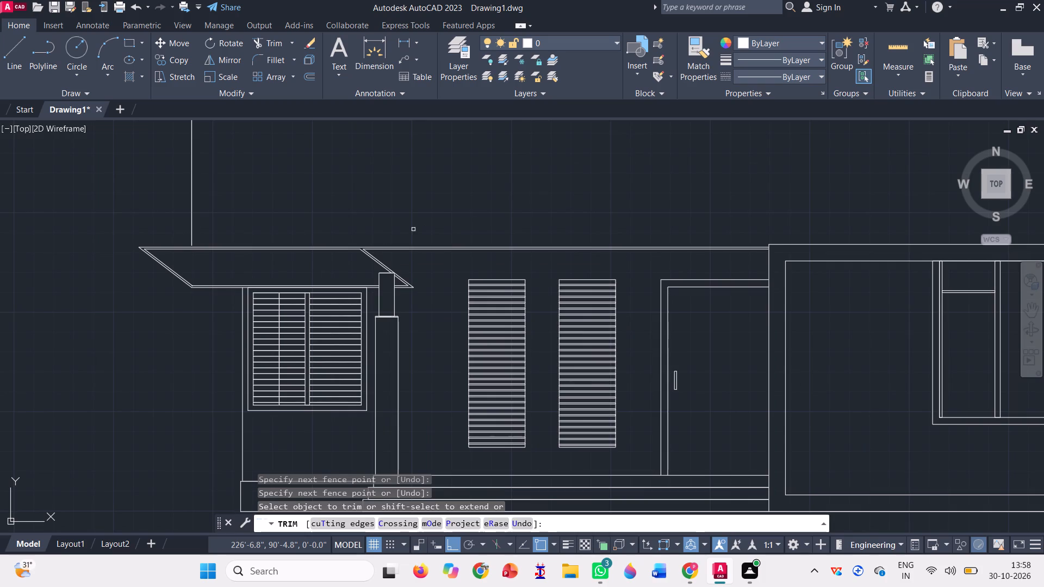
{"action": "key", "text": "Escape"}
Join the roof-edge lines and the sloped band's outline segments, including the pieces beside the post, into polylines.
{"action": "scroll", "coordinate": [344, 247], "scroll_direction": "up", "scroll_amount": 2}
{"action": "left_click", "coordinate": [511, 285]}
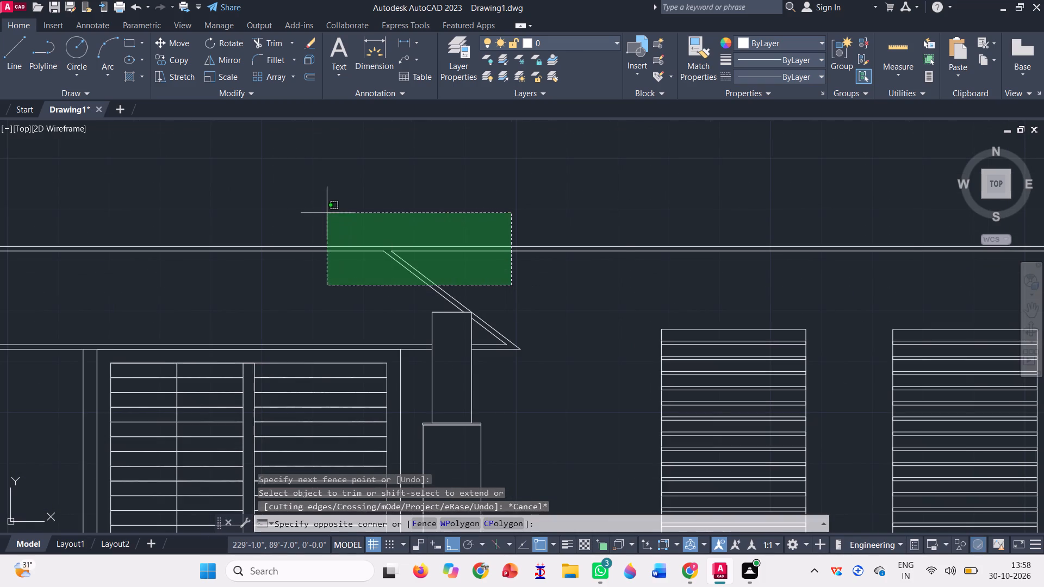
{"action": "left_click", "coordinate": [325, 210]}
{"action": "scroll", "coordinate": [627, 258], "scroll_direction": "down", "scroll_amount": 2}
{"action": "left_click", "coordinate": [327, 299]}
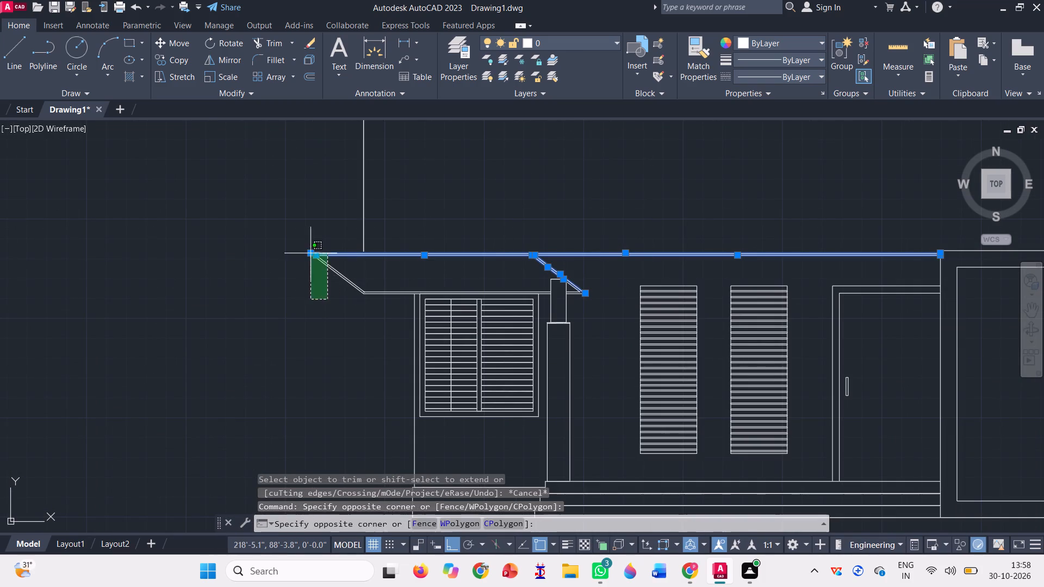
{"action": "left_click", "coordinate": [301, 232]}
{"action": "scroll", "coordinate": [451, 289], "scroll_direction": "up", "scroll_amount": 3}
{"action": "left_click", "coordinate": [269, 333]}
{"action": "left_click", "coordinate": [191, 248]}
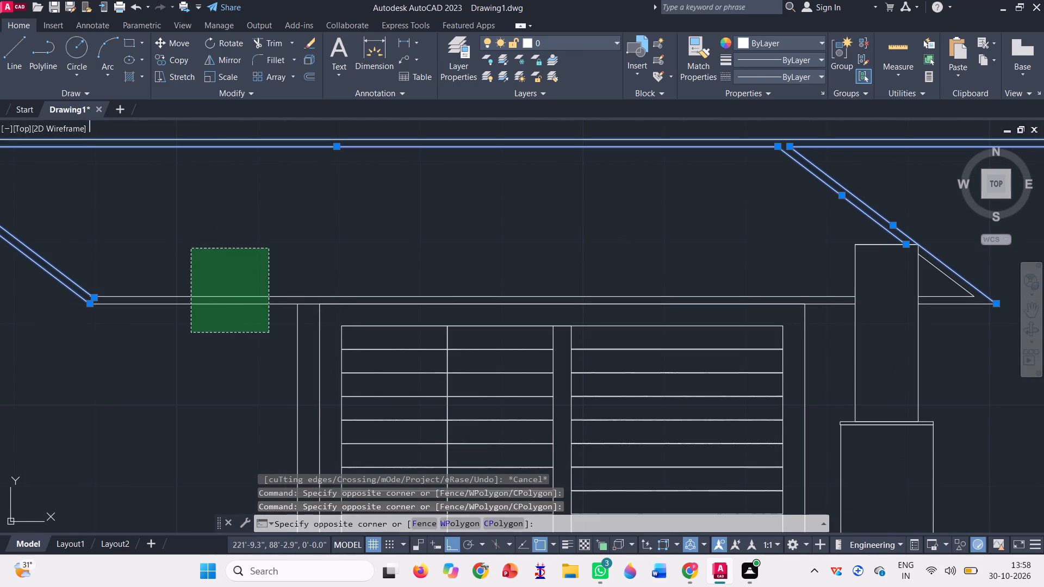
{"action": "scroll", "coordinate": [189, 251], "scroll_direction": "down", "scroll_amount": 2}
{"action": "scroll", "coordinate": [526, 264], "scroll_direction": "up", "scroll_amount": 3}
{"action": "left_click", "coordinate": [433, 315]}
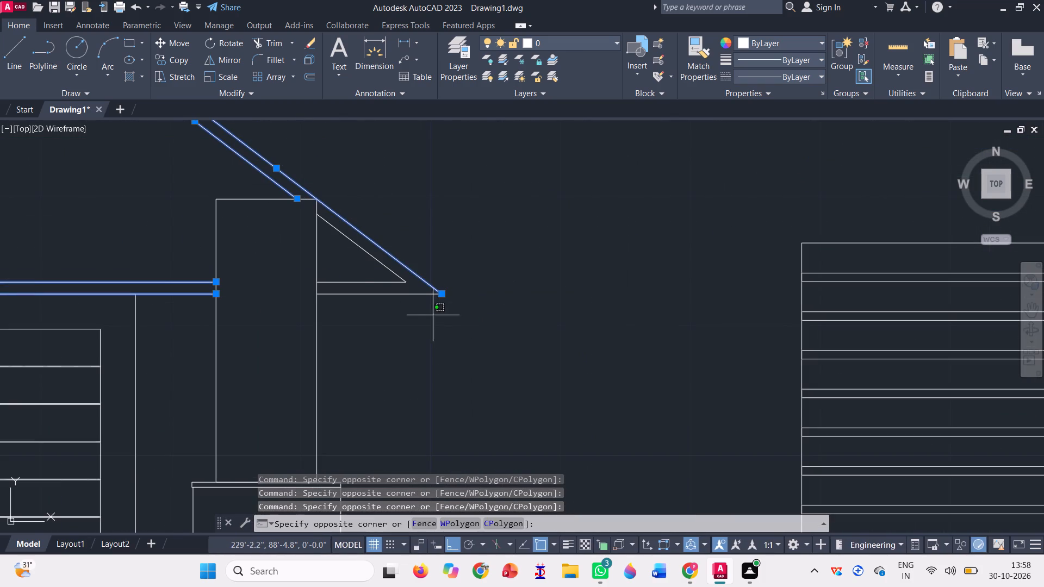
{"action": "left_click", "coordinate": [380, 245]}
{"action": "scroll", "coordinate": [492, 249], "scroll_direction": "down", "scroll_amount": 3}
{"action": "key", "text": "j"}
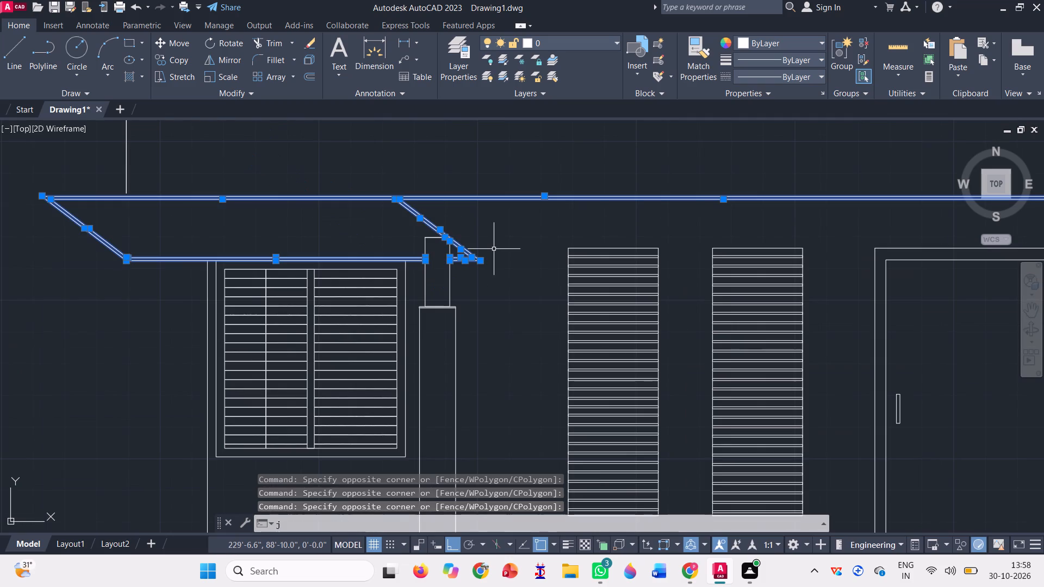
{"action": "key", "text": "Return"}
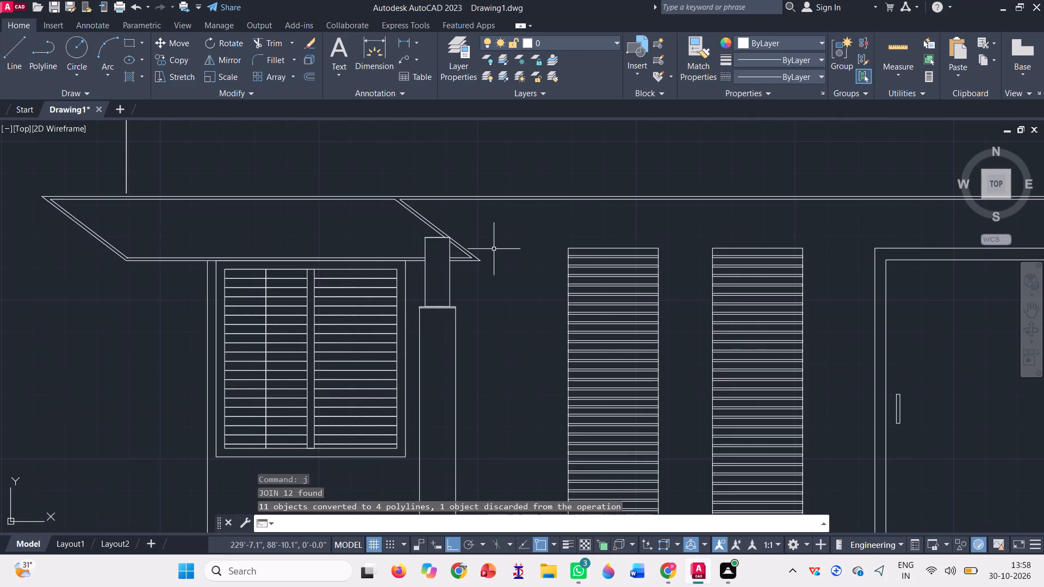
Extend the vertical wall line above the sloped band down to the upper roof-edge line.
{"action": "left_click", "coordinate": [294, 36]}
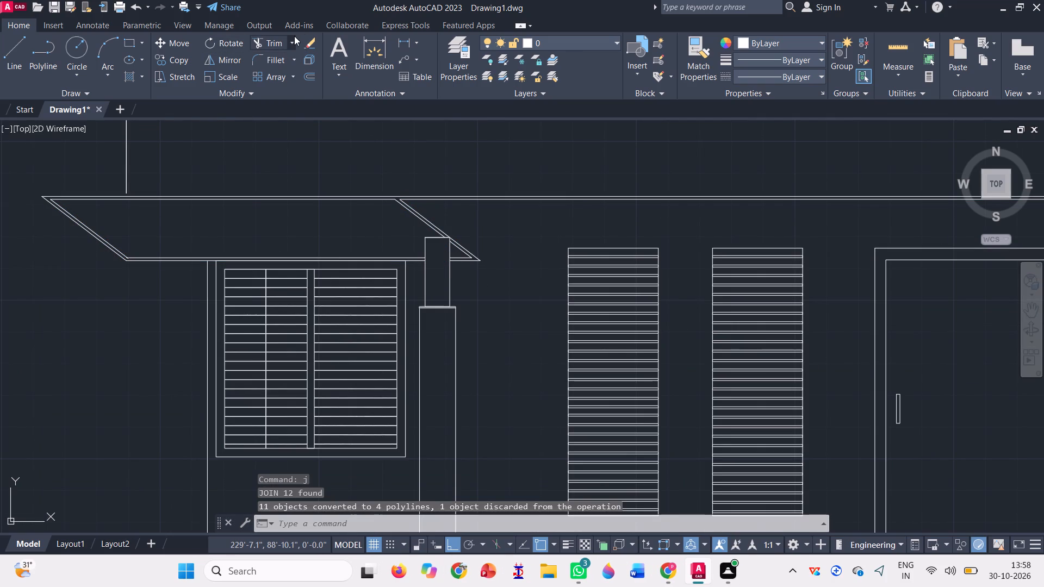
{"action": "left_click", "coordinate": [278, 89]}
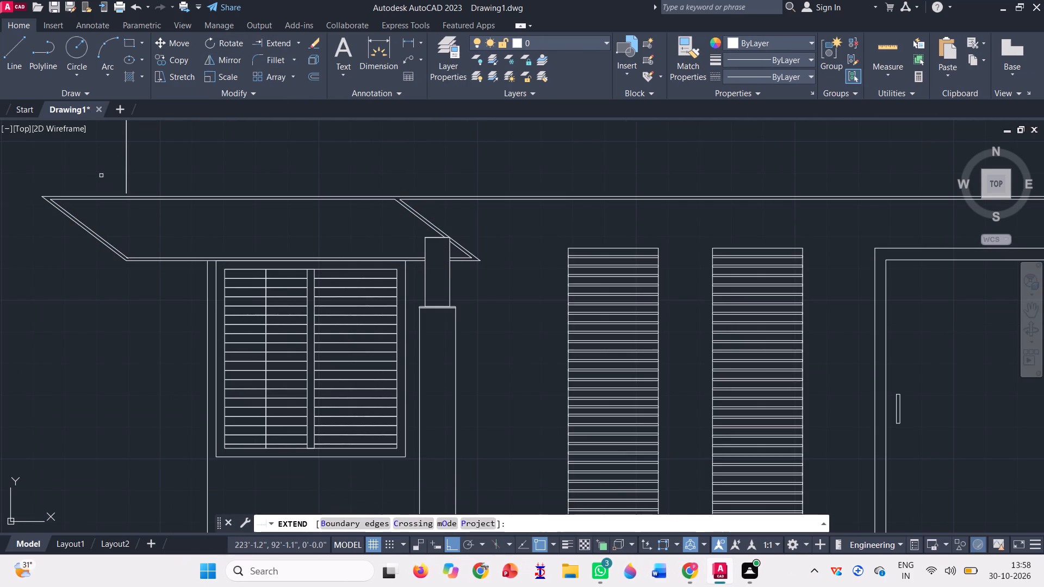
{"action": "left_click", "coordinate": [100, 174]}
{"action": "left_click", "coordinate": [140, 167]}
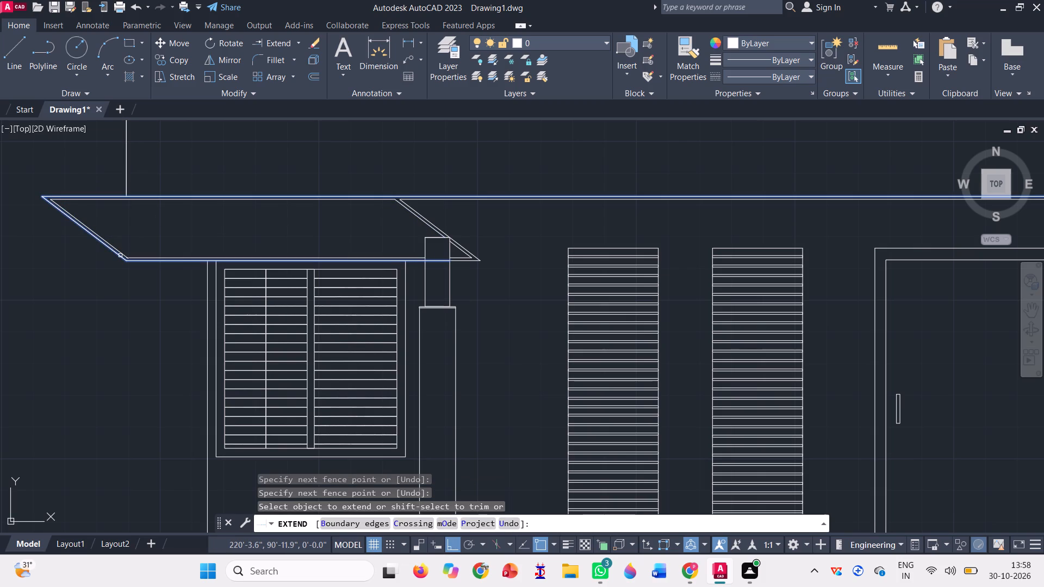
{"action": "key", "text": "Escape"}
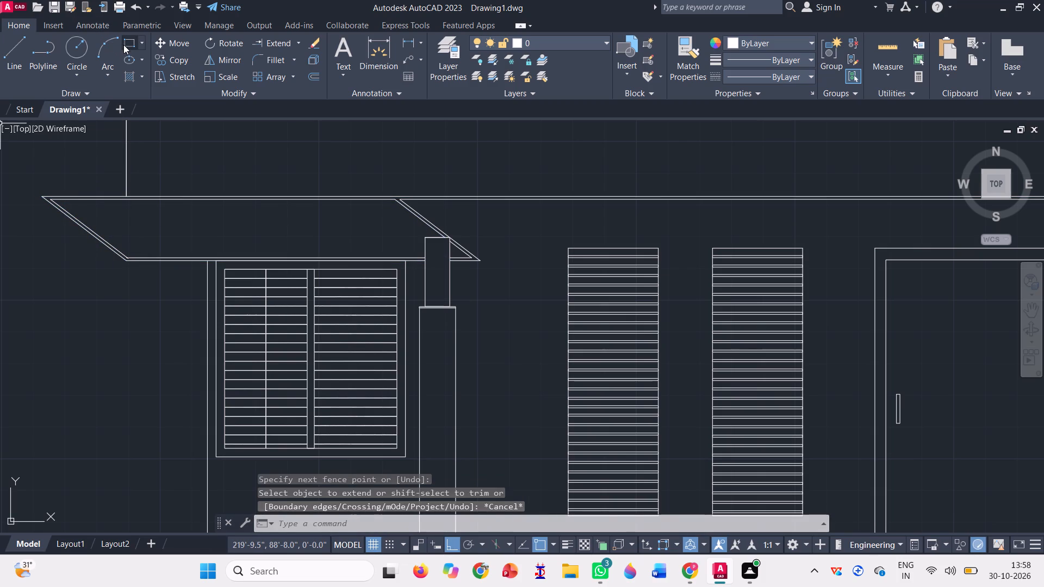
Draw a thin rectangle along the roof edge from the foot of the upper vertical wall line to the framed wall's top corner.
{"action": "left_click", "coordinate": [123, 45]}
{"action": "scroll", "coordinate": [128, 193], "scroll_direction": "up", "scroll_amount": 3}
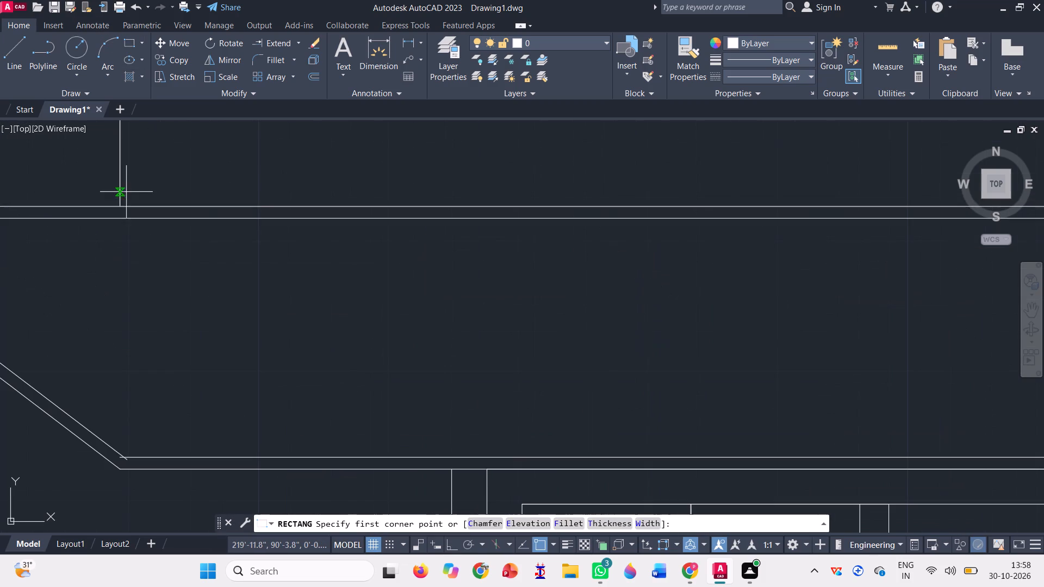
{"action": "left_click", "coordinate": [123, 209]}
{"action": "scroll", "coordinate": [78, 267], "scroll_direction": "down", "scroll_amount": 3}
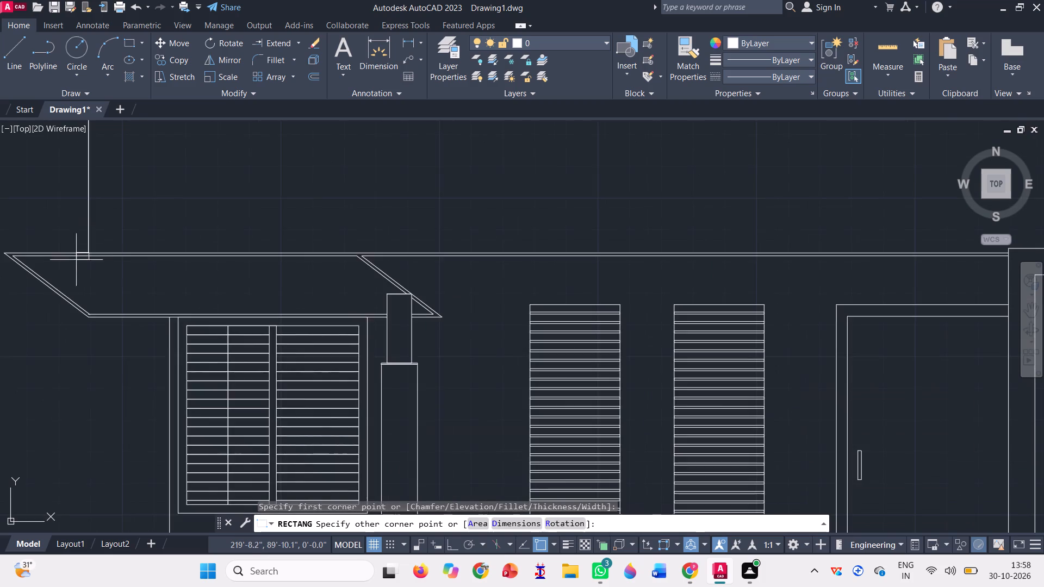
{"action": "scroll", "coordinate": [76, 253], "scroll_direction": "down", "scroll_amount": 2}
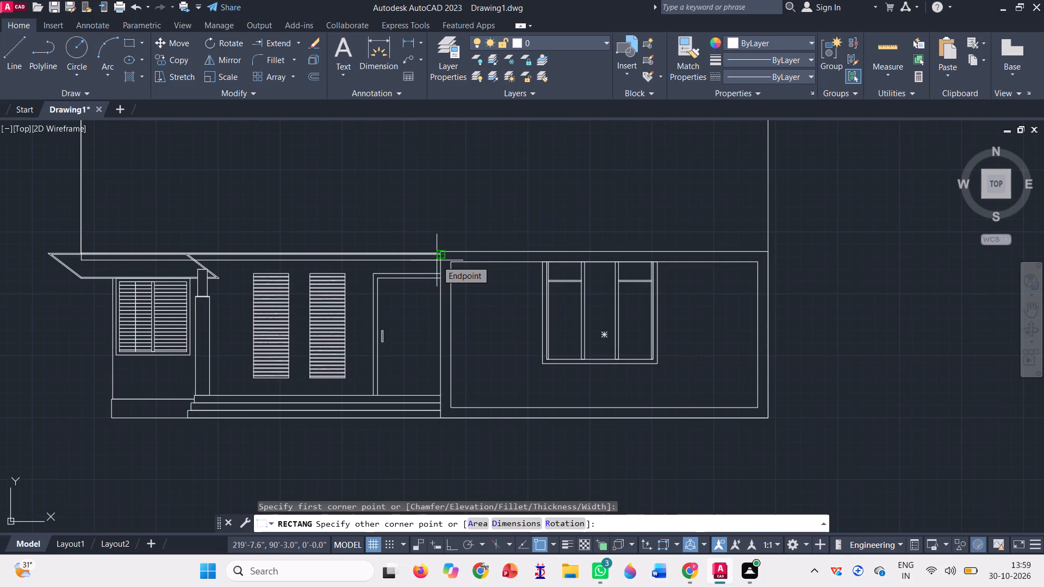
{"action": "scroll", "coordinate": [437, 260], "scroll_direction": "up", "scroll_amount": 6}
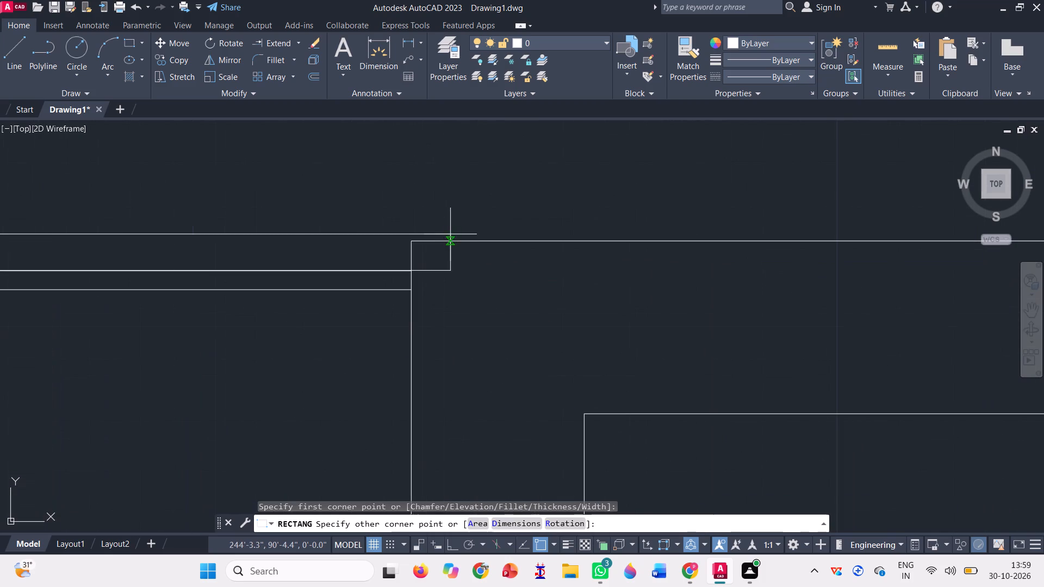
{"action": "left_click", "coordinate": [411, 241]}
{"action": "scroll", "coordinate": [502, 254], "scroll_direction": "down", "scroll_amount": 3}
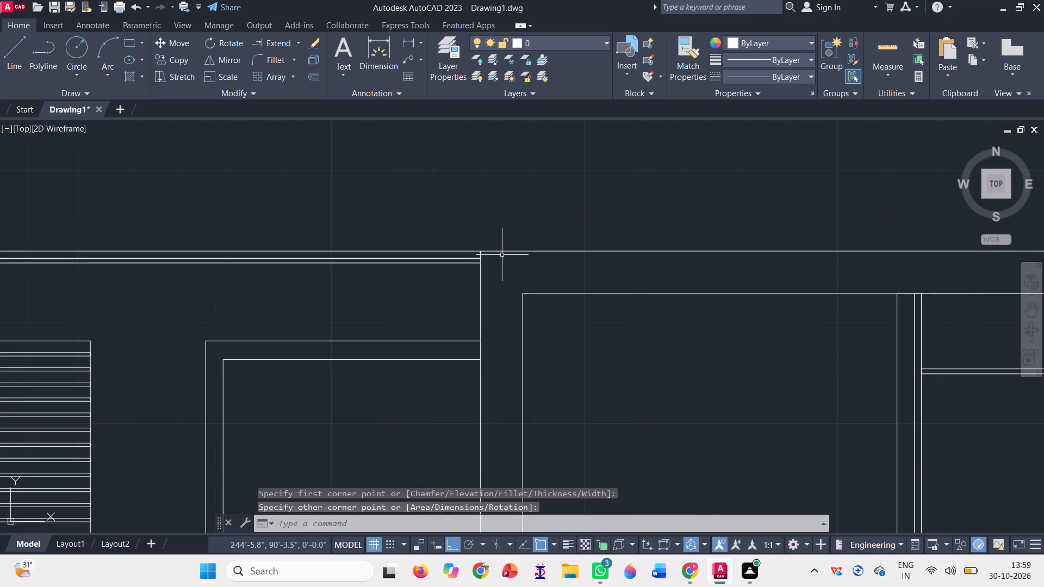
{"action": "scroll", "coordinate": [502, 255], "scroll_direction": "down", "scroll_amount": 2}
{"action": "scroll", "coordinate": [549, 284], "scroll_direction": "down", "scroll_amount": 1}
{"action": "scroll", "coordinate": [172, 260], "scroll_direction": "up", "scroll_amount": 1}
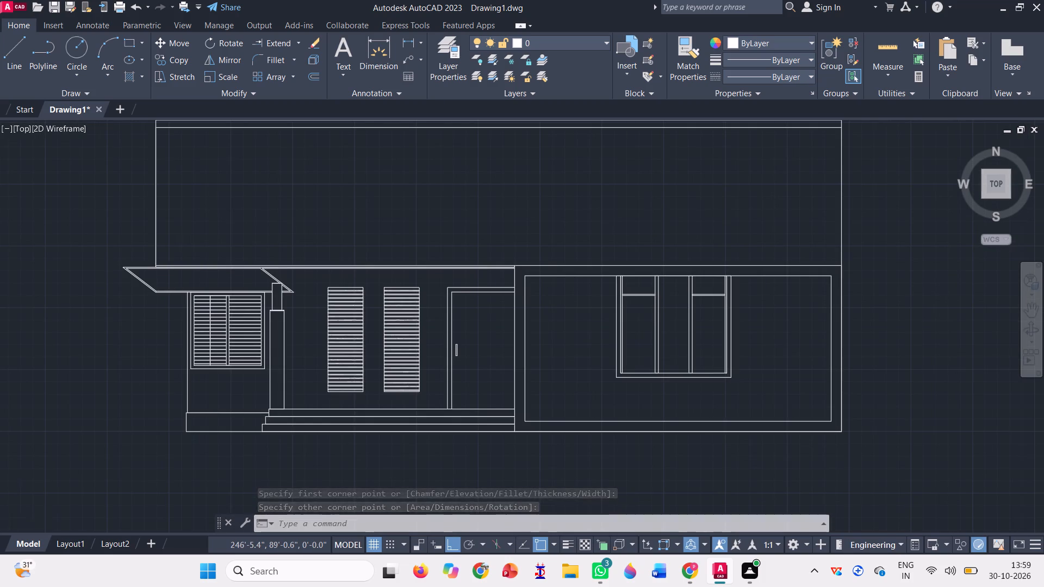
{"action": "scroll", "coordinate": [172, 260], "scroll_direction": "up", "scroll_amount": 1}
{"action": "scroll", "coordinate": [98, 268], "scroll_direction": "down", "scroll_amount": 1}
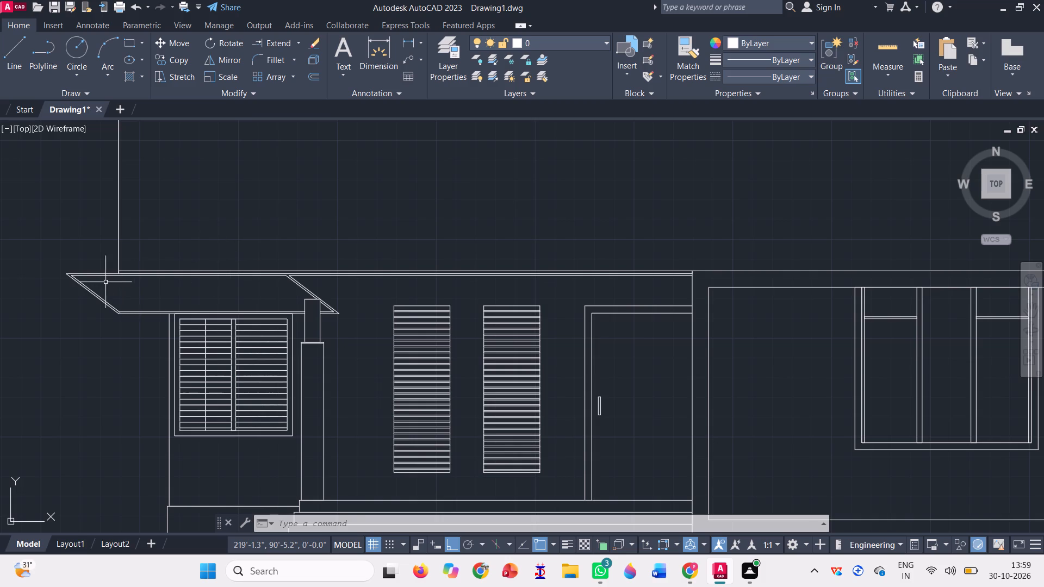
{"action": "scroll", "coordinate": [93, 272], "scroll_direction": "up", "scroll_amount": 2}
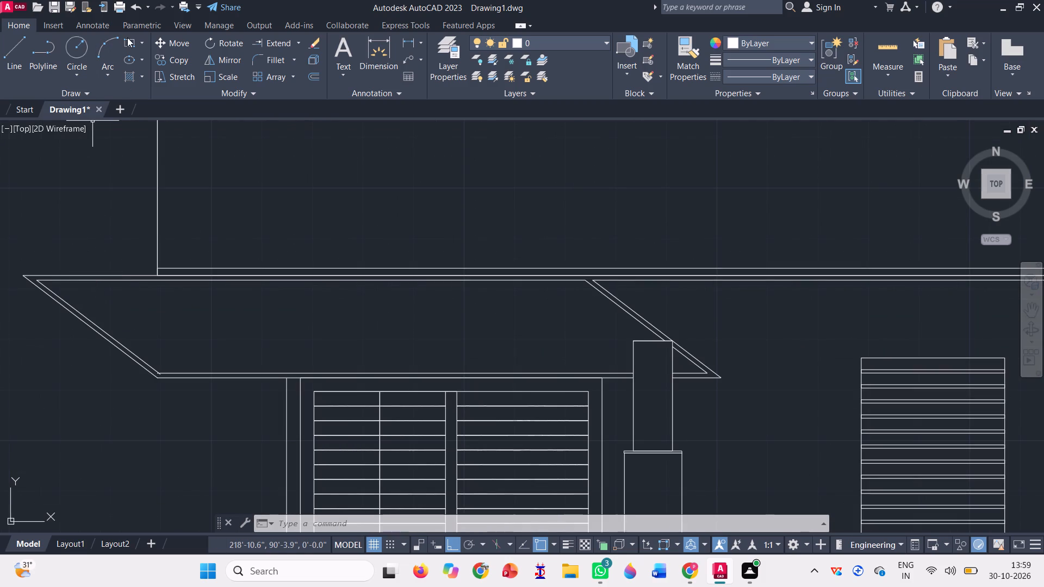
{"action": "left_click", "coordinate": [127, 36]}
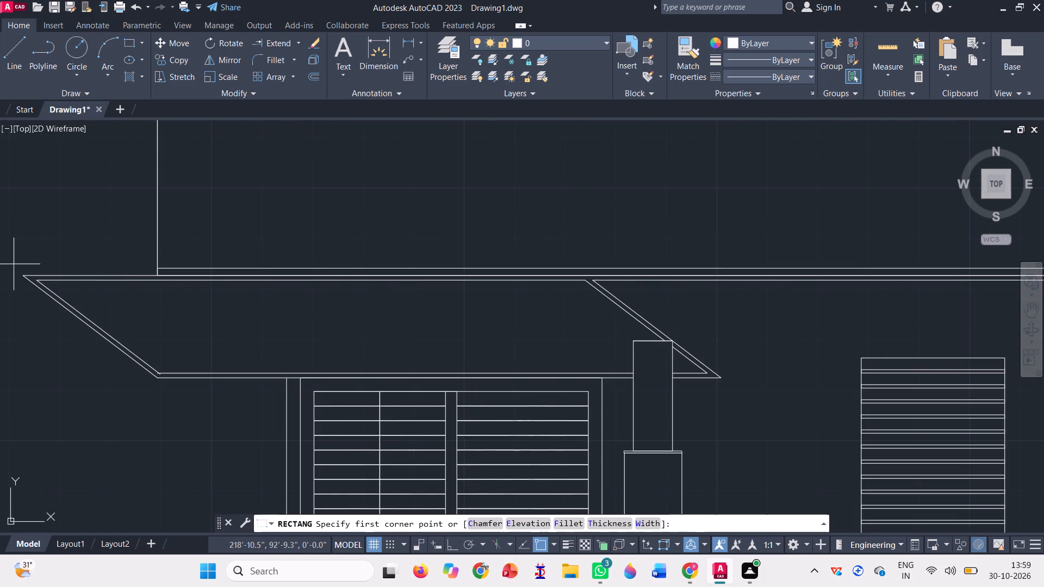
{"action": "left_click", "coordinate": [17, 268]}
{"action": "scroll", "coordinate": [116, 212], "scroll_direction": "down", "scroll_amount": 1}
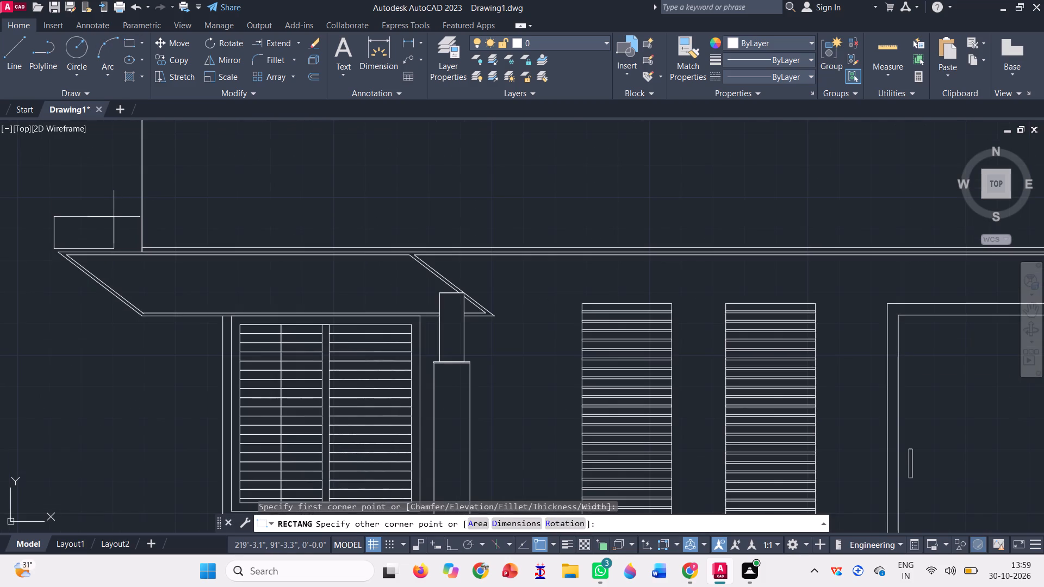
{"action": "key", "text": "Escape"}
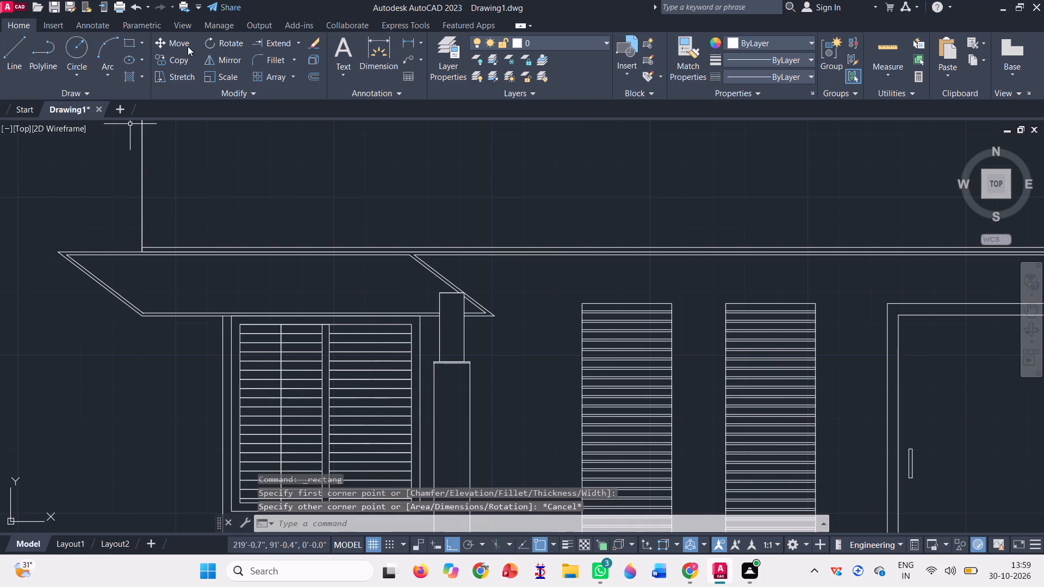
Draw a thin rectangle along the roof edge from the sloped band's outer upper corner to the framed wall's top corner.
{"action": "left_click", "coordinate": [127, 43]}
{"action": "scroll", "coordinate": [63, 251], "scroll_direction": "up", "scroll_amount": 2}
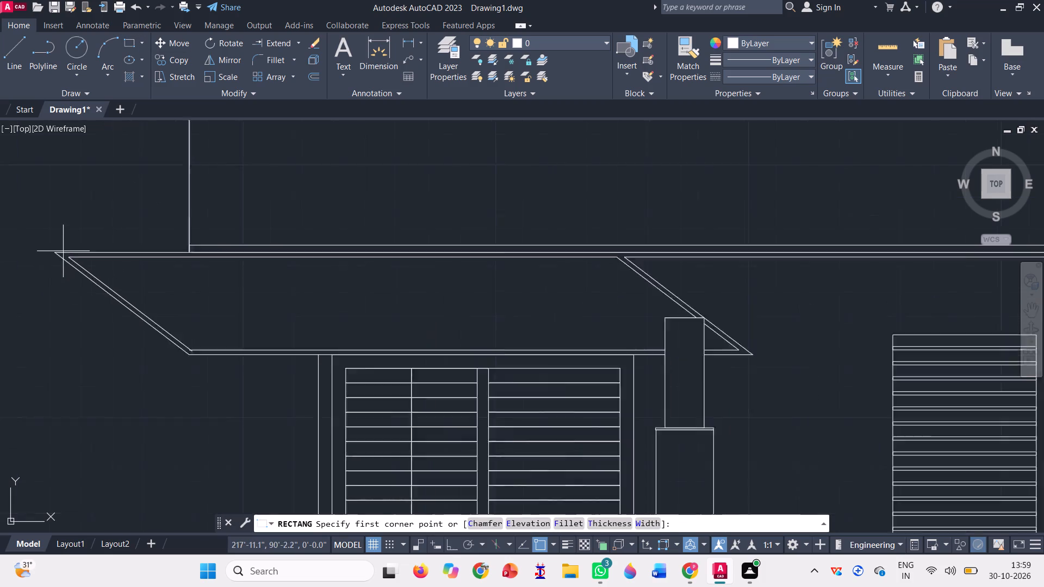
{"action": "scroll", "coordinate": [63, 251], "scroll_direction": "up", "scroll_amount": 2}
{"action": "left_click", "coordinate": [30, 254]}
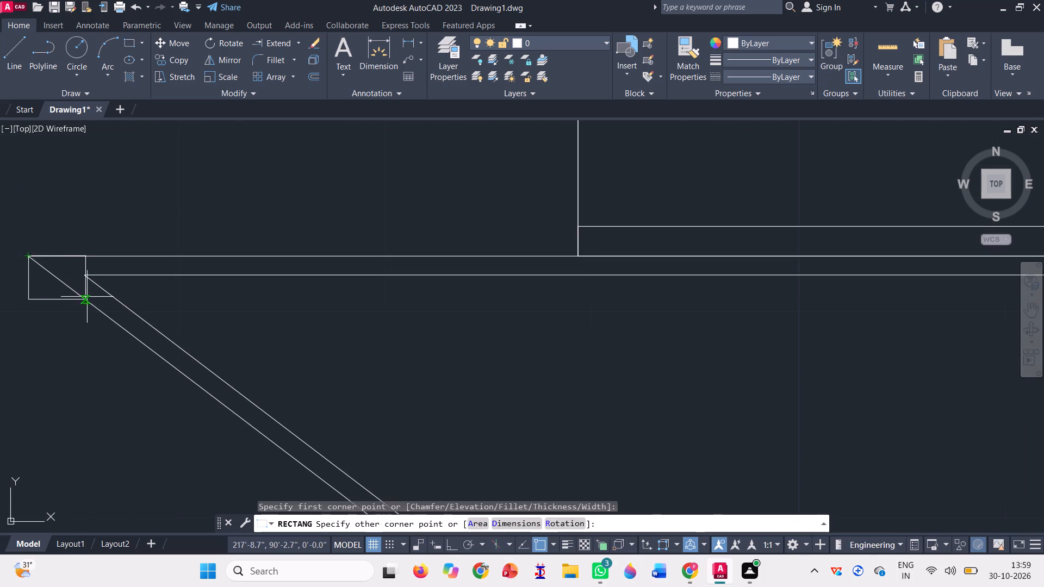
{"action": "scroll", "coordinate": [36, 220], "scroll_direction": "down", "scroll_amount": 4}
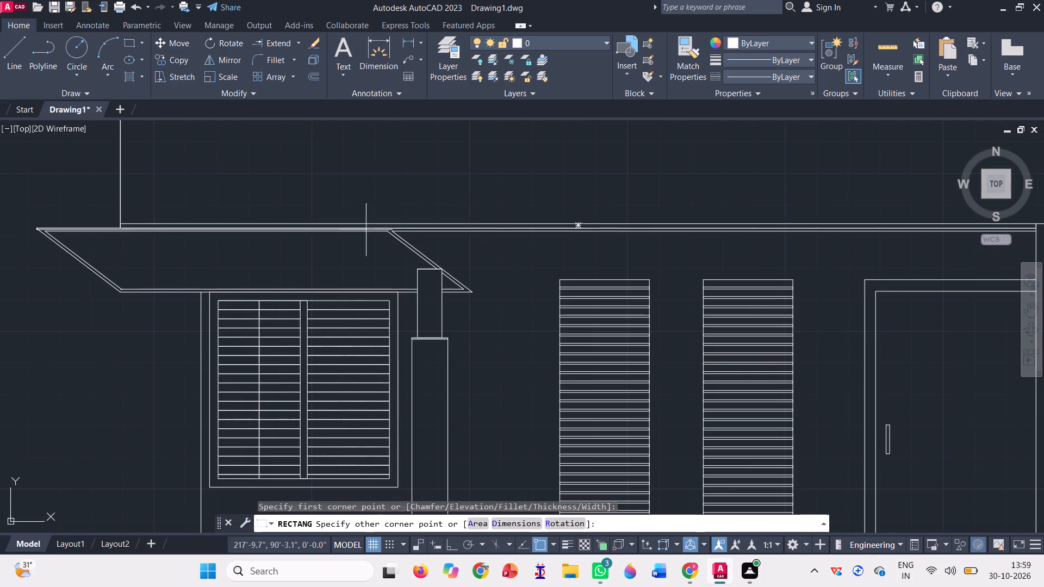
{"action": "scroll", "coordinate": [26, 210], "scroll_direction": "down", "scroll_amount": 1}
{"action": "scroll", "coordinate": [706, 237], "scroll_direction": "up", "scroll_amount": 3}
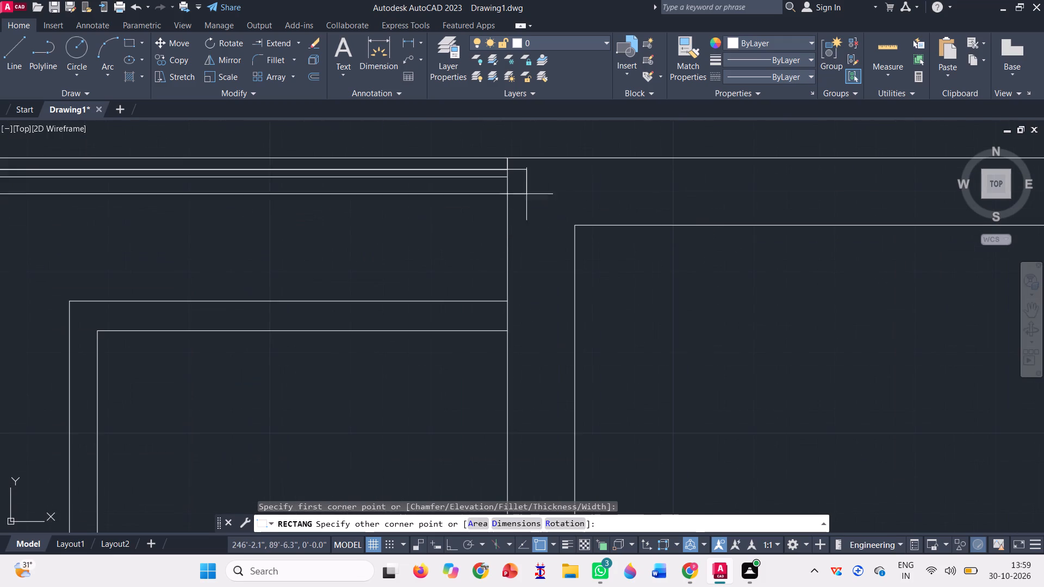
{"action": "scroll", "coordinate": [511, 163], "scroll_direction": "up", "scroll_amount": 3}
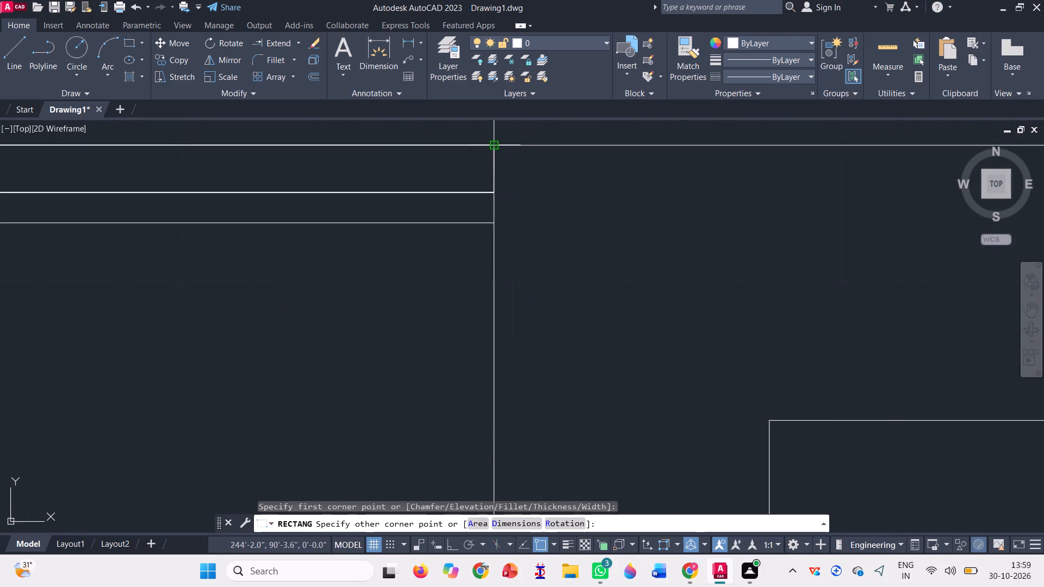
{"action": "left_click", "coordinate": [494, 145]}
{"action": "scroll", "coordinate": [618, 222], "scroll_direction": "down", "scroll_amount": 3}
{"action": "scroll", "coordinate": [794, 238], "scroll_direction": "down", "scroll_amount": 2}
{"action": "scroll", "coordinate": [614, 230], "scroll_direction": "down", "scroll_amount": 1}
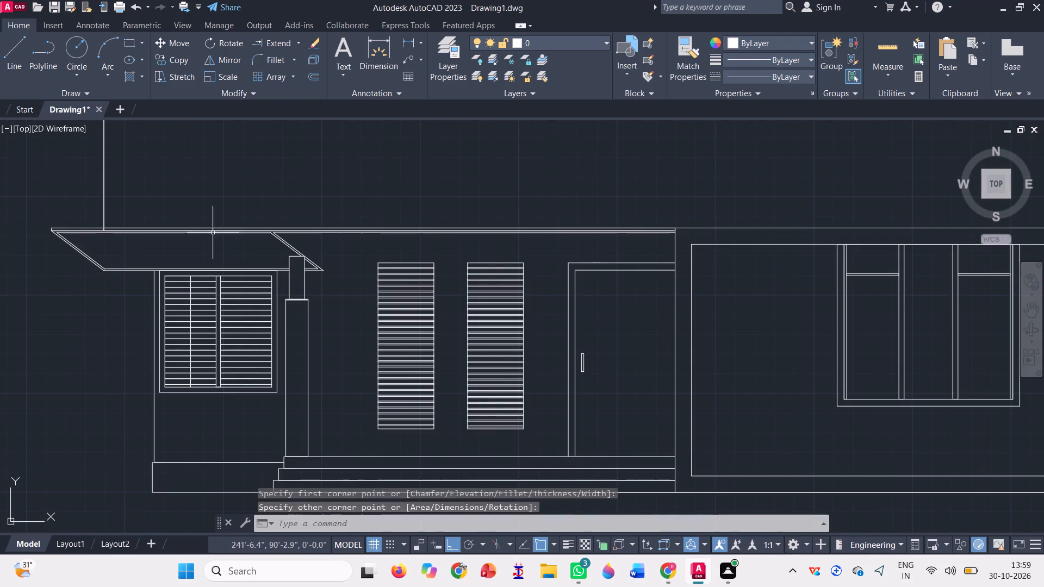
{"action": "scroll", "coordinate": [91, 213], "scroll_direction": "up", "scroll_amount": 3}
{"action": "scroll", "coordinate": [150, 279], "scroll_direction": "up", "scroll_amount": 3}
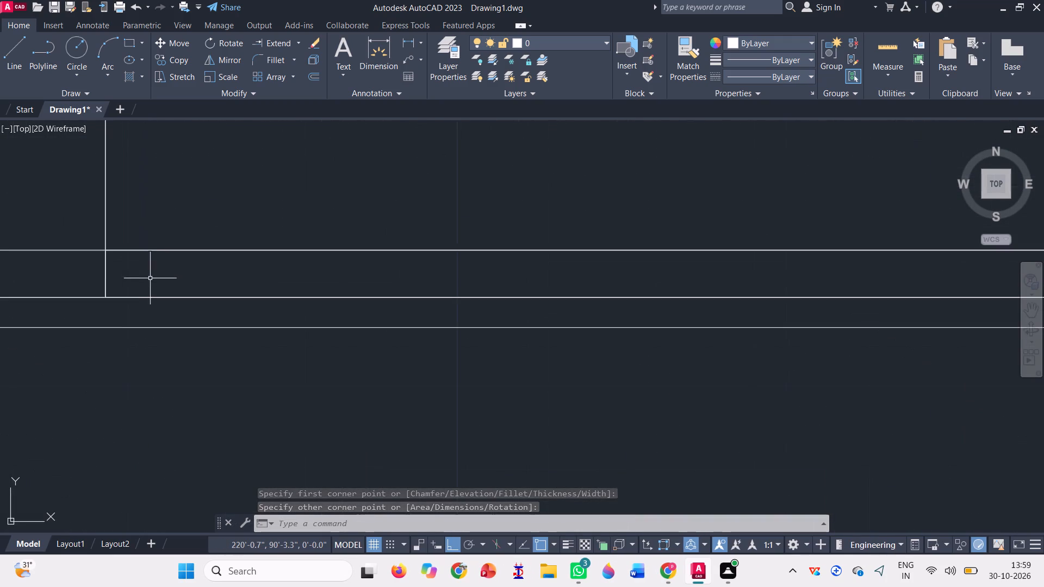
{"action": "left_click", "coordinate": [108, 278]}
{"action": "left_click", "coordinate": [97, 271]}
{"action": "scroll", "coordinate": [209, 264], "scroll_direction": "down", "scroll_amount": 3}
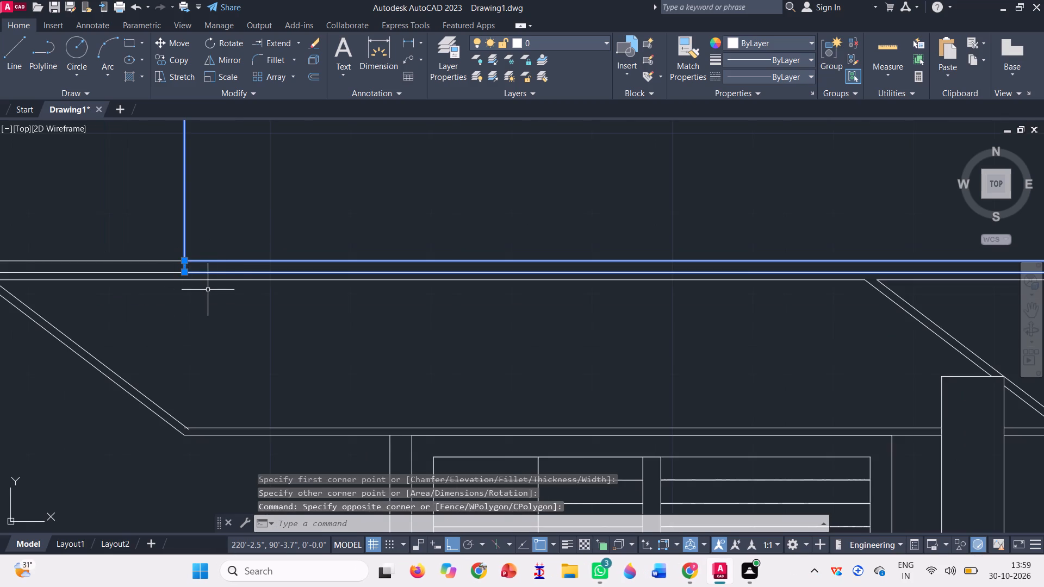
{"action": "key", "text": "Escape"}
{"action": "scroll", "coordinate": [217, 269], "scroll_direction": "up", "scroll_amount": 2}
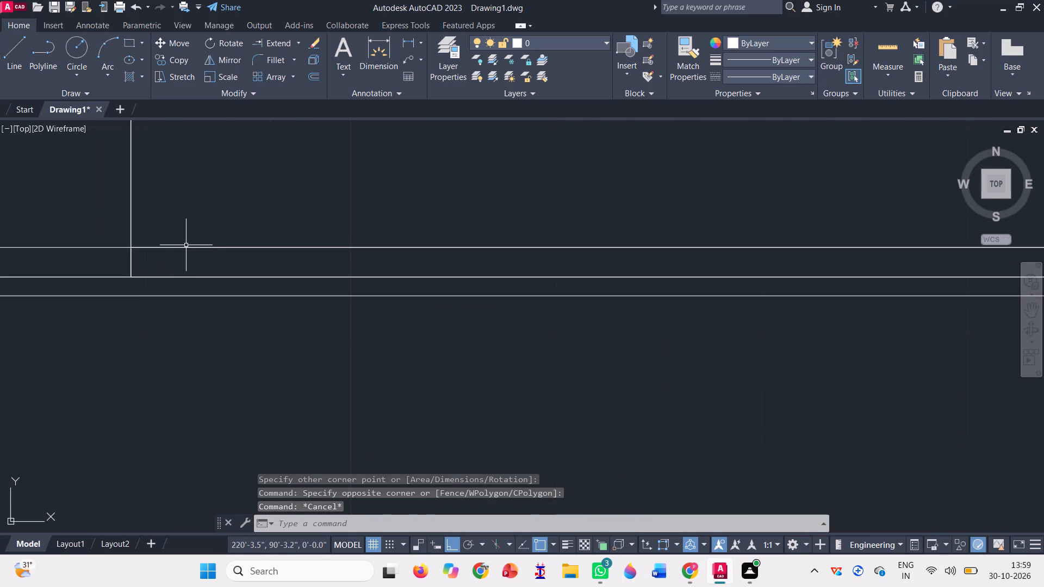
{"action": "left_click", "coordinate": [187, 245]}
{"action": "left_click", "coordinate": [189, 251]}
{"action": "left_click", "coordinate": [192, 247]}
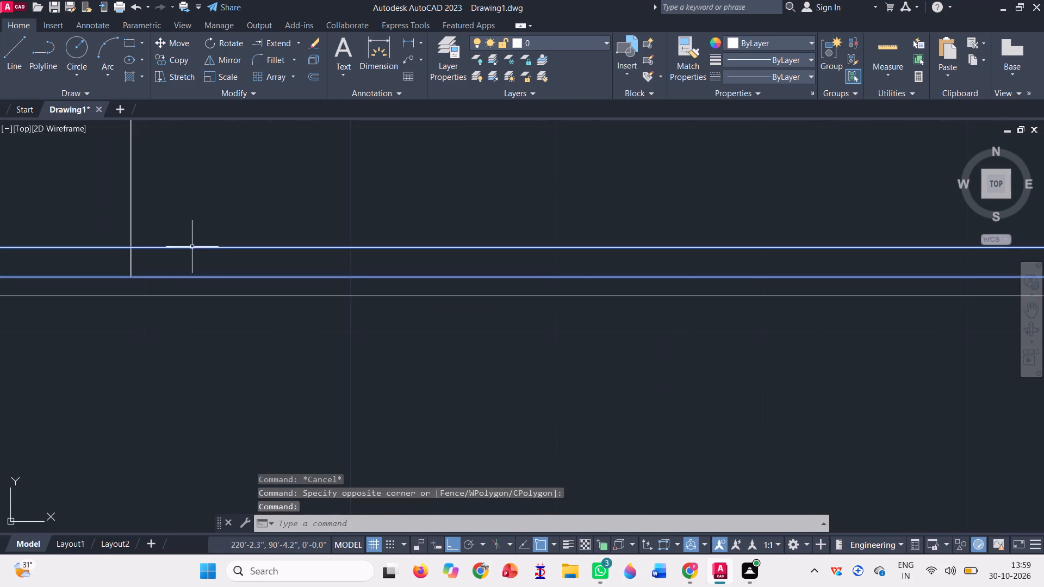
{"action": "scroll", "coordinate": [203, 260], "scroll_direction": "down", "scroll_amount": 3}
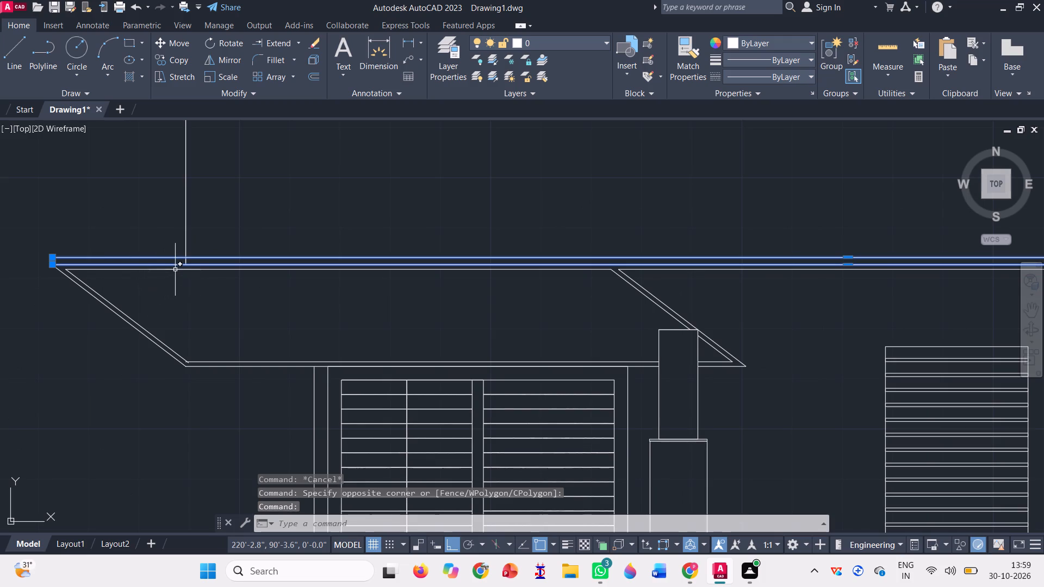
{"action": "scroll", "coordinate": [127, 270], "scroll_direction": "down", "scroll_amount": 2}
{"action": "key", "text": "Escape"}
Erase the shorter thin roof-edge rectangle that starts at the foot of the upper vertical wall line.
{"action": "scroll", "coordinate": [145, 264], "scroll_direction": "up", "scroll_amount": 3}
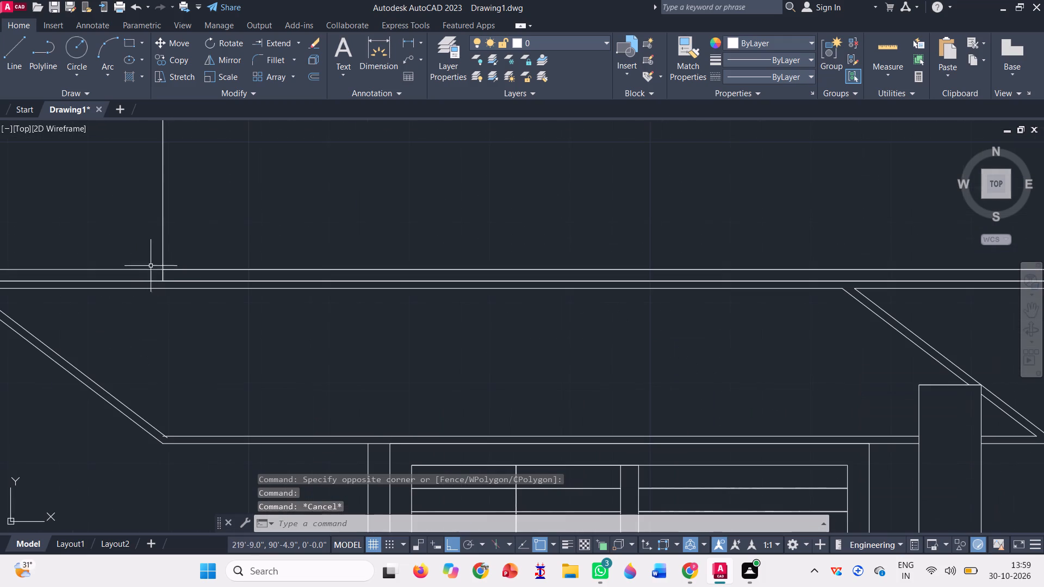
{"action": "scroll", "coordinate": [162, 277], "scroll_direction": "up", "scroll_amount": 4}
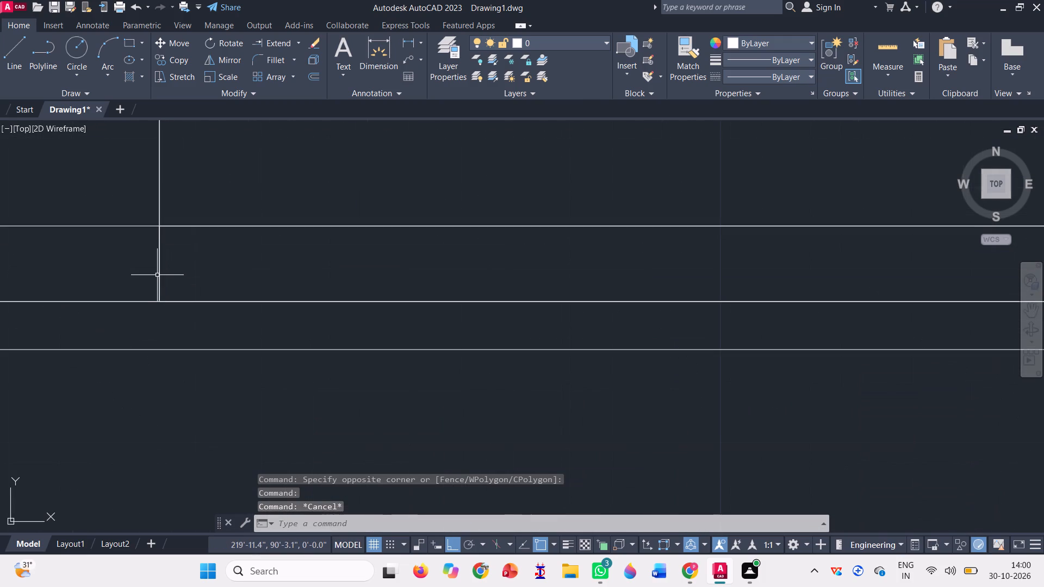
{"action": "left_click", "coordinate": [159, 275]}
{"action": "scroll", "coordinate": [164, 291], "scroll_direction": "down", "scroll_amount": 3}
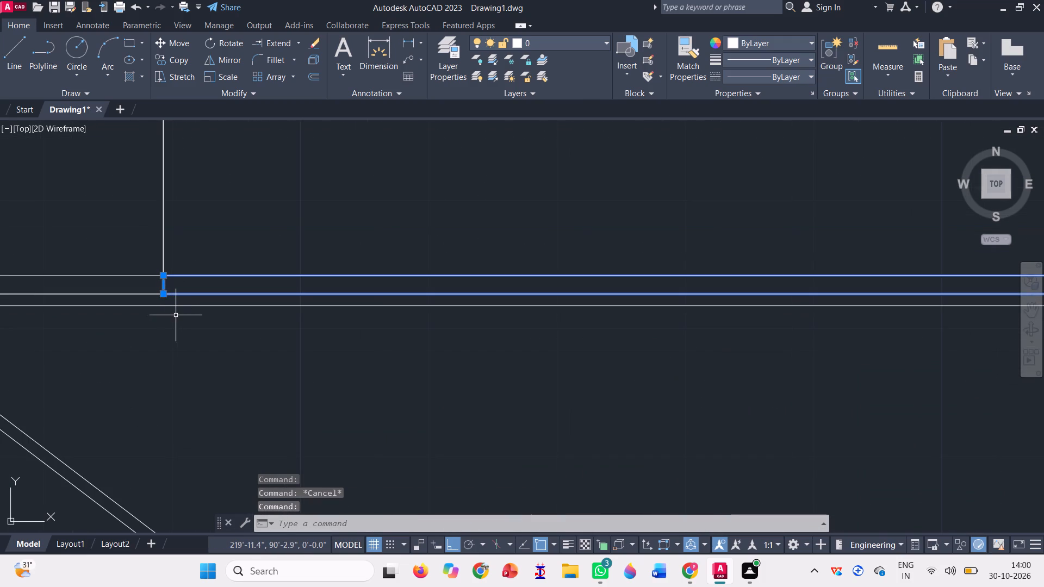
{"action": "key", "text": "Delete"}
{"action": "scroll", "coordinate": [183, 317], "scroll_direction": "down", "scroll_amount": 4}
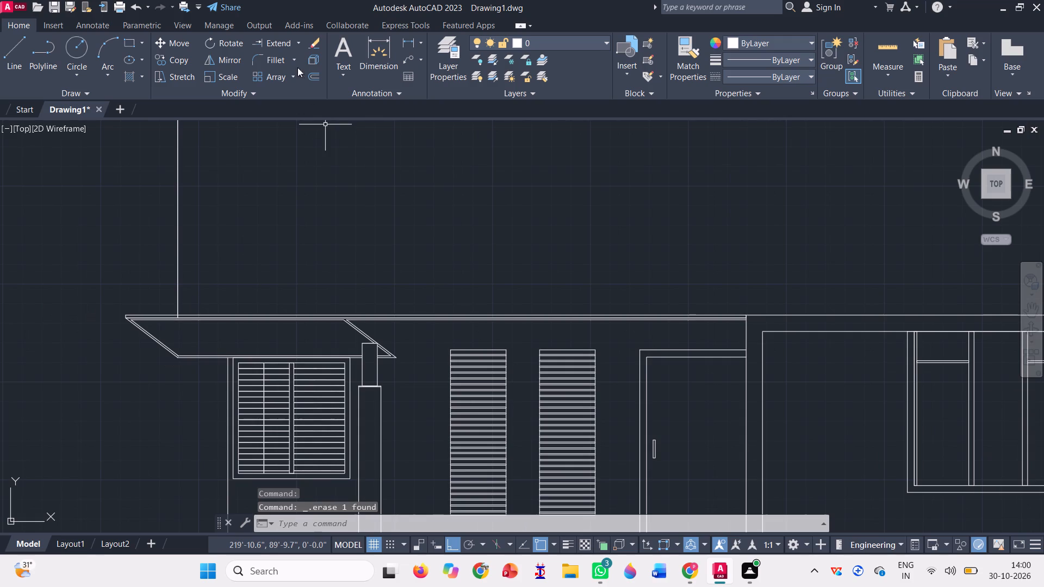
Trim the end of the upper vertical wall line that falls inside the thin roof-edge rectangle above the sloped band.
{"action": "left_click", "coordinate": [297, 44]}
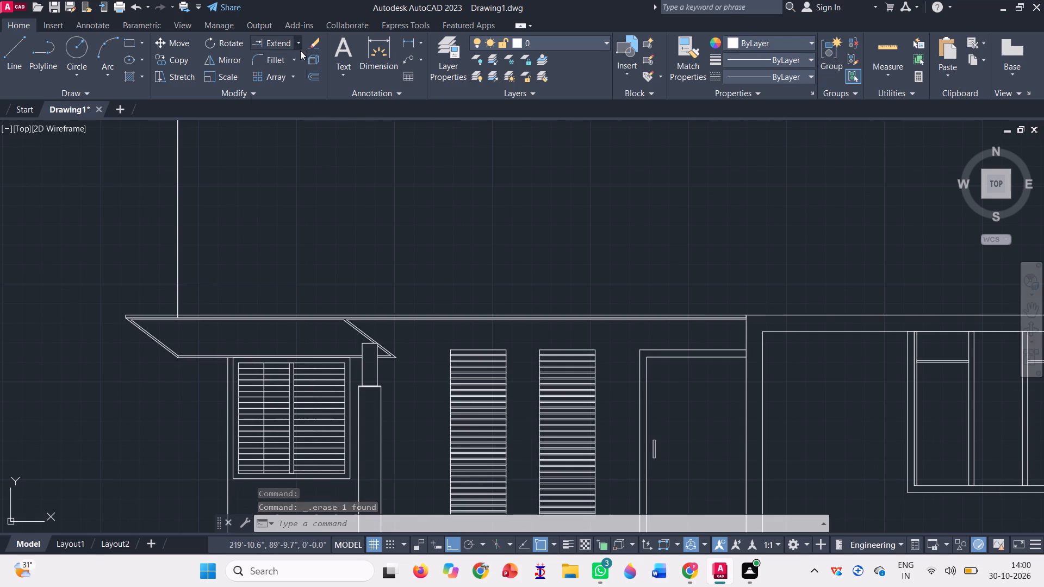
{"action": "left_click", "coordinate": [287, 67]}
{"action": "scroll", "coordinate": [175, 327], "scroll_direction": "up", "scroll_amount": 3}
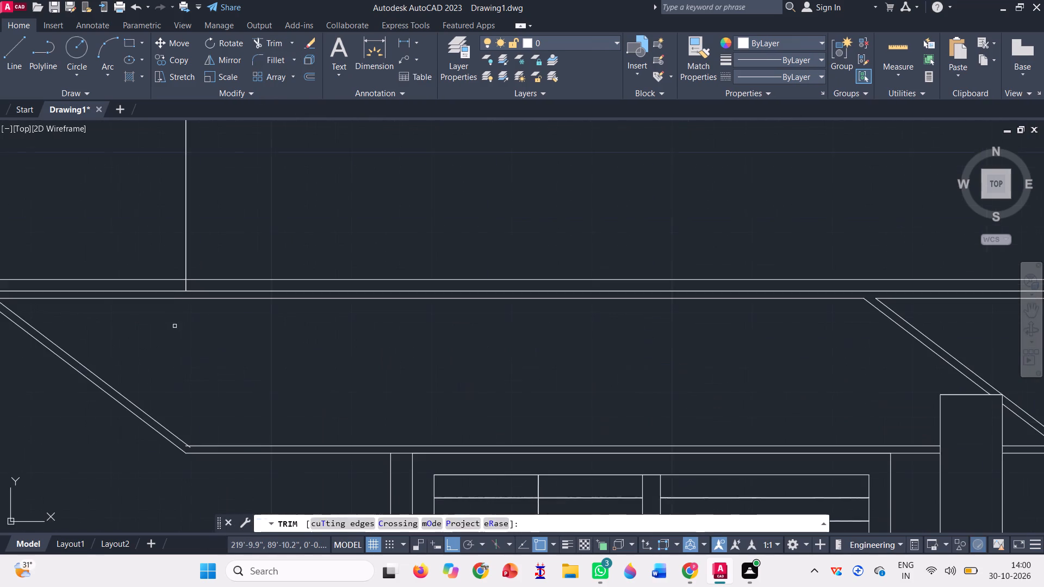
{"action": "scroll", "coordinate": [191, 286], "scroll_direction": "up", "scroll_amount": 3}
{"action": "left_click", "coordinate": [179, 276]}
{"action": "left_click", "coordinate": [155, 271]}
{"action": "scroll", "coordinate": [169, 305], "scroll_direction": "down", "scroll_amount": 3}
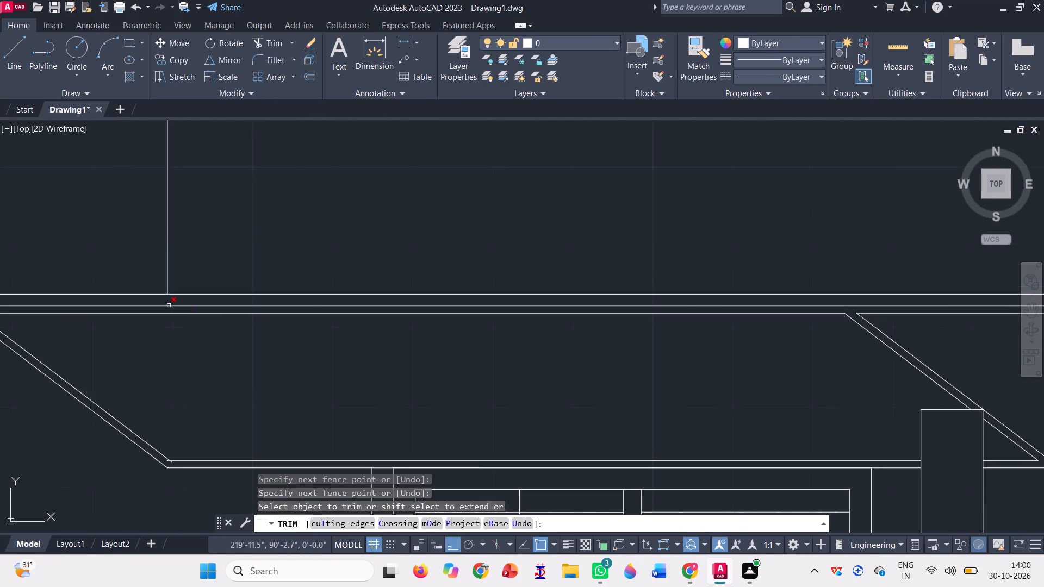
{"action": "scroll", "coordinate": [203, 321], "scroll_direction": "down", "scroll_amount": 4}
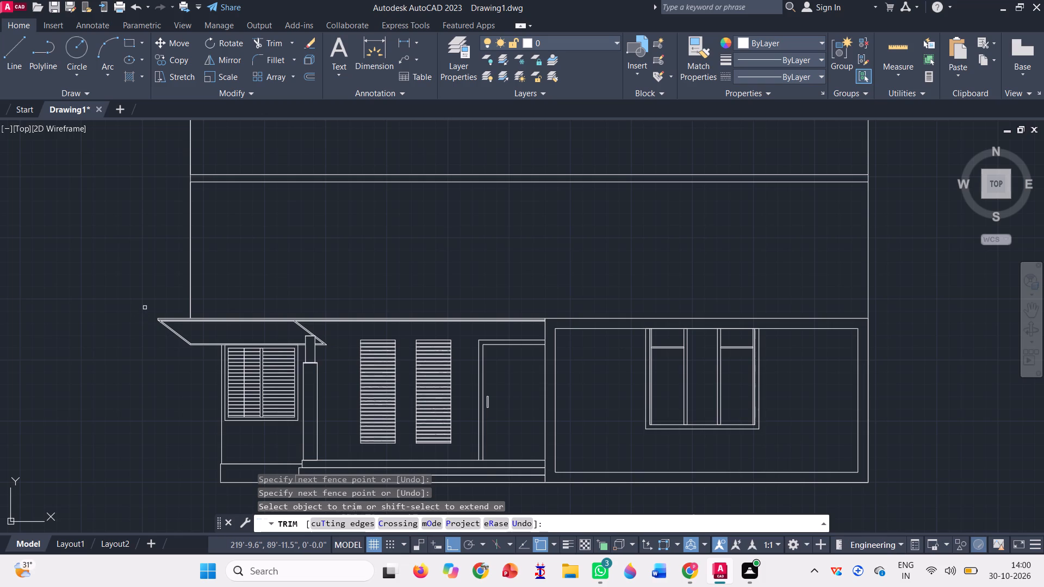
{"action": "key", "text": "Escape"}
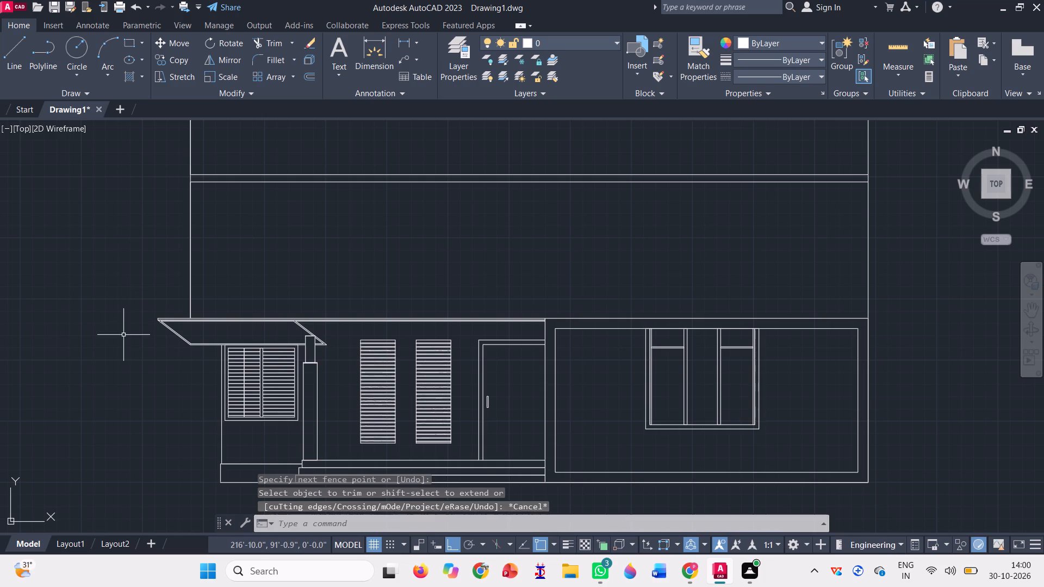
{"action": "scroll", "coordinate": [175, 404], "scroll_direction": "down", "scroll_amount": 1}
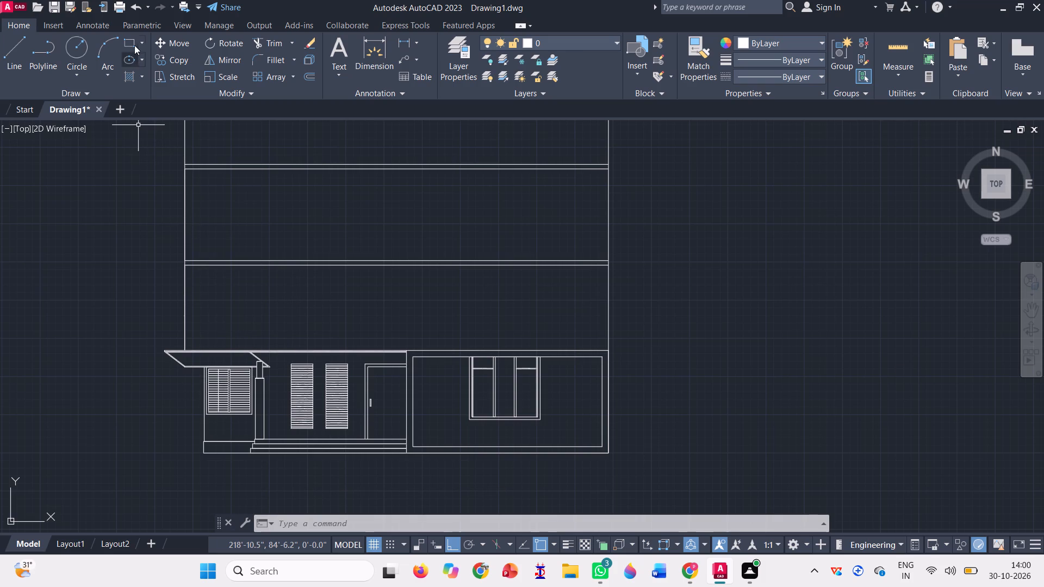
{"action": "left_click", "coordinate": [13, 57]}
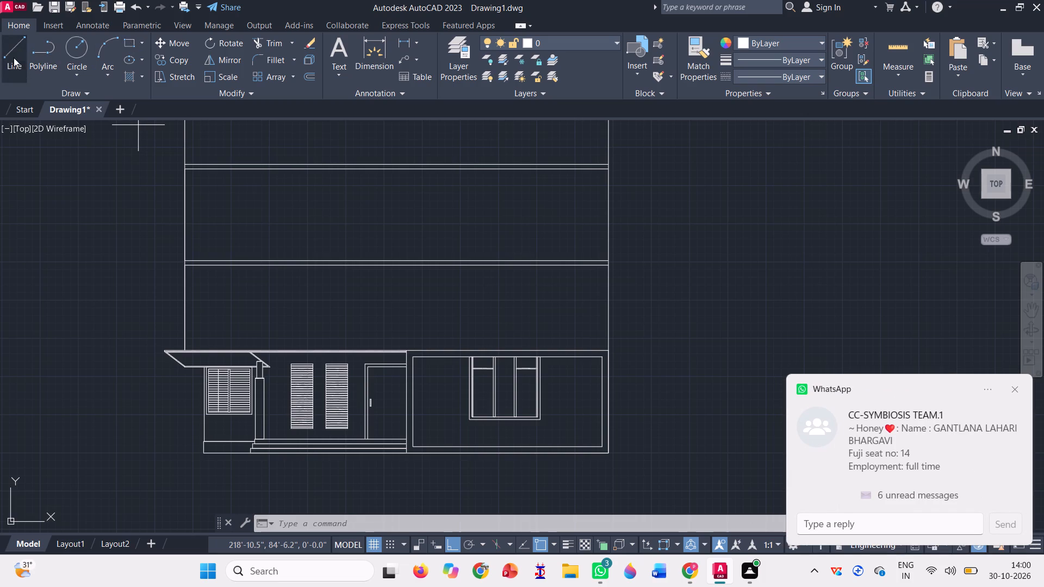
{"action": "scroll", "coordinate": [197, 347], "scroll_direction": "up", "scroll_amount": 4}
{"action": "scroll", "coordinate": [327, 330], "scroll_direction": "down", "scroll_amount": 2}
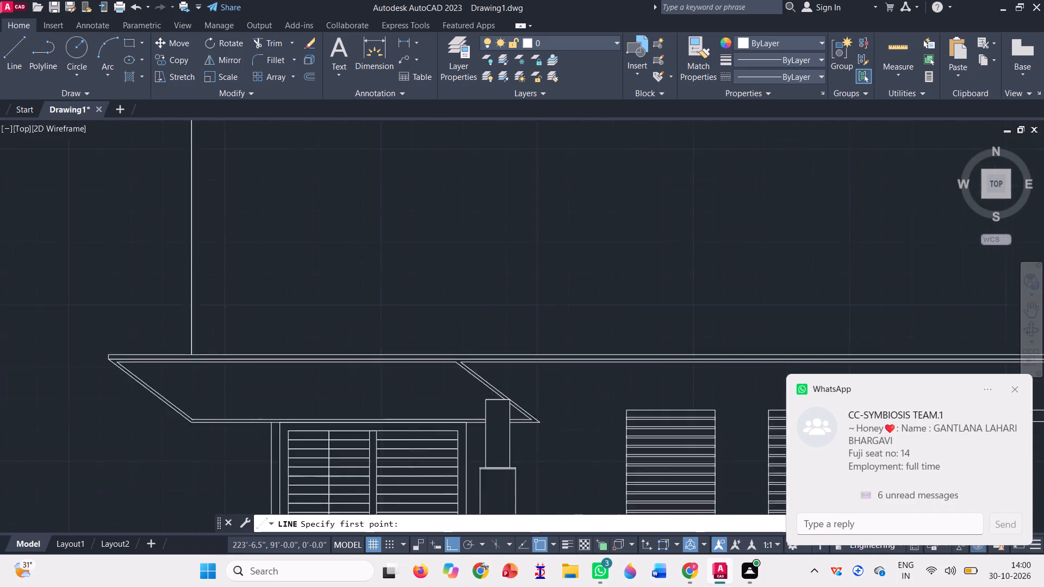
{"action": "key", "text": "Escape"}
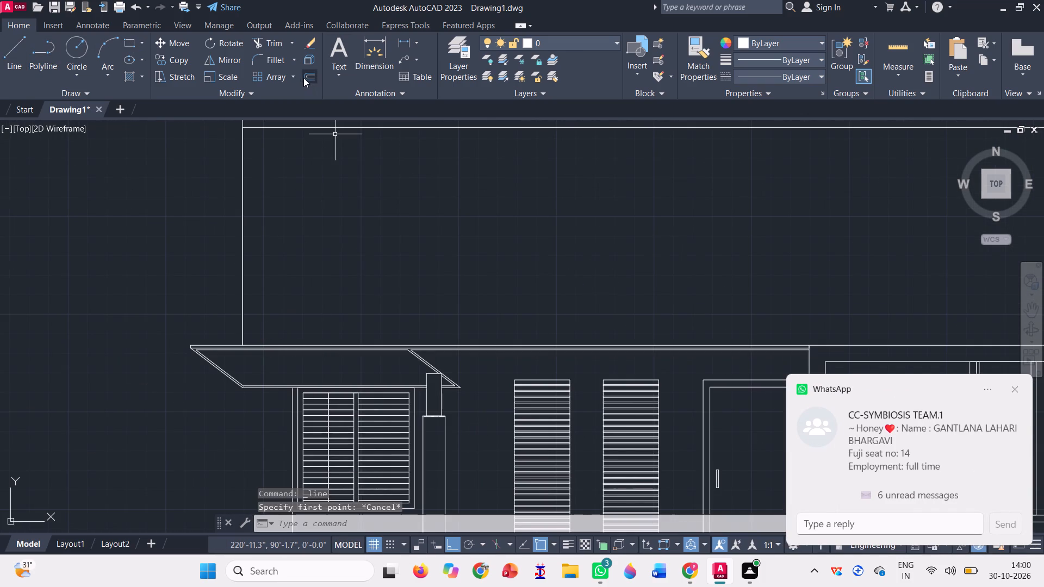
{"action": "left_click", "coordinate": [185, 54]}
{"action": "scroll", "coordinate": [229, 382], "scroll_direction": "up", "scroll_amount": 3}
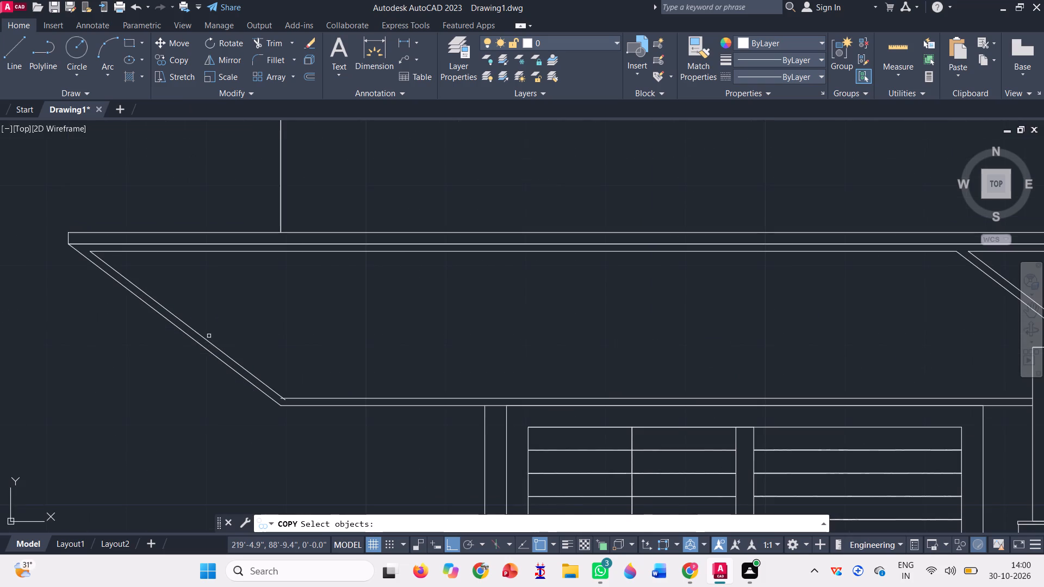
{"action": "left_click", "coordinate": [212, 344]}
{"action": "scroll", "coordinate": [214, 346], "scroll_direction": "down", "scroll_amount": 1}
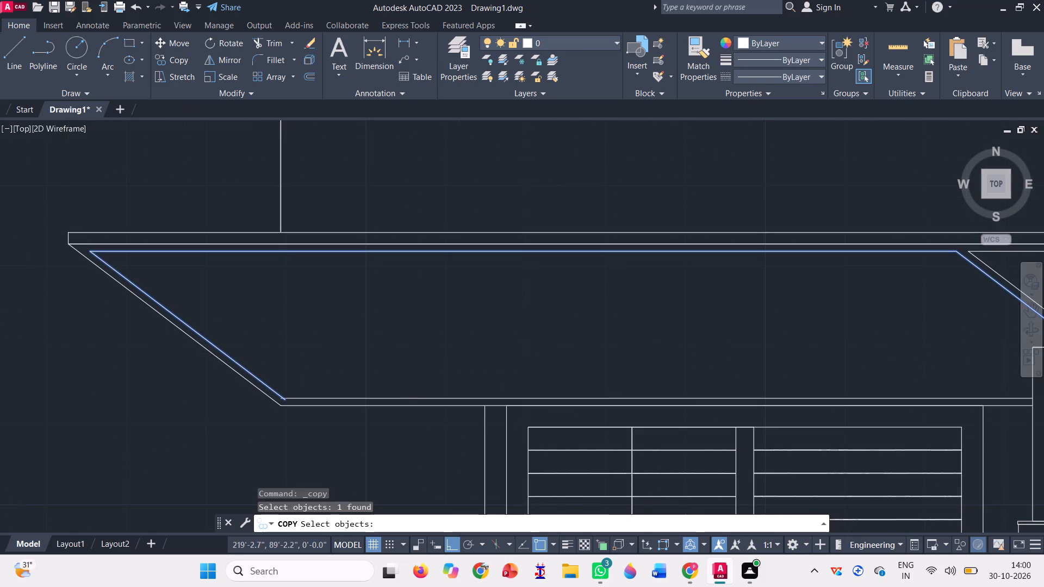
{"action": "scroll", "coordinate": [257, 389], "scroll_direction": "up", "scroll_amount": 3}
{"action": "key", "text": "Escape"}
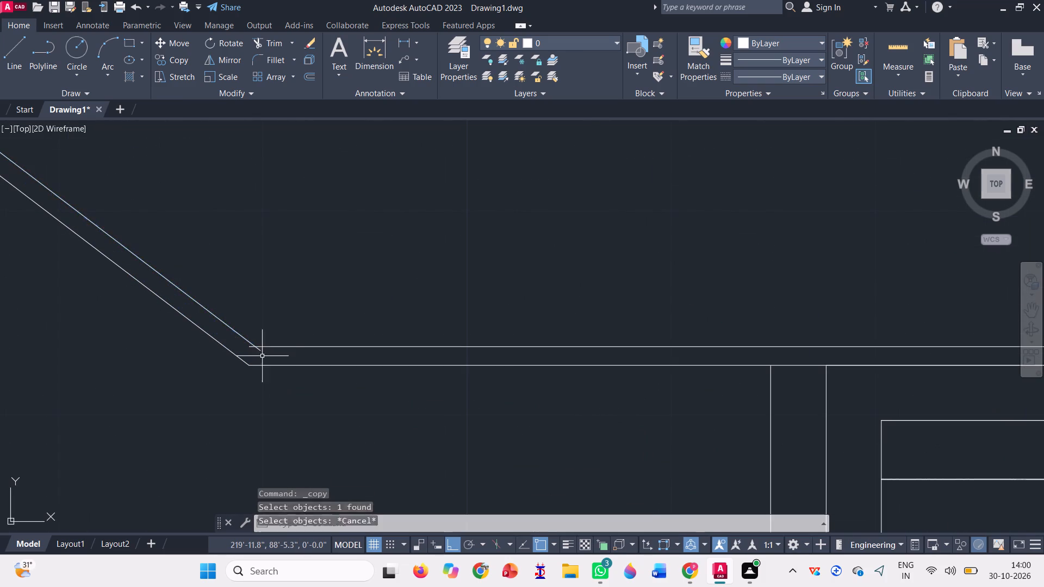
Trim the crossing line ends at the inner lower corner of the sloped band, on the side away from the post.
{"action": "scroll", "coordinate": [271, 374], "scroll_direction": "down", "scroll_amount": 1}
{"action": "left_click", "coordinate": [270, 43]}
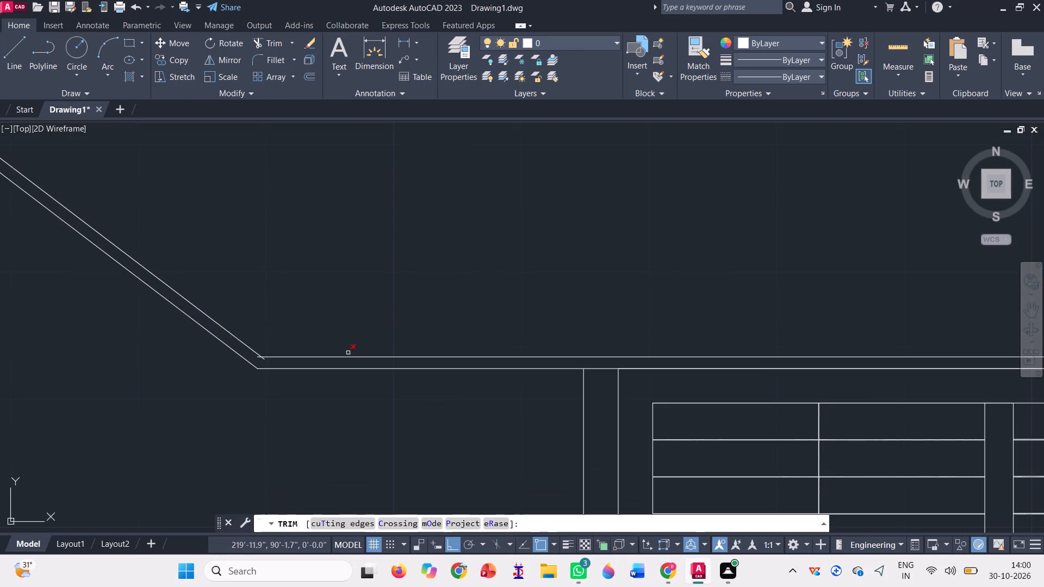
{"action": "scroll", "coordinate": [264, 358], "scroll_direction": "up", "scroll_amount": 3}
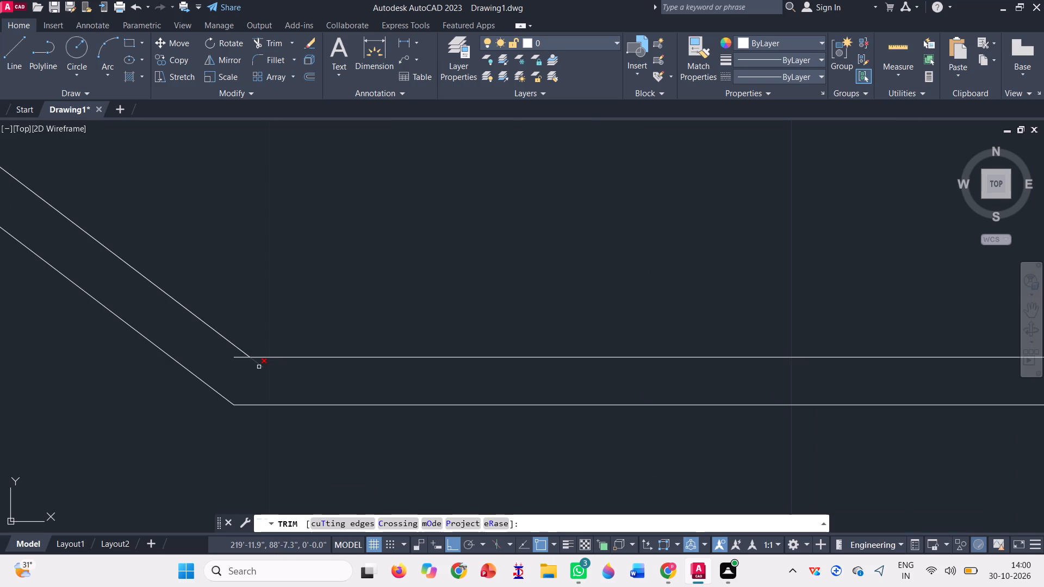
{"action": "left_click", "coordinate": [259, 367]}
{"action": "left_click", "coordinate": [231, 351]}
{"action": "left_click", "coordinate": [250, 366]}
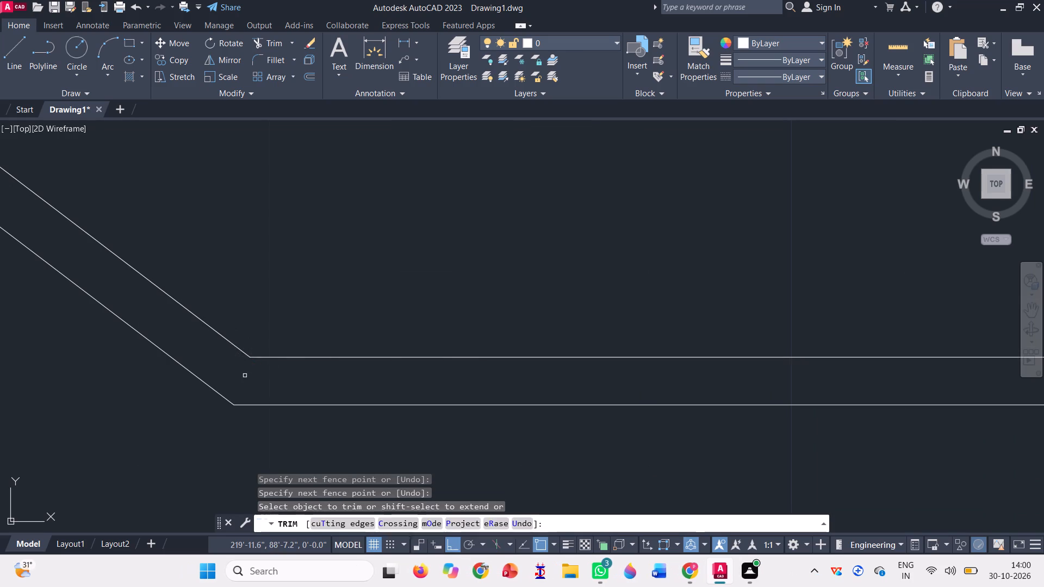
Join the two pieces of the sloped band's inner outline into a single polyline.
{"action": "scroll", "coordinate": [244, 381], "scroll_direction": "down", "scroll_amount": 1}
{"action": "key", "text": "Escape"}
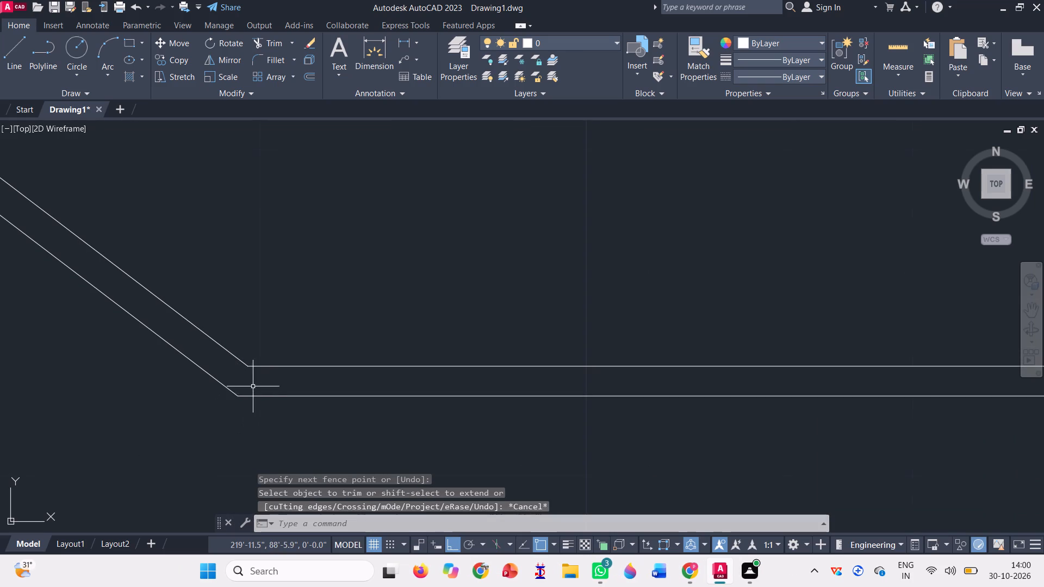
{"action": "scroll", "coordinate": [257, 383], "scroll_direction": "up", "scroll_amount": 2}
{"action": "left_click", "coordinate": [257, 382]}
{"action": "left_click", "coordinate": [203, 273]}
{"action": "scroll", "coordinate": [299, 437], "scroll_direction": "down", "scroll_amount": 3}
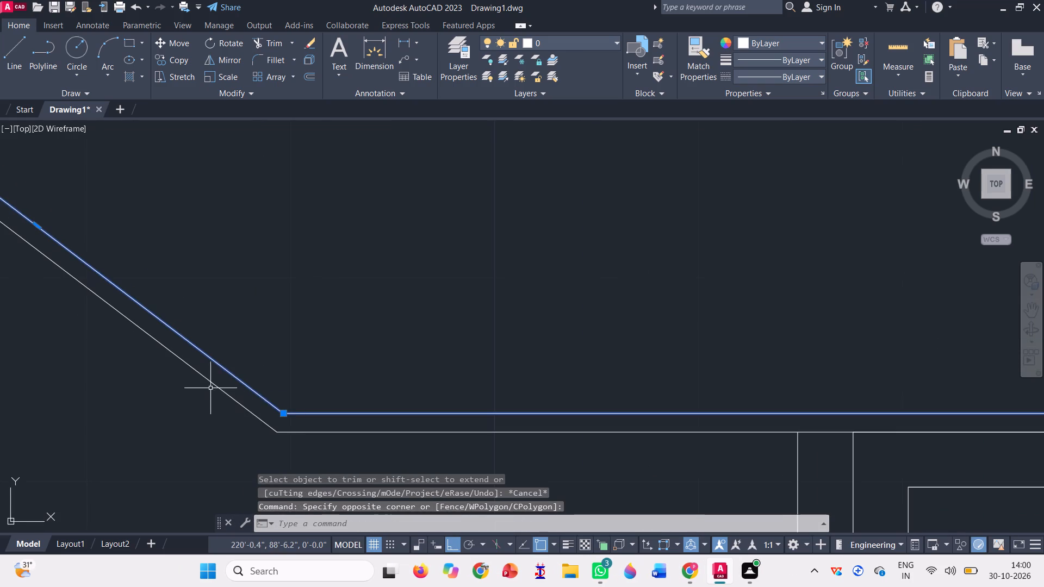
{"action": "scroll", "coordinate": [204, 382], "scroll_direction": "down", "scroll_amount": 2}
{"action": "scroll", "coordinate": [200, 300], "scroll_direction": "down", "scroll_amount": 2}
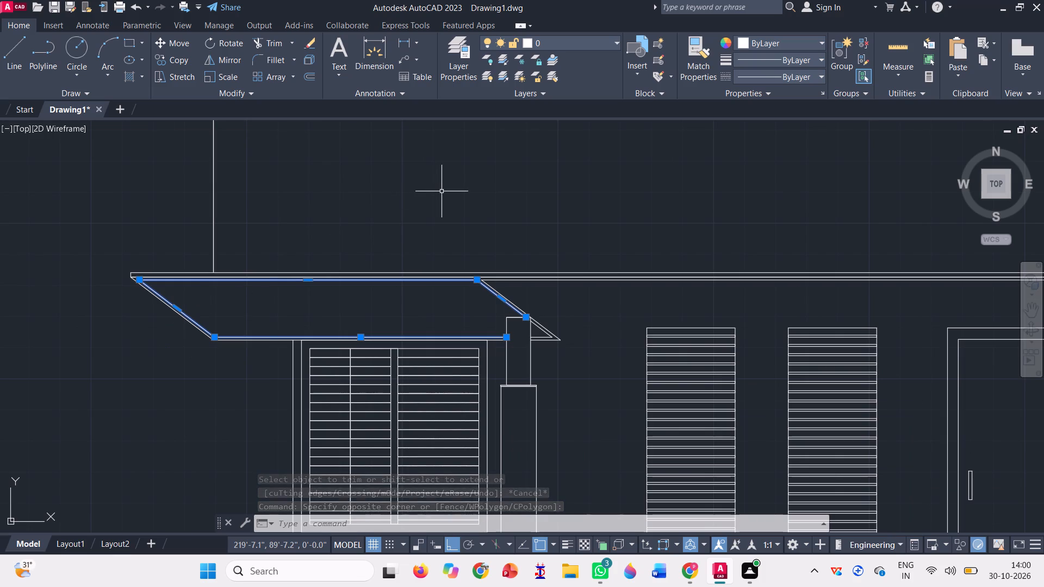
{"action": "key", "text": "j"}
{"action": "key", "text": "Return"}
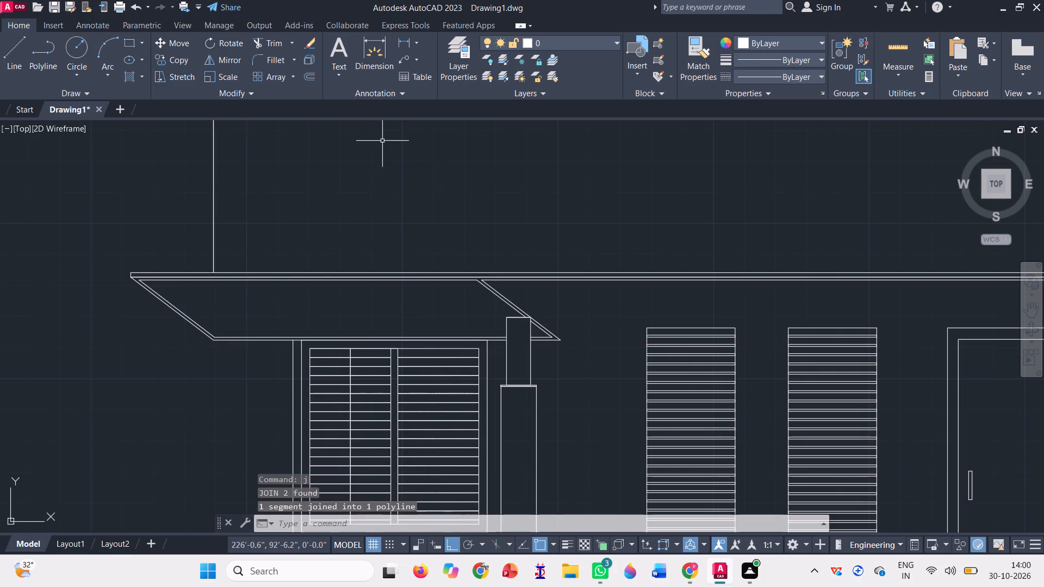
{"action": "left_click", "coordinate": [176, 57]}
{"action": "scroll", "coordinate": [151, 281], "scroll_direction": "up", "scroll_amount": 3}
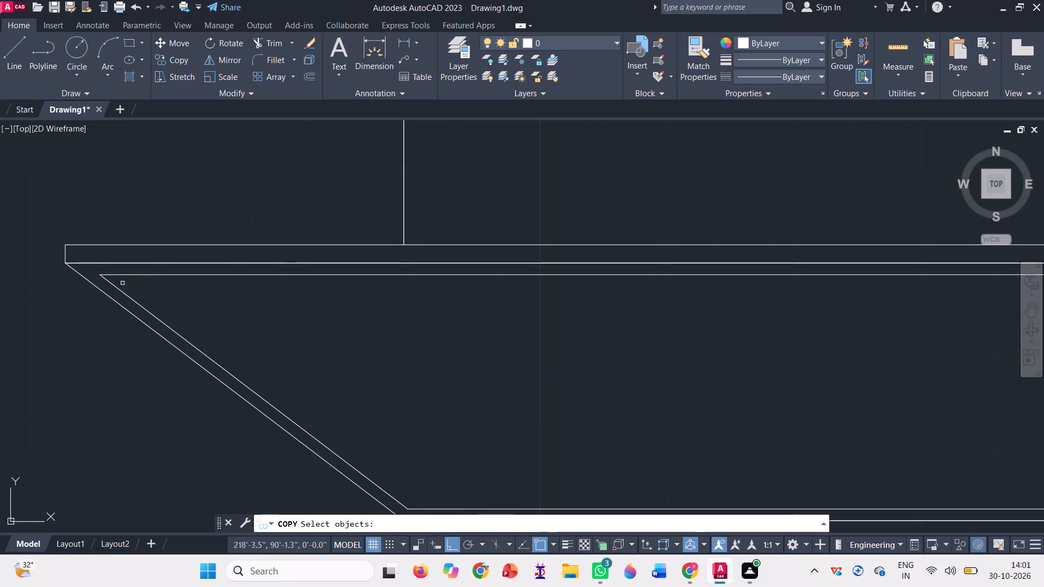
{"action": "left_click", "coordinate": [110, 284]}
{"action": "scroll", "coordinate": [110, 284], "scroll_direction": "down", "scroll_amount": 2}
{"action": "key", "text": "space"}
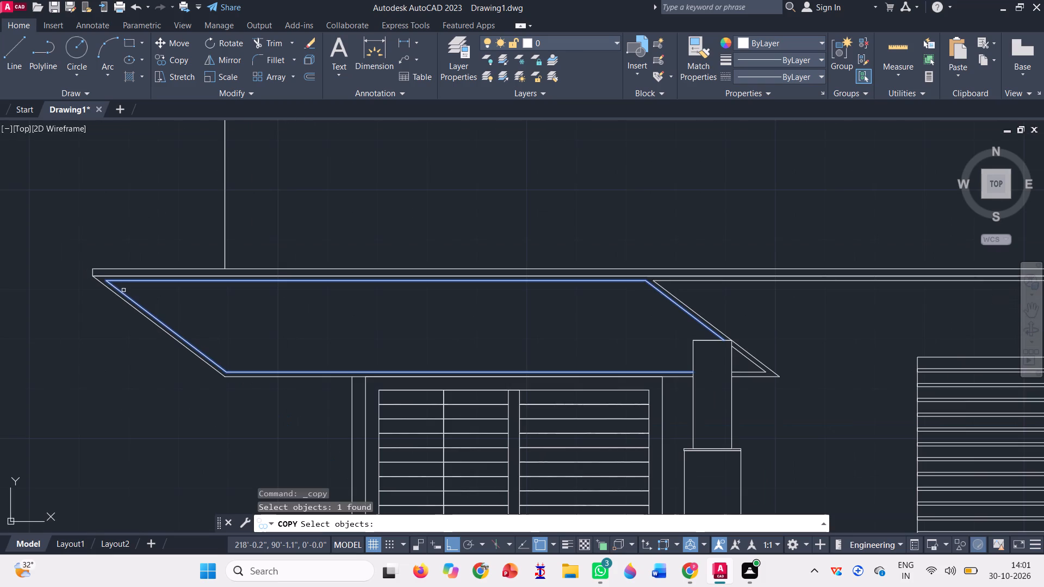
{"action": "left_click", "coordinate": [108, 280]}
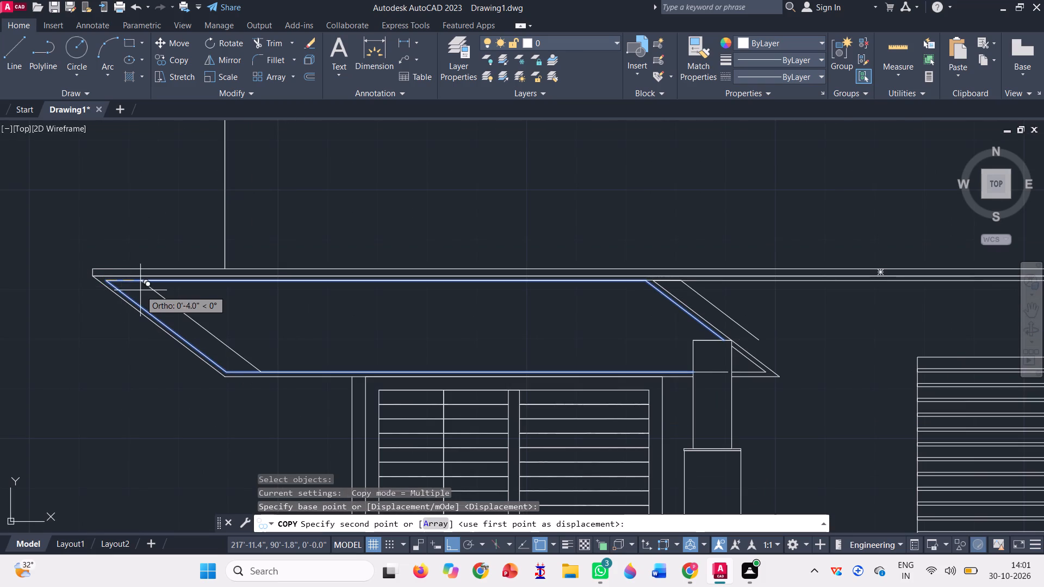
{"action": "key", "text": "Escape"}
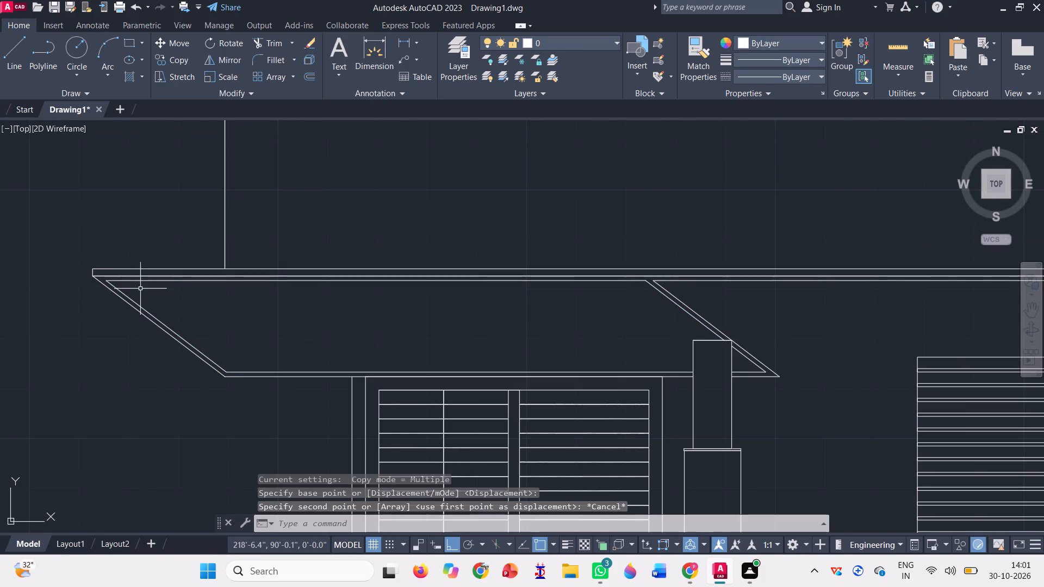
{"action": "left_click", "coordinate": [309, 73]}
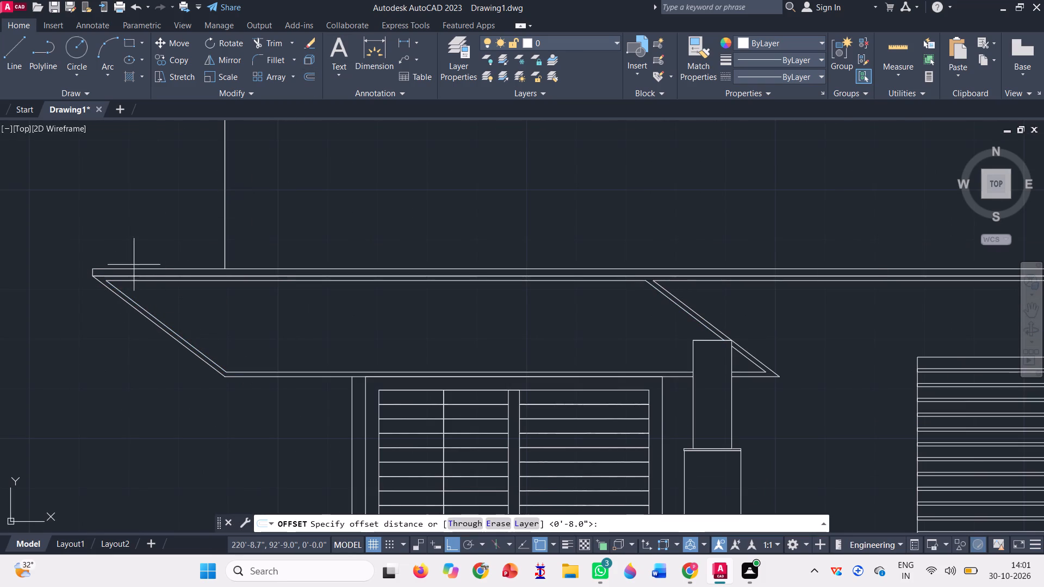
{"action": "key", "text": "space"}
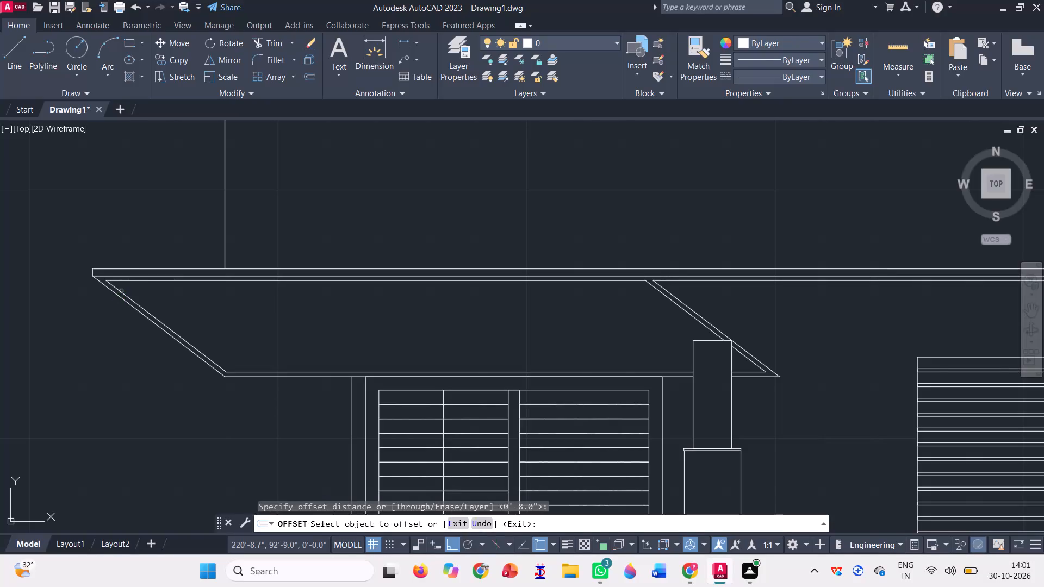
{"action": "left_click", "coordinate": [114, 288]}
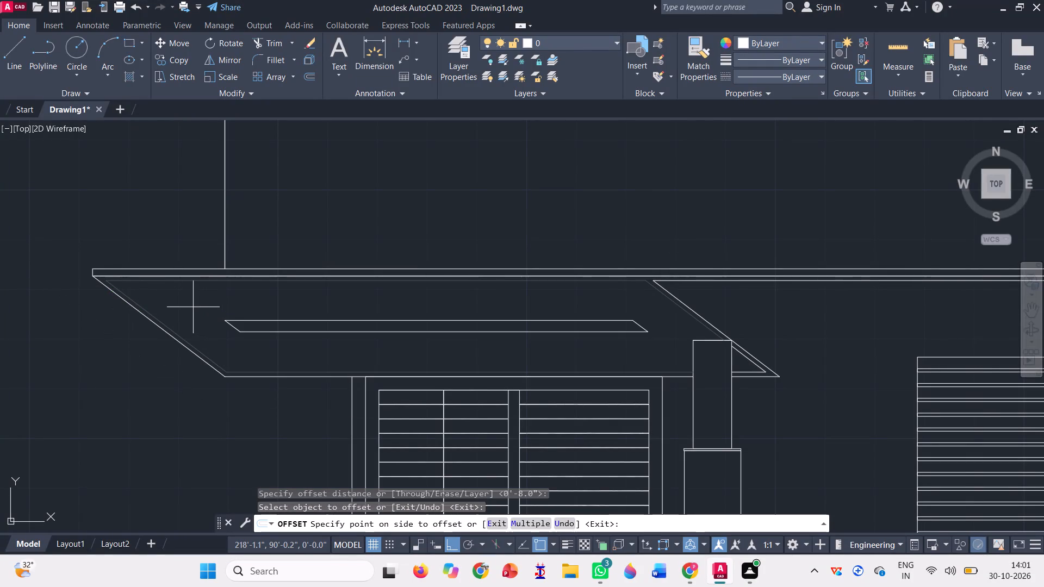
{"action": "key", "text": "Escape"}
Draw a line over the sloped band's inner slanted edge, from its inner upper corner to its inner lower corner, away from the post.
{"action": "scroll", "coordinate": [213, 301], "scroll_direction": "down", "scroll_amount": 2}
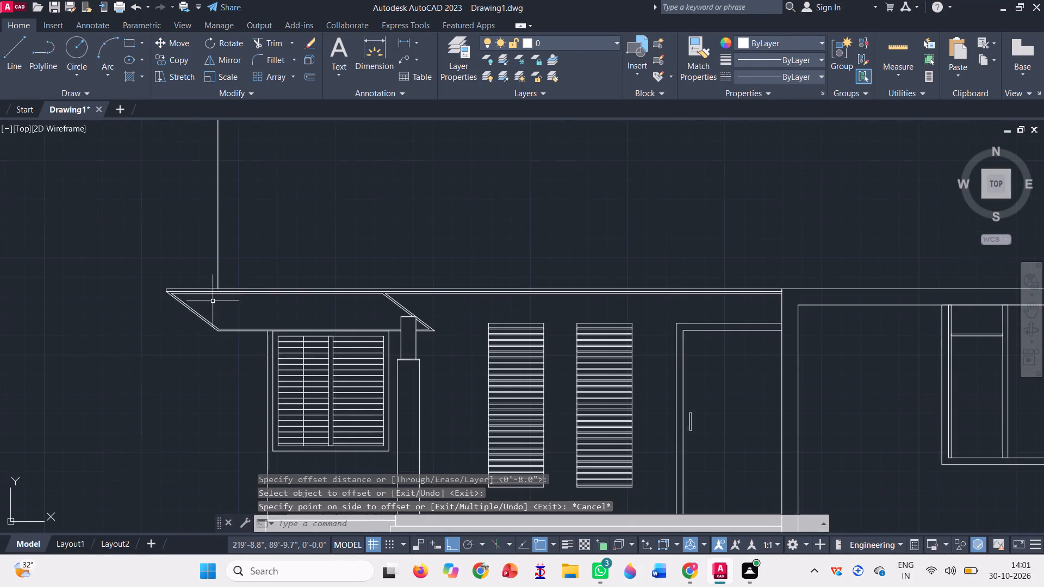
{"action": "left_click", "coordinate": [18, 63]}
{"action": "scroll", "coordinate": [205, 305], "scroll_direction": "up", "scroll_amount": 3}
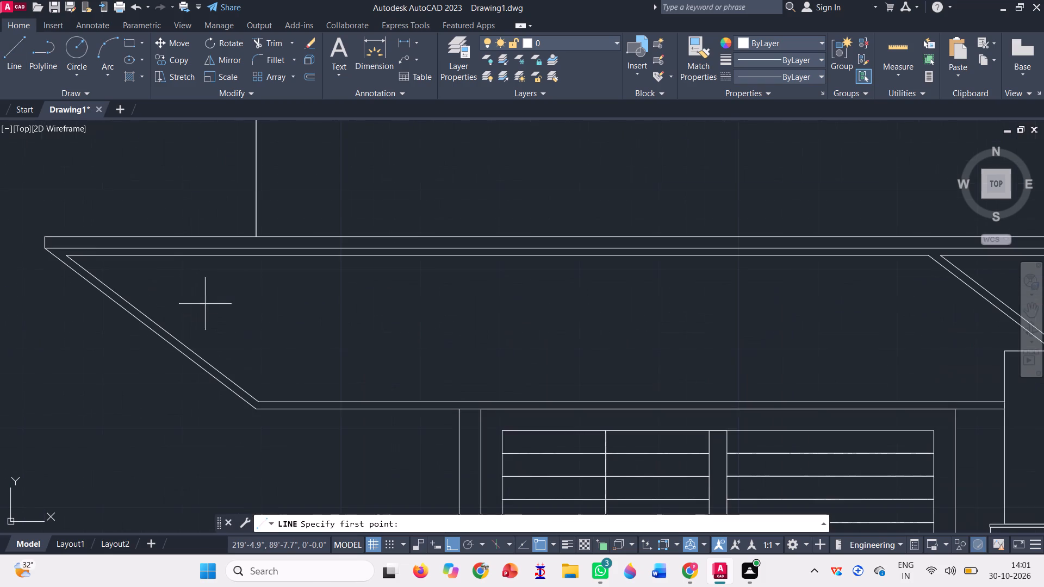
{"action": "left_click", "coordinate": [65, 254]}
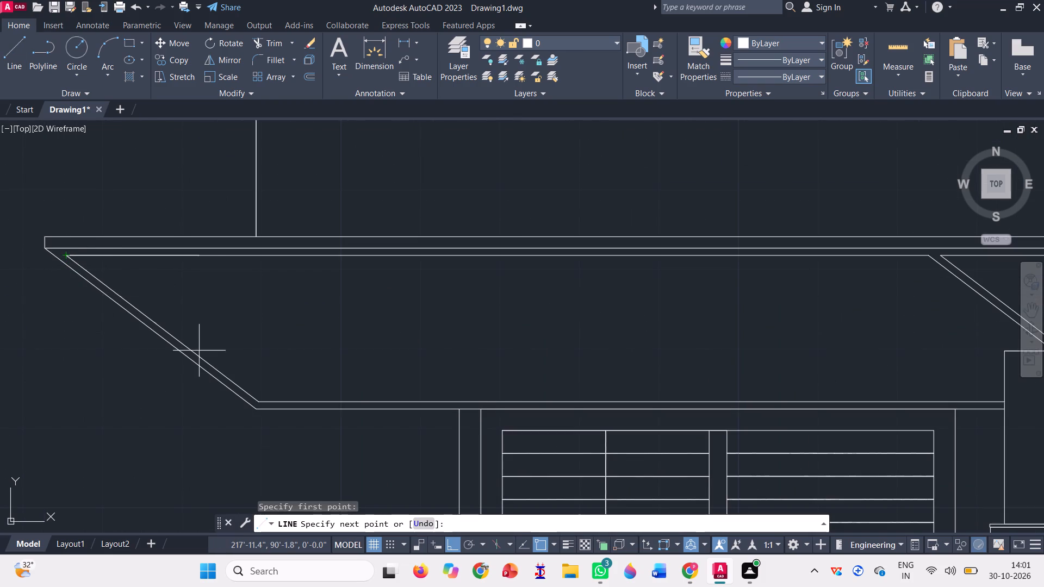
{"action": "left_click", "coordinate": [257, 399]}
{"action": "key", "text": "space"}
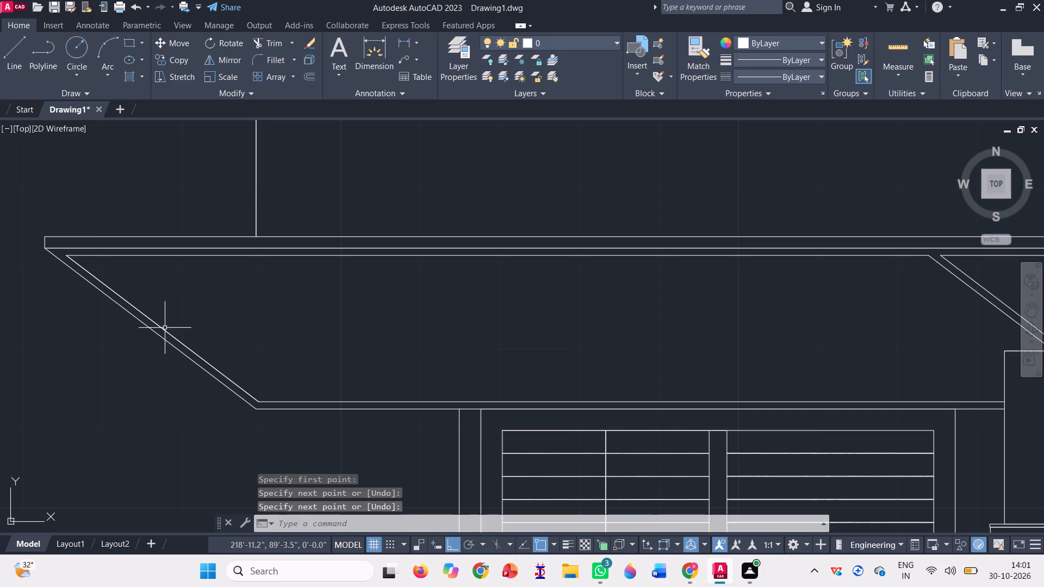
Copy the new slanted line twice along the band's upper inner edge, about 2'-6" and 2'-9" from the original.
{"action": "left_click", "coordinate": [163, 326]}
{"action": "type", "text": "co"}
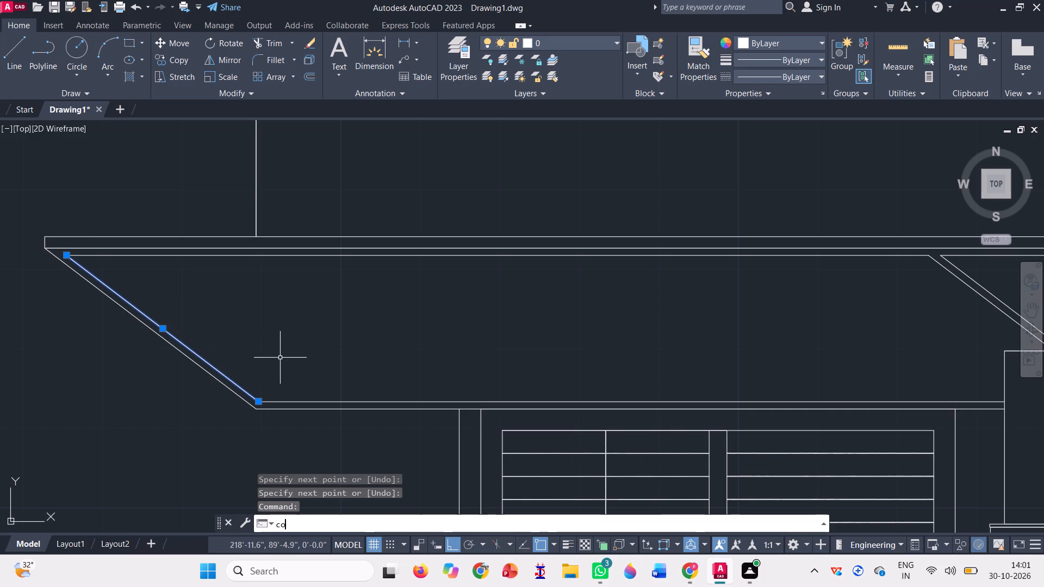
{"action": "key", "text": "space"}
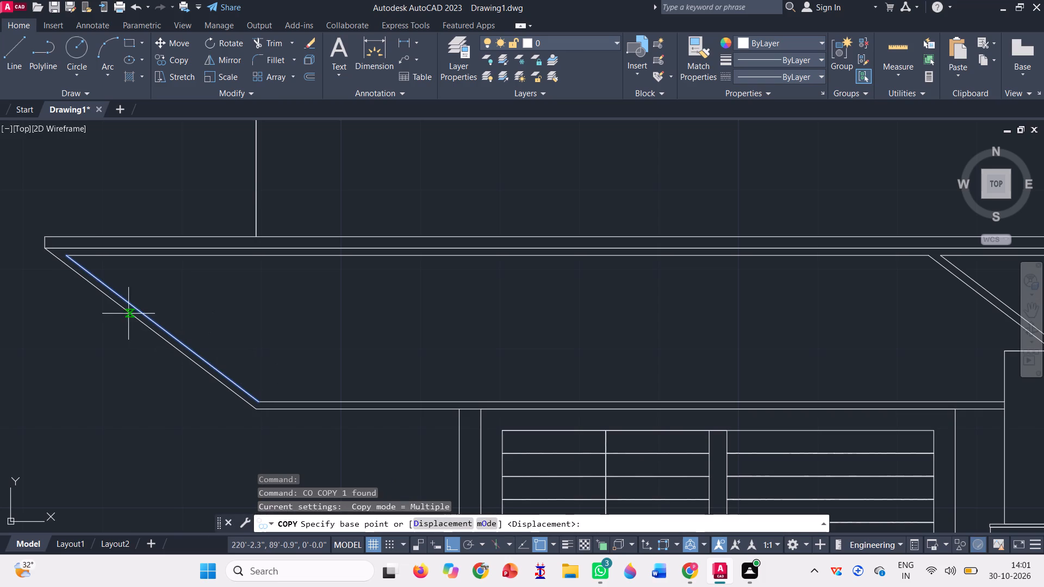
{"action": "left_click", "coordinate": [66, 252]}
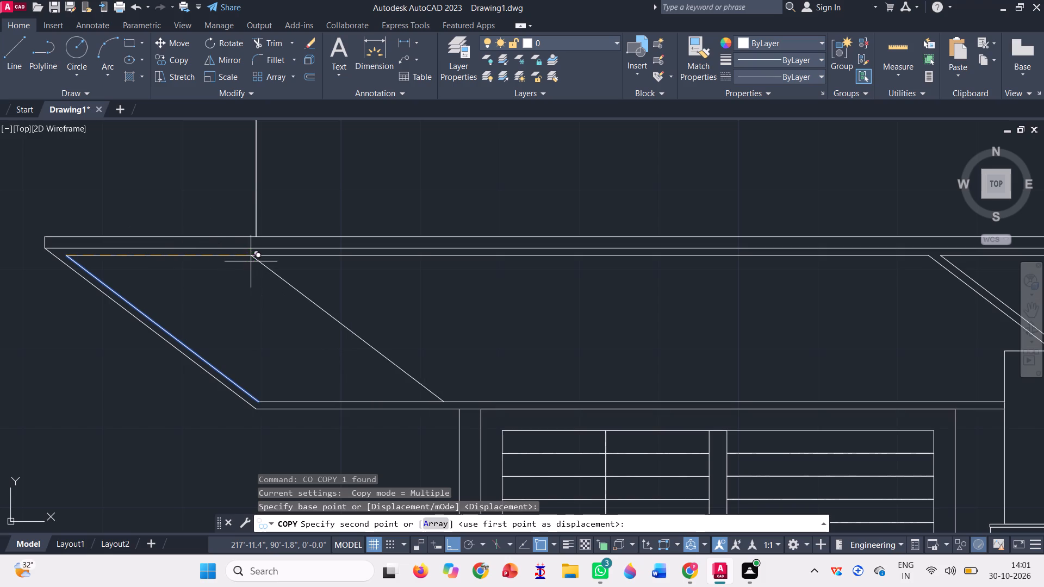
{"action": "left_click", "coordinate": [302, 254]}
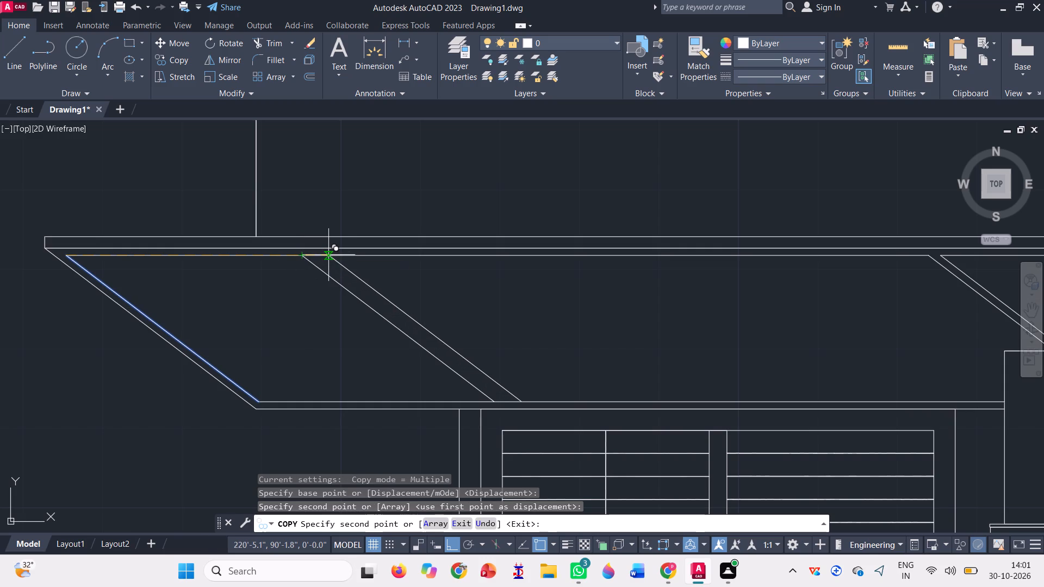
{"action": "left_click", "coordinate": [328, 254]}
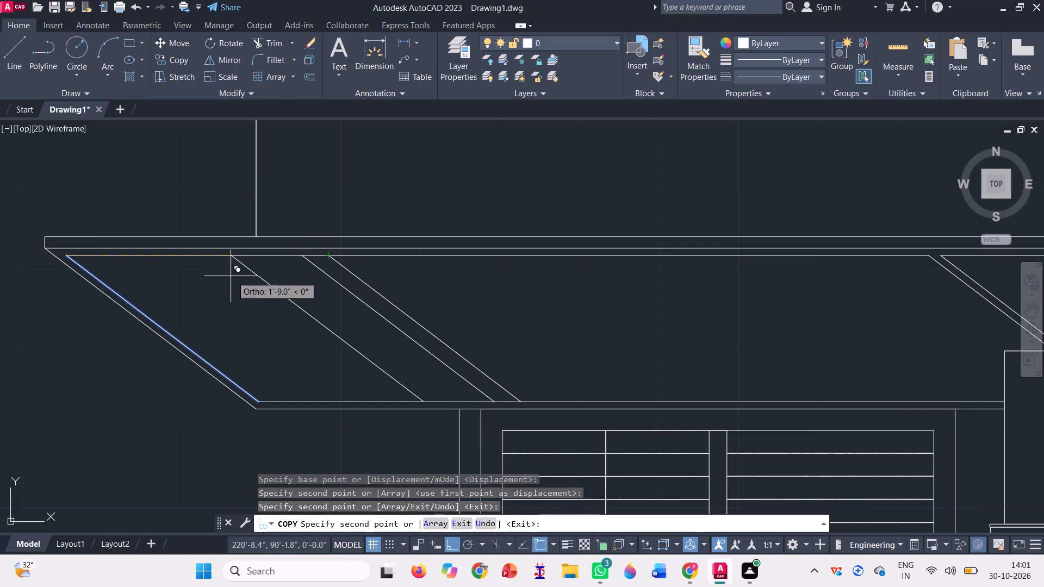
{"action": "scroll", "coordinate": [231, 276], "scroll_direction": "down", "scroll_amount": 1}
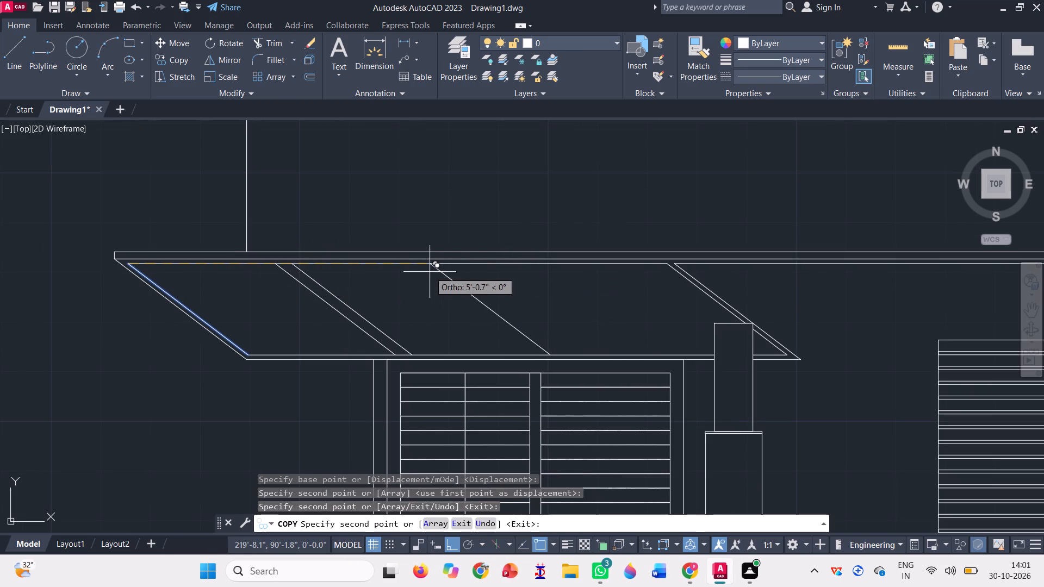
{"action": "key", "text": "Escape"}
Move the two copied slanted lines together about 2' along the band's upper inner edge toward the post, to mid-band.
{"action": "left_click", "coordinate": [386, 316]}
{"action": "left_click", "coordinate": [303, 302]}
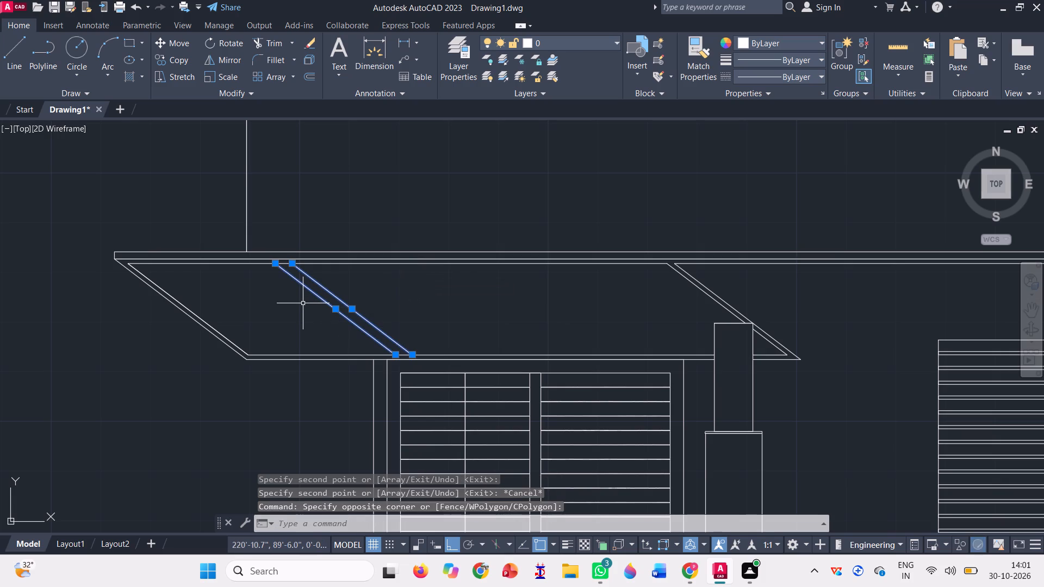
{"action": "type", "text": "m"}
{"action": "key", "text": "space"}
{"action": "scroll", "coordinate": [300, 234], "scroll_direction": "up", "scroll_amount": 2}
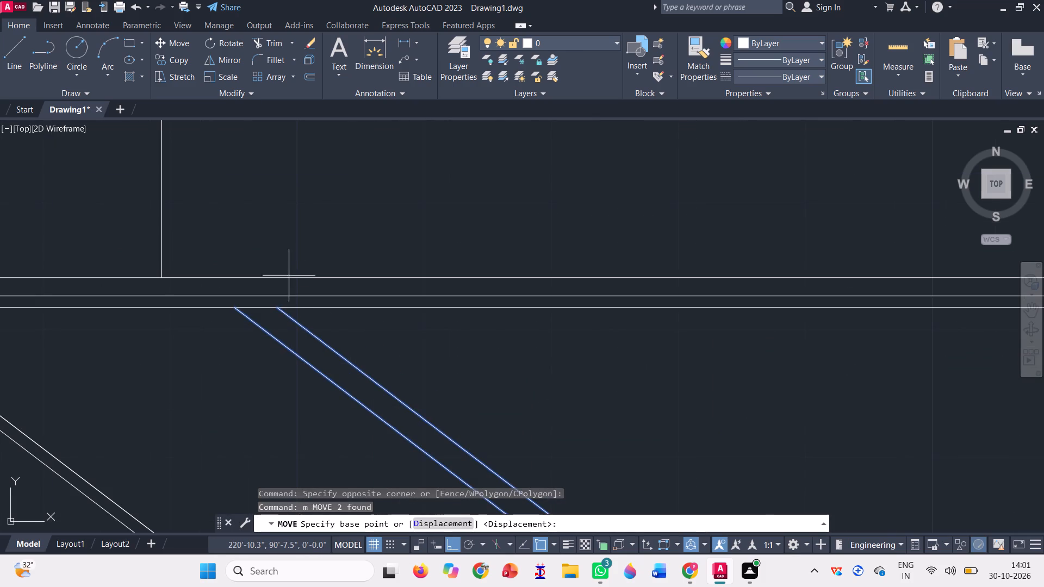
{"action": "left_click", "coordinate": [280, 308]}
{"action": "scroll", "coordinate": [262, 309], "scroll_direction": "down", "scroll_amount": 2}
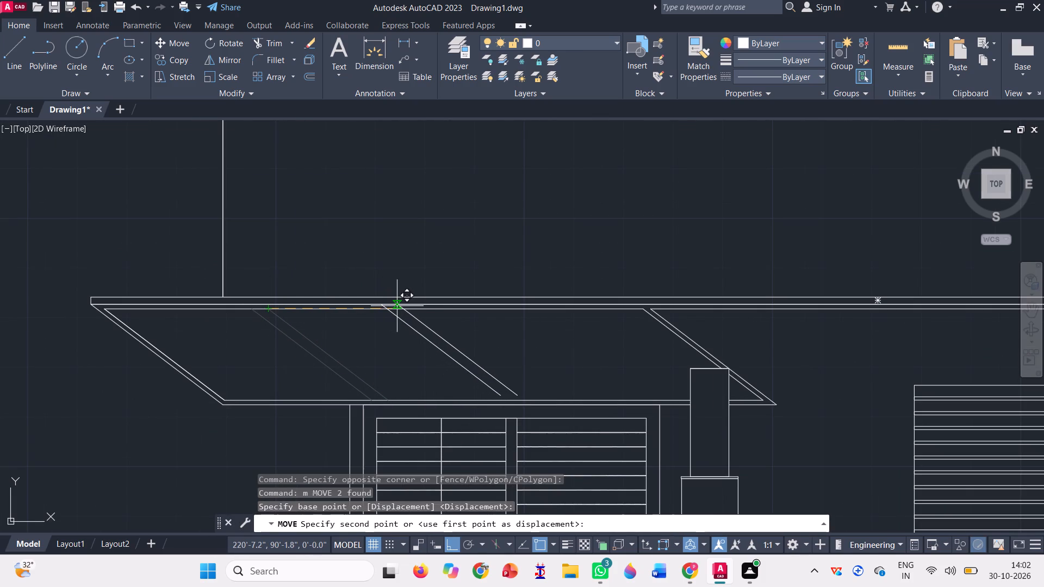
{"action": "left_click", "coordinate": [382, 309]}
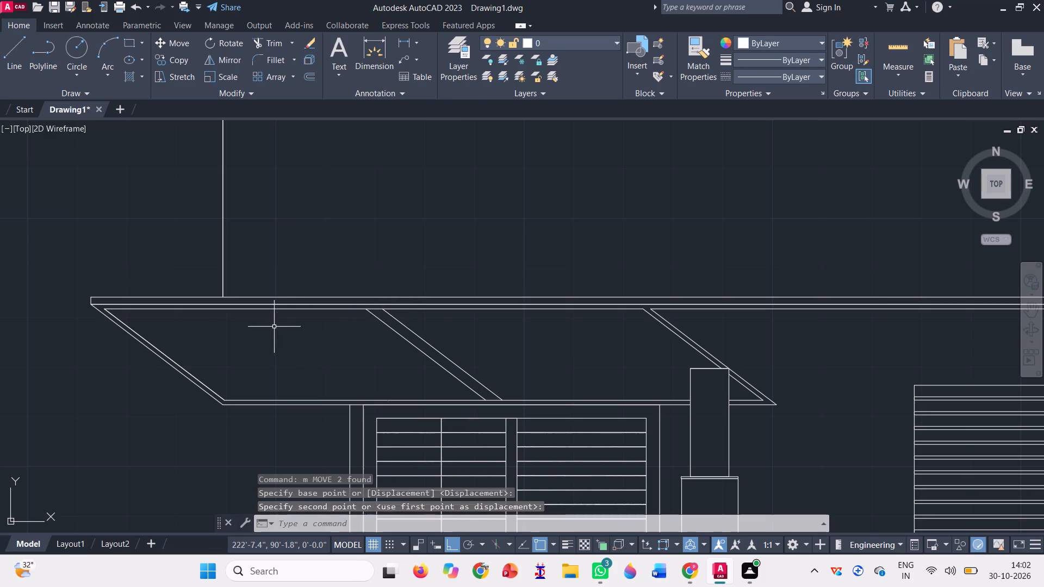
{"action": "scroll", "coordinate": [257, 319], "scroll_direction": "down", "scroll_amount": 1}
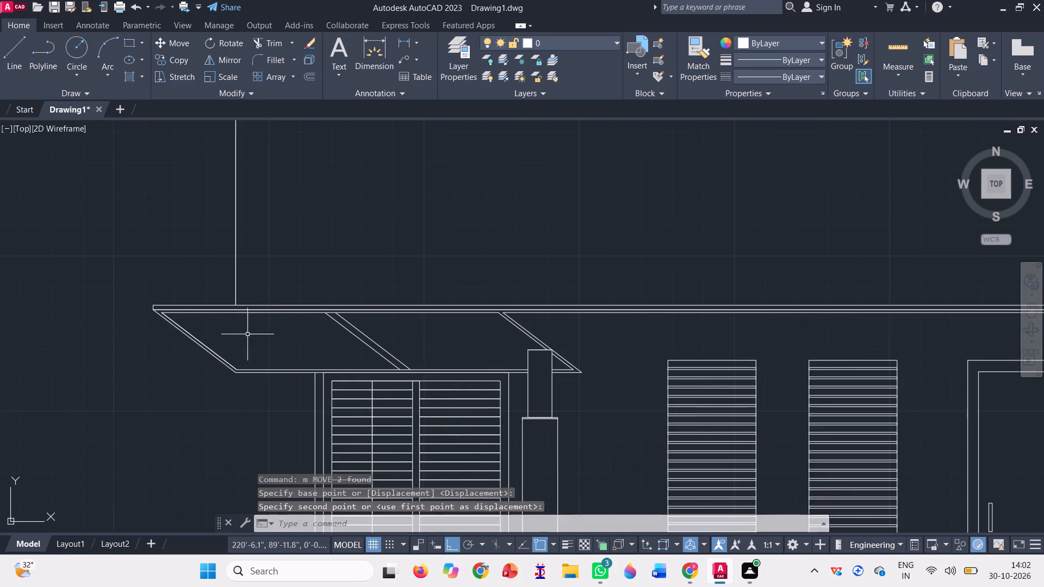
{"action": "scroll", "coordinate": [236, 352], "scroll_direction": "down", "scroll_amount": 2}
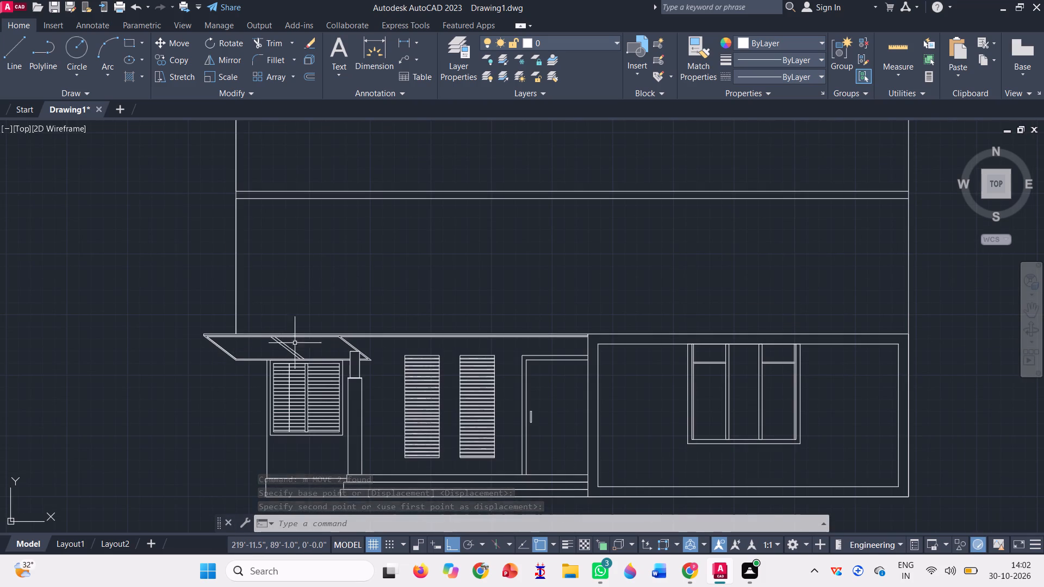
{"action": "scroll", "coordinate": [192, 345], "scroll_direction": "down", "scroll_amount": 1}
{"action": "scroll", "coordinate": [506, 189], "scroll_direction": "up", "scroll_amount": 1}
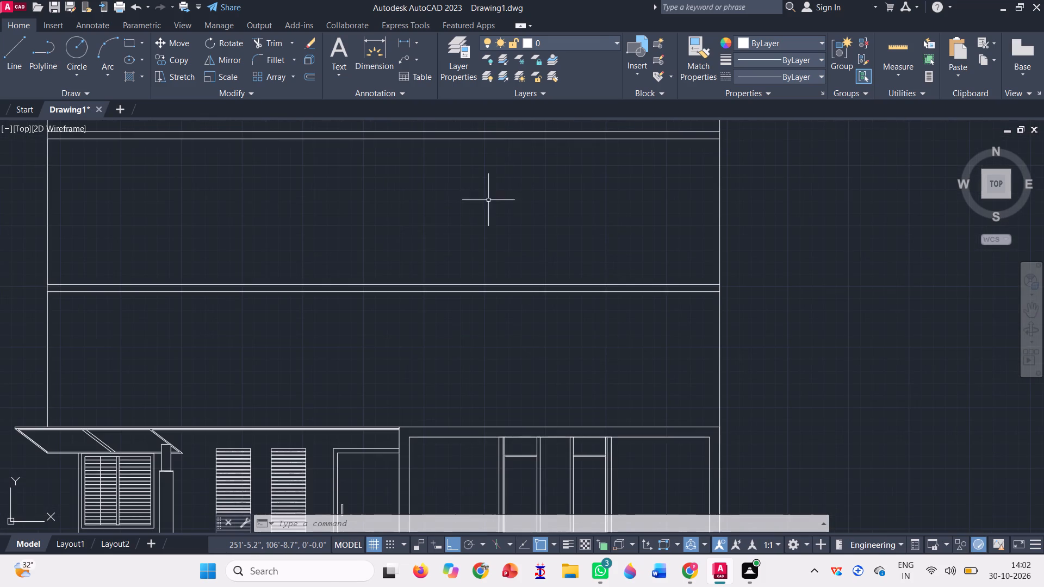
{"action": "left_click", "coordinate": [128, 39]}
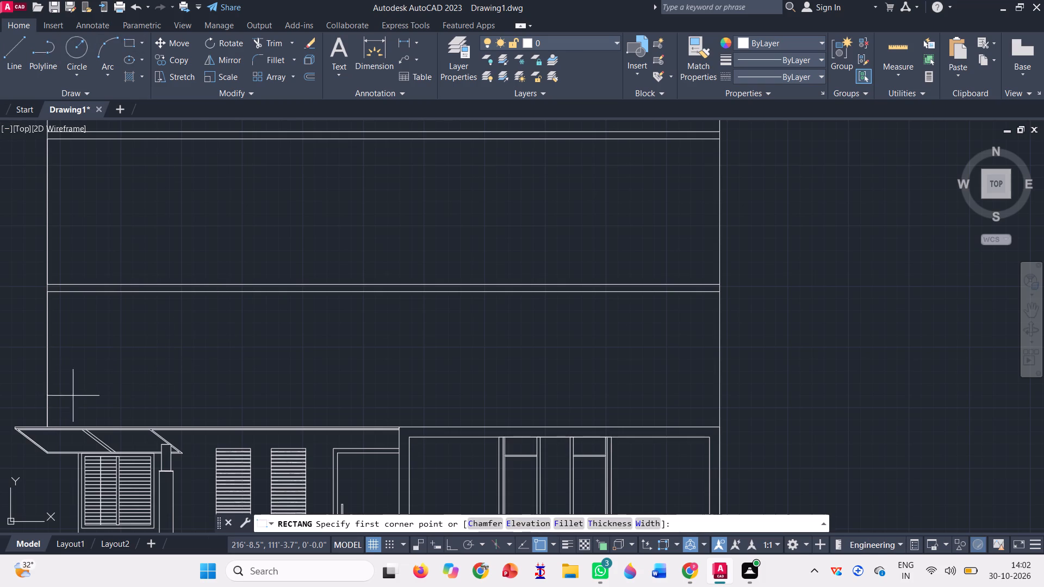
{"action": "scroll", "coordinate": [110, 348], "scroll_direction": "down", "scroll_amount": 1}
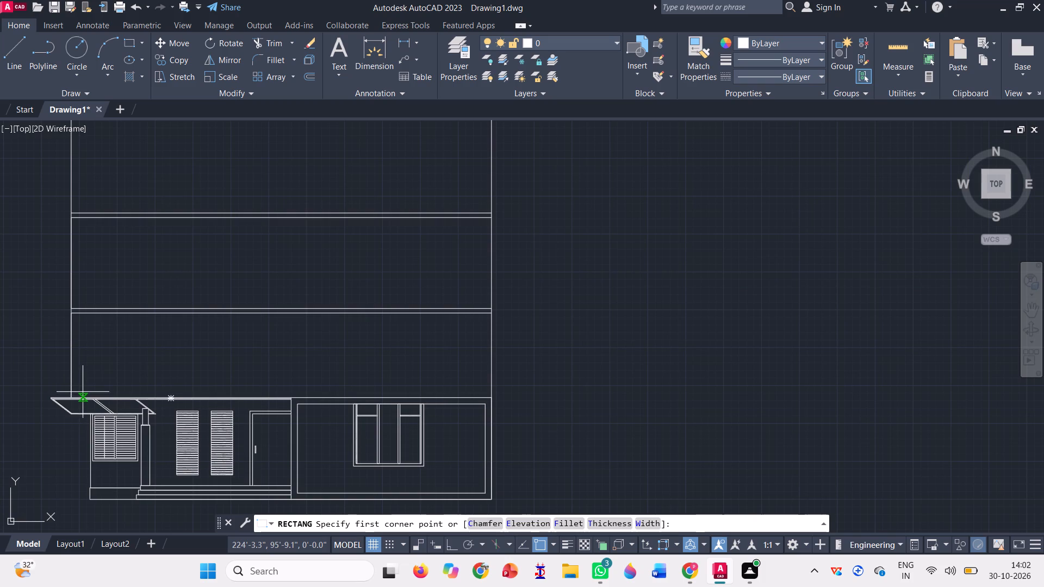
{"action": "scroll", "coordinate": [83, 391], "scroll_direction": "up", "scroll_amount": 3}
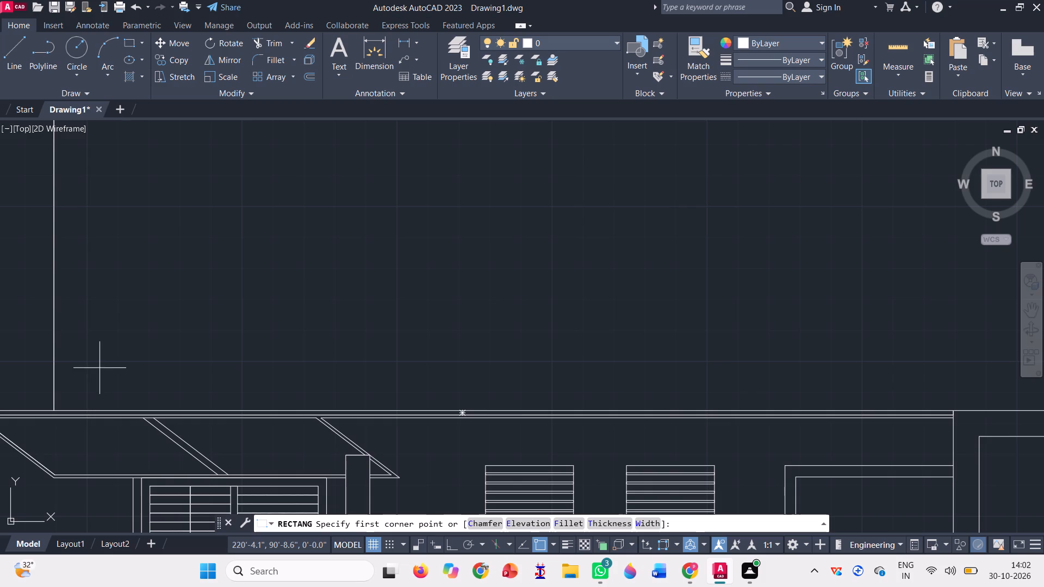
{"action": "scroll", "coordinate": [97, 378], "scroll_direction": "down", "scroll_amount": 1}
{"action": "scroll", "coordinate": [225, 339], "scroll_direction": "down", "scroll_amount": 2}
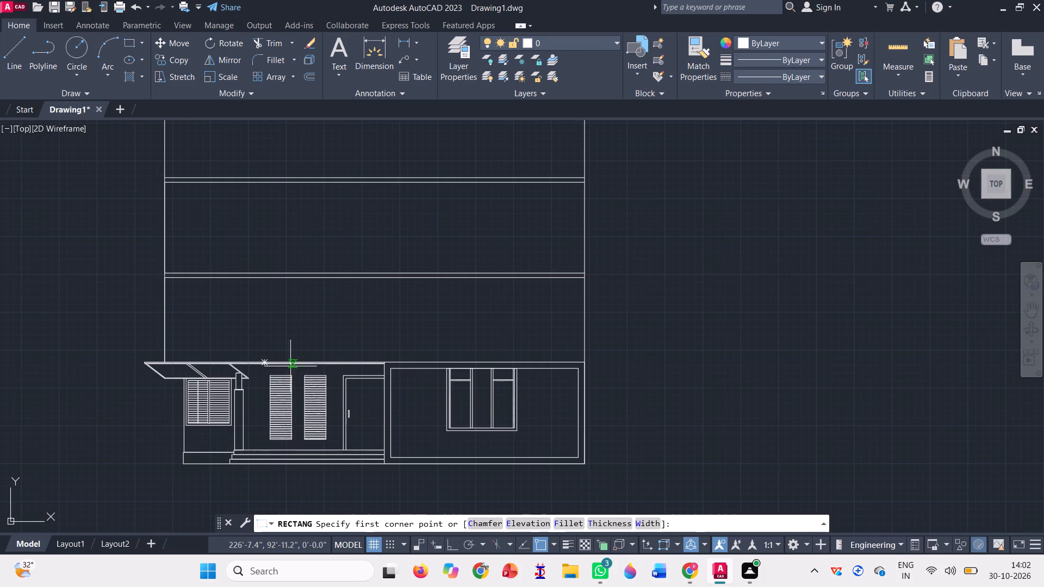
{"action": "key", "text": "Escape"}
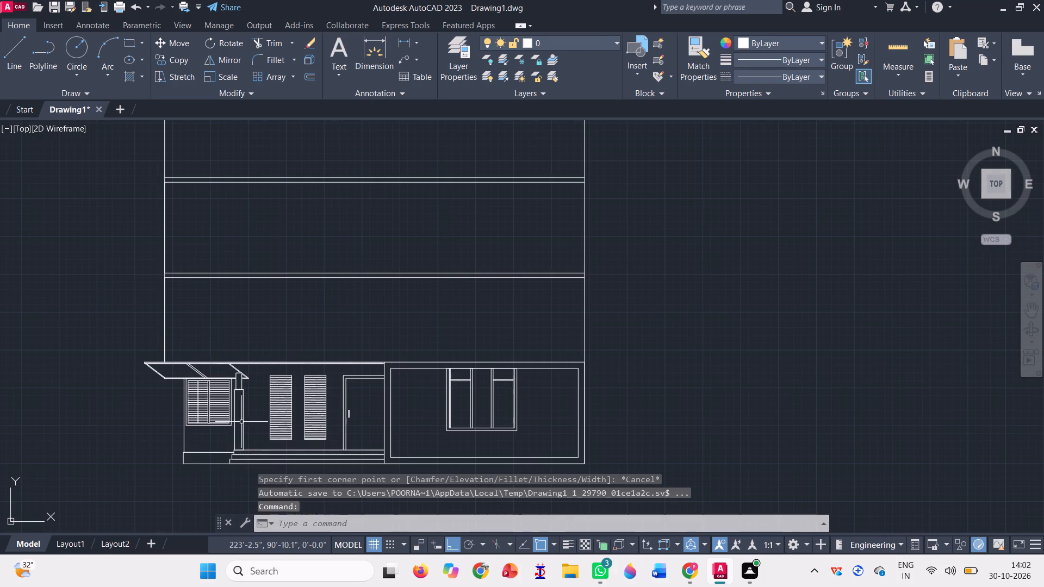
Copy the capped post straight up about 10', so its cap sits just below the next floor line.
{"action": "scroll", "coordinate": [250, 415], "scroll_direction": "up", "scroll_amount": 2}
{"action": "left_click", "coordinate": [238, 403]}
{"action": "left_click", "coordinate": [208, 340]}
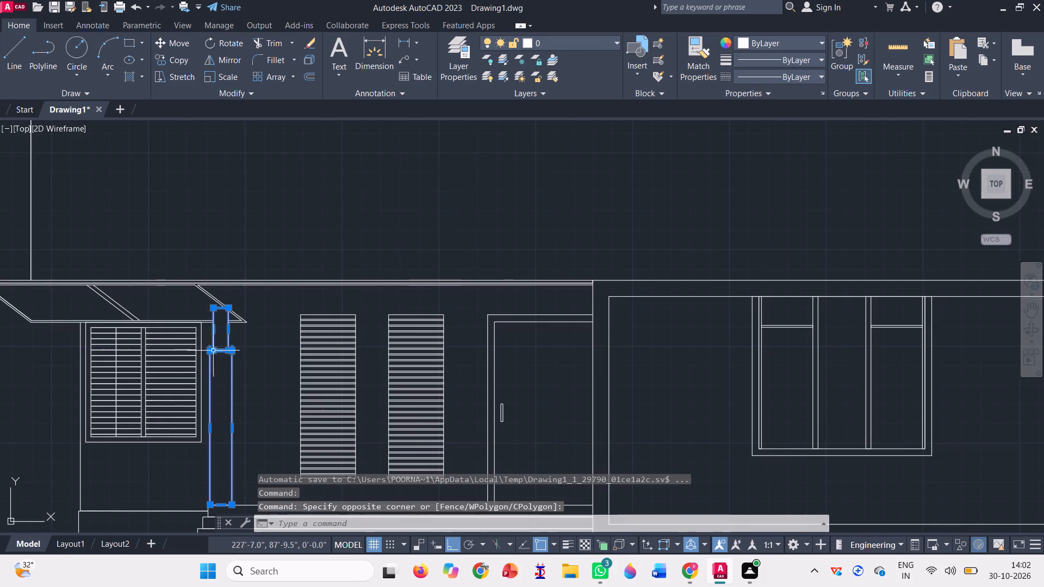
{"action": "scroll", "coordinate": [224, 362], "scroll_direction": "up", "scroll_amount": 3}
{"action": "scroll", "coordinate": [227, 285], "scroll_direction": "down", "scroll_amount": 2}
{"action": "scroll", "coordinate": [270, 358], "scroll_direction": "down", "scroll_amount": 2}
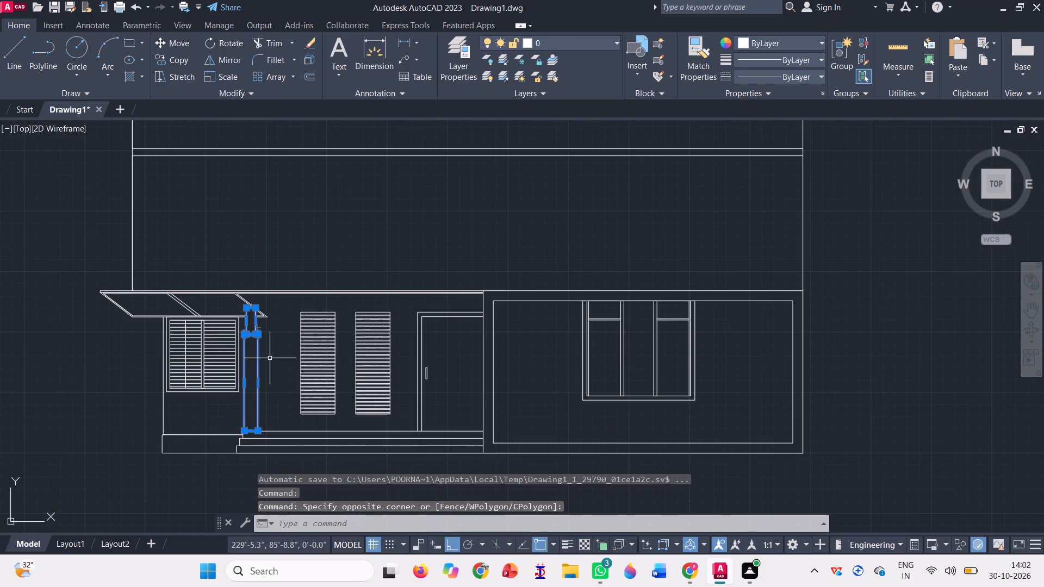
{"action": "type", "text": "co"}
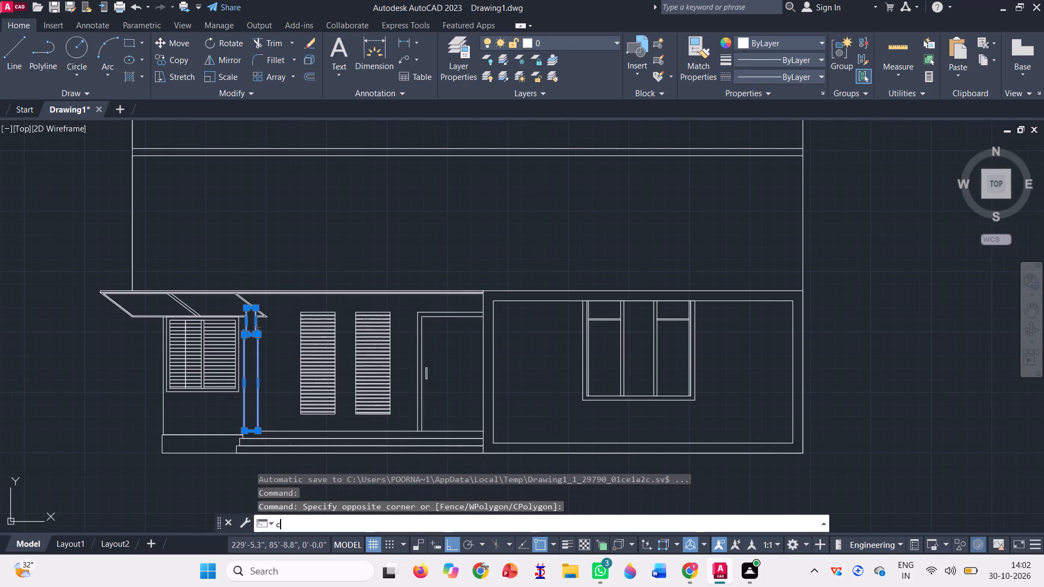
{"action": "key", "text": "space"}
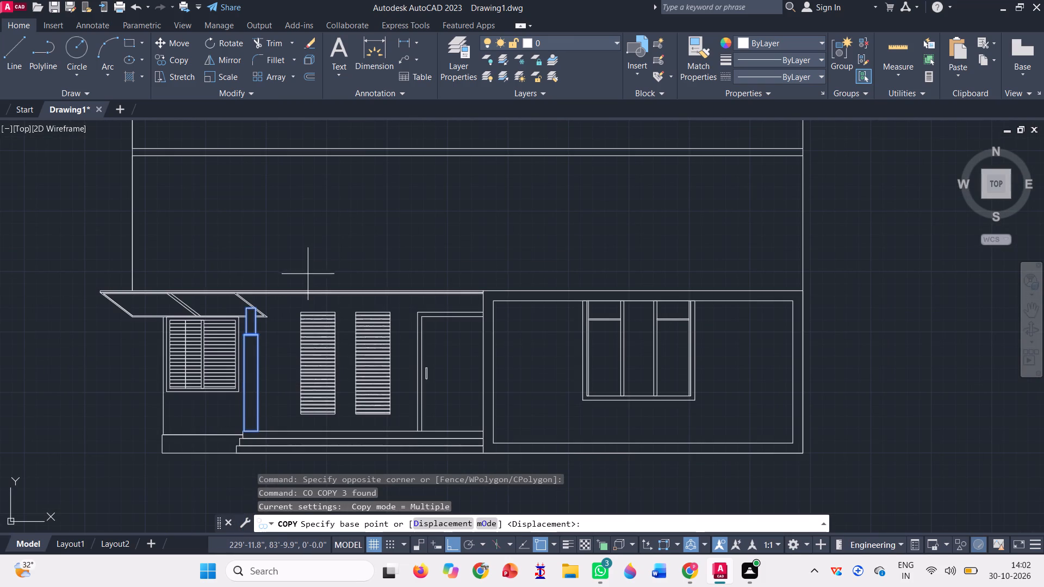
{"action": "scroll", "coordinate": [243, 303], "scroll_direction": "up", "scroll_amount": 3}
{"action": "left_click", "coordinate": [260, 321]}
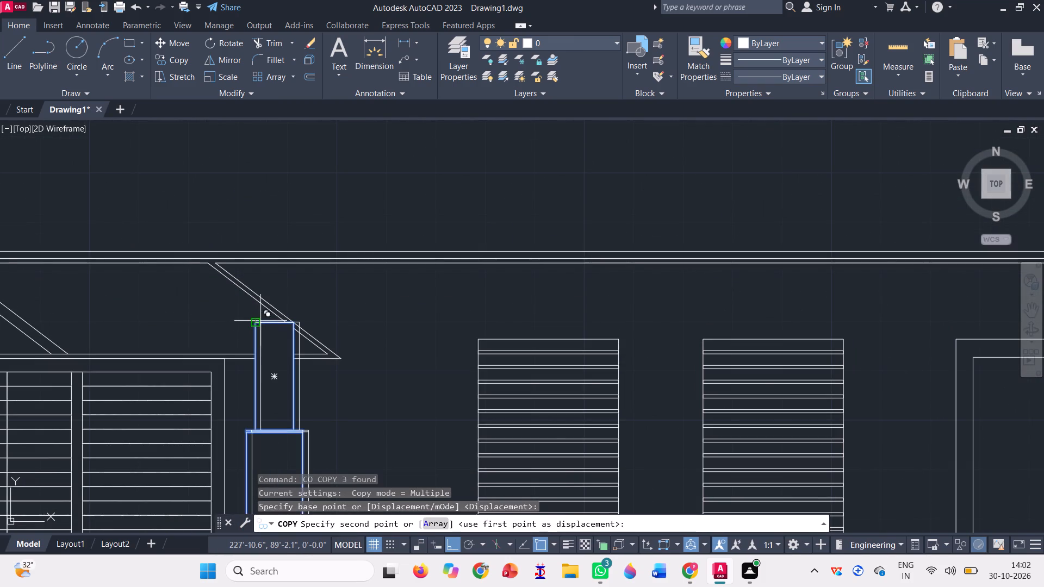
{"action": "scroll", "coordinate": [246, 358], "scroll_direction": "down", "scroll_amount": 2}
{"action": "scroll", "coordinate": [246, 270], "scroll_direction": "down", "scroll_amount": 2}
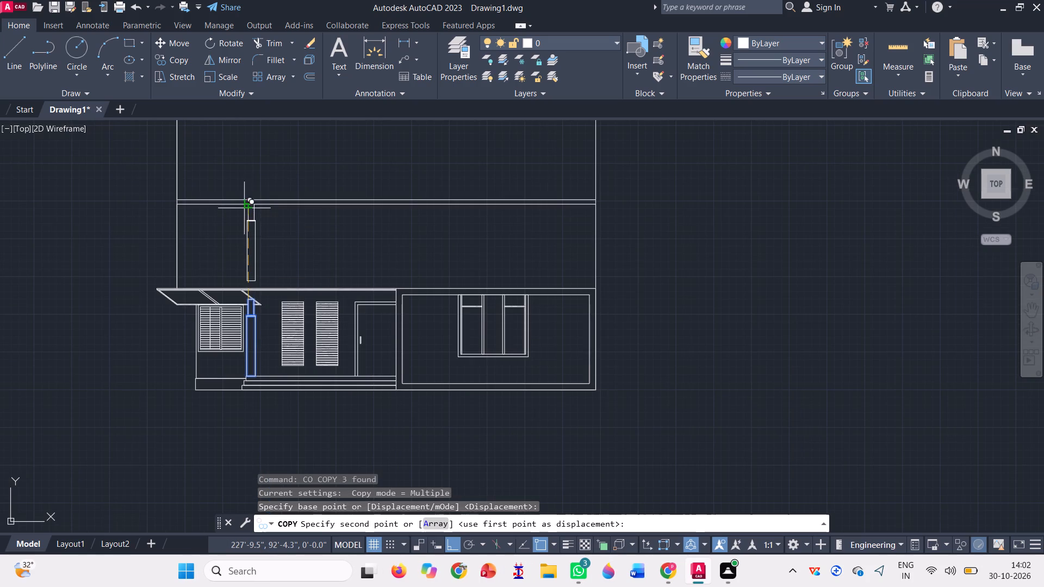
{"action": "scroll", "coordinate": [244, 208], "scroll_direction": "up", "scroll_amount": 2}
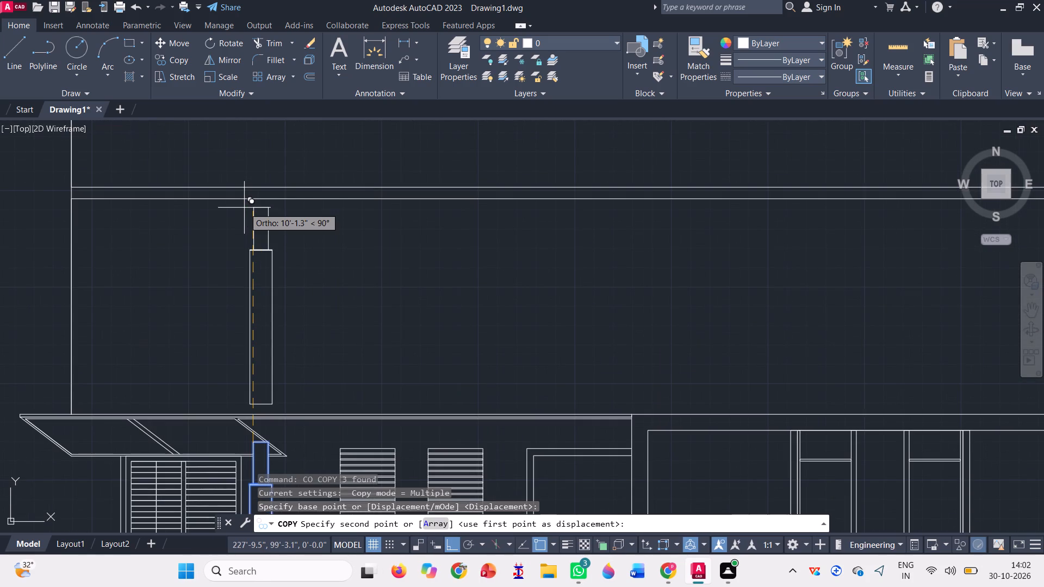
{"action": "left_click", "coordinate": [244, 206]}
{"action": "key", "text": "space"}
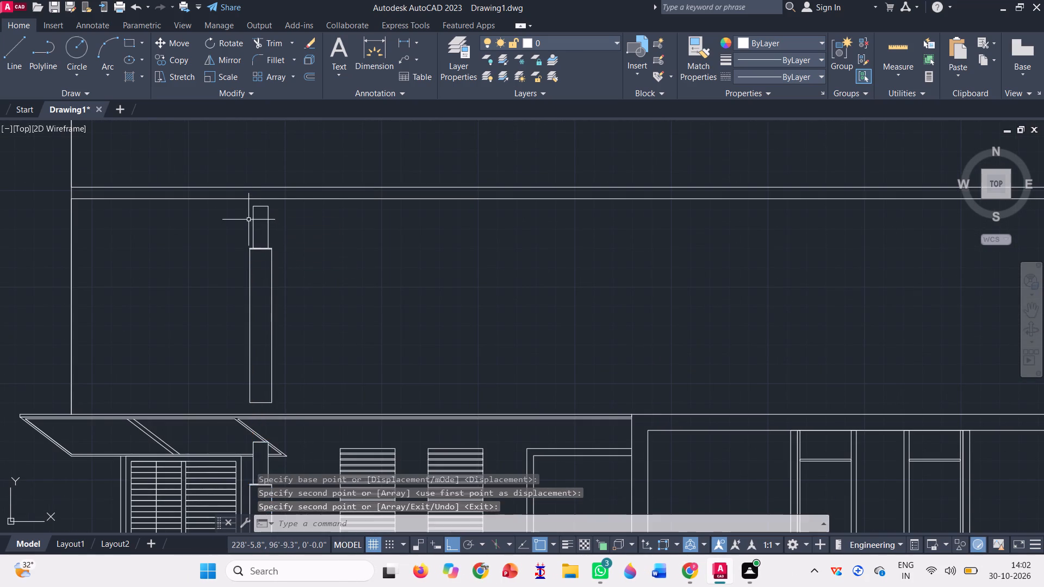
Draw a thin rectangle about 17' long on the ground-floor roof line, from beside the copied post's base to just past the windowed block's near edge.
{"action": "scroll", "coordinate": [248, 218], "scroll_direction": "down", "scroll_amount": 2}
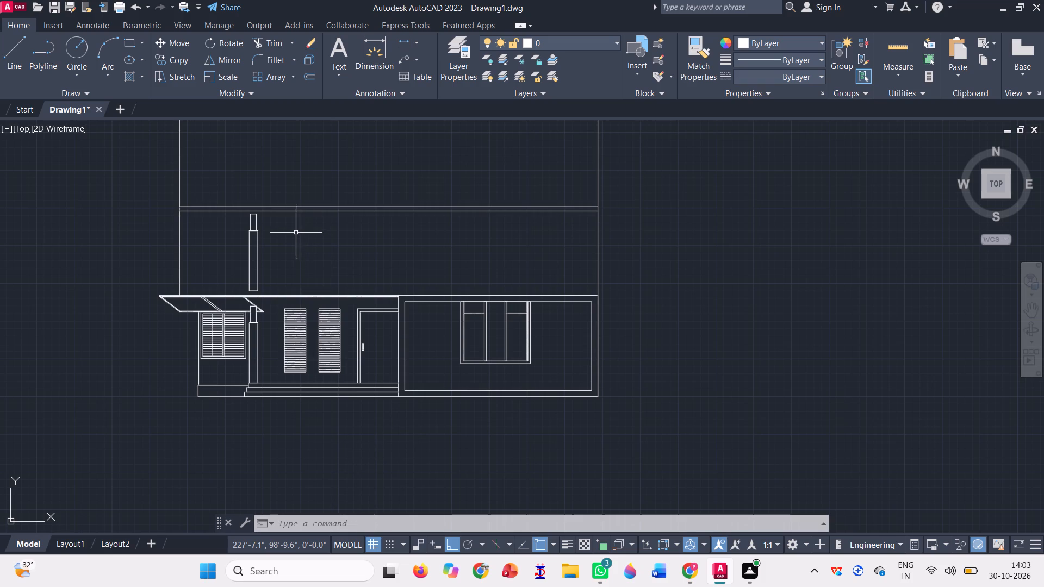
{"action": "left_click", "coordinate": [122, 35]}
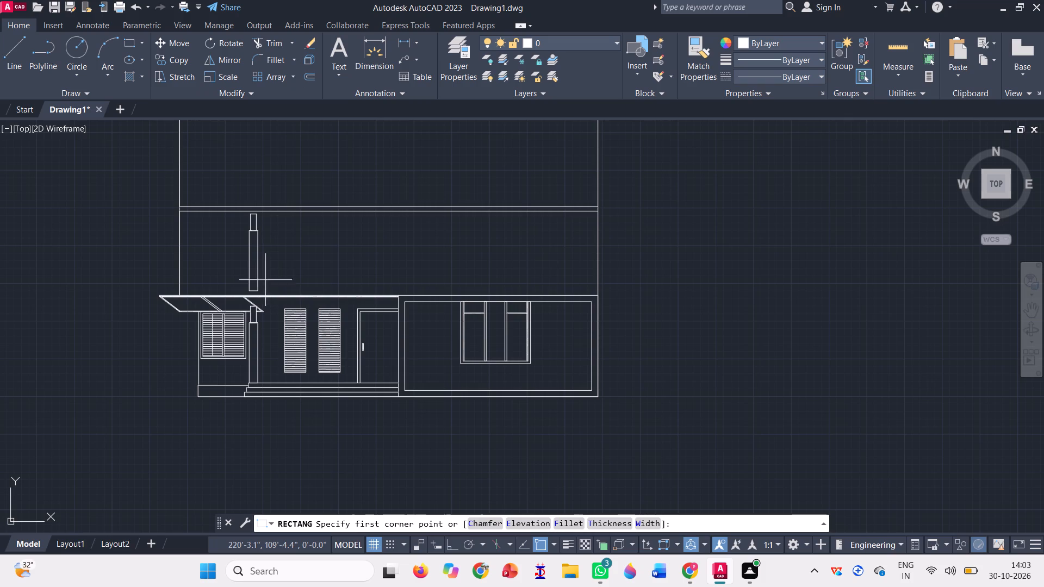
{"action": "scroll", "coordinate": [254, 293], "scroll_direction": "up", "scroll_amount": 6}
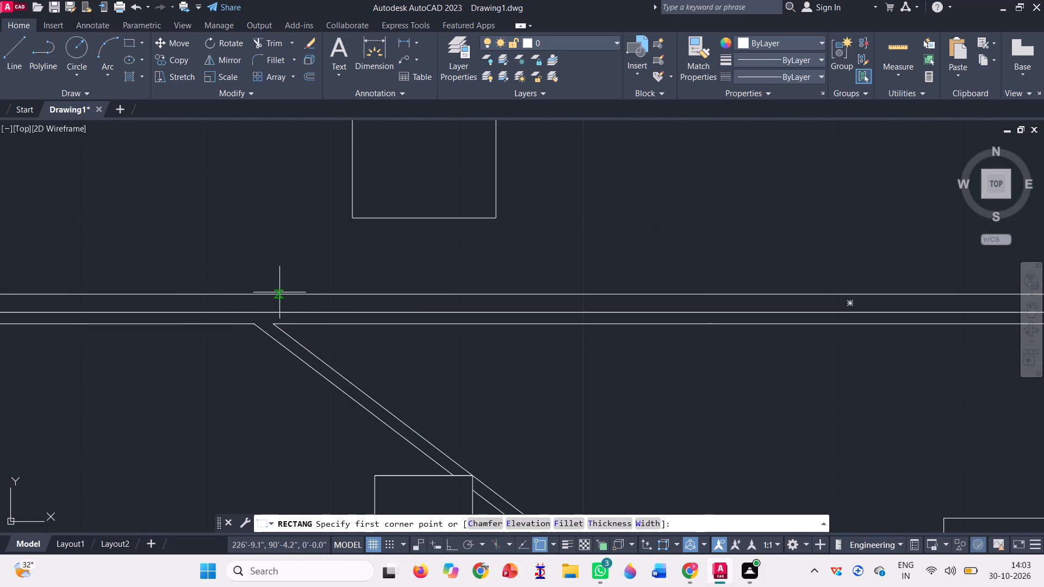
{"action": "scroll", "coordinate": [344, 203], "scroll_direction": "up", "scroll_amount": 1}
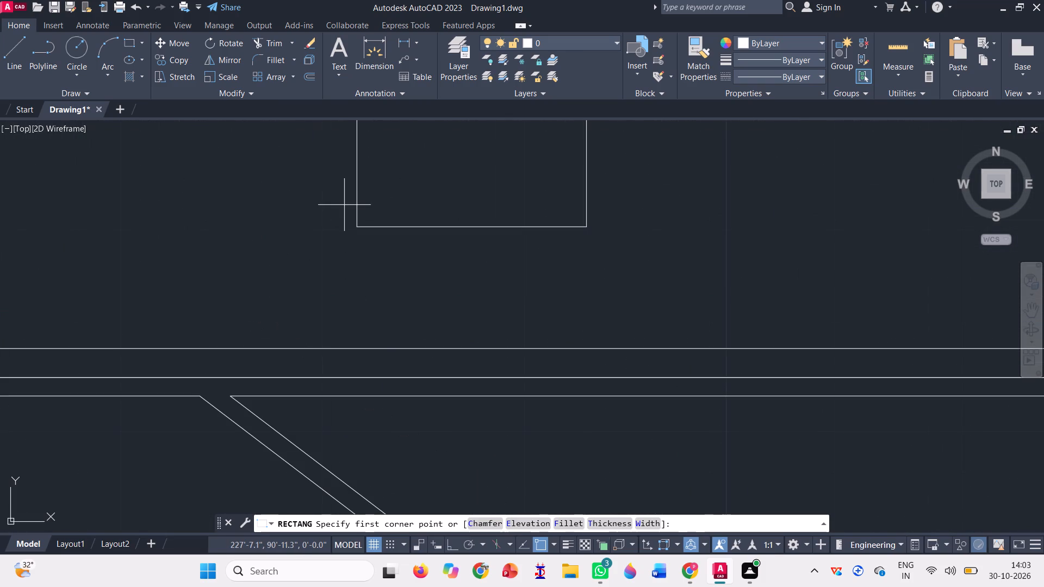
{"action": "left_click", "coordinate": [343, 200]}
{"action": "scroll", "coordinate": [272, 273], "scroll_direction": "down", "scroll_amount": 4}
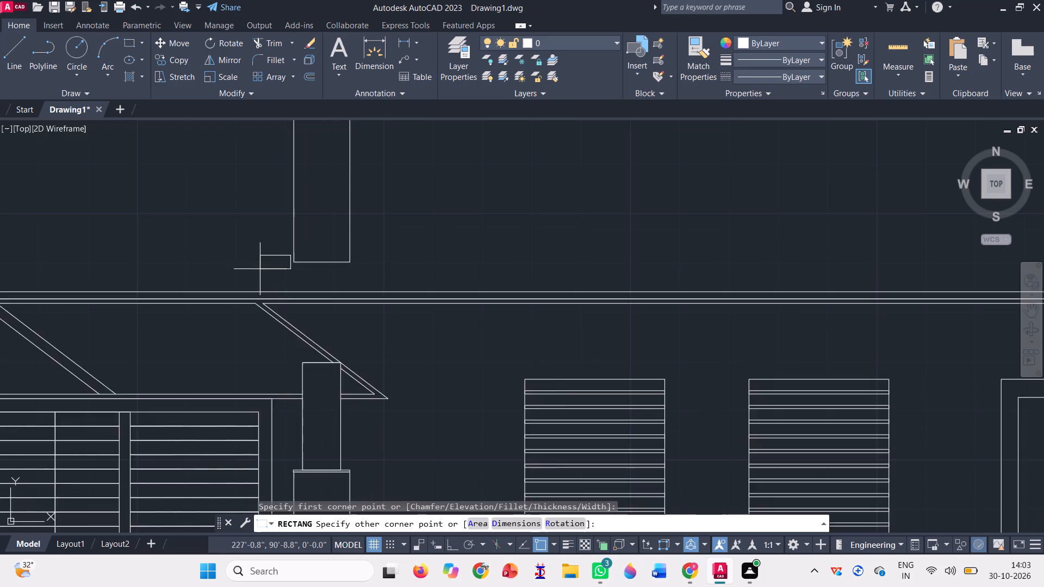
{"action": "scroll", "coordinate": [260, 269], "scroll_direction": "down", "scroll_amount": 2}
{"action": "scroll", "coordinate": [514, 258], "scroll_direction": "up", "scroll_amount": 2}
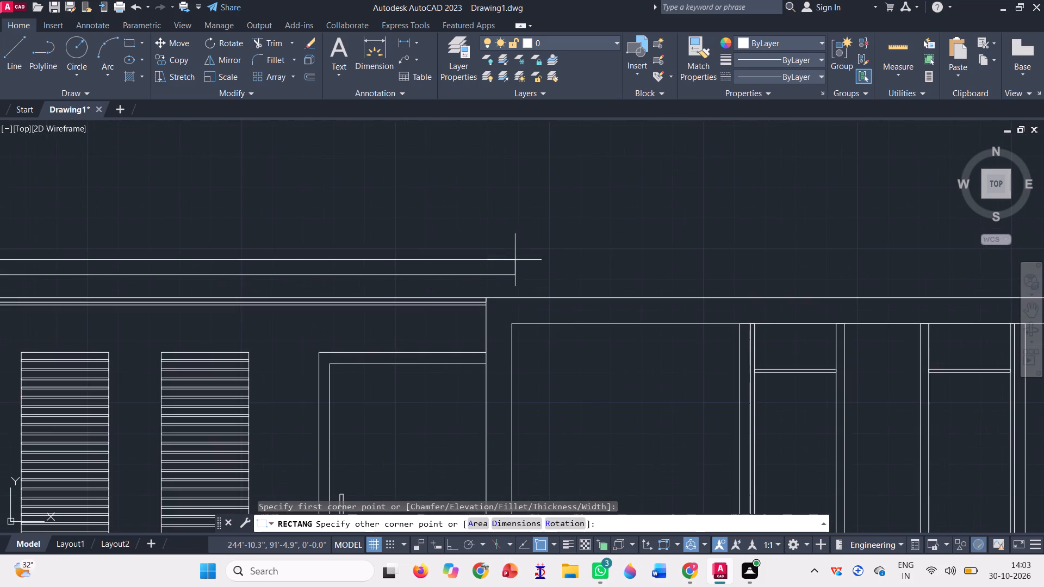
{"action": "left_click", "coordinate": [503, 298]}
Trim the copied post's sides and bottom edge where they extend below the thin rectangle's upper edge.
{"action": "scroll", "coordinate": [502, 295], "scroll_direction": "down", "scroll_amount": 3}
{"action": "scroll", "coordinate": [414, 305], "scroll_direction": "up", "scroll_amount": 1}
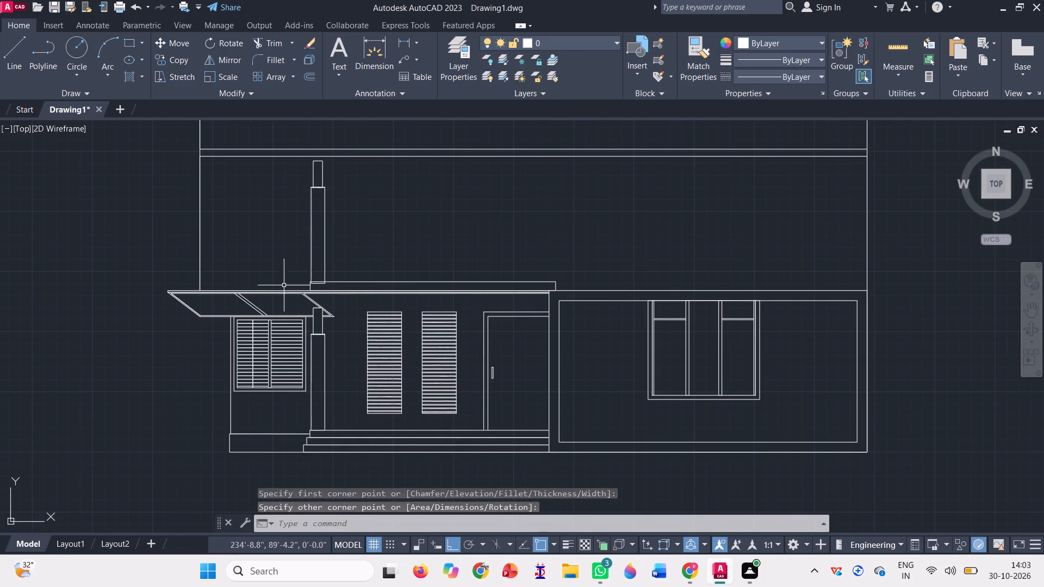
{"action": "left_click", "coordinate": [268, 45]}
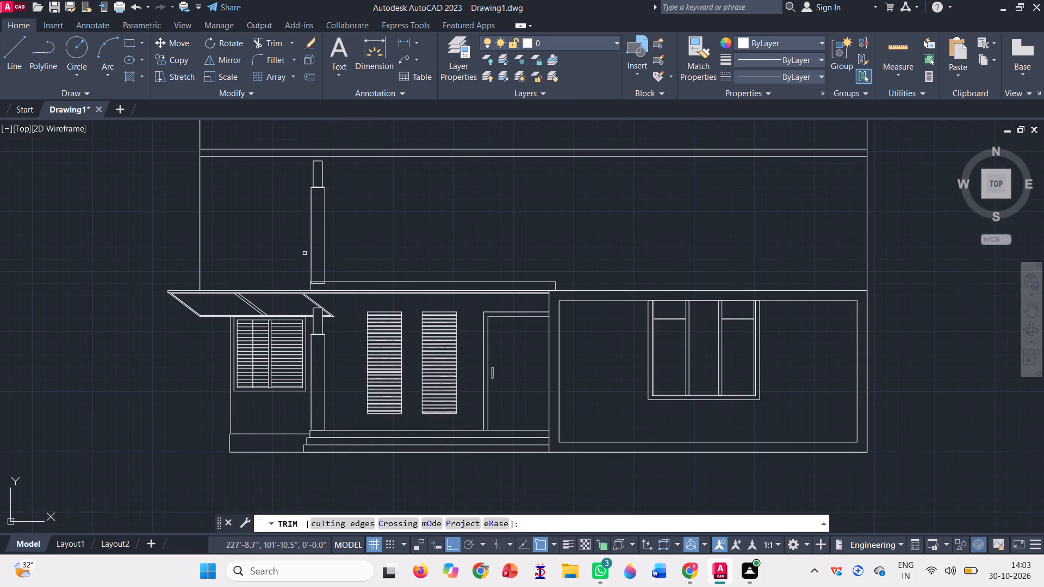
{"action": "scroll", "coordinate": [307, 293], "scroll_direction": "up", "scroll_amount": 4}
{"action": "scroll", "coordinate": [331, 251], "scroll_direction": "up", "scroll_amount": 2}
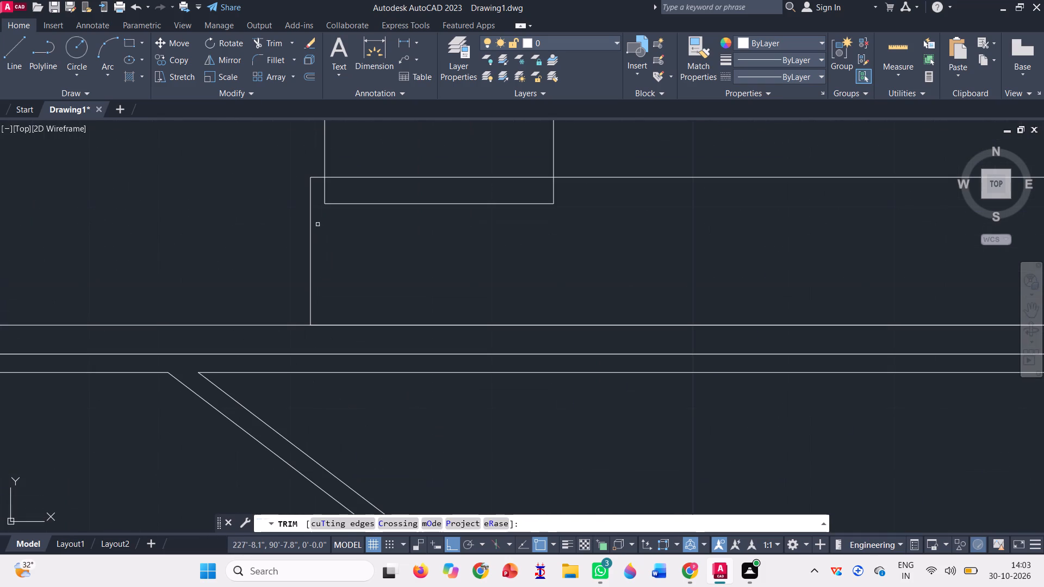
{"action": "left_click", "coordinate": [322, 195]}
{"action": "left_click", "coordinate": [583, 195]}
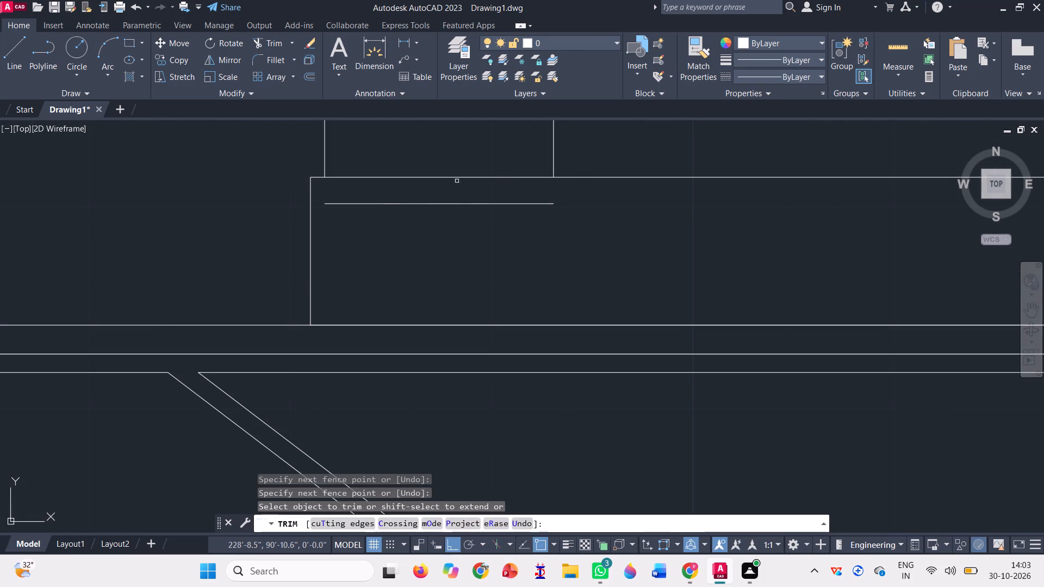
{"action": "left_click", "coordinate": [457, 181]}
{"action": "left_click", "coordinate": [425, 232]}
{"action": "scroll", "coordinate": [401, 259], "scroll_direction": "down", "scroll_amount": 1}
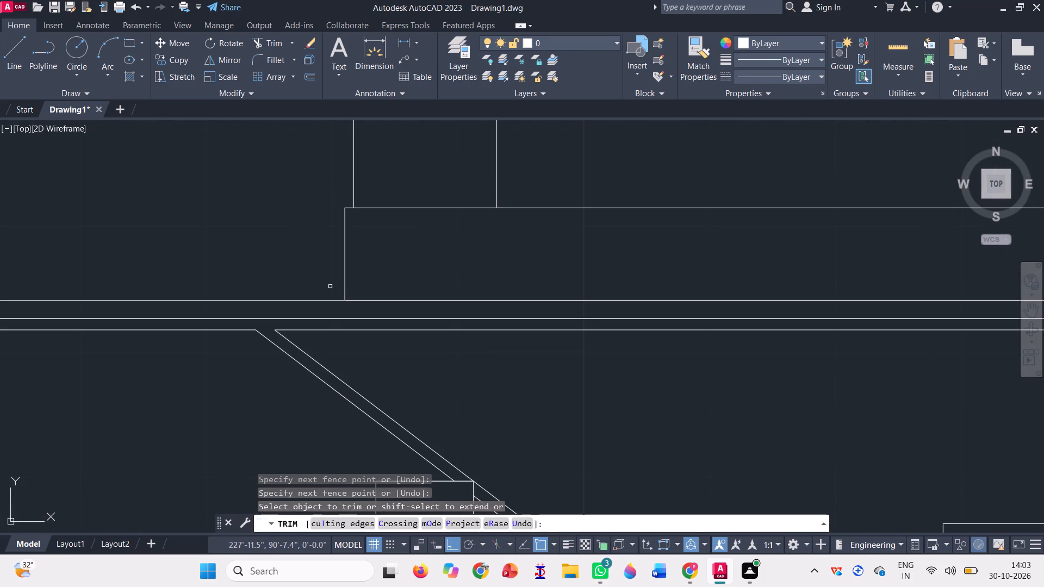
{"action": "key", "text": "Escape"}
Draw a rectangle about 22' wide and 15'-6" high above the windowed block, from its upper corner beside the door to the outer wall line.
{"action": "scroll", "coordinate": [296, 275], "scroll_direction": "down", "scroll_amount": 6}
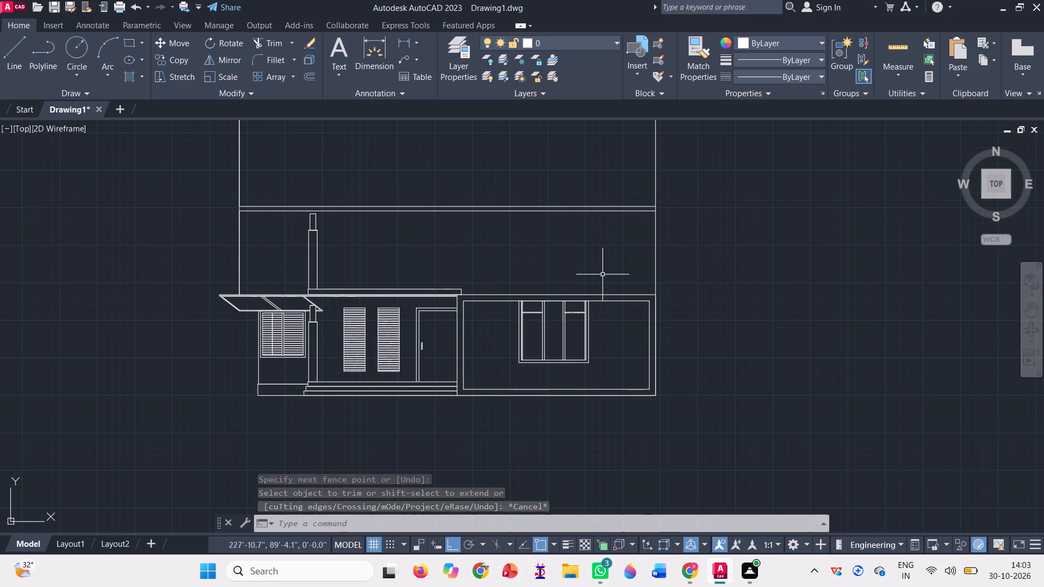
{"action": "scroll", "coordinate": [589, 309], "scroll_direction": "down", "scroll_amount": 1}
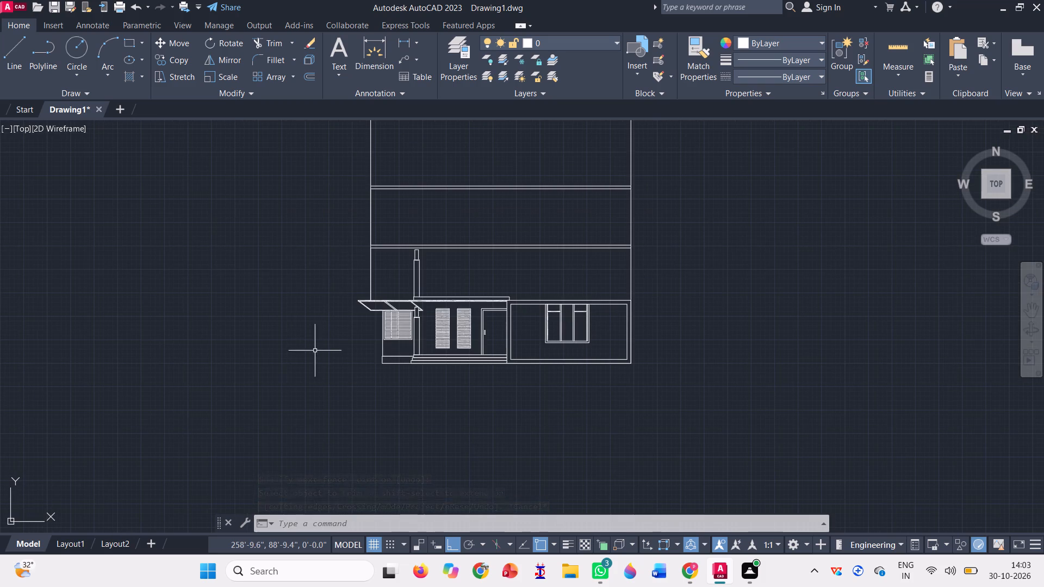
{"action": "scroll", "coordinate": [312, 366], "scroll_direction": "down", "scroll_amount": 1}
{"action": "left_click", "coordinate": [128, 43]}
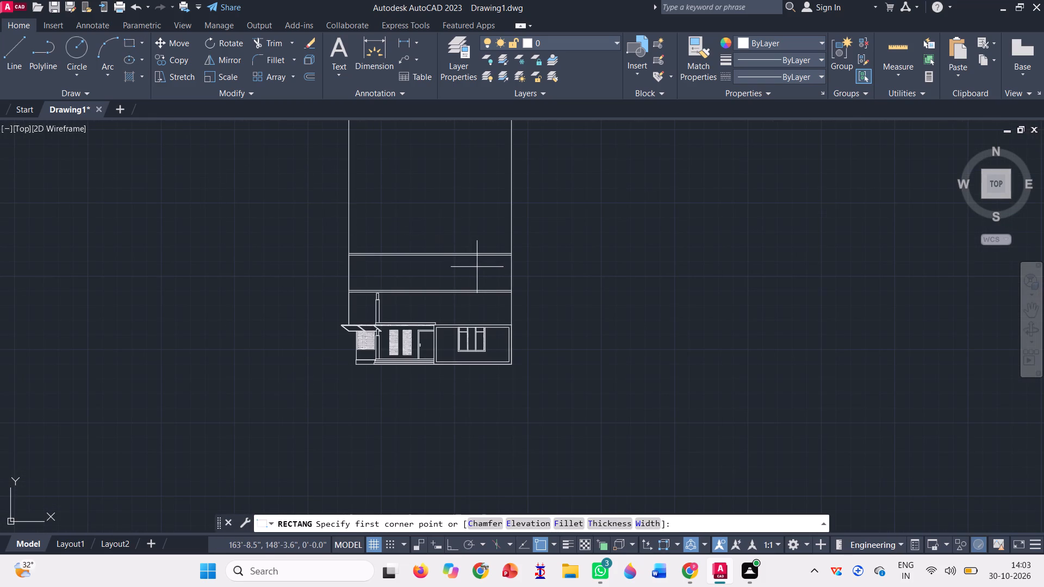
{"action": "scroll", "coordinate": [468, 276], "scroll_direction": "up", "scroll_amount": 2}
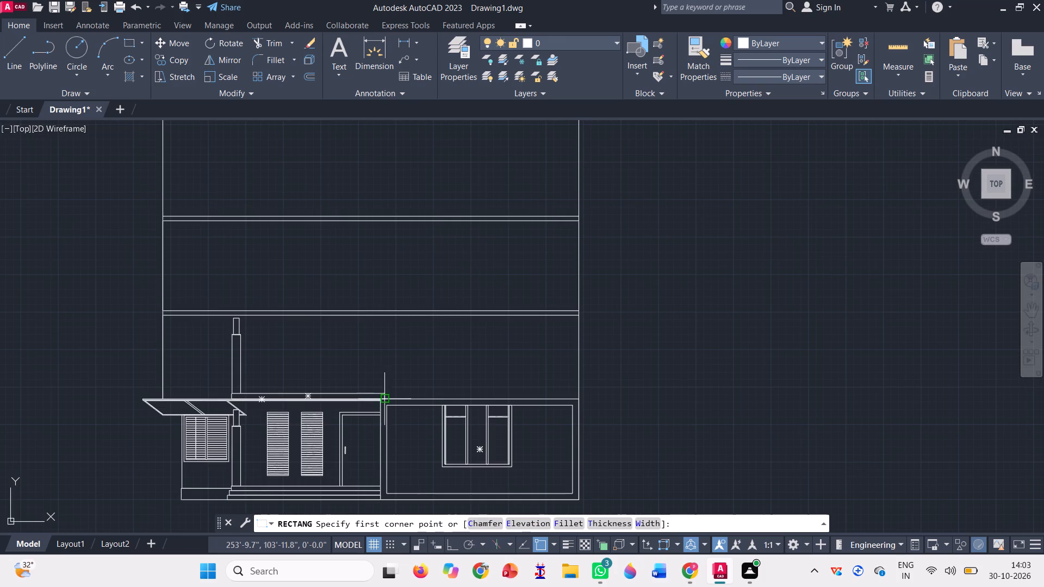
{"action": "scroll", "coordinate": [383, 402], "scroll_direction": "up", "scroll_amount": 4}
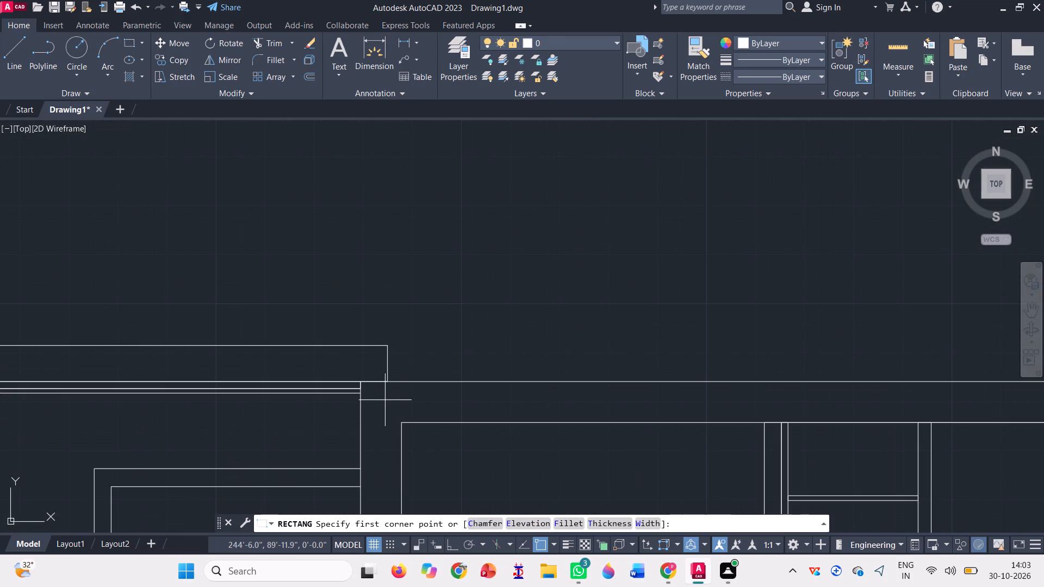
{"action": "scroll", "coordinate": [364, 376], "scroll_direction": "up", "scroll_amount": 1}
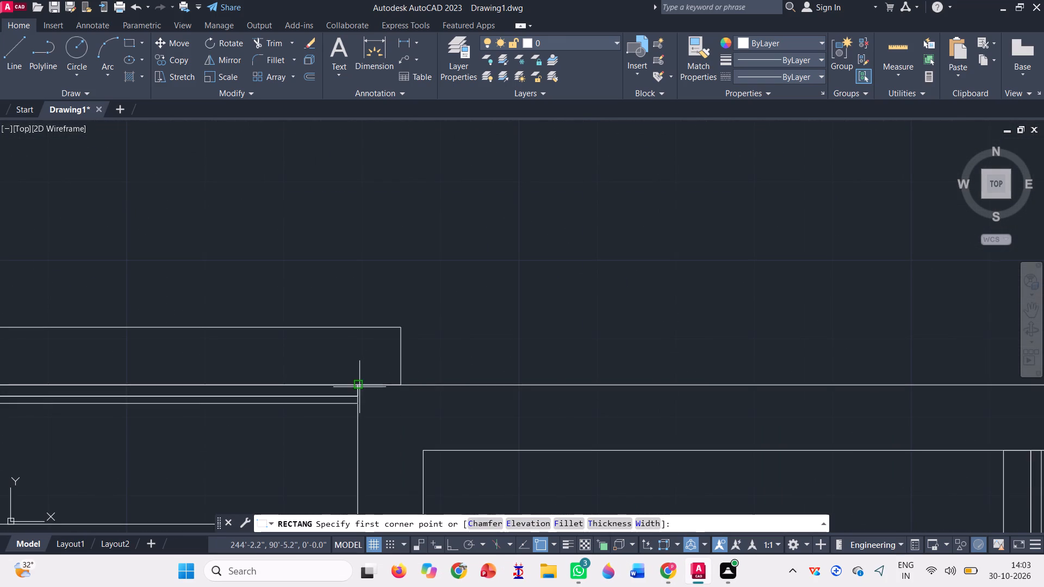
{"action": "left_click", "coordinate": [358, 383]}
{"action": "scroll", "coordinate": [282, 410], "scroll_direction": "down", "scroll_amount": 5}
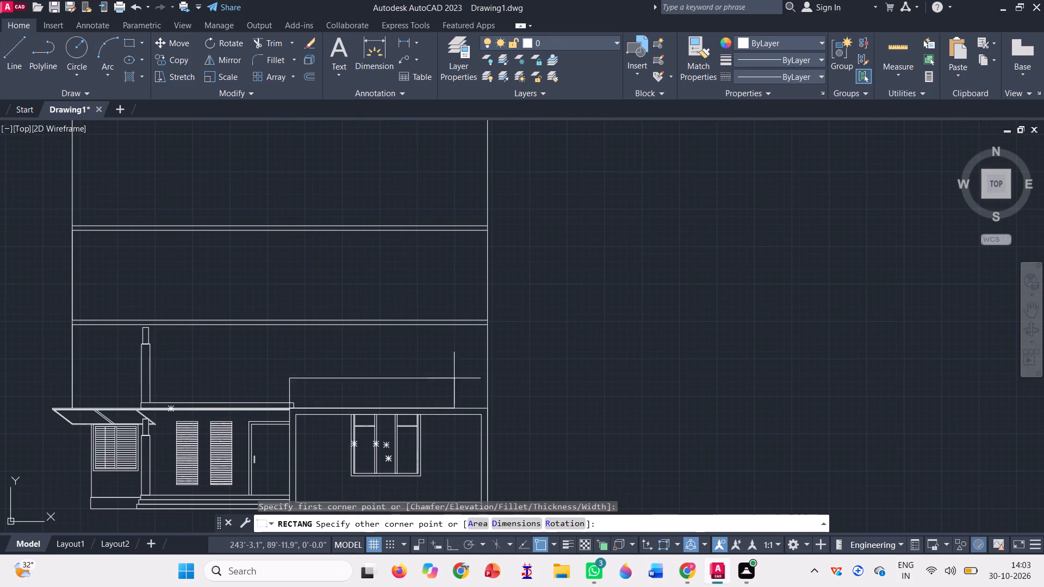
{"action": "left_click", "coordinate": [487, 269]}
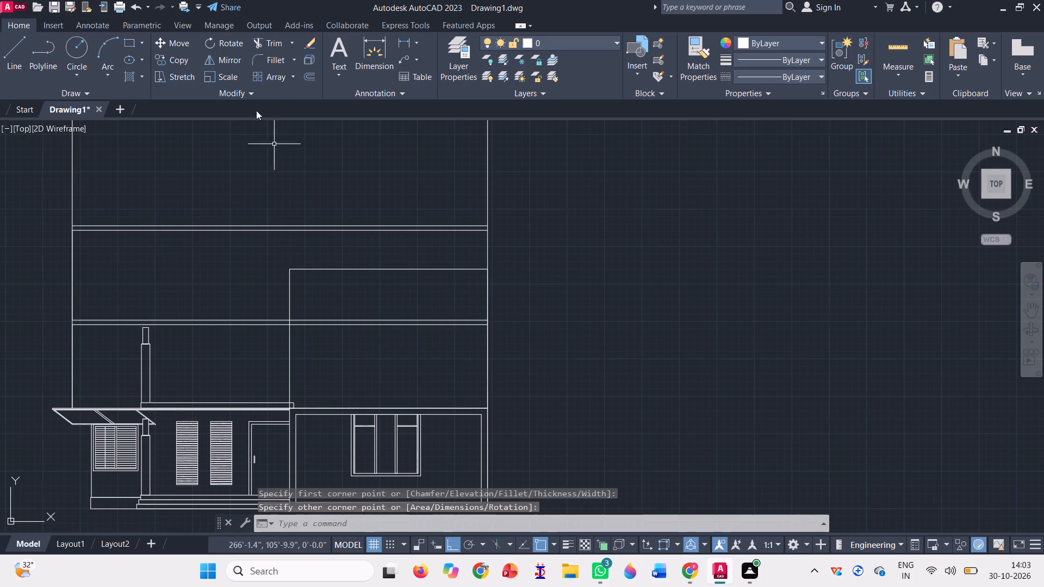
Trim away the floor lines and the thin rectangle's overlapping end inside the new tall upper rectangle.
{"action": "left_click", "coordinate": [262, 42]}
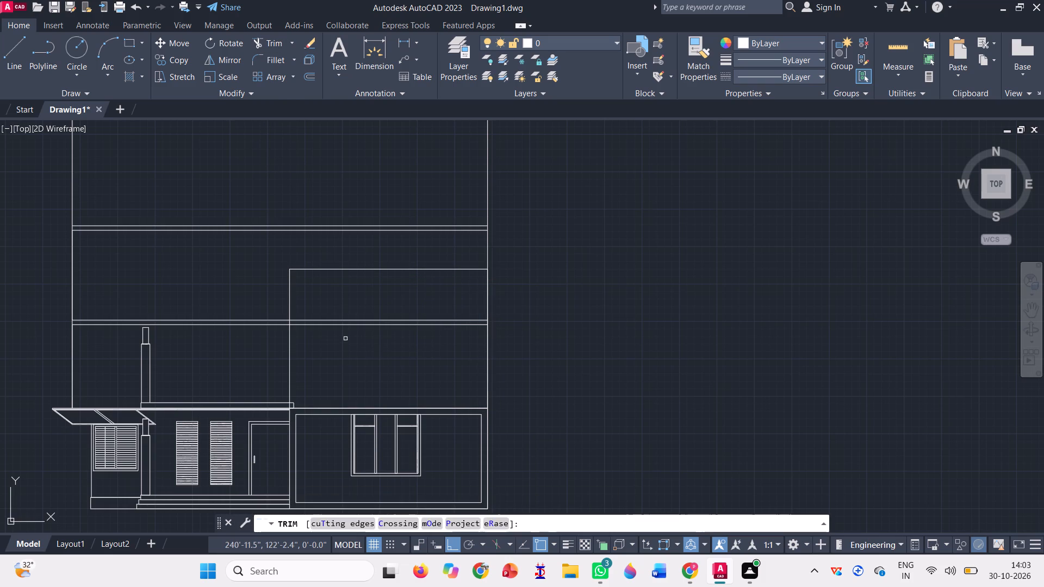
{"action": "left_click", "coordinate": [345, 338]}
{"action": "left_click", "coordinate": [331, 291]}
{"action": "scroll", "coordinate": [299, 413], "scroll_direction": "up", "scroll_amount": 3}
{"action": "scroll", "coordinate": [259, 384], "scroll_direction": "up", "scroll_amount": 2}
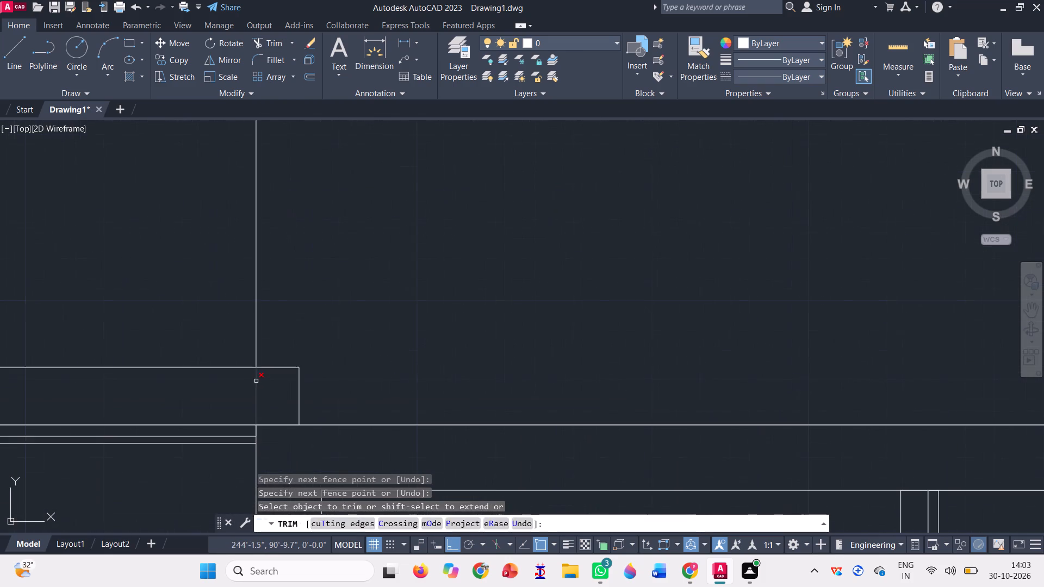
{"action": "left_click", "coordinate": [277, 340]}
{"action": "left_click", "coordinate": [314, 393]}
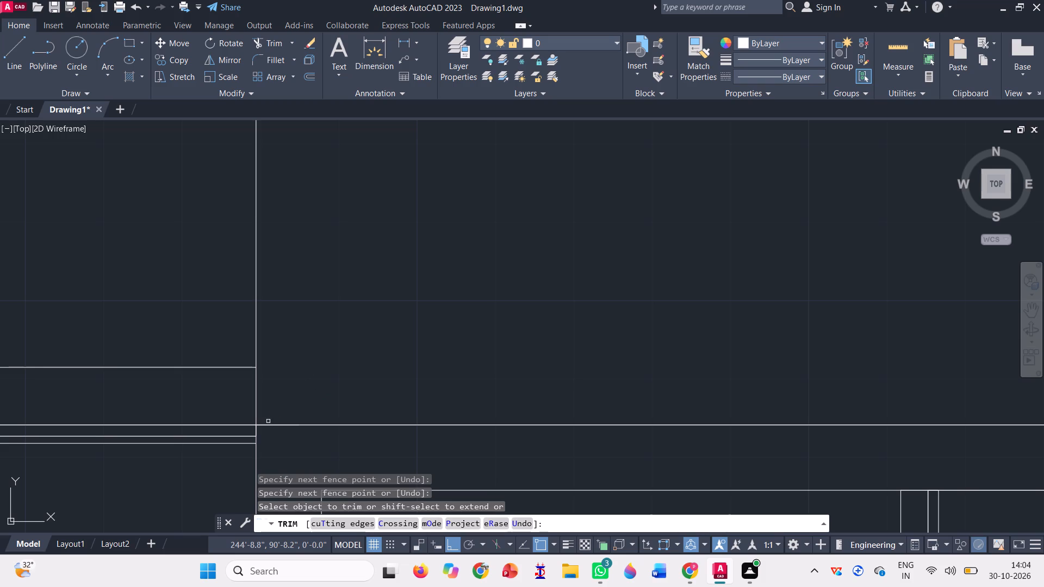
{"action": "left_click", "coordinate": [271, 426]}
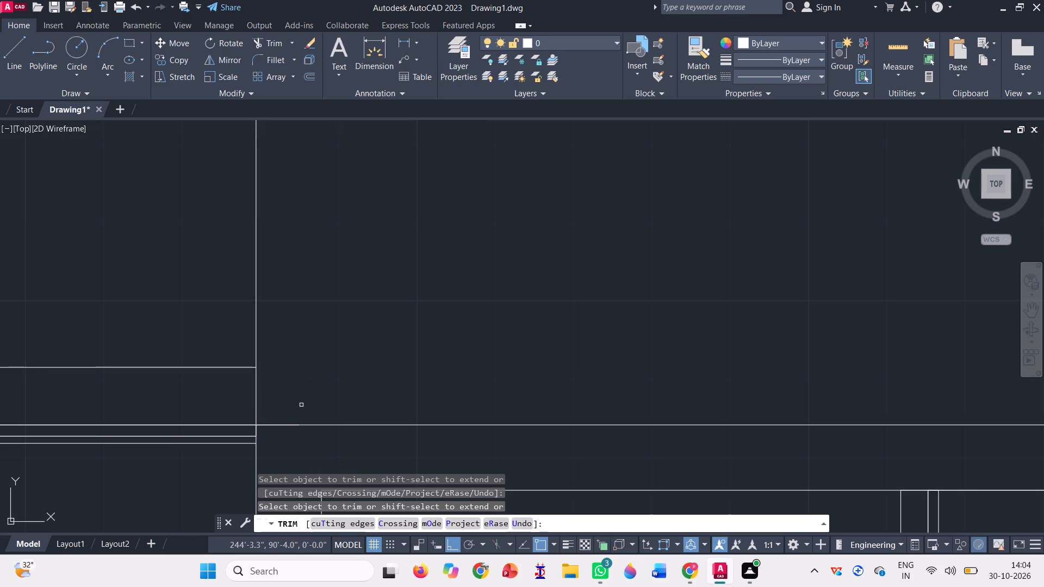
{"action": "left_click", "coordinate": [275, 424]}
{"action": "scroll", "coordinate": [310, 433], "scroll_direction": "down", "scroll_amount": 3}
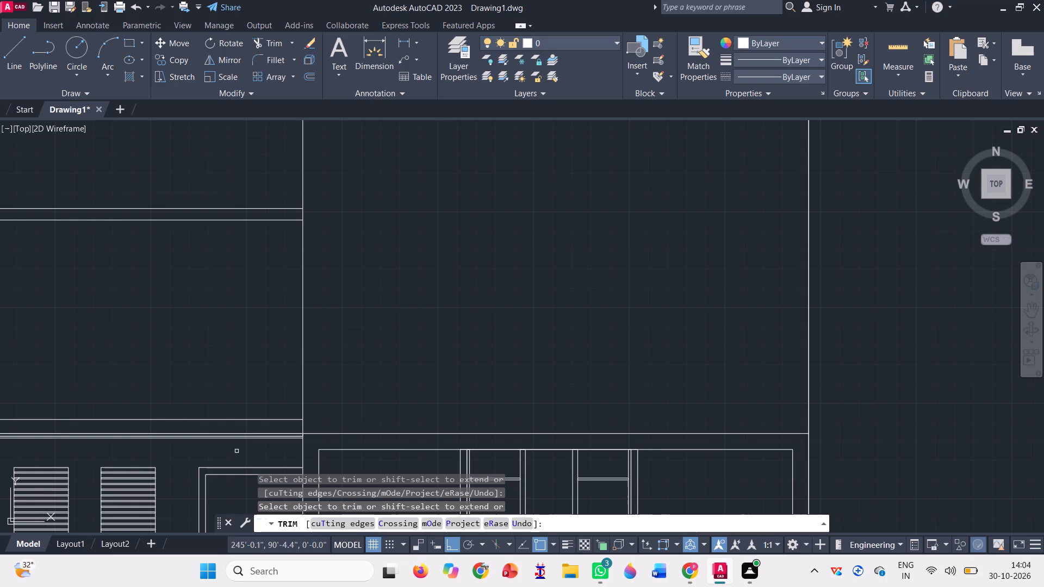
{"action": "key", "text": "Escape"}
Draw a rectangle about 7' wide and 15'-6" high inside the tall upper block, from its outer upper corner down to its base line.
{"action": "scroll", "coordinate": [227, 391], "scroll_direction": "down", "scroll_amount": 1}
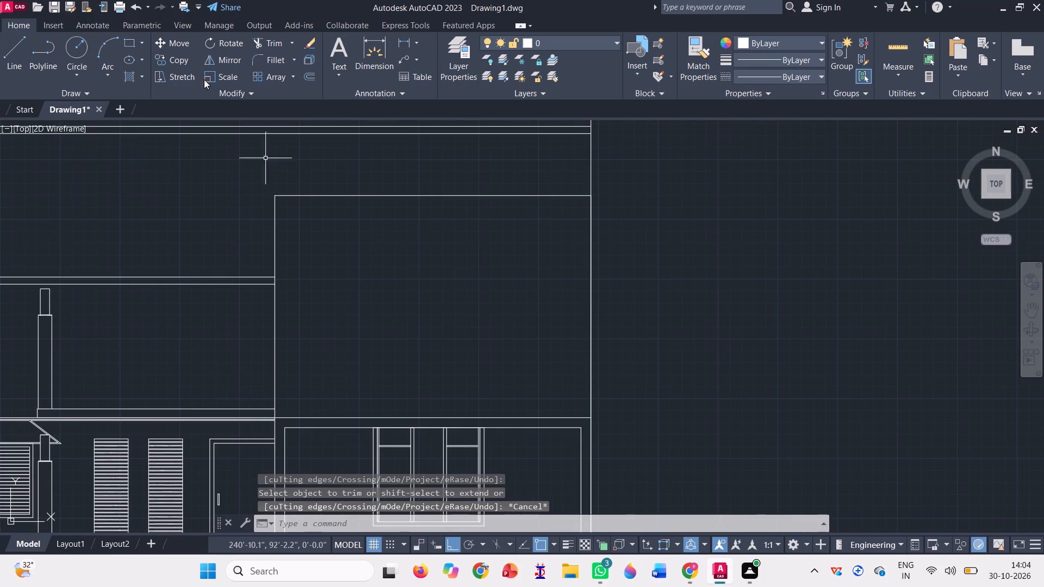
{"action": "left_click", "coordinate": [129, 44]}
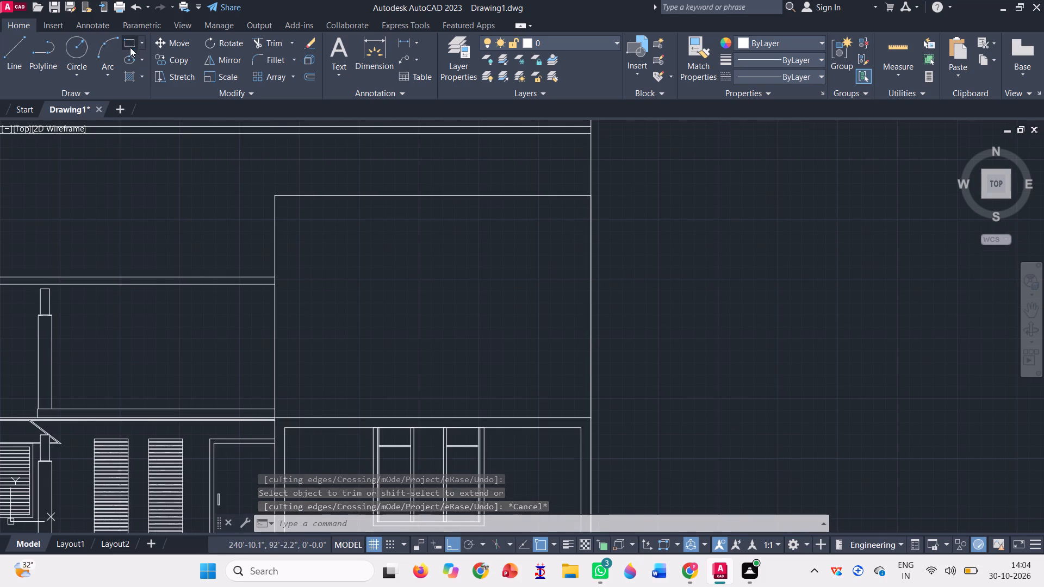
{"action": "left_click", "coordinate": [592, 191]}
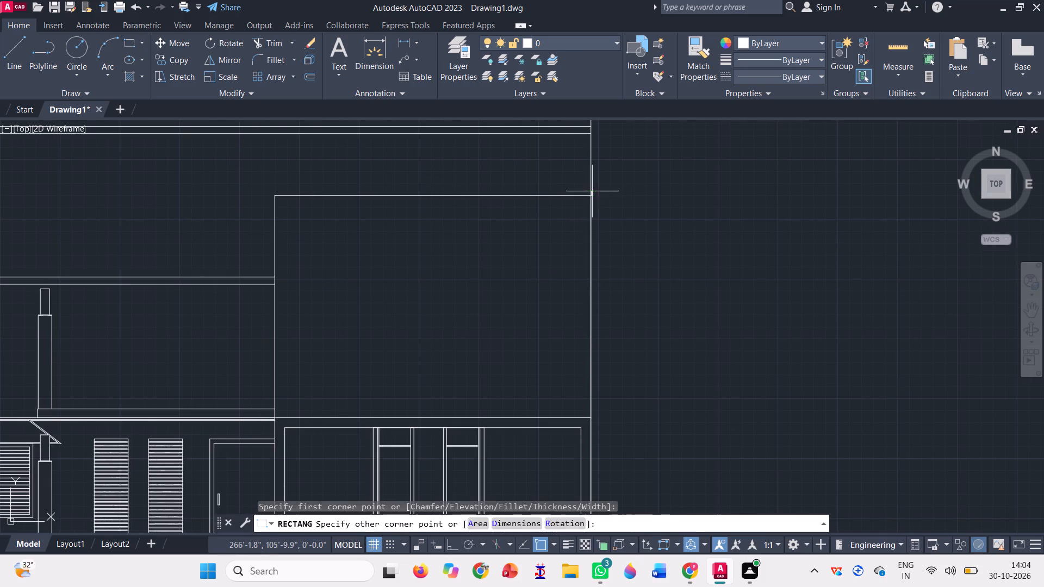
{"action": "left_click", "coordinate": [489, 417]}
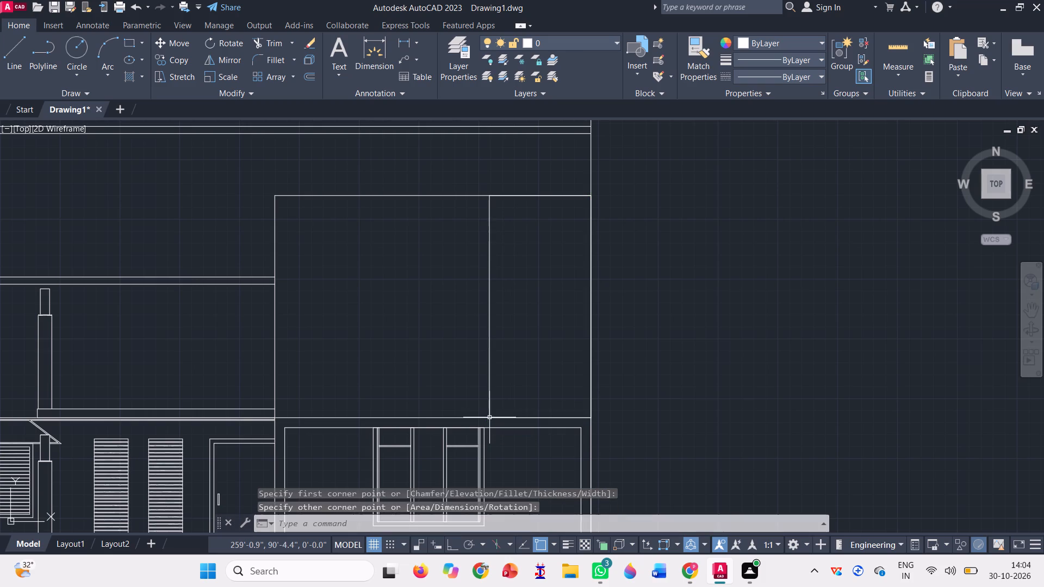
{"action": "scroll", "coordinate": [420, 279], "scroll_direction": "down", "scroll_amount": 1}
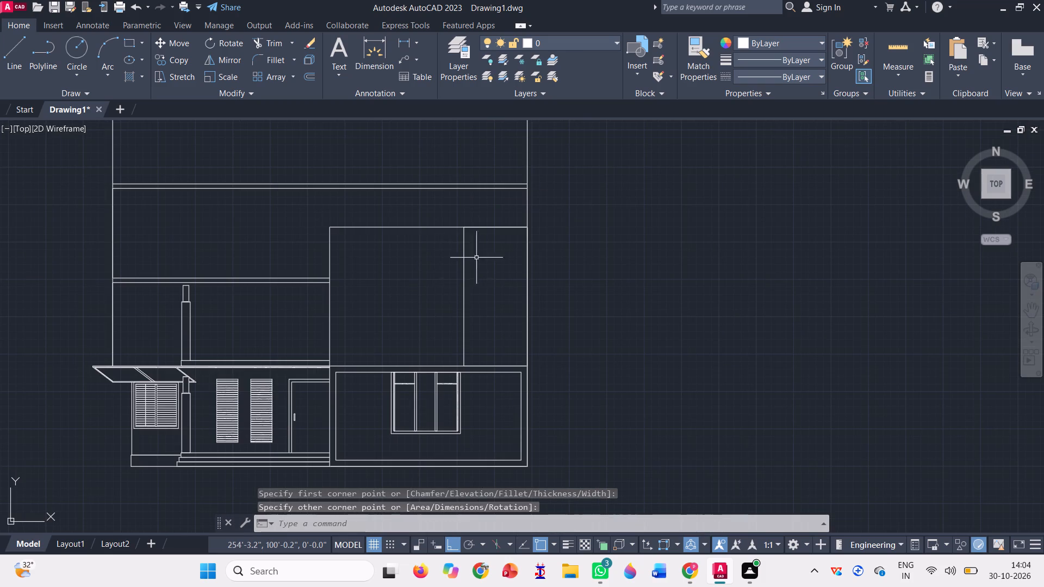
Draw a three-sided polygon circumscribed about a circle, centred just beside the tall block's upper inner corner, with a horizontal base below the centre.
{"action": "left_click", "coordinate": [15, 52]}
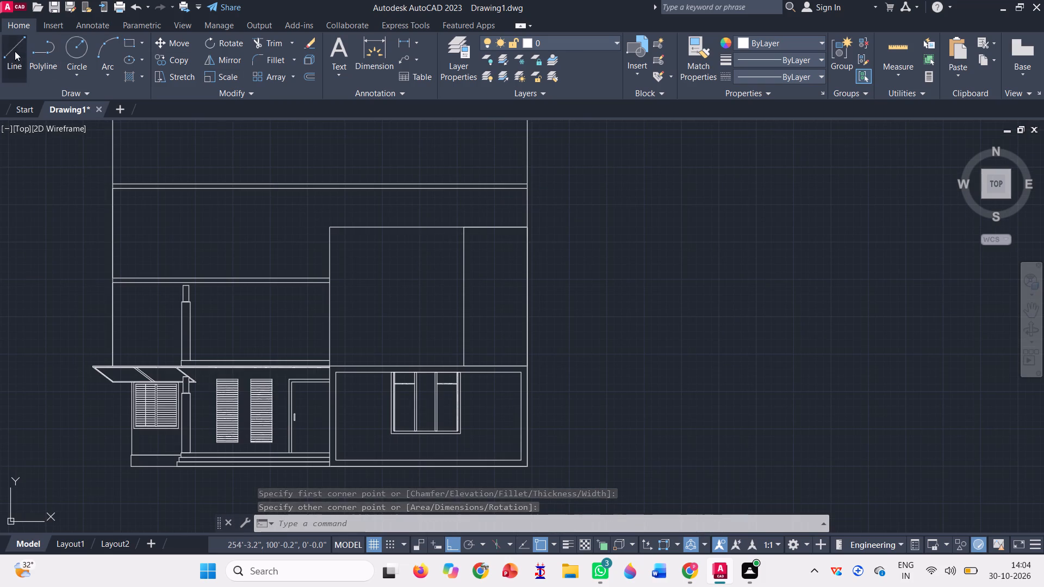
{"action": "key", "text": "Escape"}
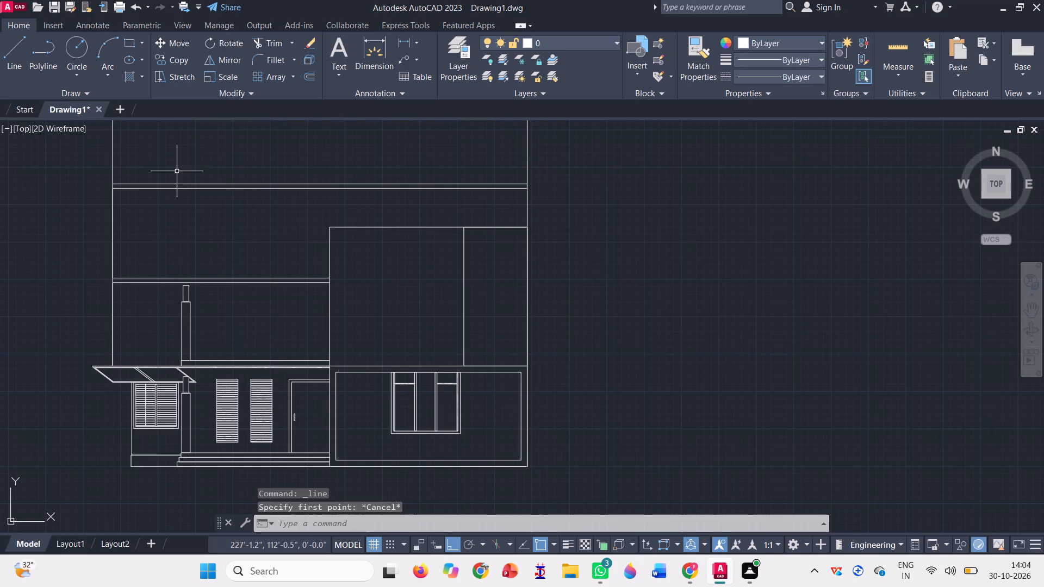
{"action": "left_click", "coordinate": [142, 38]}
{"action": "left_click", "coordinate": [137, 80]}
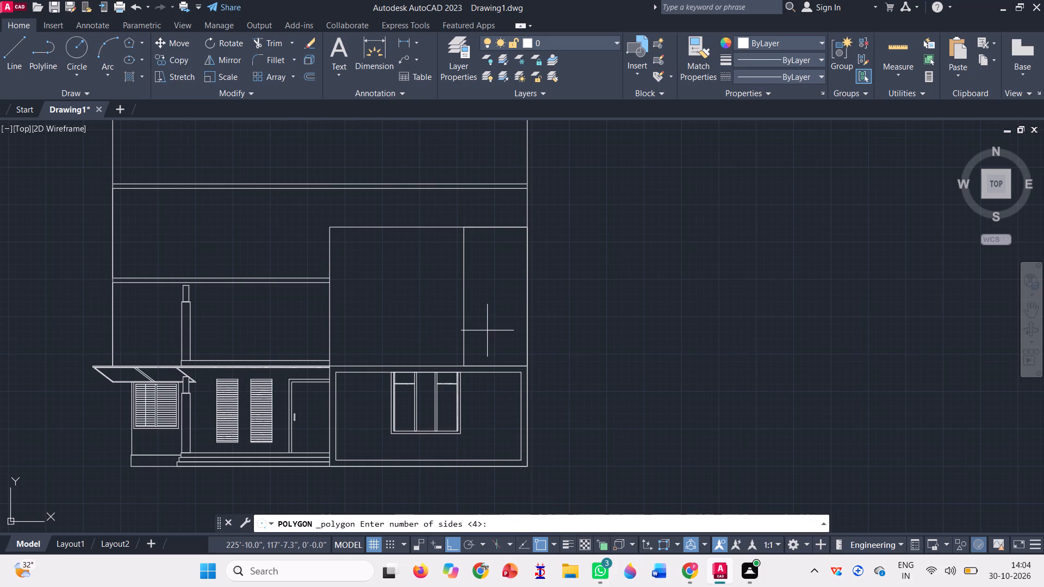
{"action": "key", "text": "3"}
{"action": "key", "text": "Return"}
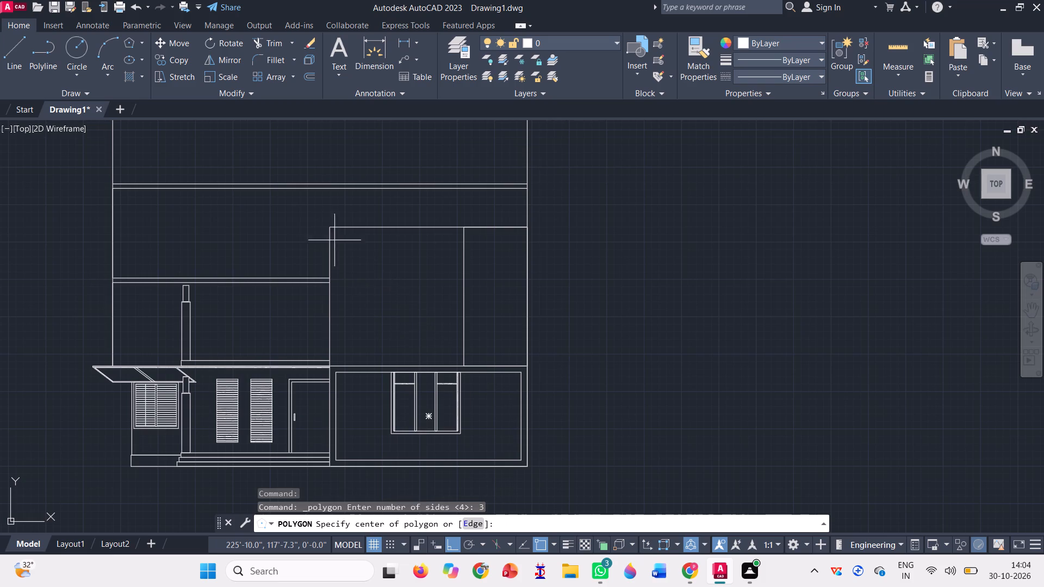
{"action": "scroll", "coordinate": [323, 231], "scroll_direction": "up", "scroll_amount": 2}
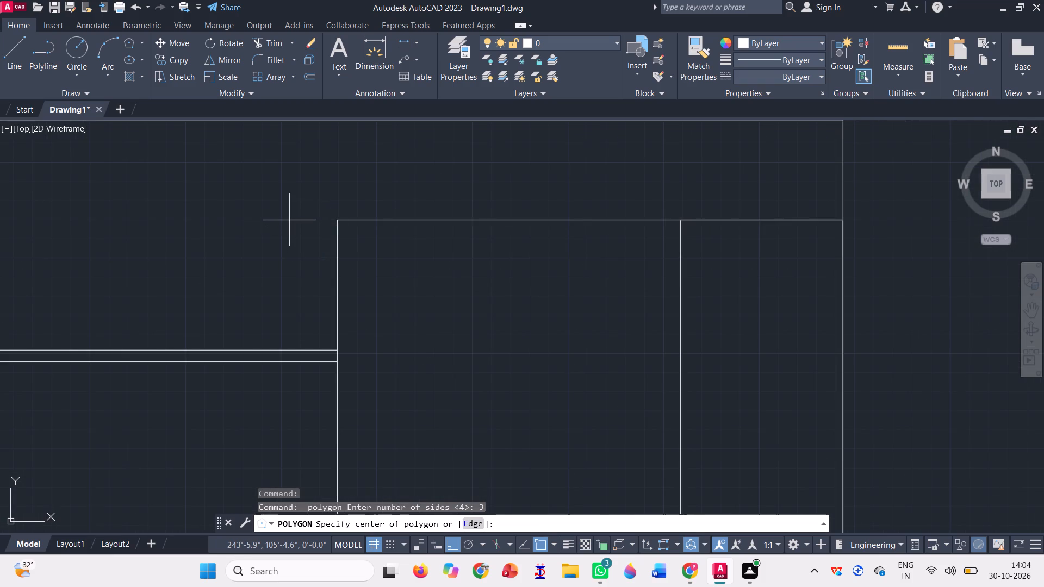
{"action": "left_click", "coordinate": [284, 215]}
{"action": "scroll", "coordinate": [383, 257], "scroll_direction": "down", "scroll_amount": 2}
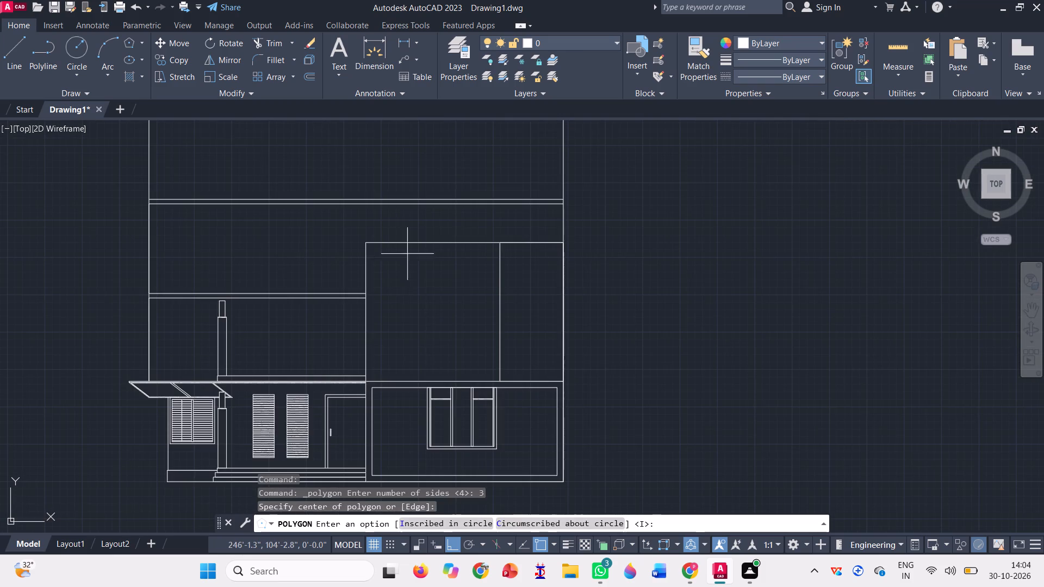
{"action": "scroll", "coordinate": [303, 283], "scroll_direction": "down", "scroll_amount": 1}
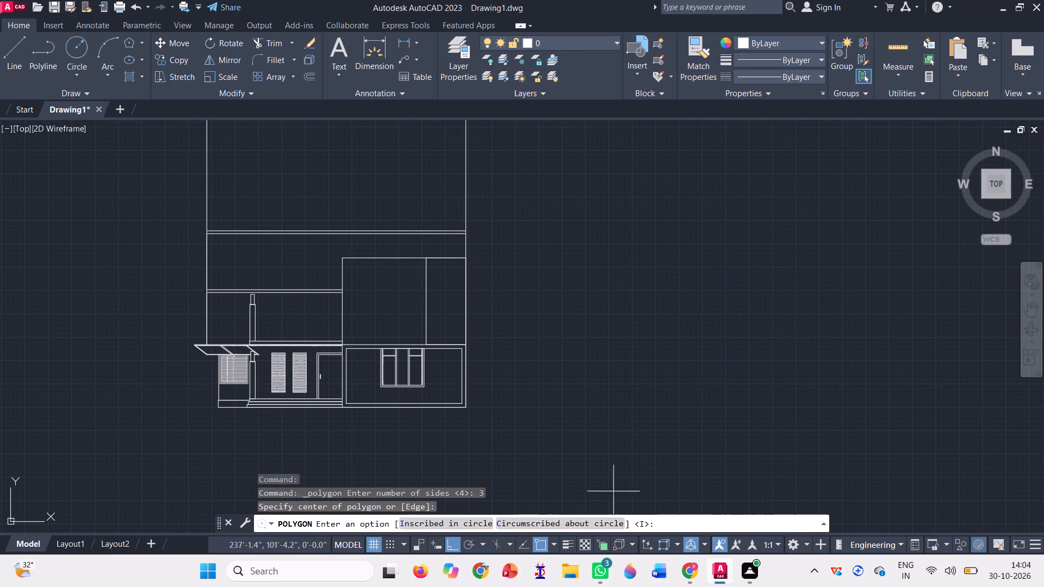
{"action": "left_click", "coordinate": [510, 523]}
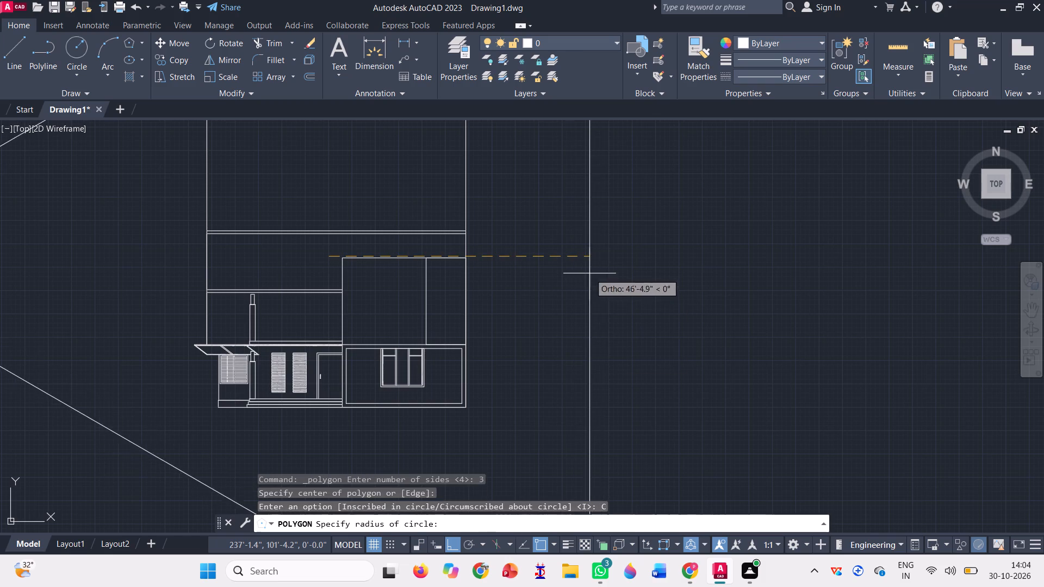
{"action": "scroll", "coordinate": [581, 335], "scroll_direction": "down", "scroll_amount": 3}
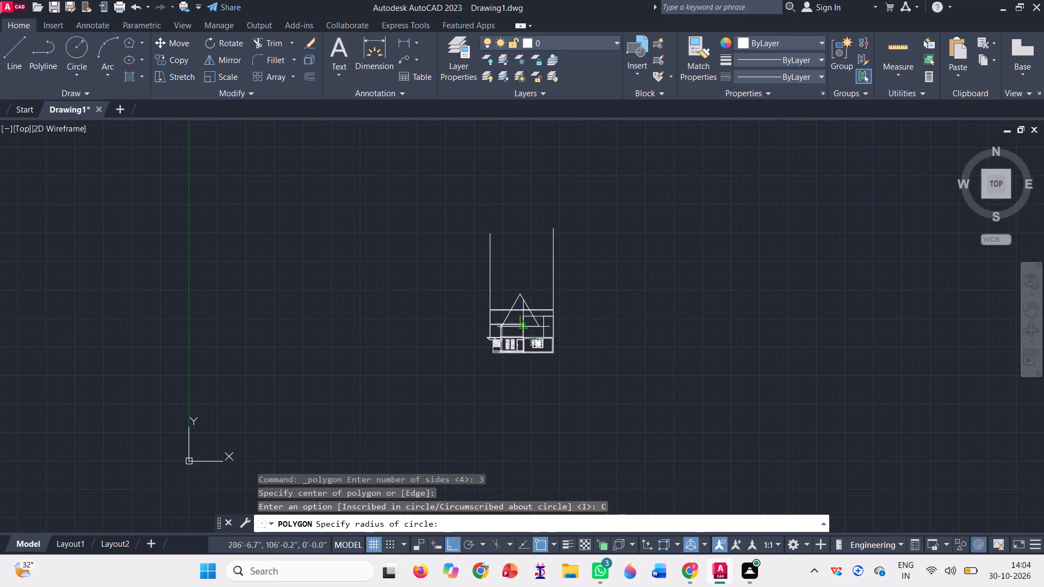
{"action": "scroll", "coordinate": [527, 325], "scroll_direction": "up", "scroll_amount": 4}
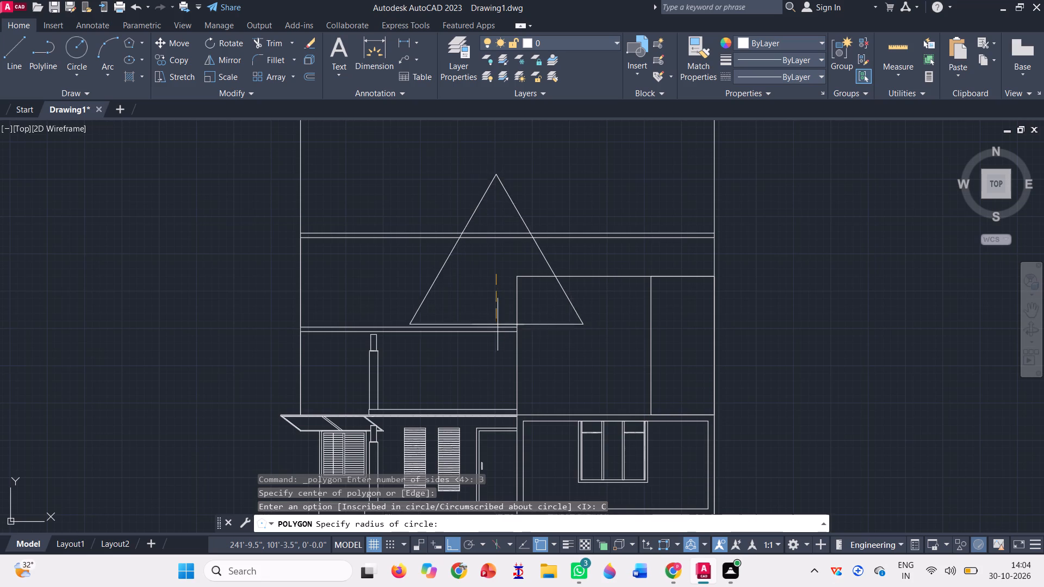
{"action": "left_click", "coordinate": [504, 347]}
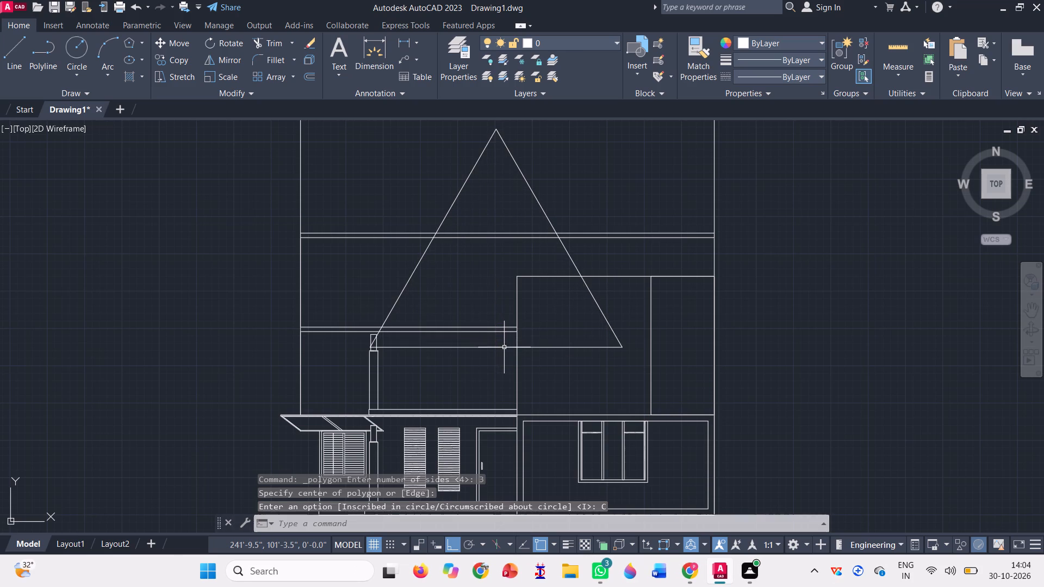
Move the triangle by its base midpoint over the tall upper block, roughly centred, with its sloping sides near the block's upper corners.
{"action": "left_click", "coordinate": [466, 280]}
{"action": "left_click", "coordinate": [374, 257]}
{"action": "type", "text": "m"}
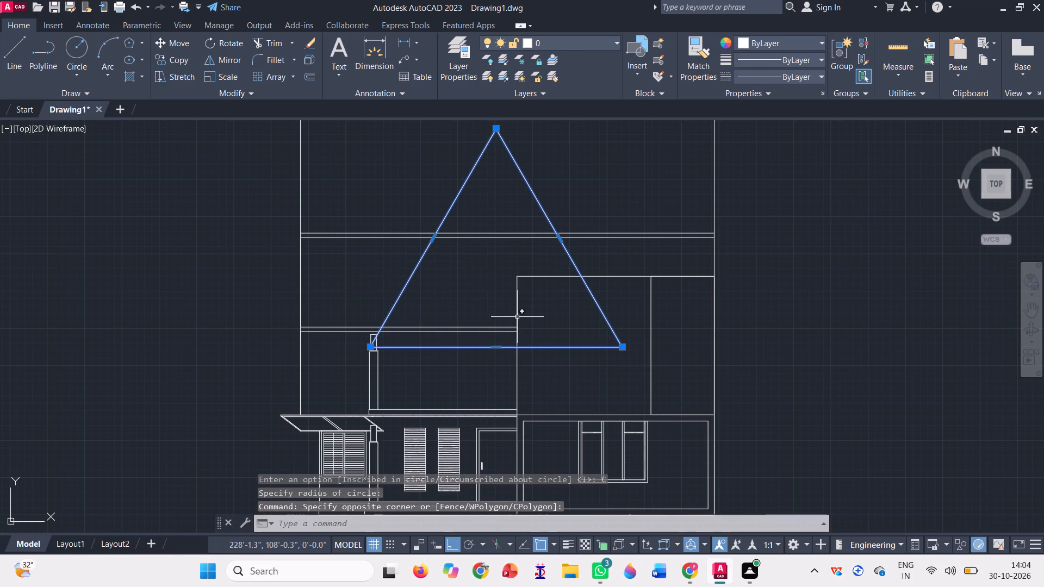
{"action": "key", "text": "space"}
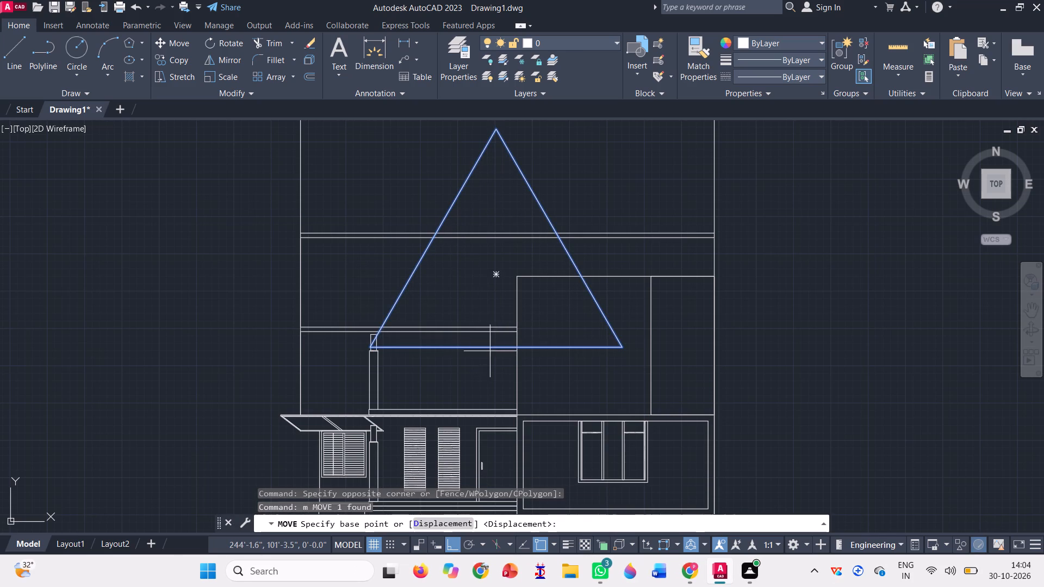
{"action": "left_click", "coordinate": [492, 342]}
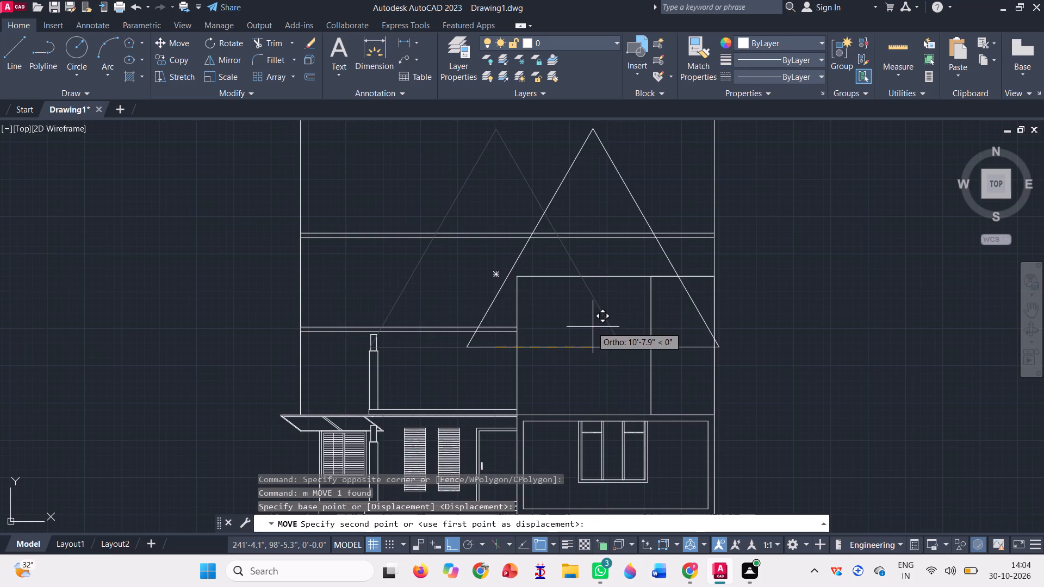
{"action": "scroll", "coordinate": [638, 332], "scroll_direction": "up", "scroll_amount": 1}
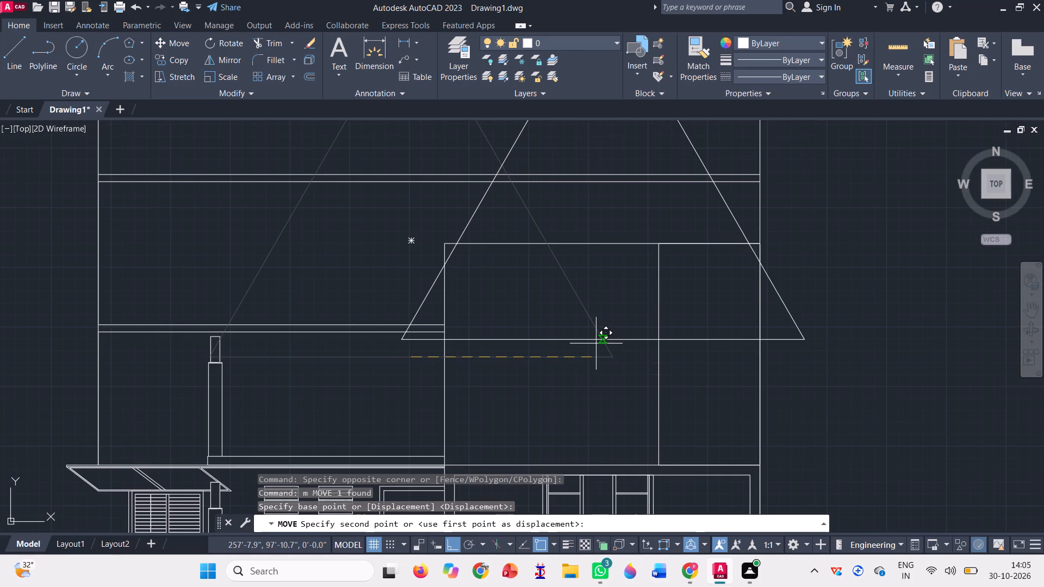
{"action": "scroll", "coordinate": [598, 342], "scroll_direction": "down", "scroll_amount": 1}
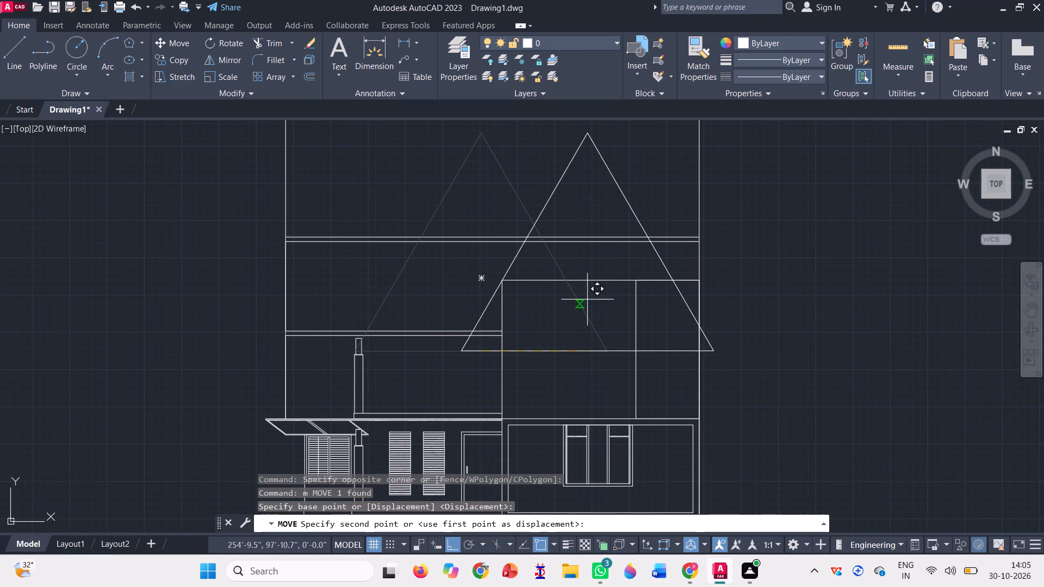
{"action": "key", "text": "F8"}
{"action": "scroll", "coordinate": [587, 299], "scroll_direction": "up", "scroll_amount": 1}
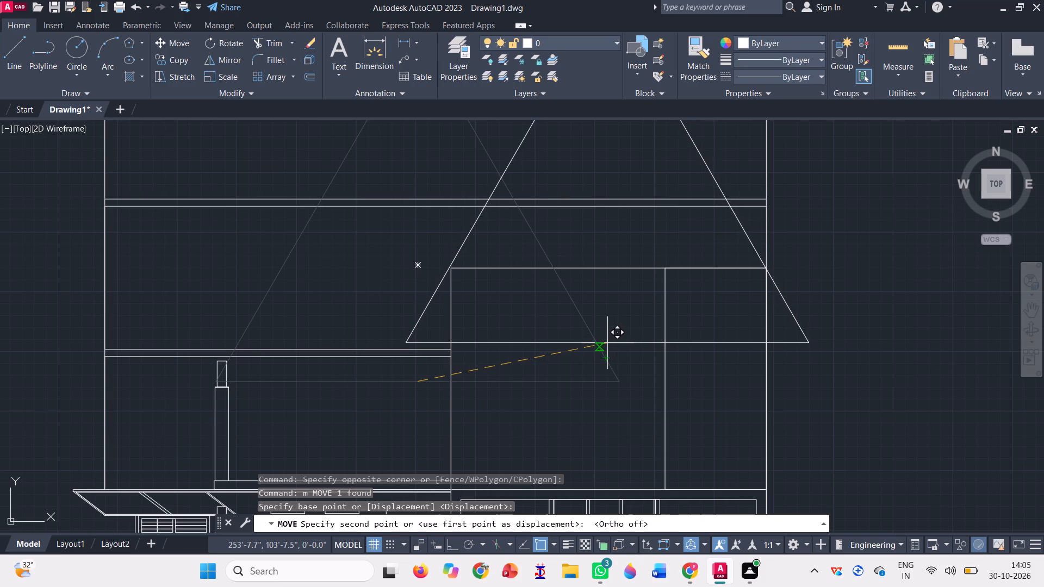
{"action": "left_click", "coordinate": [607, 342]}
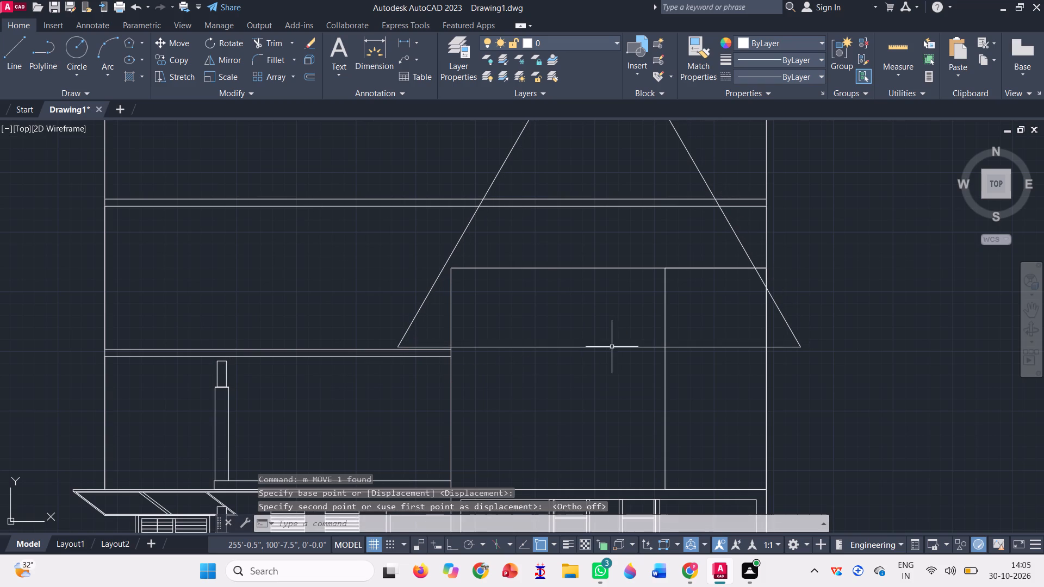
Shift the triangle slightly horizontally towards the outer wall so its sloping sides meet the tall block's two upper corners.
{"action": "left_click", "coordinate": [421, 313]}
{"action": "left_click", "coordinate": [381, 293]}
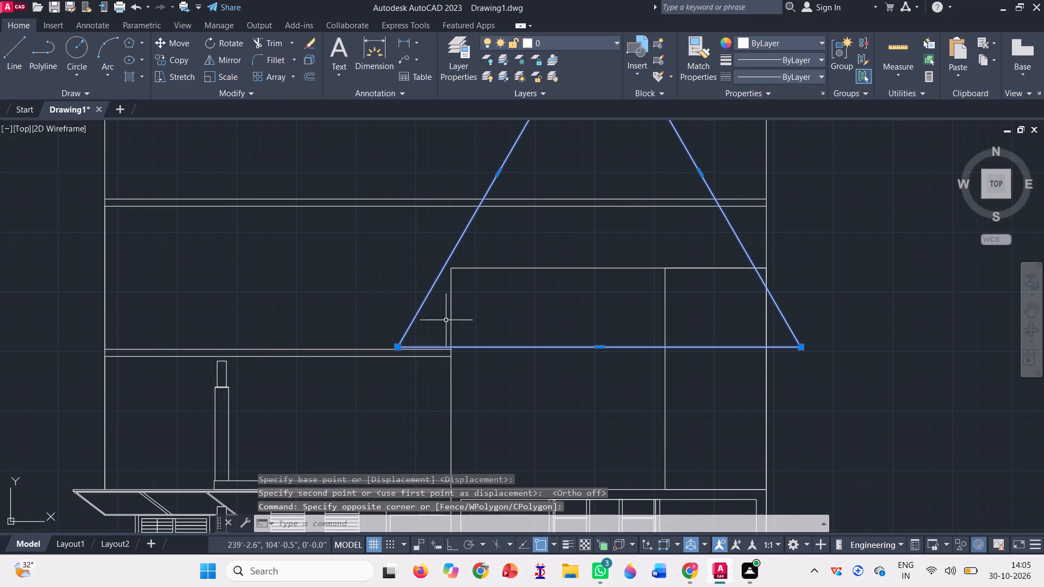
{"action": "type", "text": "m"}
{"action": "key", "text": "space"}
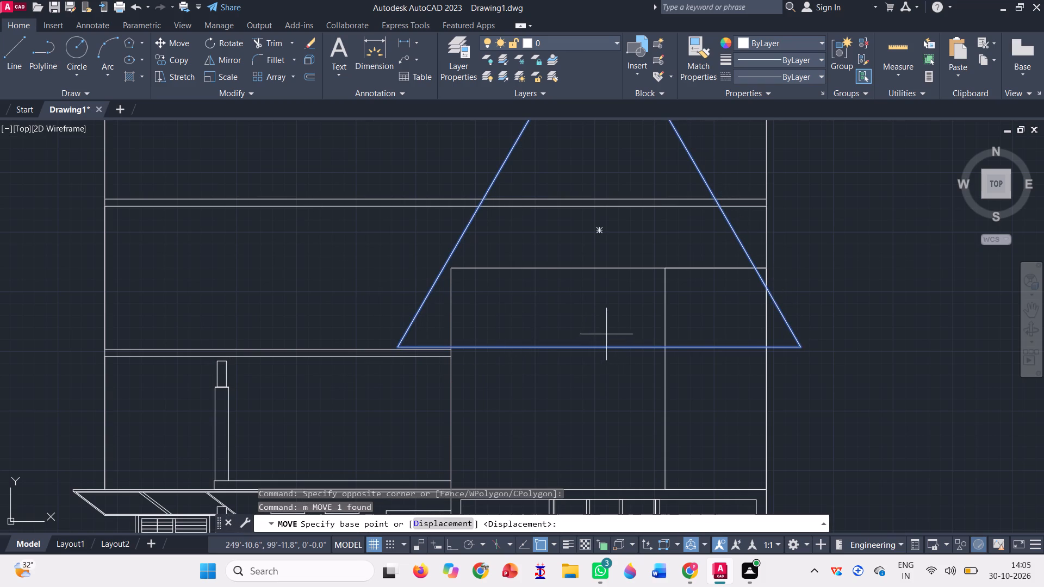
{"action": "left_click", "coordinate": [599, 346]}
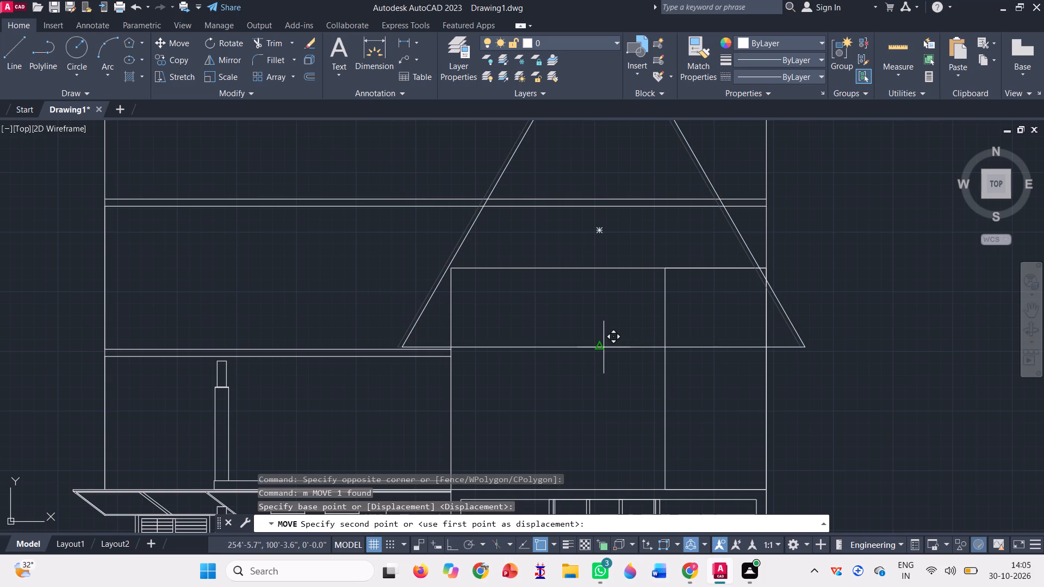
{"action": "key", "text": "F8"}
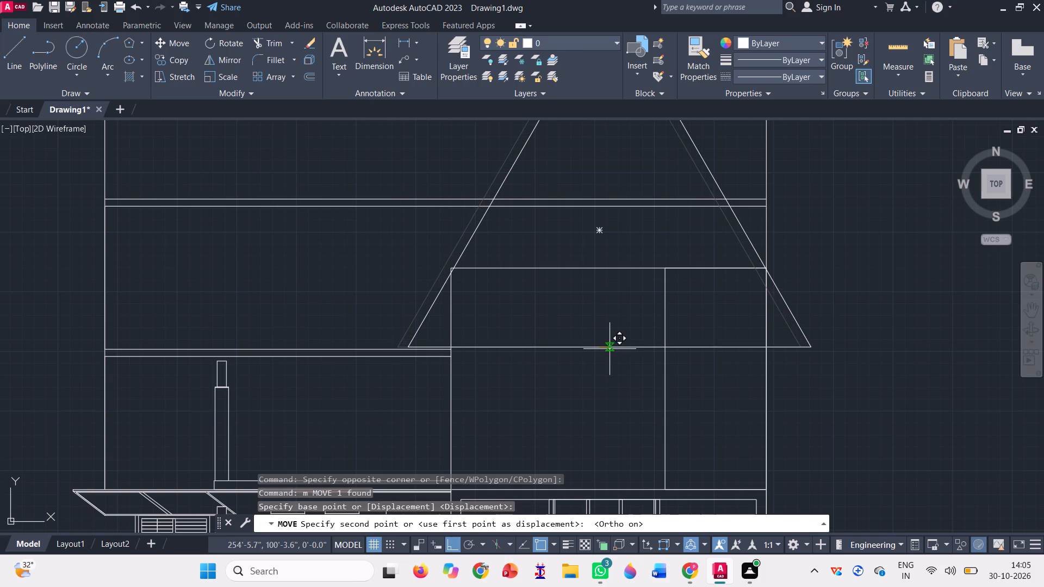
{"action": "left_click", "coordinate": [608, 345]}
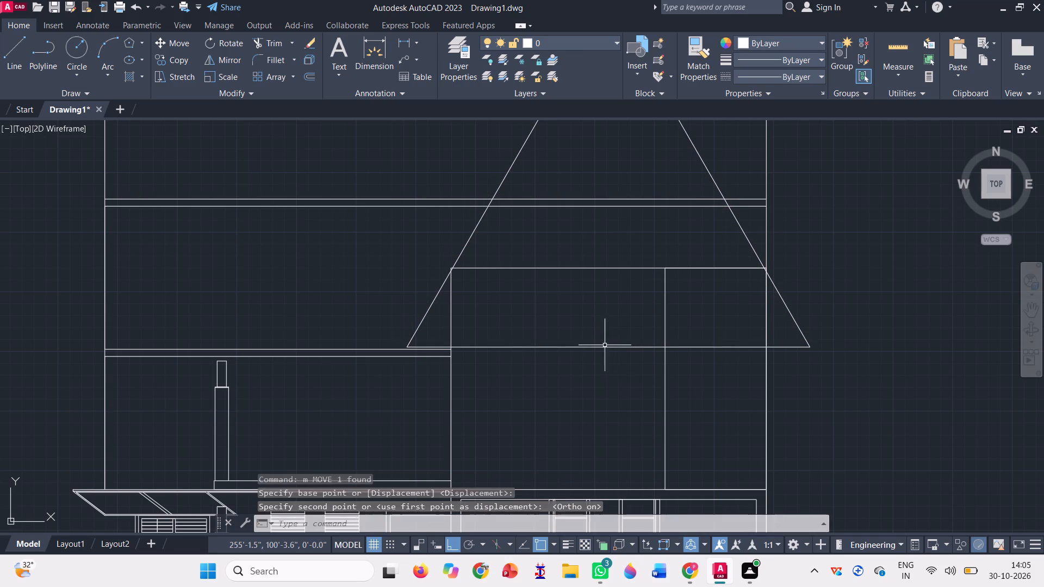
Trim the triangle's sloping sides where they extend below and outside the tall block's upper corners.
{"action": "scroll", "coordinate": [601, 306], "scroll_direction": "down", "scroll_amount": 2}
{"action": "scroll", "coordinate": [561, 334], "scroll_direction": "up", "scroll_amount": 2}
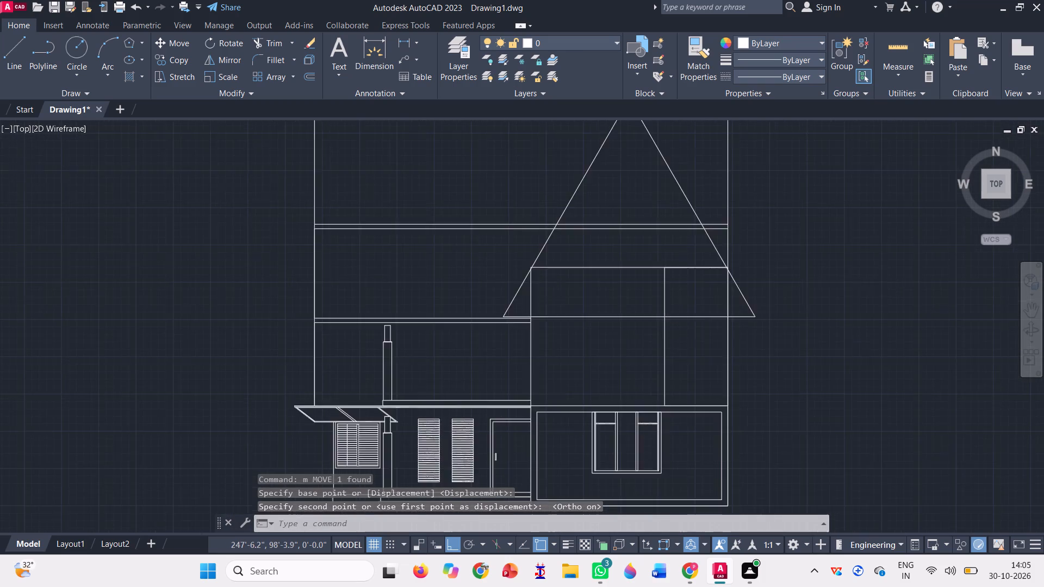
{"action": "scroll", "coordinate": [480, 293], "scroll_direction": "down", "scroll_amount": 1}
{"action": "left_click", "coordinate": [260, 39]}
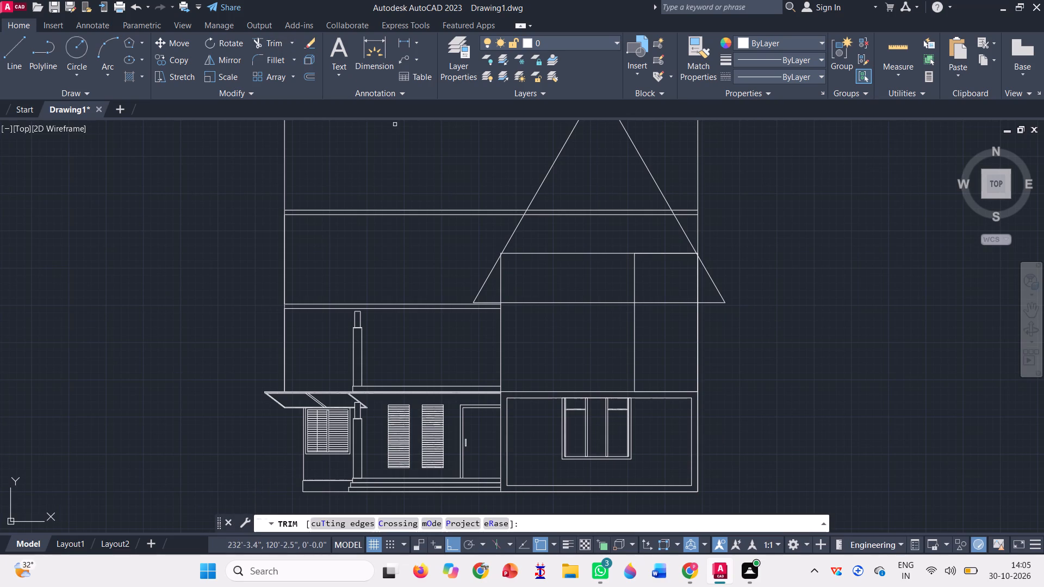
{"action": "left_click", "coordinate": [487, 284]}
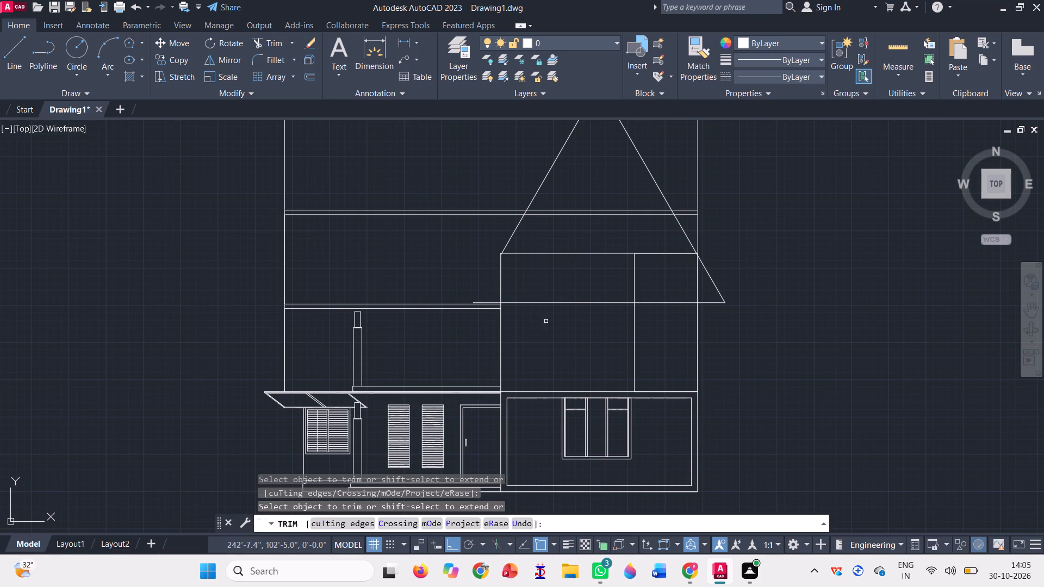
{"action": "left_click", "coordinate": [709, 281]}
{"action": "left_click", "coordinate": [722, 264]}
{"action": "key", "text": "Escape"}
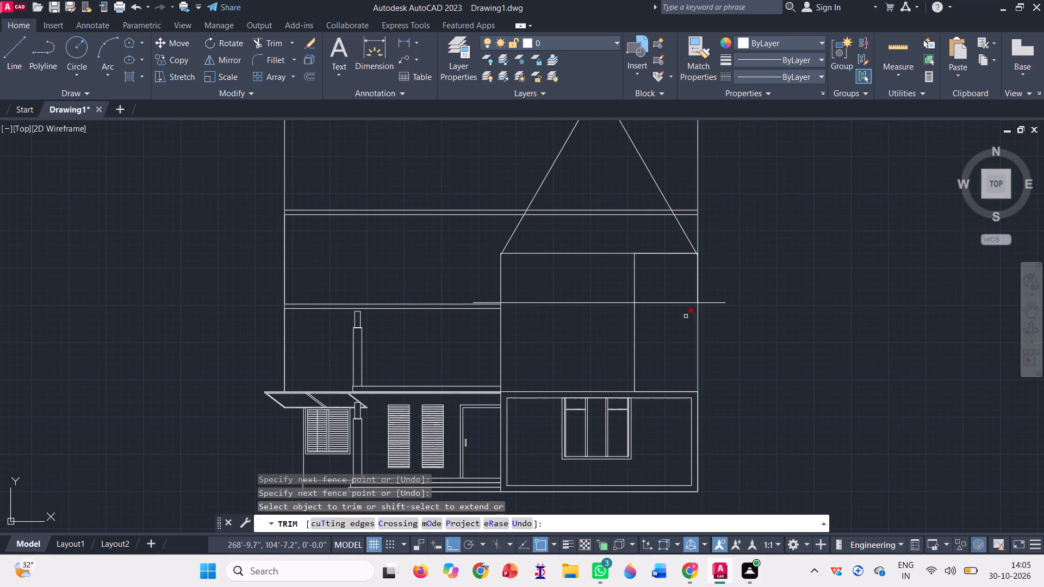
Erase the triangle's leftover horizontal base line crossing the tall block.
{"action": "left_click", "coordinate": [667, 320]}
{"action": "left_click", "coordinate": [648, 282]}
{"action": "key", "text": "Delete"}
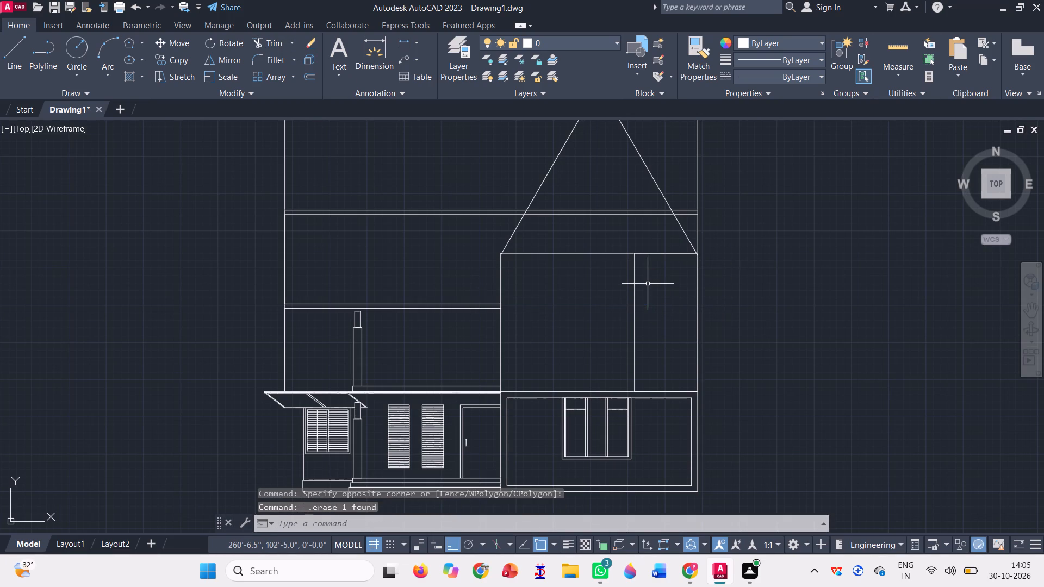
Erase the two steep sloping sides of the triangle above the tall block.
{"action": "scroll", "coordinate": [647, 336], "scroll_direction": "down", "scroll_amount": 1}
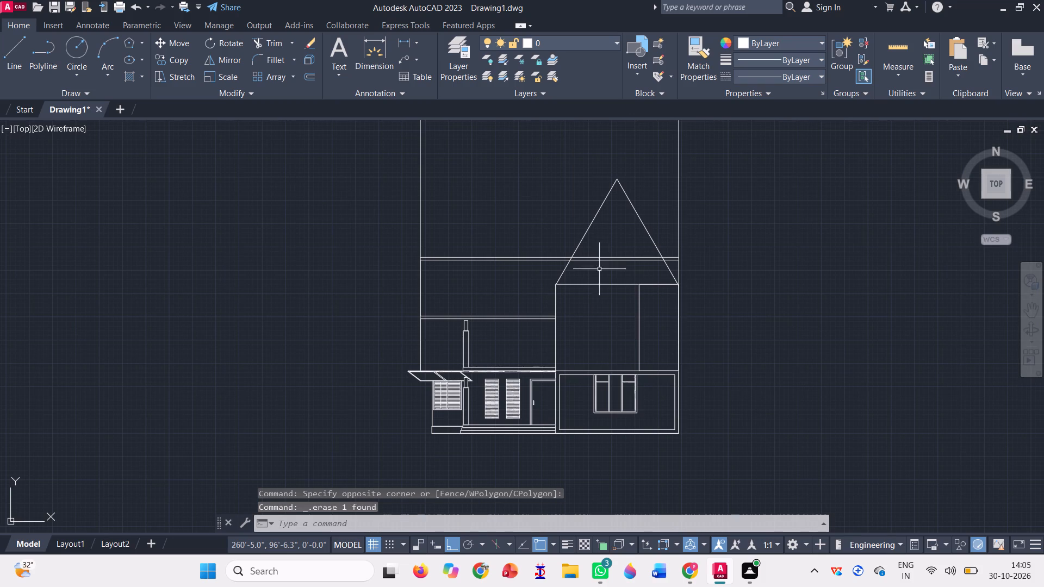
{"action": "left_click", "coordinate": [622, 233]}
{"action": "left_click", "coordinate": [543, 164]}
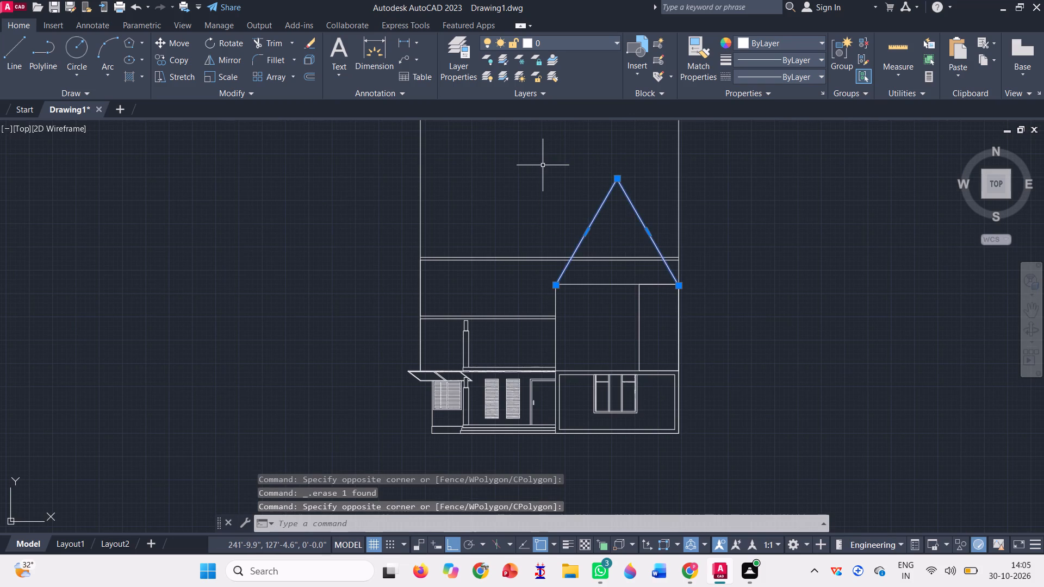
{"action": "key", "text": "Delete"}
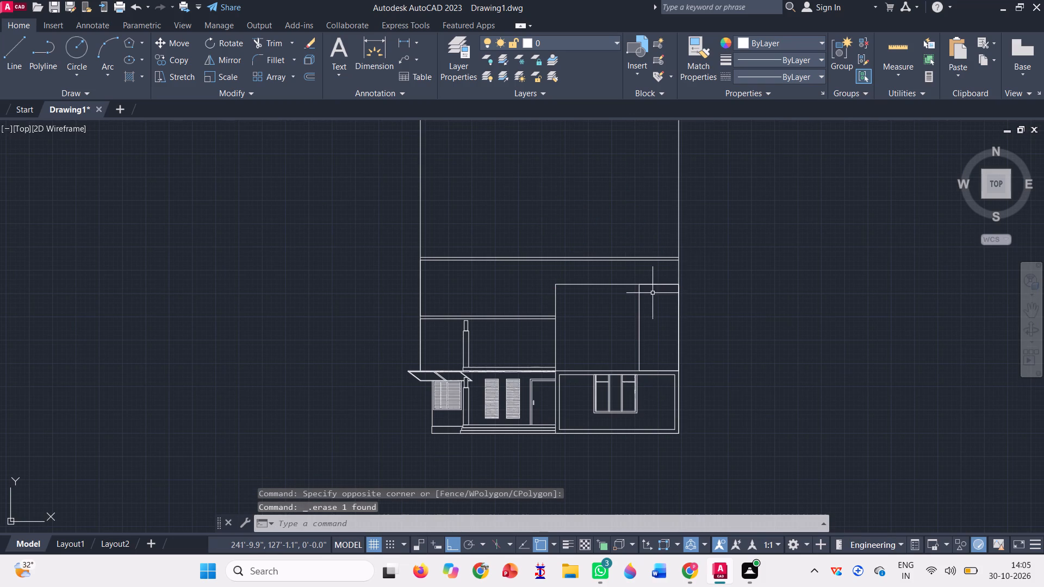
Draw a vertical guide line upward from the midpoint of the tall block's top edge, past the double horizontal lines.
{"action": "scroll", "coordinate": [651, 293], "scroll_direction": "up", "scroll_amount": 1}
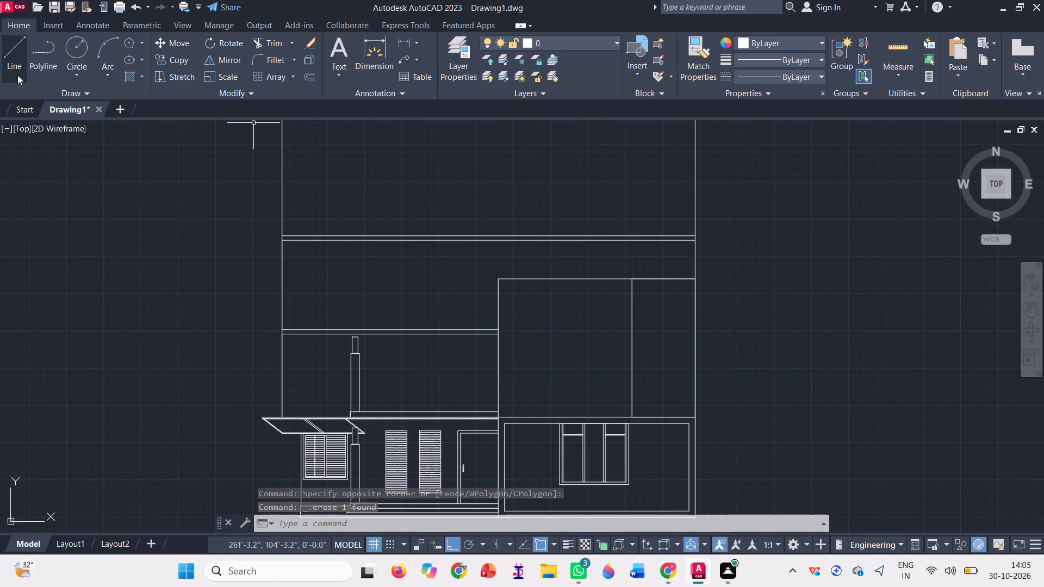
{"action": "left_click", "coordinate": [17, 73]}
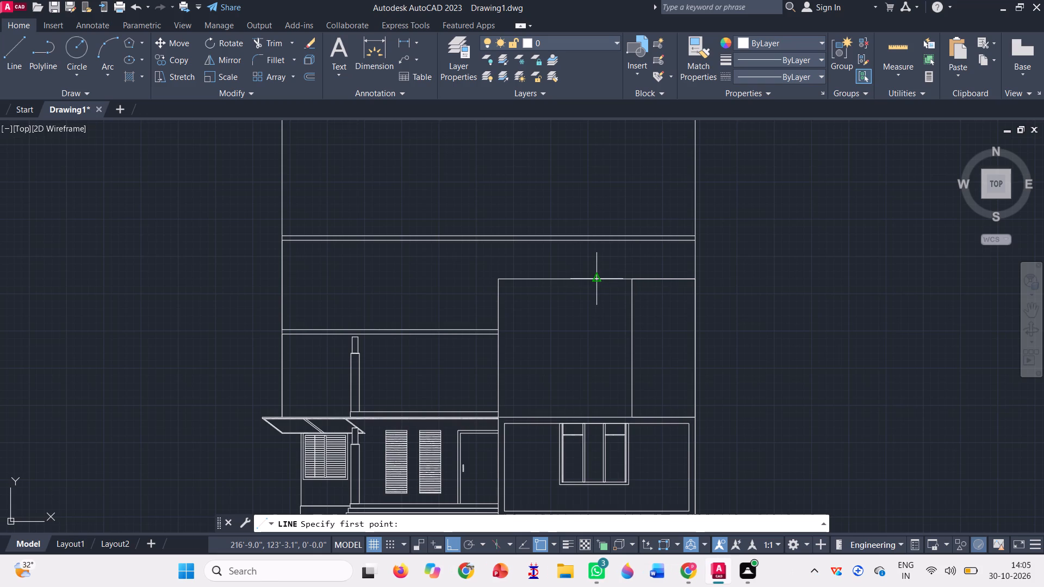
{"action": "left_click", "coordinate": [600, 275]}
{"action": "scroll", "coordinate": [586, 379], "scroll_direction": "down", "scroll_amount": 1}
{"action": "left_click", "coordinate": [591, 196]}
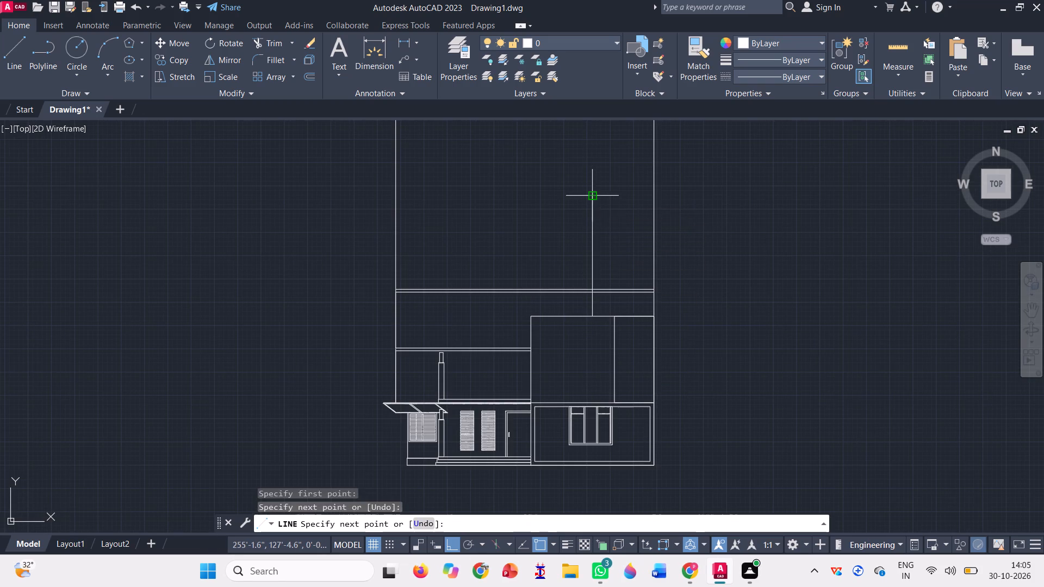
{"action": "key", "text": "space"}
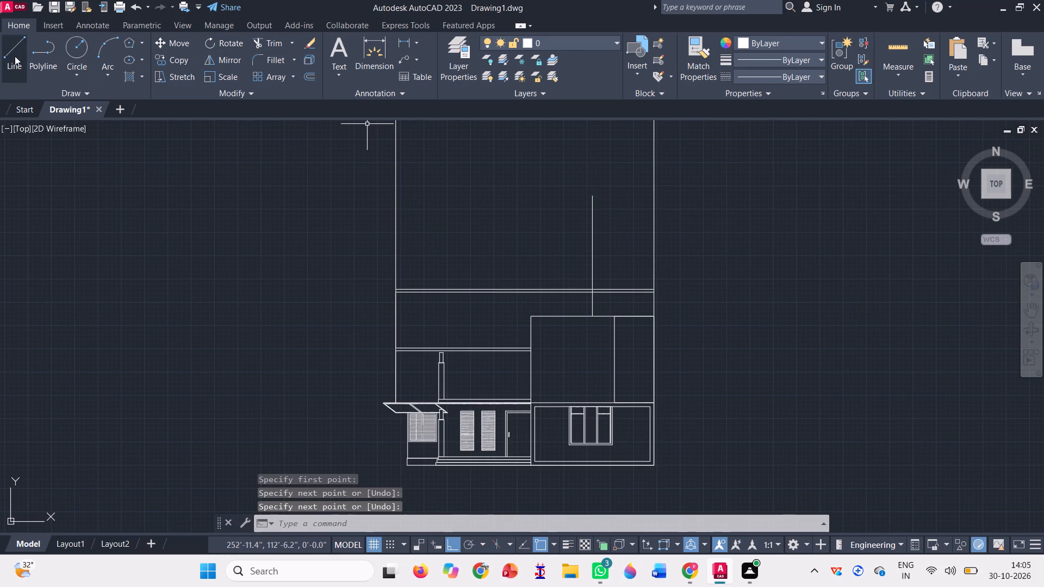
Draw a 45-degree roof slope from the guide line's midpoint down past the block's inner upper corner, using polar tracking with ortho off.
{"action": "left_click", "coordinate": [21, 43]}
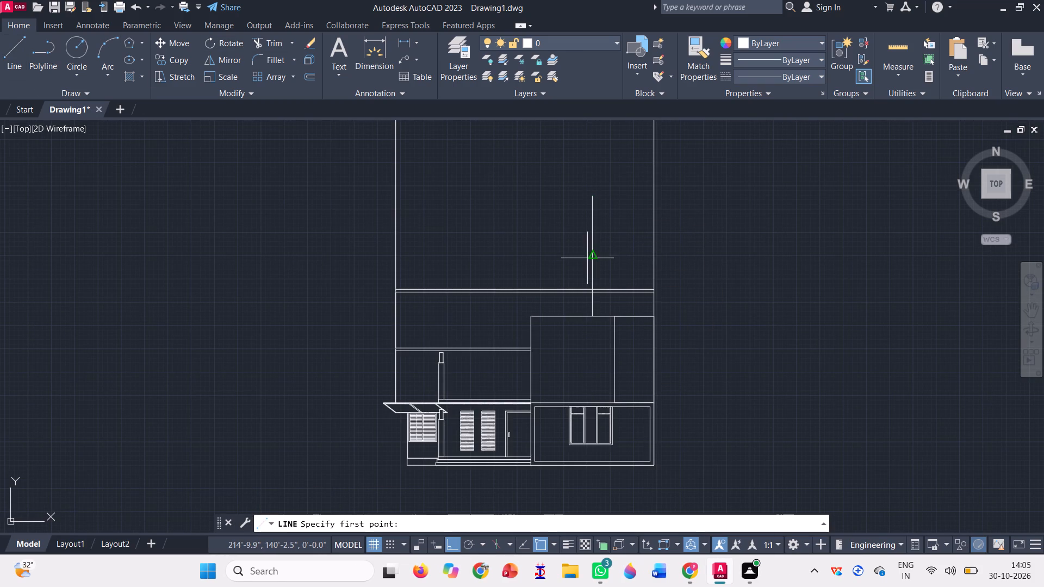
{"action": "left_click", "coordinate": [592, 256]}
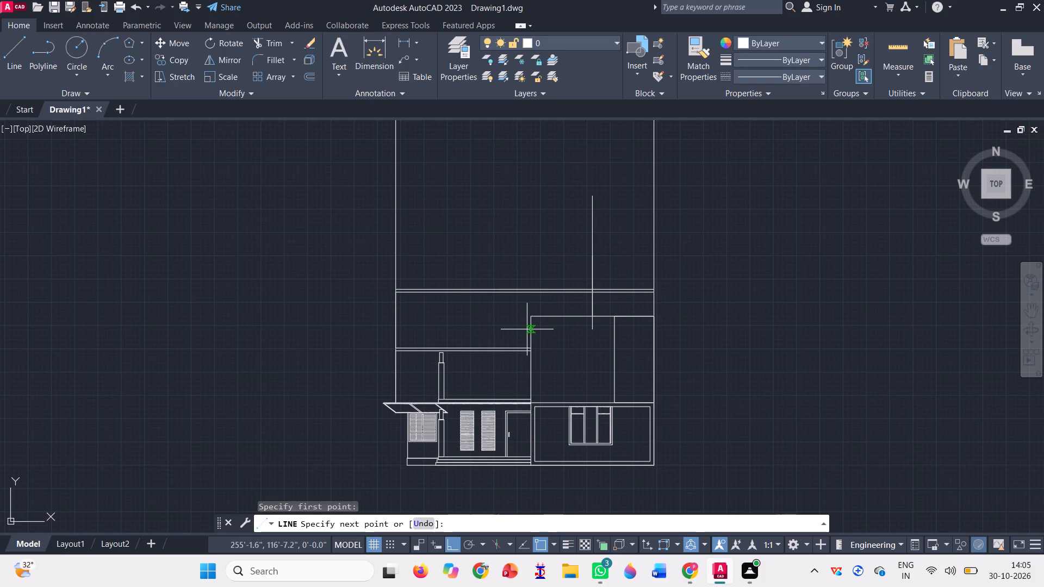
{"action": "key", "text": "F8"}
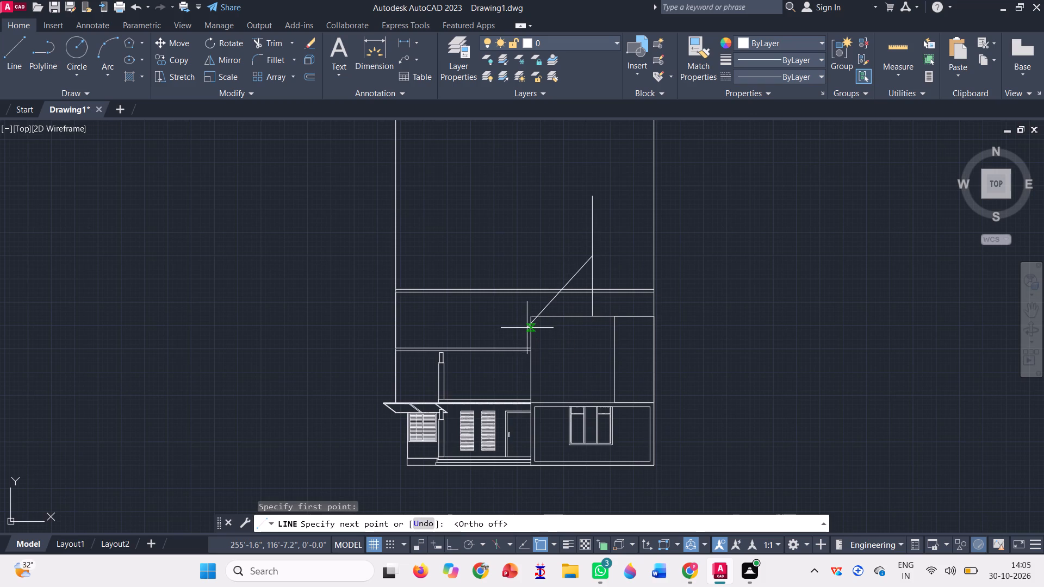
{"action": "scroll", "coordinate": [527, 327], "scroll_direction": "up", "scroll_amount": 1}
{"action": "left_click", "coordinate": [477, 544]}
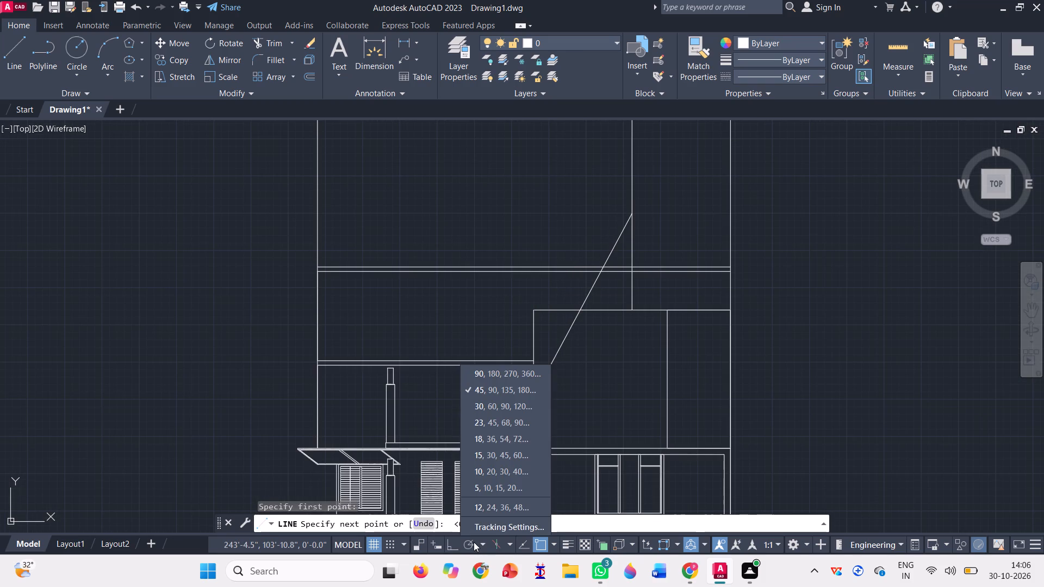
{"action": "left_click", "coordinate": [468, 542]}
{"action": "left_click", "coordinate": [468, 539]}
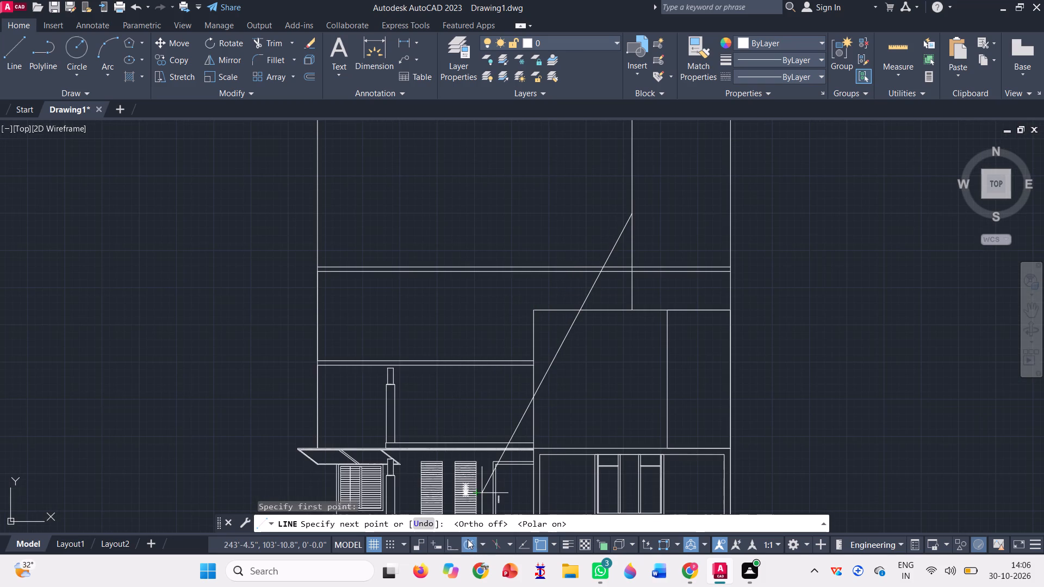
{"action": "left_click", "coordinate": [511, 335]}
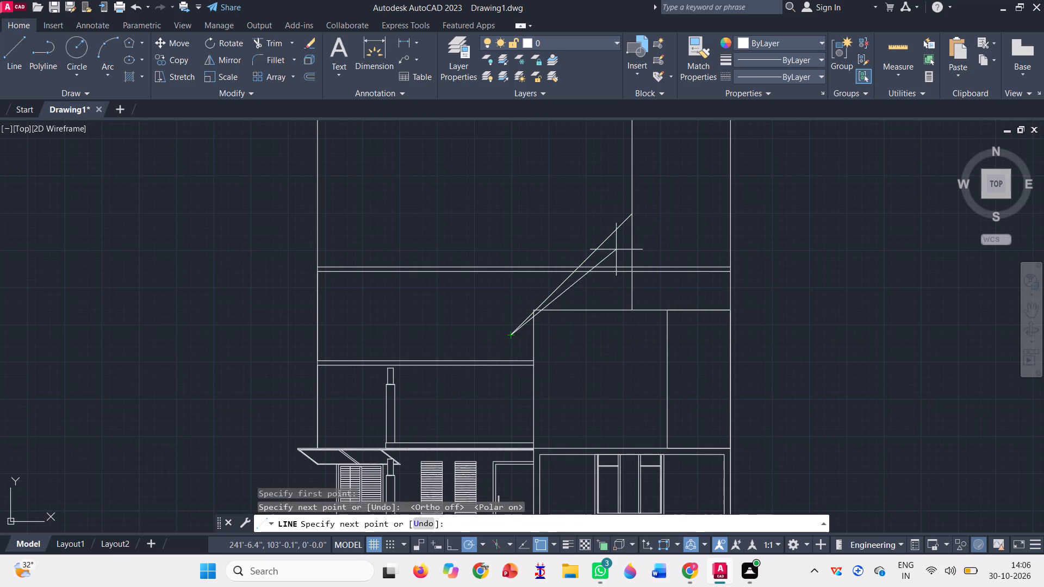
{"action": "key", "text": "Escape"}
Draw the opposite 45-degree roof slope from the same apex down past the block's upper corner at the outer wall.
{"action": "key", "text": "l"}
{"action": "key", "text": "Return"}
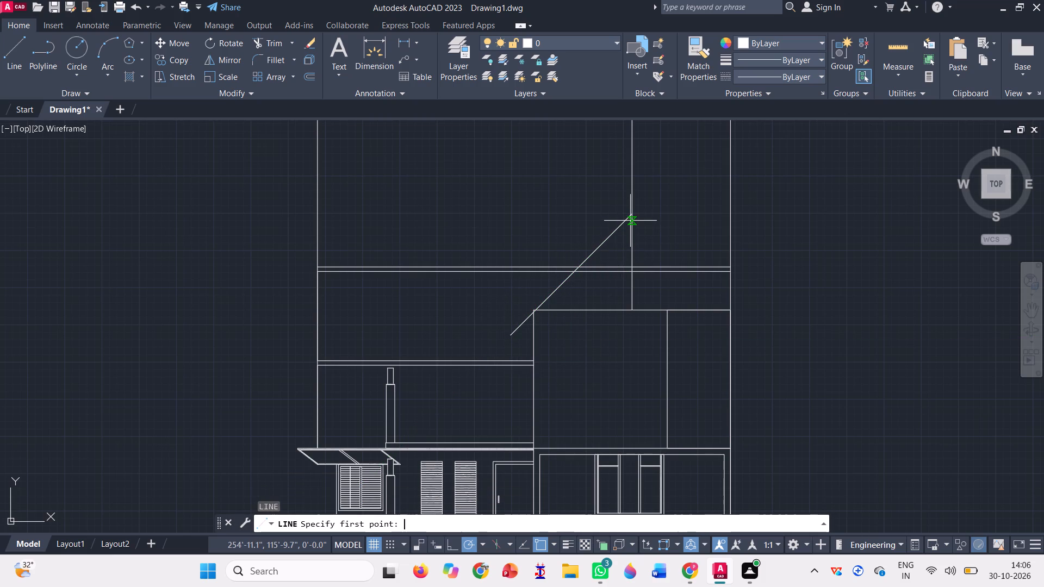
{"action": "left_click", "coordinate": [630, 214]}
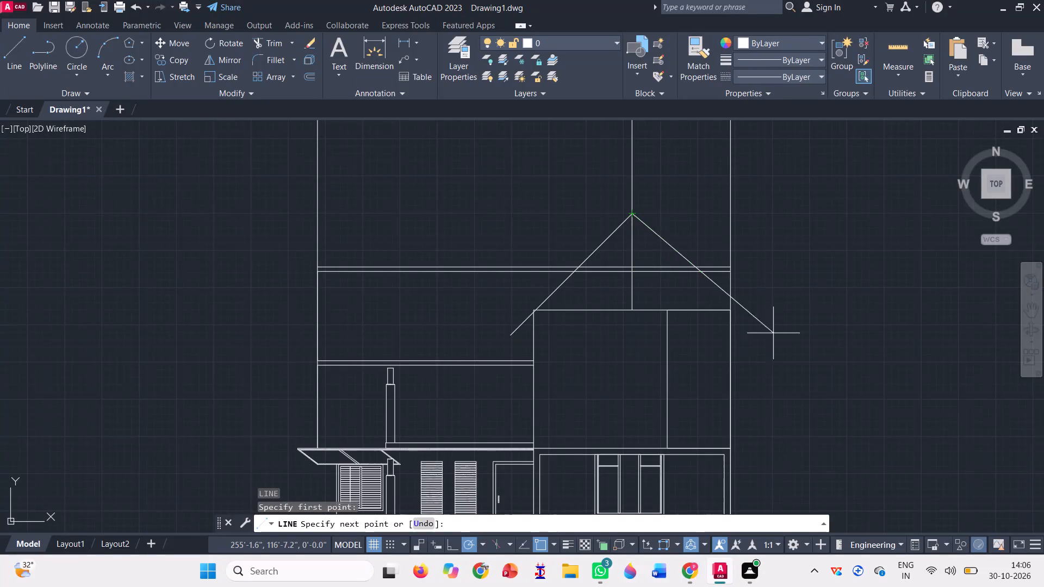
{"action": "left_click", "coordinate": [763, 345]}
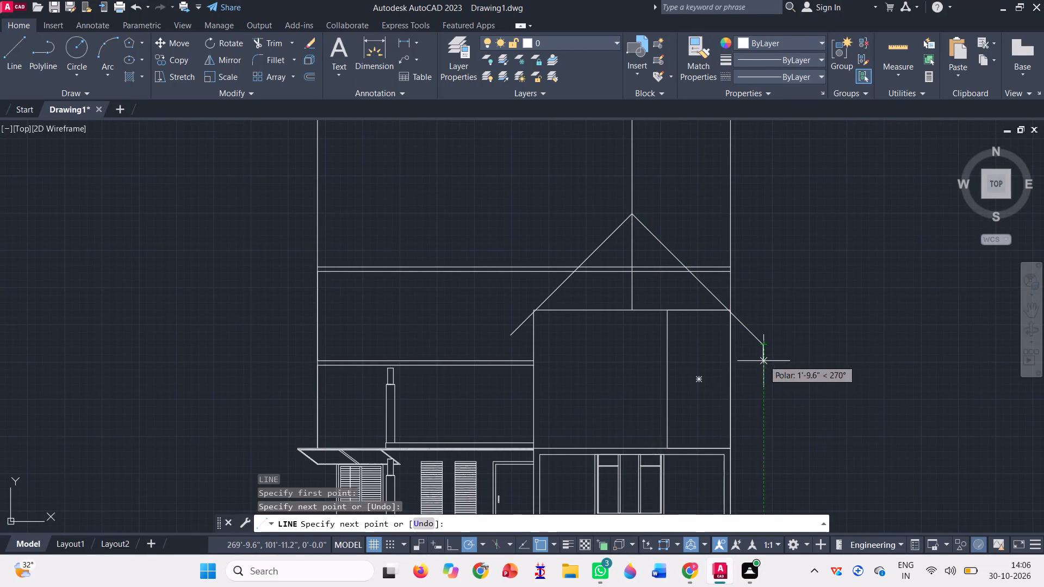
{"action": "scroll", "coordinate": [764, 350], "scroll_direction": "up", "scroll_amount": 2}
{"action": "key", "text": "space"}
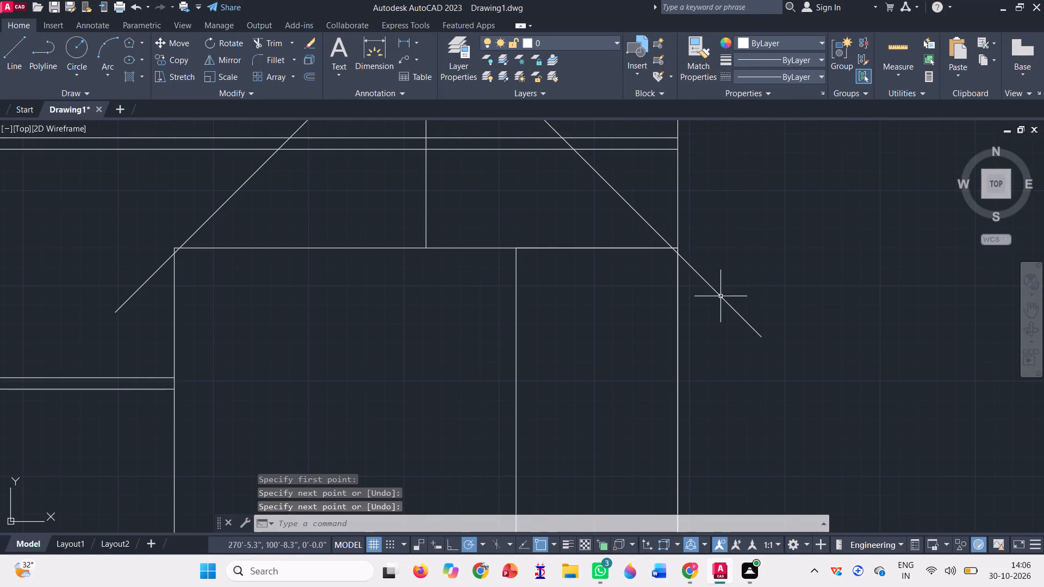
Trim the tall block's line ends and the outer wall line where they project above the two roof slopes.
{"action": "scroll", "coordinate": [717, 294], "scroll_direction": "down", "scroll_amount": 1}
{"action": "scroll", "coordinate": [430, 336], "scroll_direction": "down", "scroll_amount": 1}
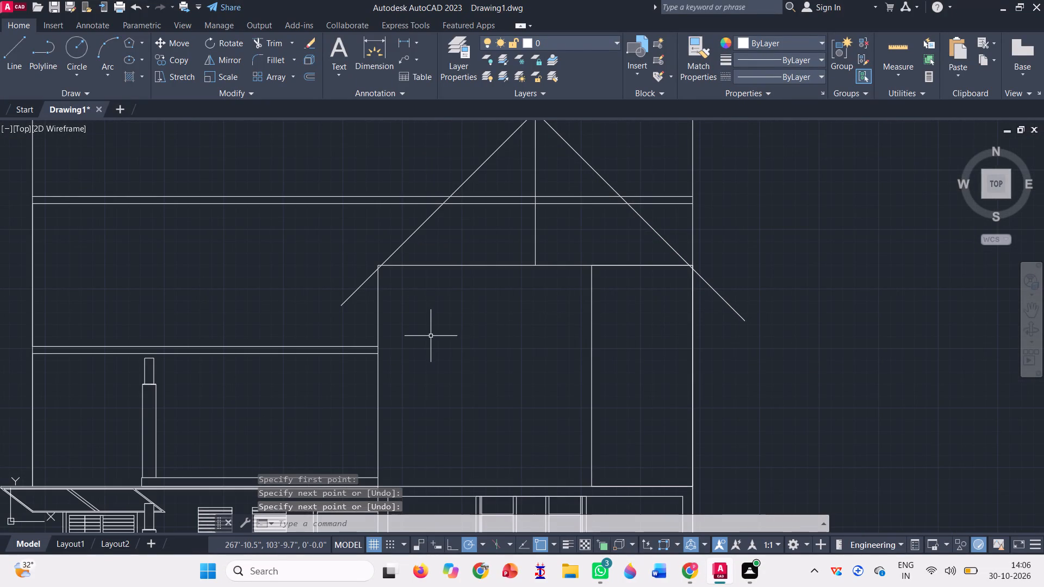
{"action": "left_click", "coordinate": [260, 41]}
{"action": "scroll", "coordinate": [369, 310], "scroll_direction": "up", "scroll_amount": 3}
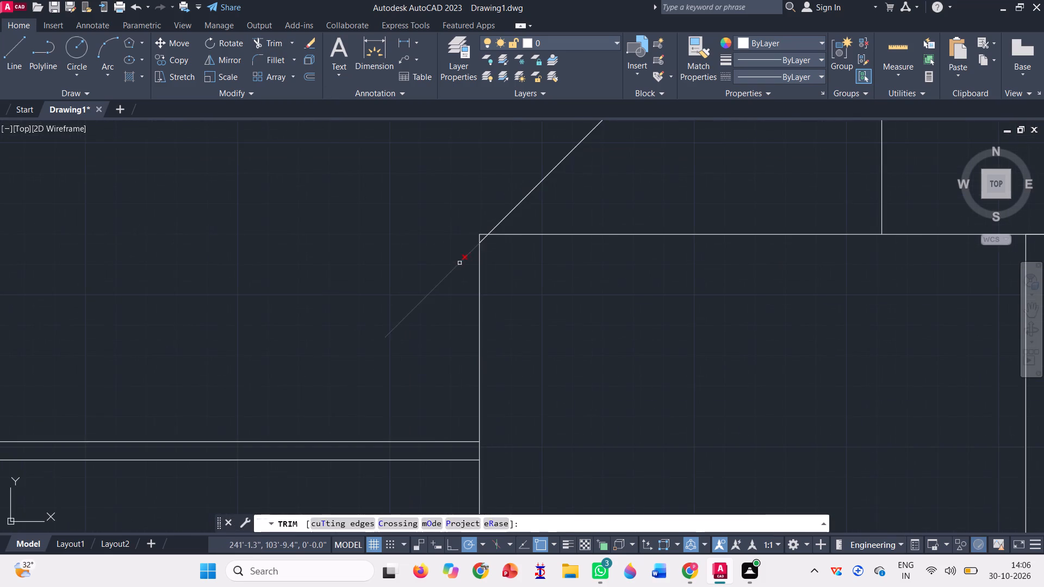
{"action": "scroll", "coordinate": [465, 234], "scroll_direction": "up", "scroll_amount": 3}
{"action": "left_click", "coordinate": [508, 249]}
{"action": "left_click", "coordinate": [536, 226]}
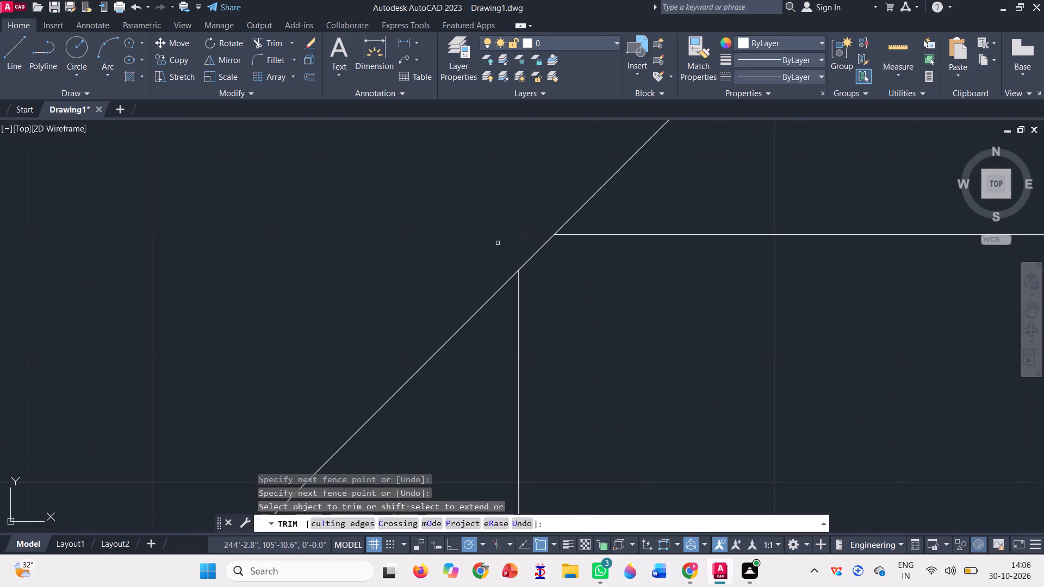
{"action": "scroll", "coordinate": [347, 280], "scroll_direction": "down", "scroll_amount": 5}
{"action": "scroll", "coordinate": [546, 277], "scroll_direction": "up", "scroll_amount": 3}
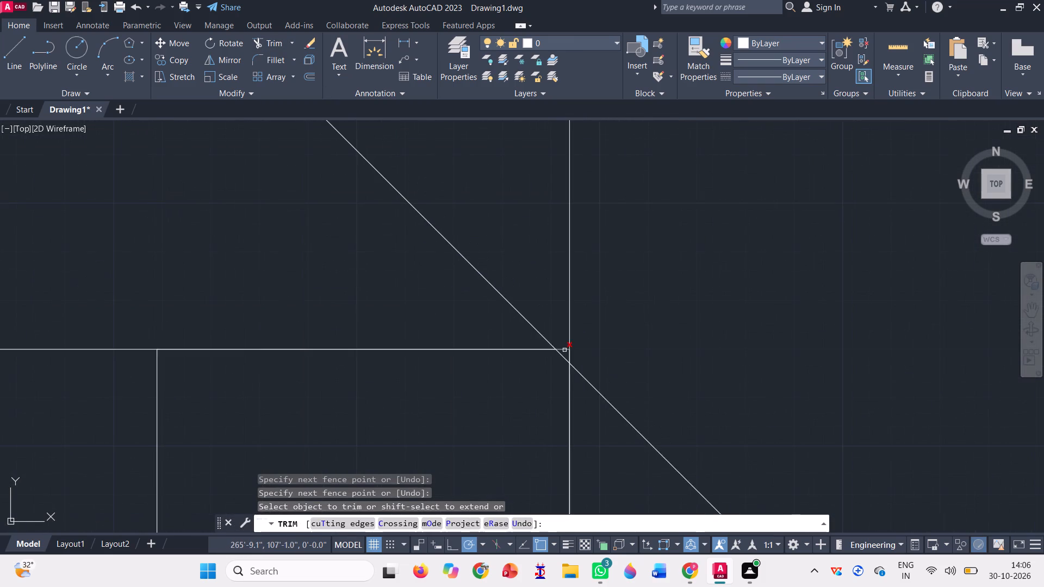
{"action": "scroll", "coordinate": [563, 349], "scroll_direction": "up", "scroll_amount": 3}
{"action": "left_click", "coordinate": [564, 348]}
{"action": "left_click", "coordinate": [606, 373]}
{"action": "scroll", "coordinate": [608, 369], "scroll_direction": "down", "scroll_amount": 2}
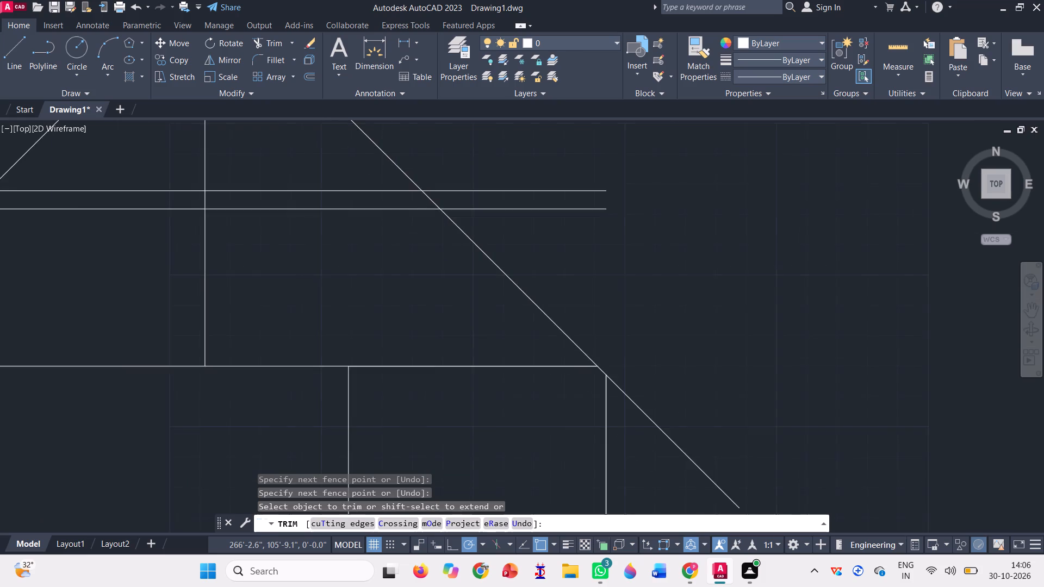
Trim away the vertical guide line, and the double horizontal lines inside the gable and beyond its outer slope.
{"action": "scroll", "coordinate": [608, 369], "scroll_direction": "down", "scroll_amount": 4}
{"action": "left_click", "coordinate": [452, 335]}
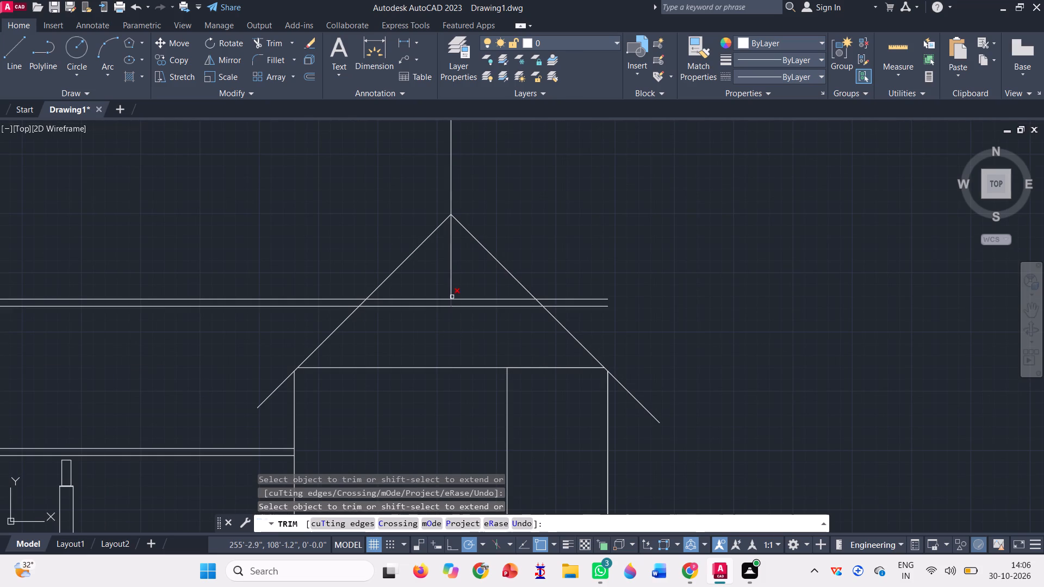
{"action": "scroll", "coordinate": [452, 297], "scroll_direction": "up", "scroll_amount": 3}
{"action": "left_click", "coordinate": [443, 316]}
{"action": "left_click", "coordinate": [449, 236]}
{"action": "left_click", "coordinate": [419, 249]}
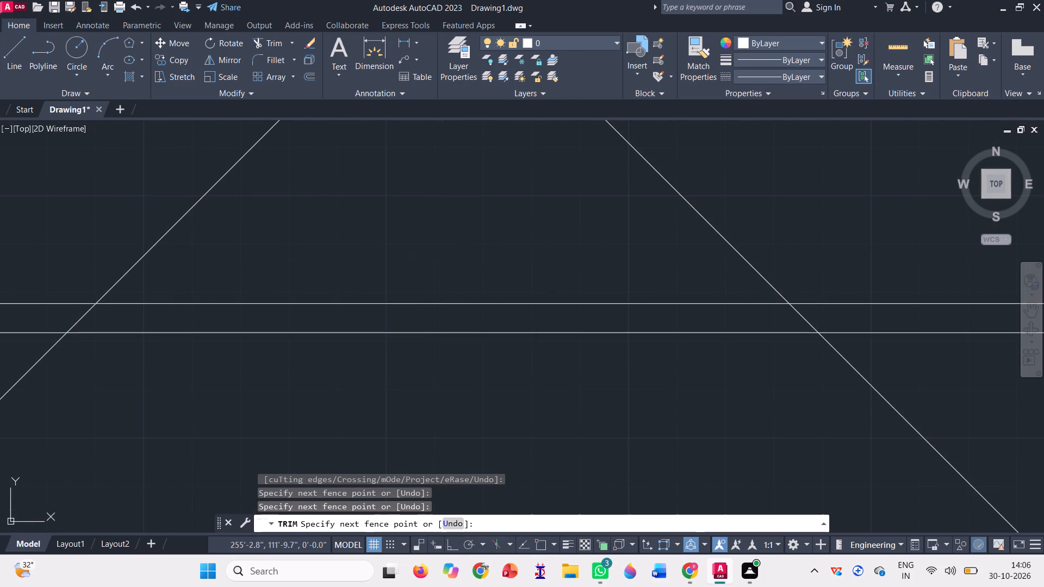
{"action": "scroll", "coordinate": [434, 255], "scroll_direction": "down", "scroll_amount": 3}
{"action": "left_click", "coordinate": [435, 259]}
{"action": "left_click", "coordinate": [450, 299]}
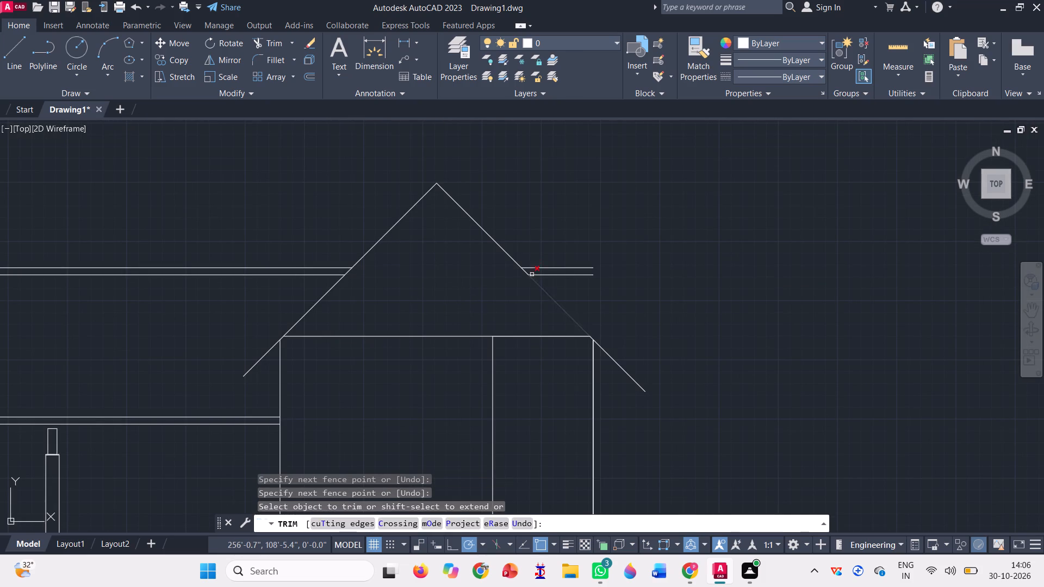
{"action": "left_click", "coordinate": [537, 247]}
{"action": "left_click", "coordinate": [587, 295]}
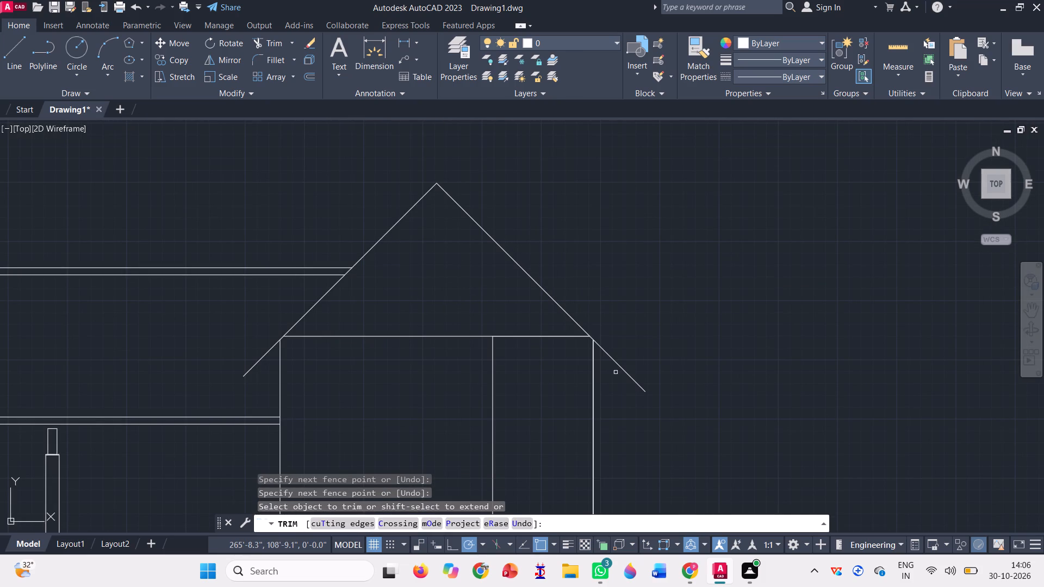
Trim away the tall block's horizontal top edge beneath the gable on both sides of the dividing line.
{"action": "left_click", "coordinate": [408, 349]}
{"action": "left_click", "coordinate": [416, 296]}
{"action": "left_click", "coordinate": [532, 347]}
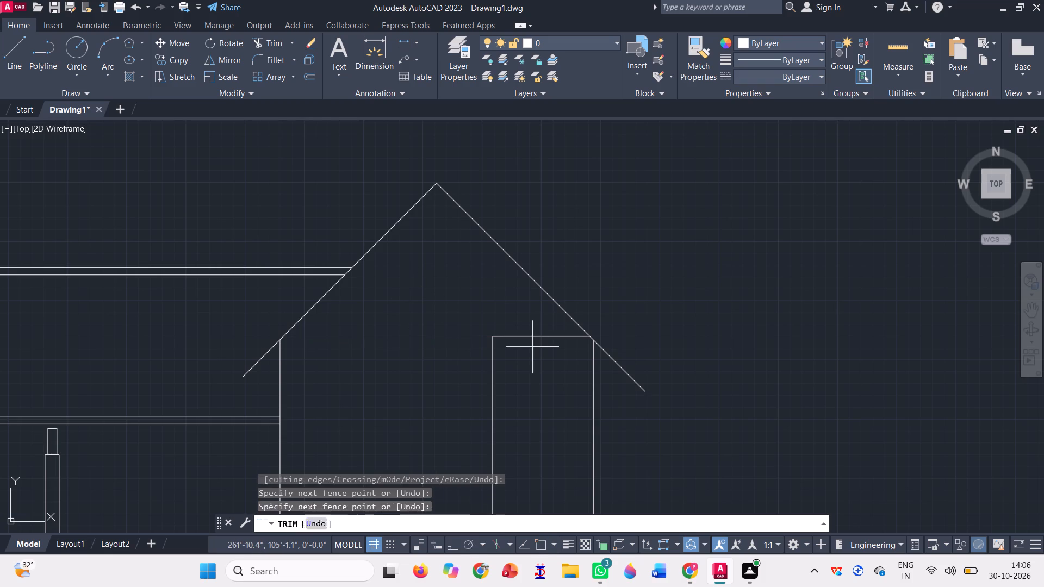
{"action": "left_click", "coordinate": [518, 310]}
Trim the long vertical wall line that rises above the top double line at the end opposite the gable.
{"action": "scroll", "coordinate": [526, 364], "scroll_direction": "down", "scroll_amount": 4}
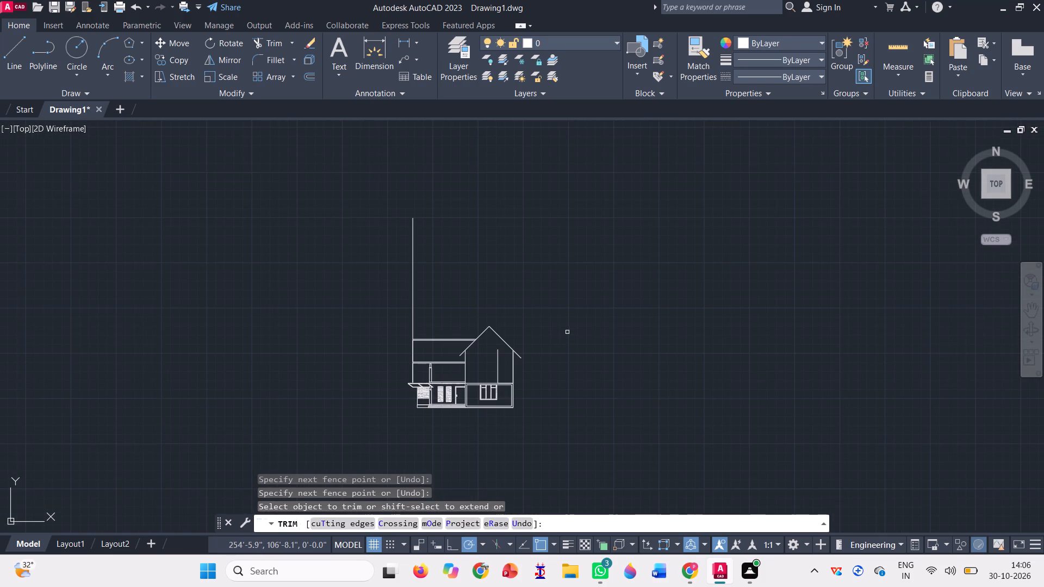
{"action": "key", "text": "Escape"}
{"action": "left_click", "coordinate": [414, 295]}
{"action": "key", "text": "Escape"}
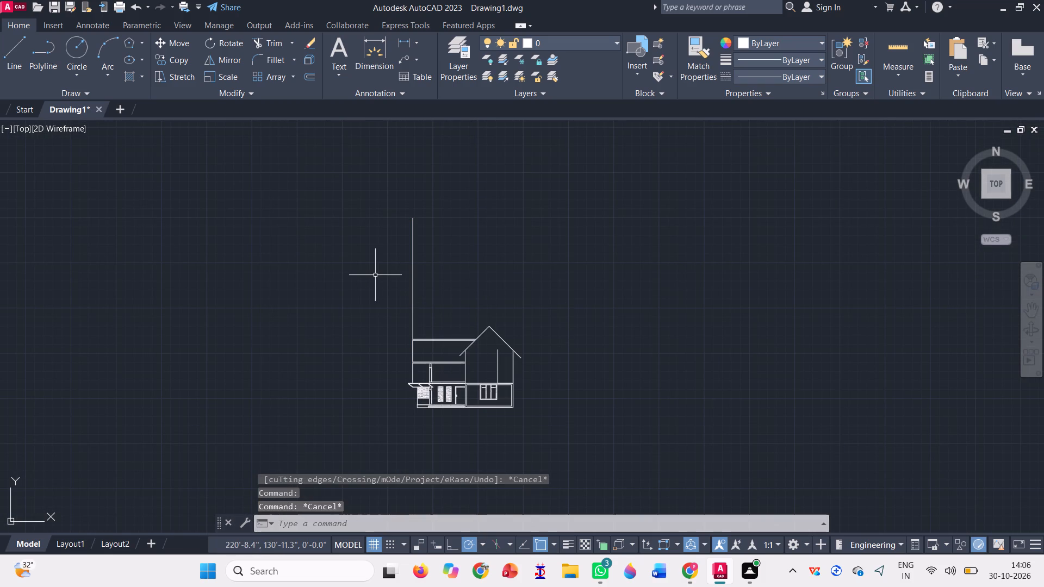
{"action": "left_click", "coordinate": [265, 48]}
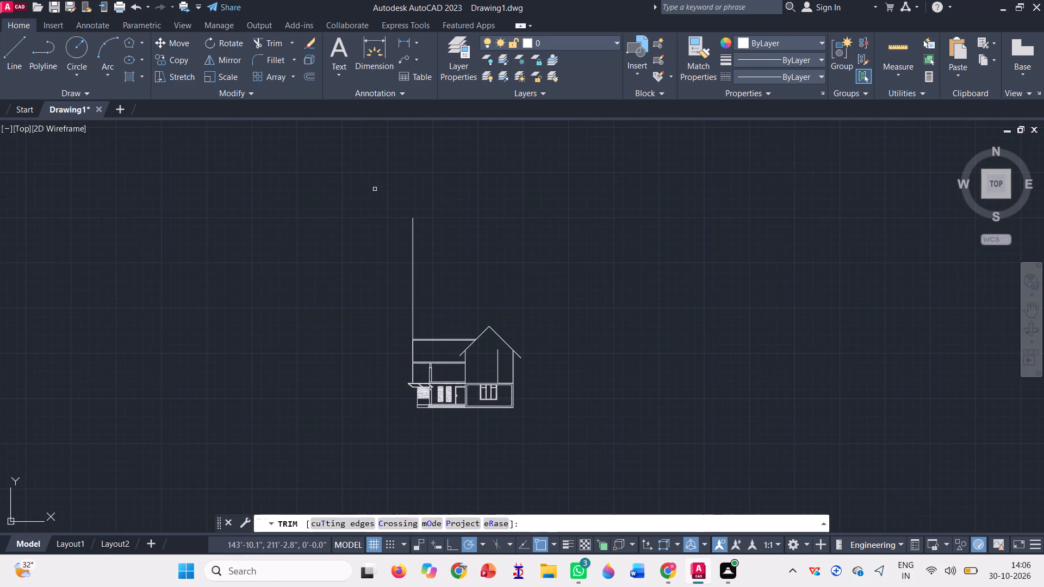
{"action": "left_click", "coordinate": [414, 259]}
{"action": "key", "text": "Escape"}
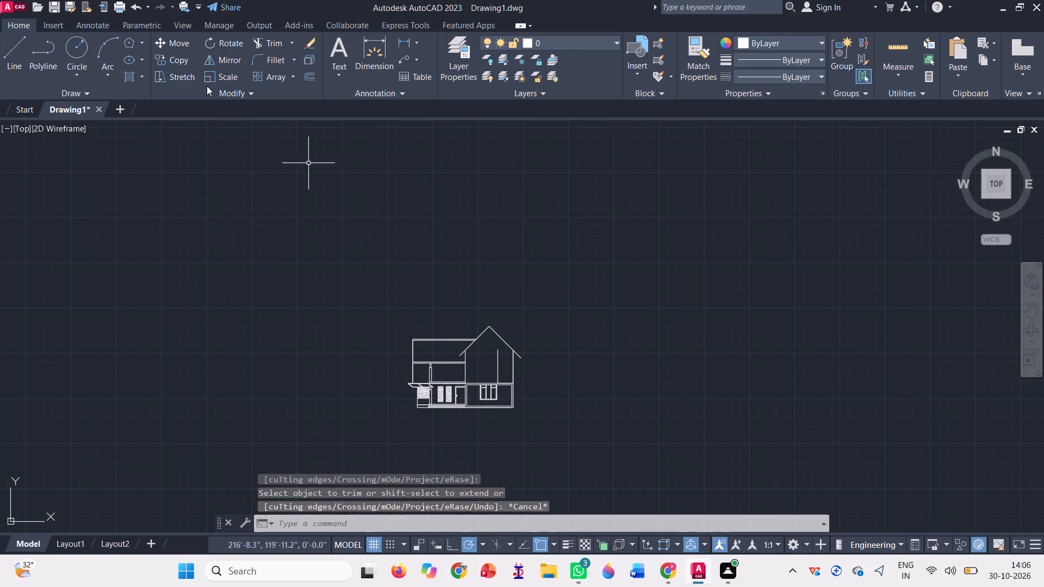
Extend the tall block's vertical dividing line up to the gable's roof slope.
{"action": "left_click", "coordinate": [292, 44]}
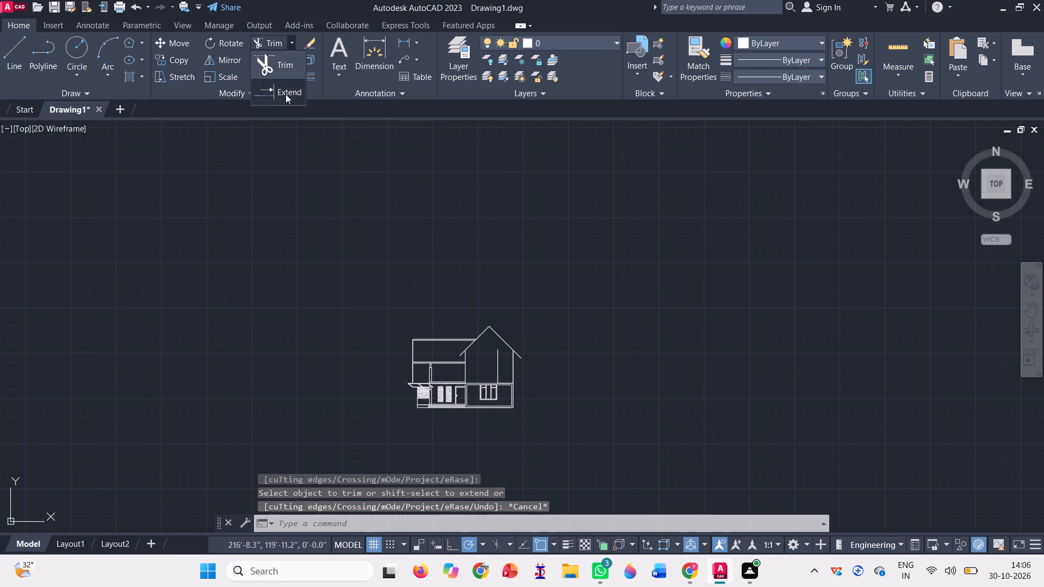
{"action": "left_click", "coordinate": [285, 93]}
{"action": "scroll", "coordinate": [497, 375], "scroll_direction": "up", "scroll_amount": 2}
{"action": "left_click", "coordinate": [506, 355]}
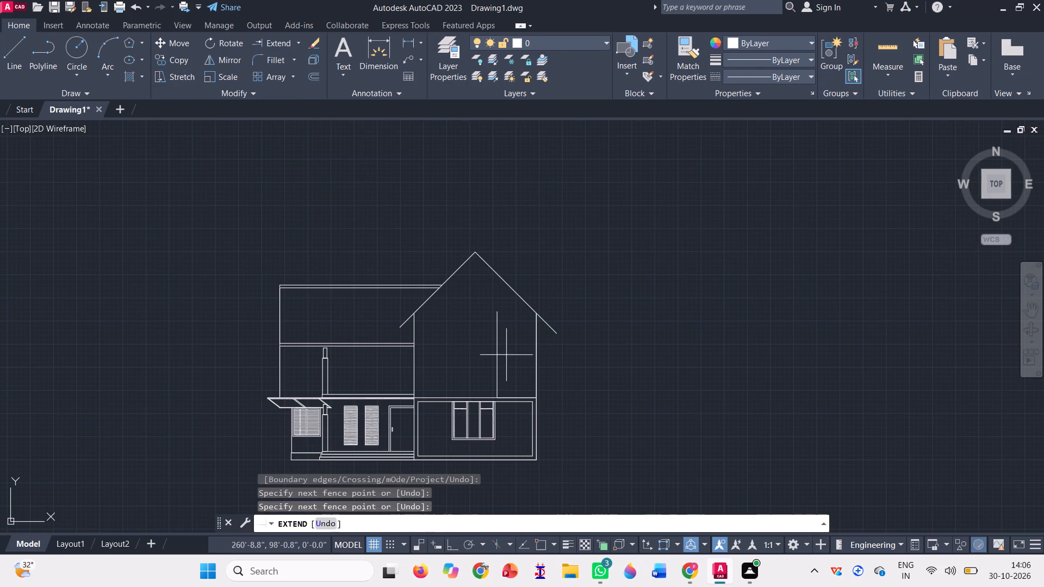
{"action": "left_click", "coordinate": [490, 349]}
{"action": "key", "text": "Escape"}
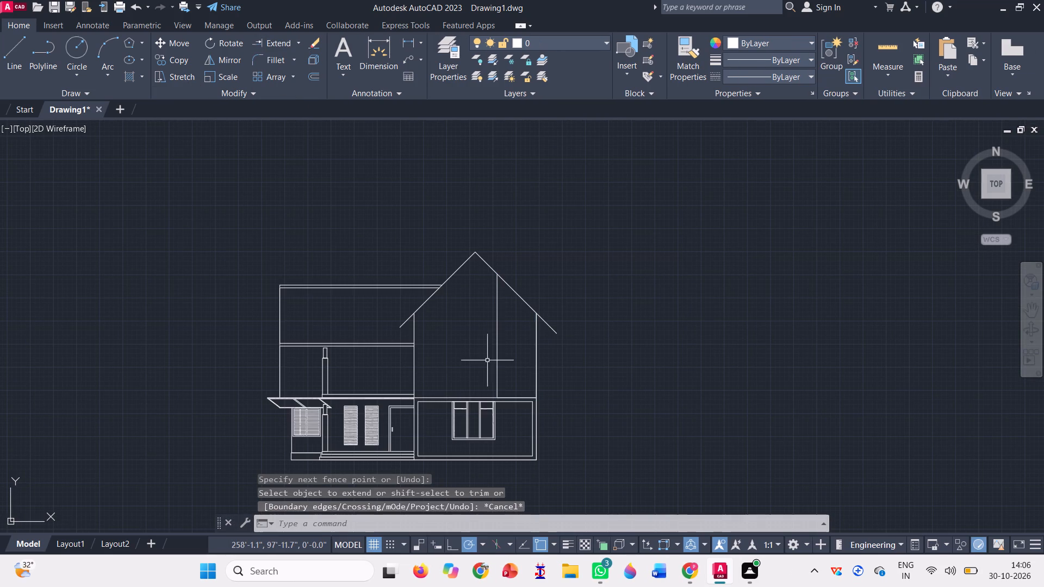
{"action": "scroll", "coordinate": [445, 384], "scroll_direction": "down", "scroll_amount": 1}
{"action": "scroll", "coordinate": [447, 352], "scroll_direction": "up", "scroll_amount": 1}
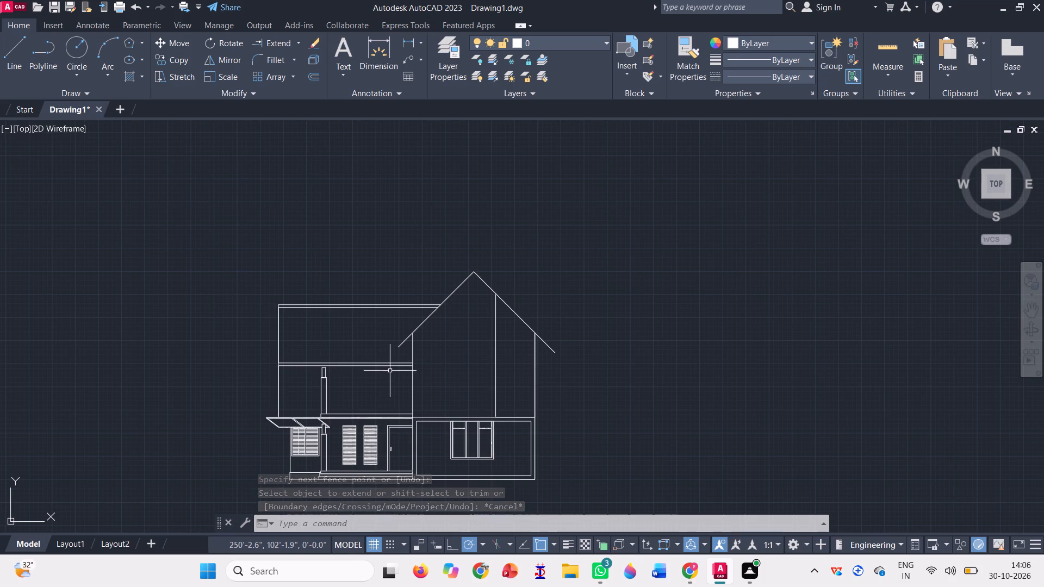
Move both gable roof slopes straight down a short distance along the tall block's inner wall line.
{"action": "scroll", "coordinate": [390, 371], "scroll_direction": "down", "scroll_amount": 1}
{"action": "scroll", "coordinate": [349, 447], "scroll_direction": "up", "scroll_amount": 1}
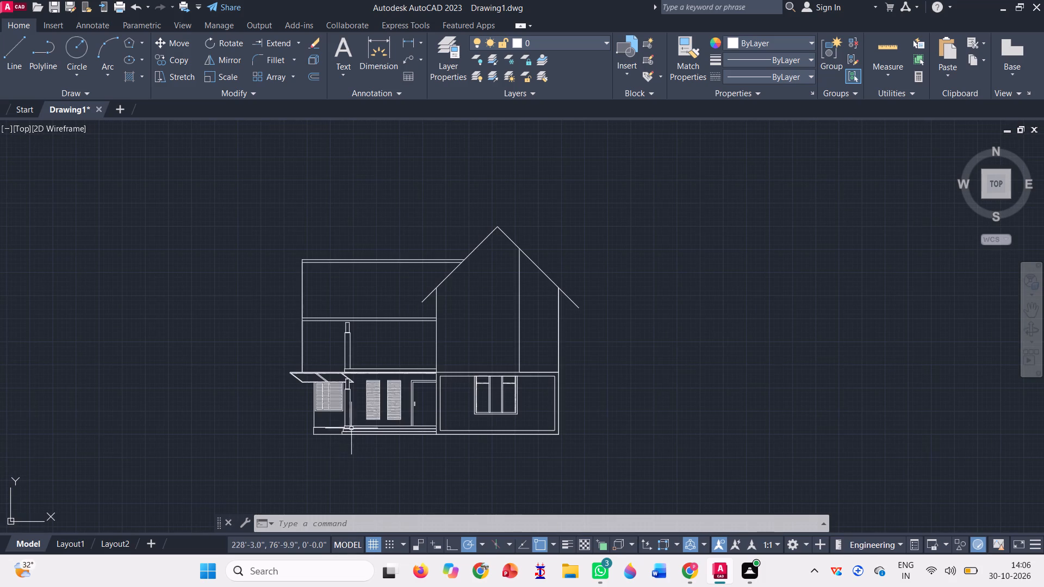
{"action": "left_click", "coordinate": [502, 252]}
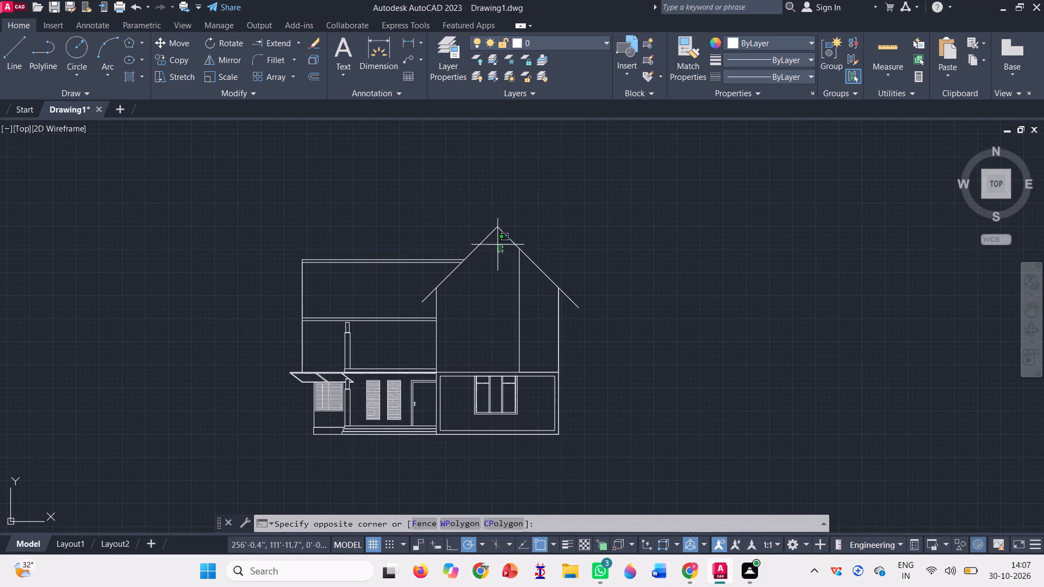
{"action": "left_click", "coordinate": [480, 223]}
{"action": "type", "text": "m"}
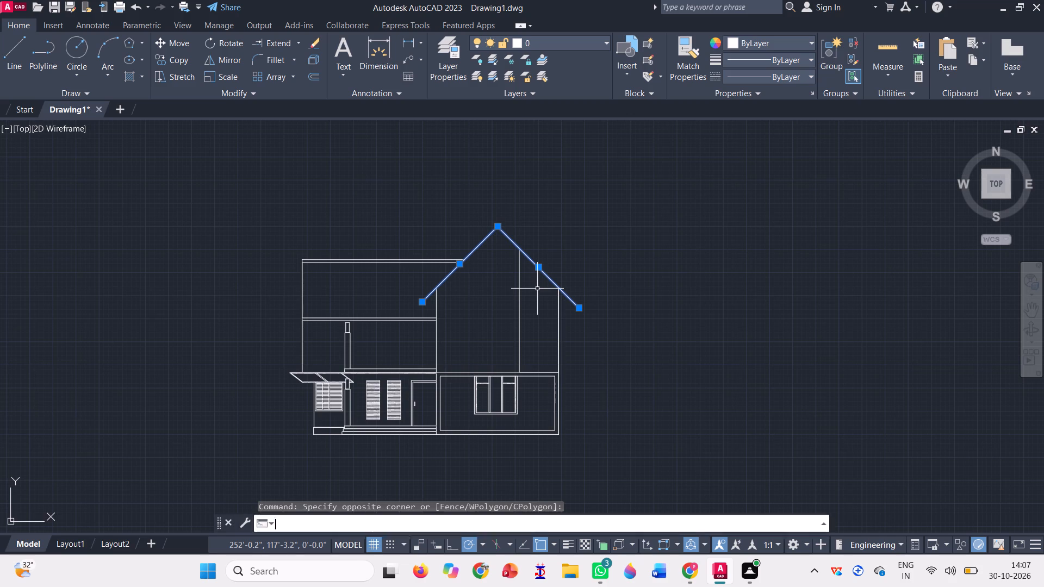
{"action": "key", "text": "space"}
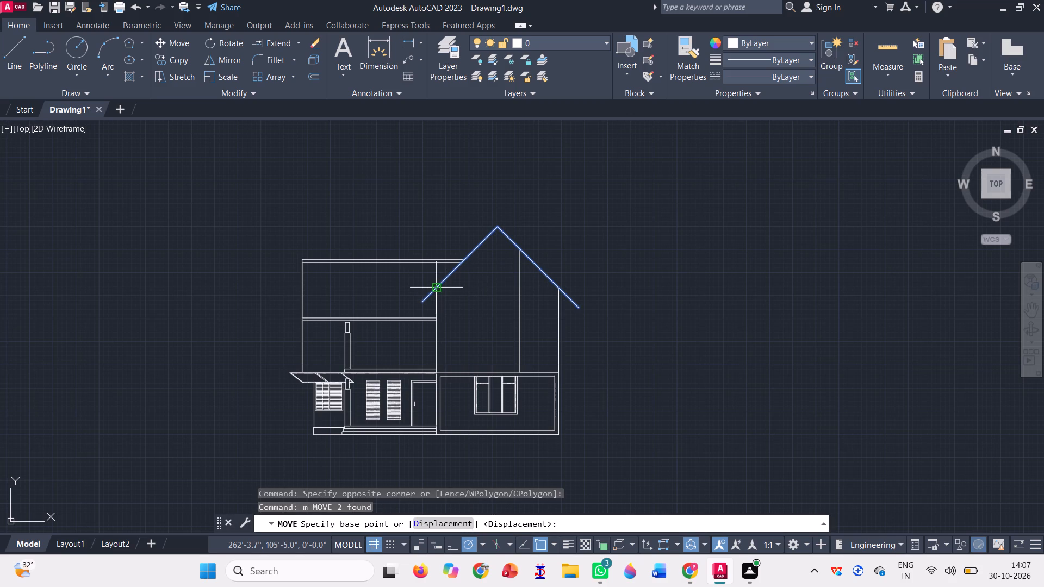
{"action": "left_click", "coordinate": [436, 288]}
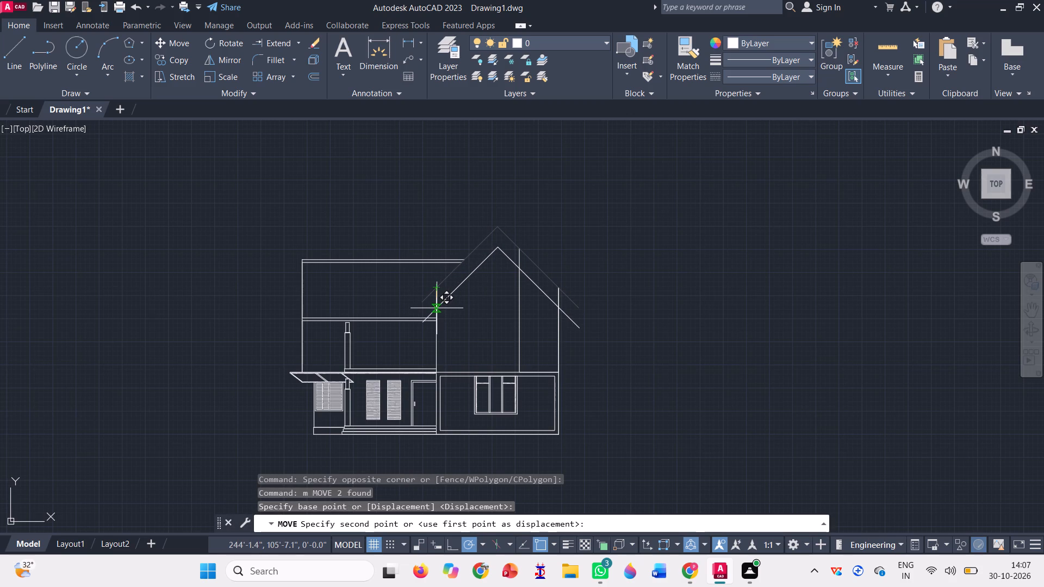
{"action": "left_click", "coordinate": [435, 304]}
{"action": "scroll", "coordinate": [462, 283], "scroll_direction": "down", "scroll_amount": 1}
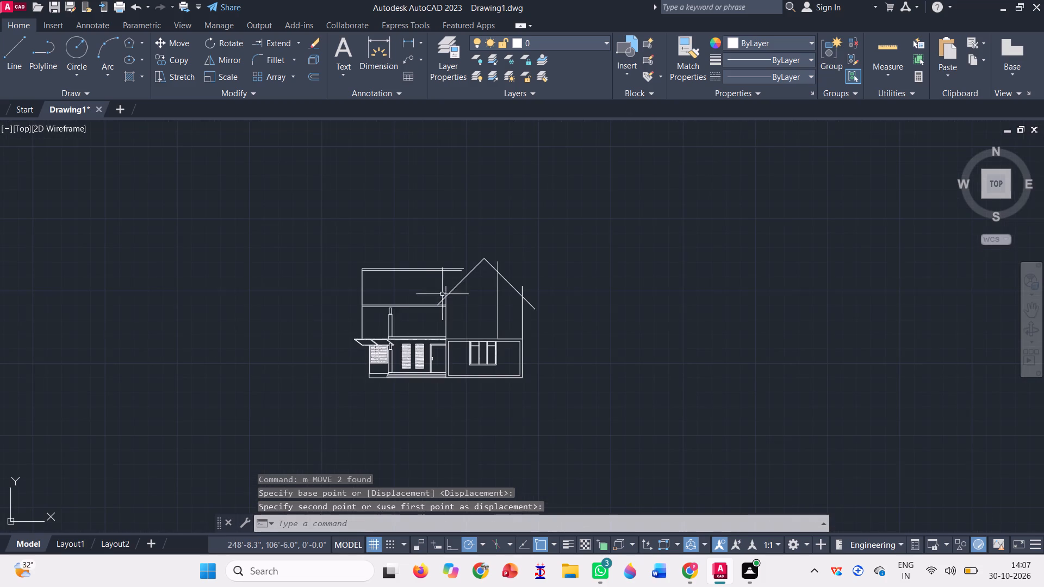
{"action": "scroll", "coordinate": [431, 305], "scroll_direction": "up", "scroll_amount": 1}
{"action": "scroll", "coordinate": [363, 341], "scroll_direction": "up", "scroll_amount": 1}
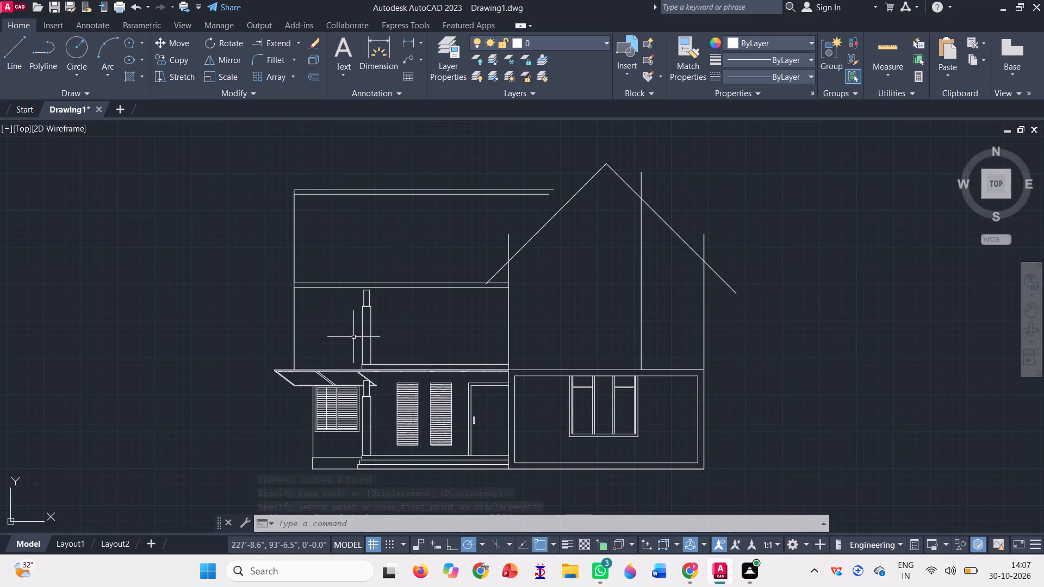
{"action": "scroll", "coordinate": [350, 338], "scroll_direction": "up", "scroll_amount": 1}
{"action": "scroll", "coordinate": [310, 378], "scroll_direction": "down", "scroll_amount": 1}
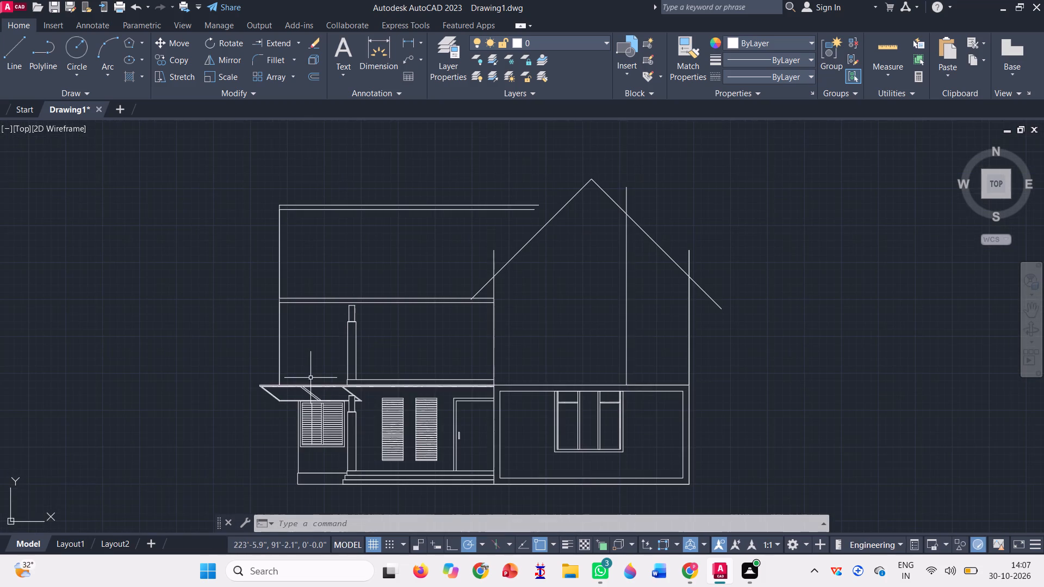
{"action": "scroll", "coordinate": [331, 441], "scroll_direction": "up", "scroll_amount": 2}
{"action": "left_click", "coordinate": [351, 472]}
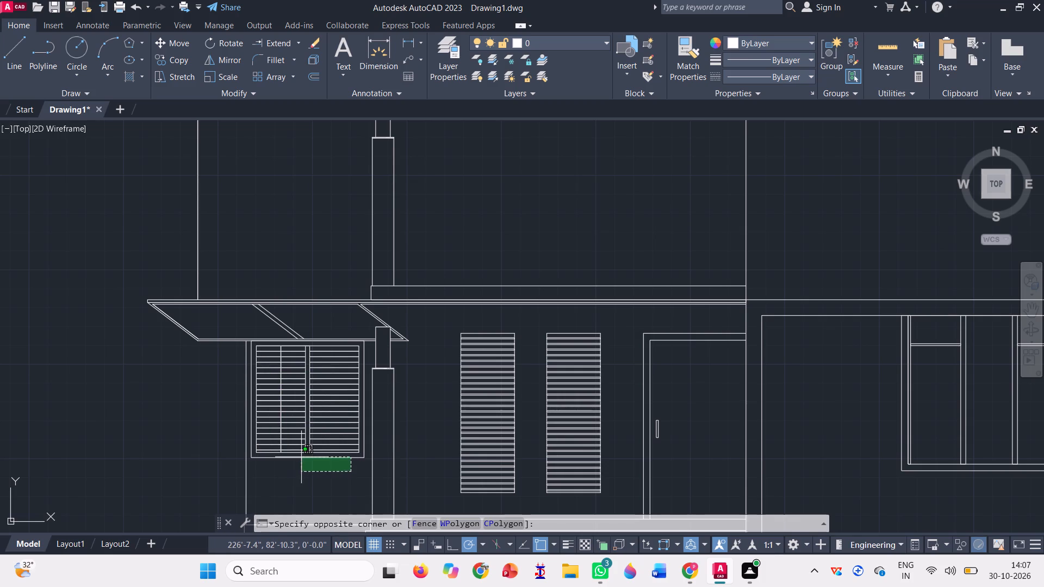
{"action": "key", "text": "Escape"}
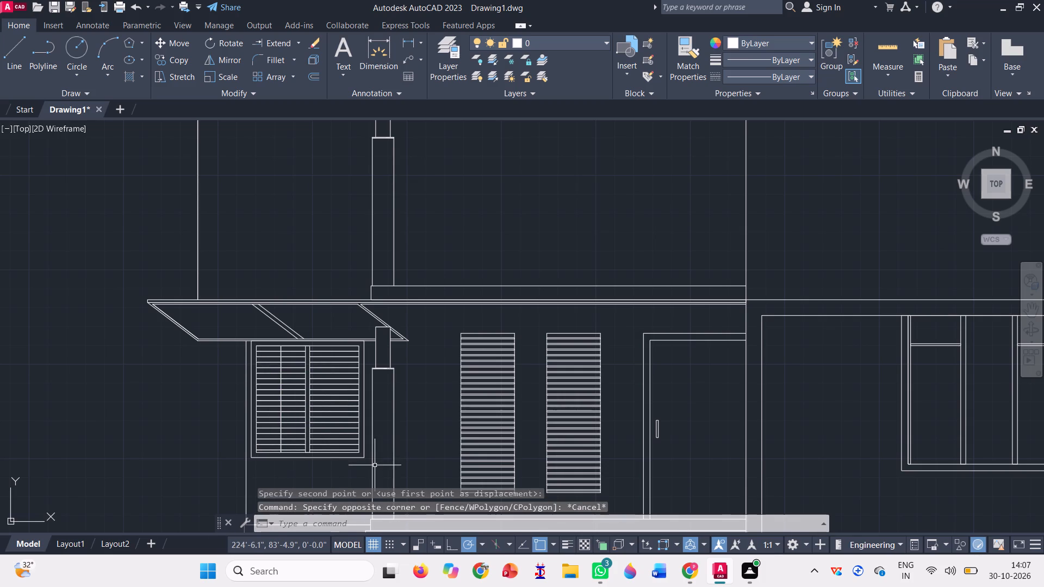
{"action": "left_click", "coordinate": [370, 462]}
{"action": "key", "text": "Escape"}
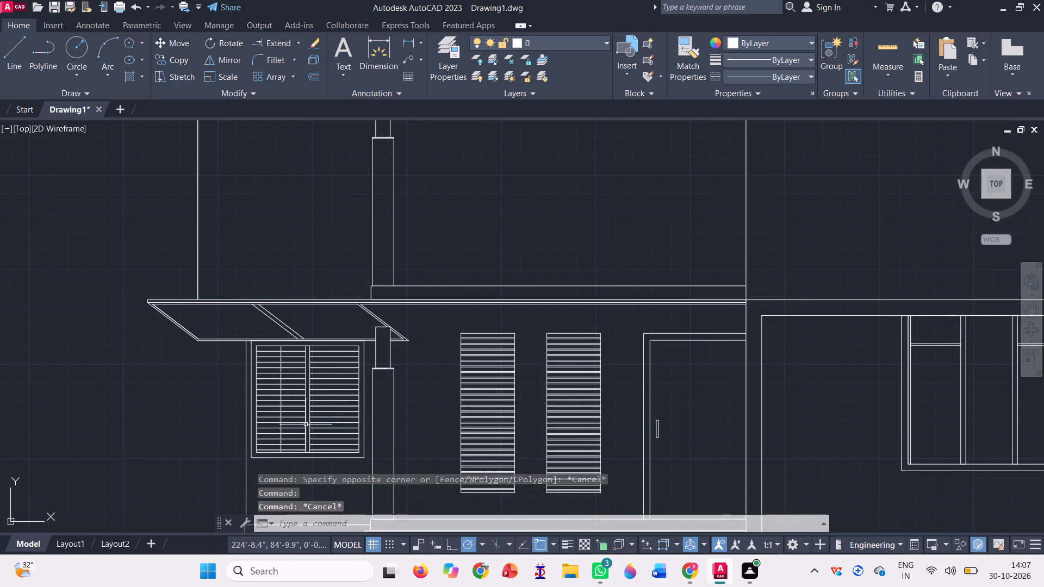
Copy the ground-floor louvred window straight up to the upper floor, its top against the underside of the double horizontal line.
{"action": "left_click", "coordinate": [362, 454]}
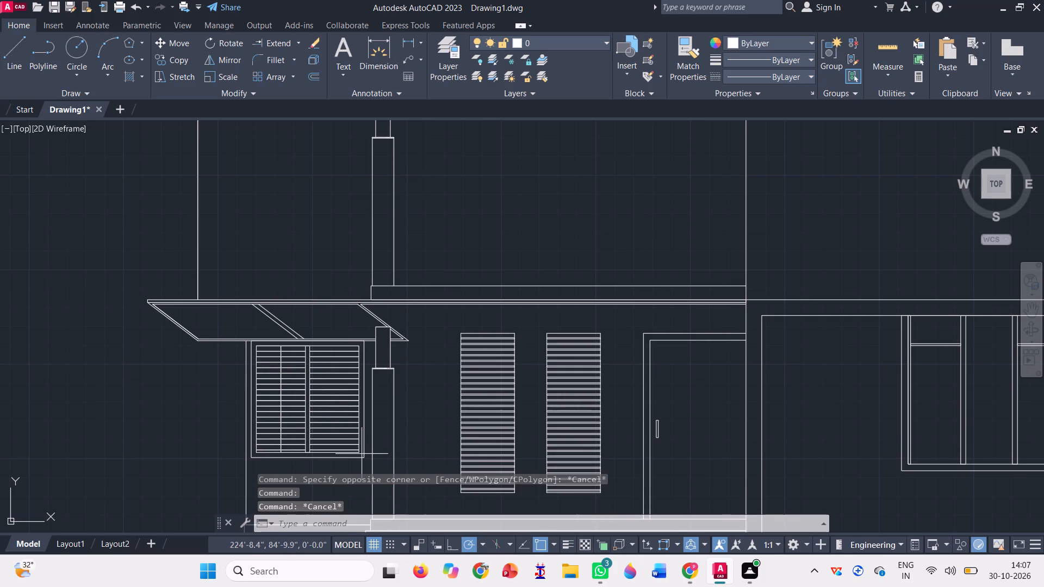
{"action": "scroll", "coordinate": [257, 352], "scroll_direction": "up", "scroll_amount": 2}
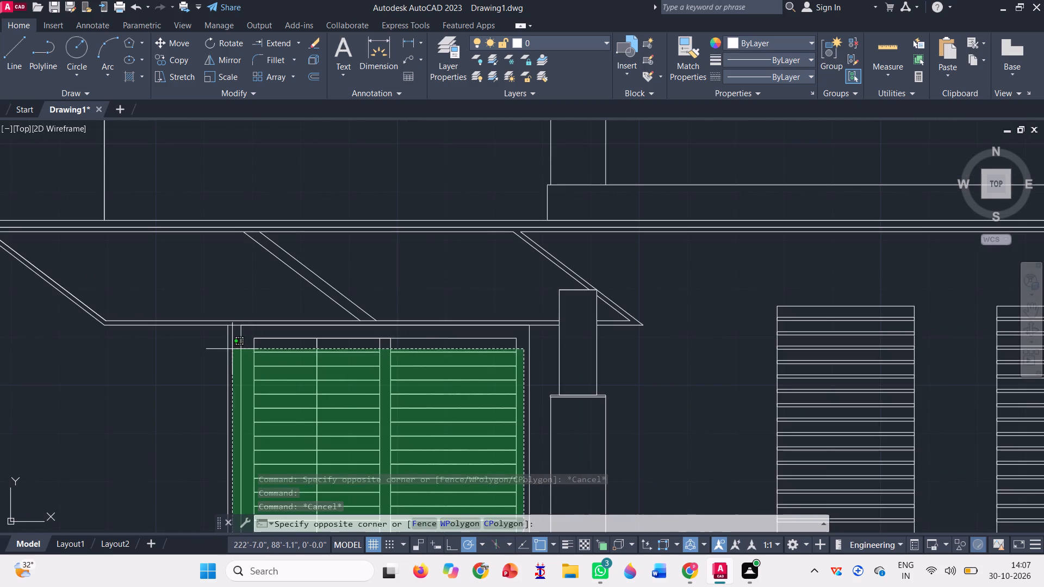
{"action": "left_click", "coordinate": [238, 334]}
{"action": "scroll", "coordinate": [253, 343], "scroll_direction": "down", "scroll_amount": 3}
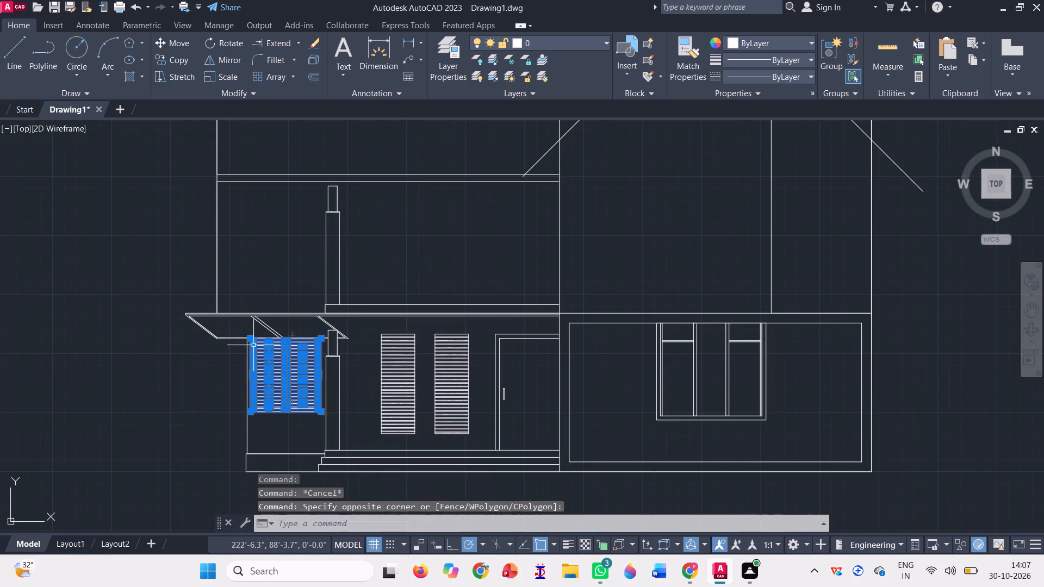
{"action": "type", "text": "co"}
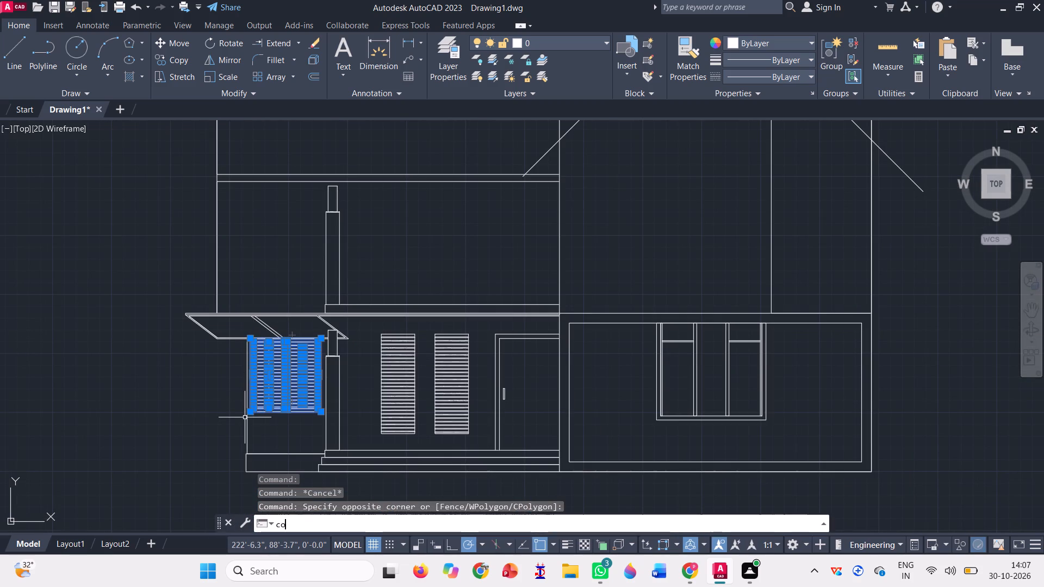
{"action": "key", "text": "space"}
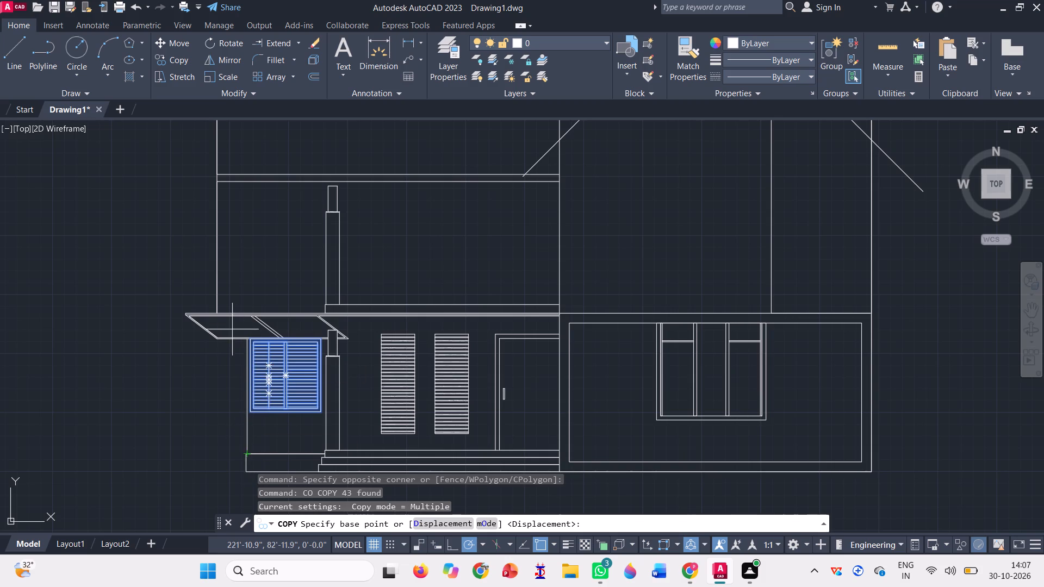
{"action": "scroll", "coordinate": [232, 329], "scroll_direction": "up", "scroll_amount": 2}
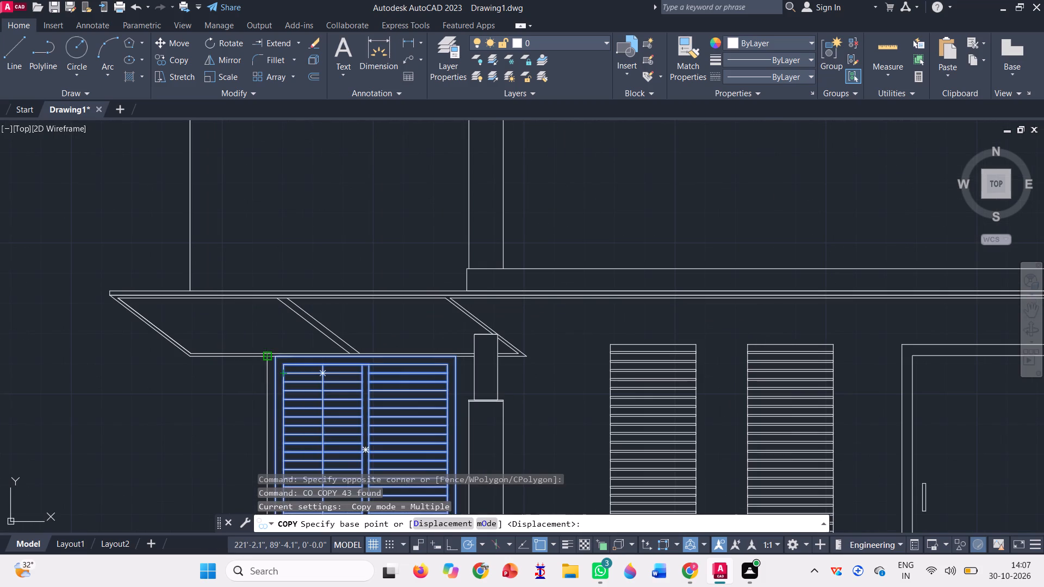
{"action": "left_click", "coordinate": [268, 355]}
{"action": "scroll", "coordinate": [258, 389], "scroll_direction": "down", "scroll_amount": 2}
{"action": "scroll", "coordinate": [269, 235], "scroll_direction": "up", "scroll_amount": 2}
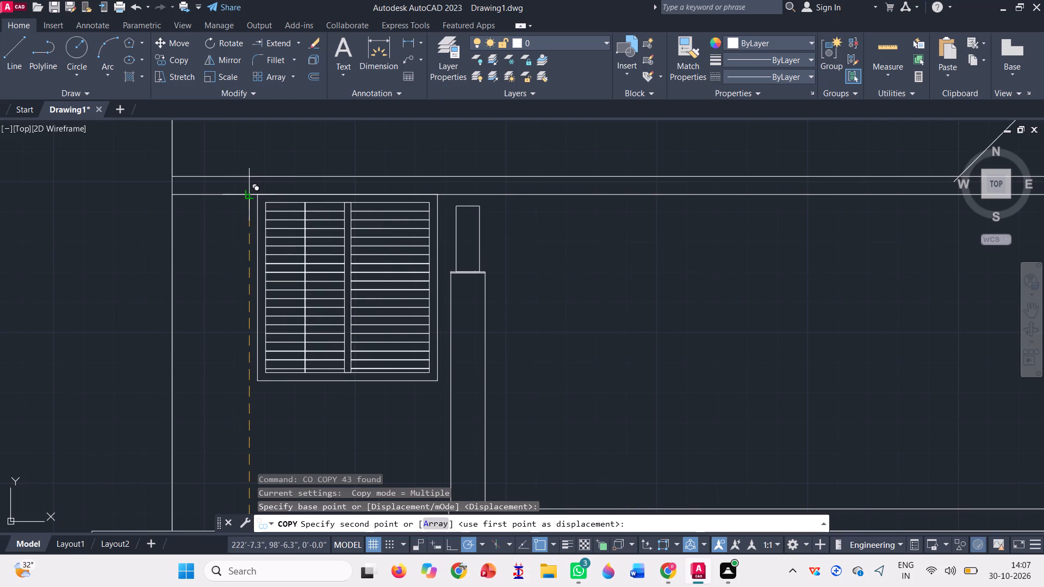
{"action": "left_click", "coordinate": [247, 193]}
{"action": "key", "text": "space"}
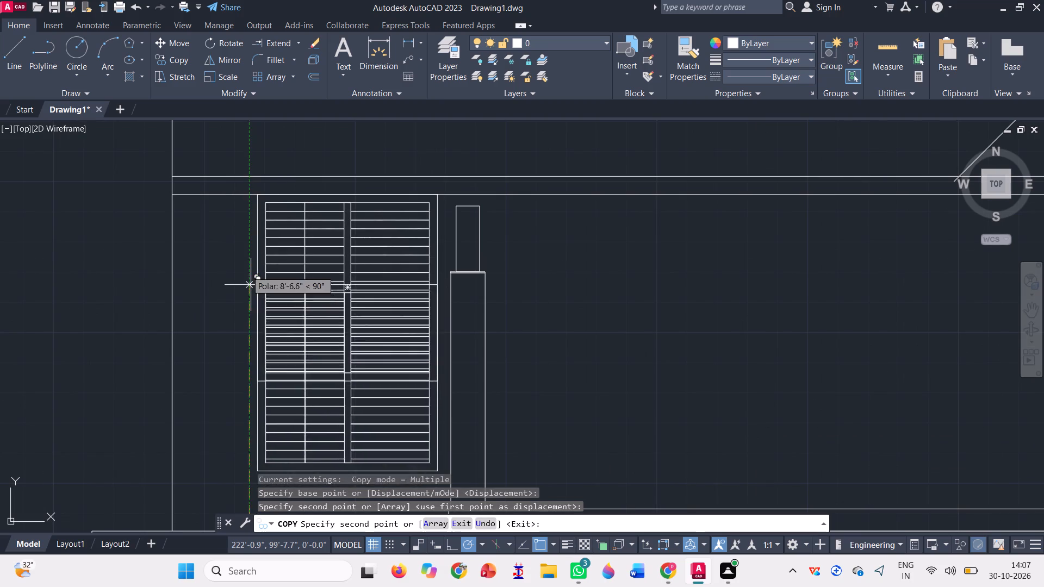
Erase and trim away the overlapping outer wall lines beside the copied window, between the double line and the canopy.
{"action": "scroll", "coordinate": [219, 234], "scroll_direction": "down", "scroll_amount": 2}
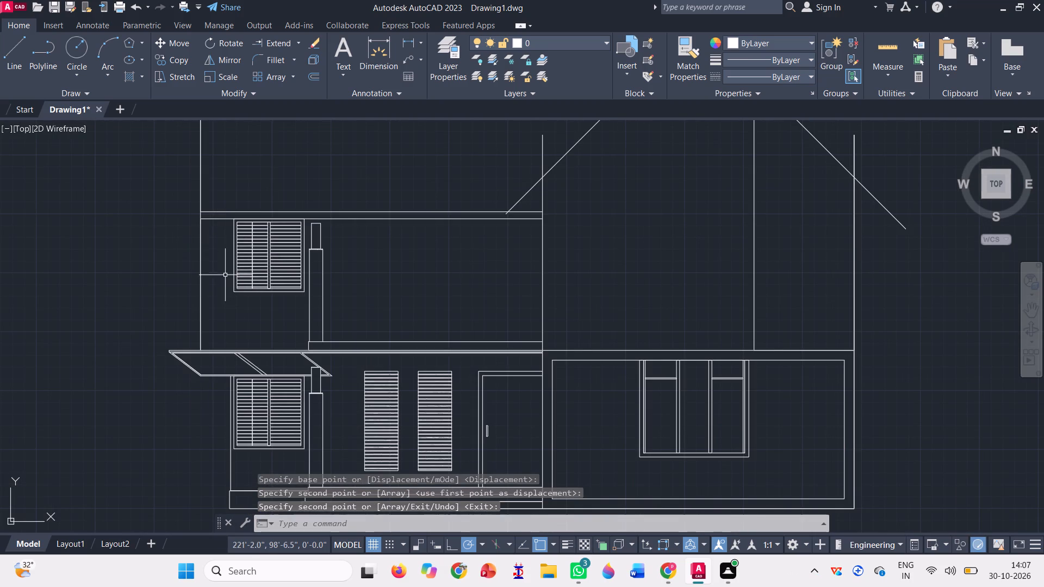
{"action": "left_click", "coordinate": [202, 269]}
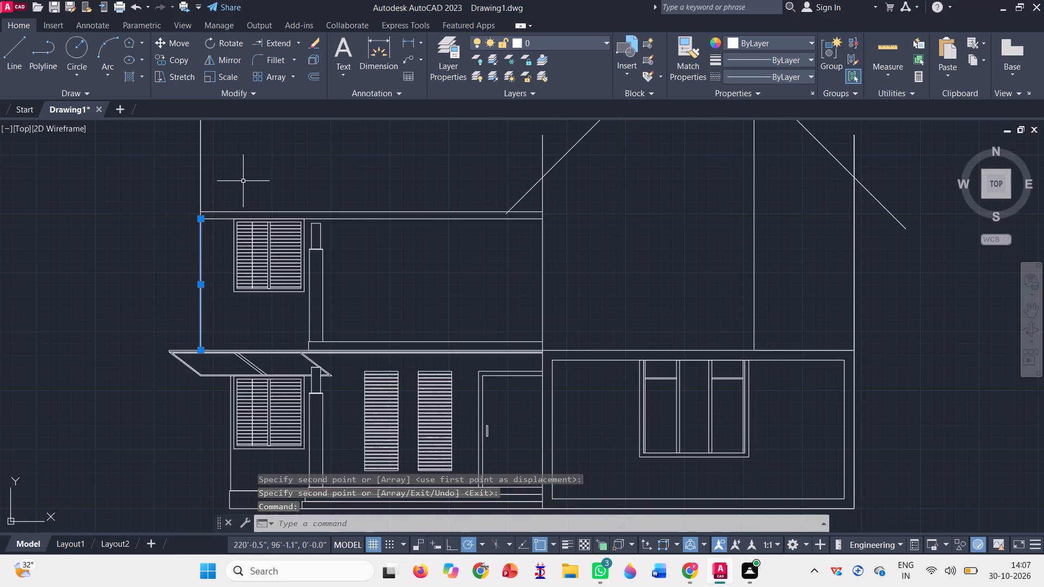
{"action": "key", "text": "Delete"}
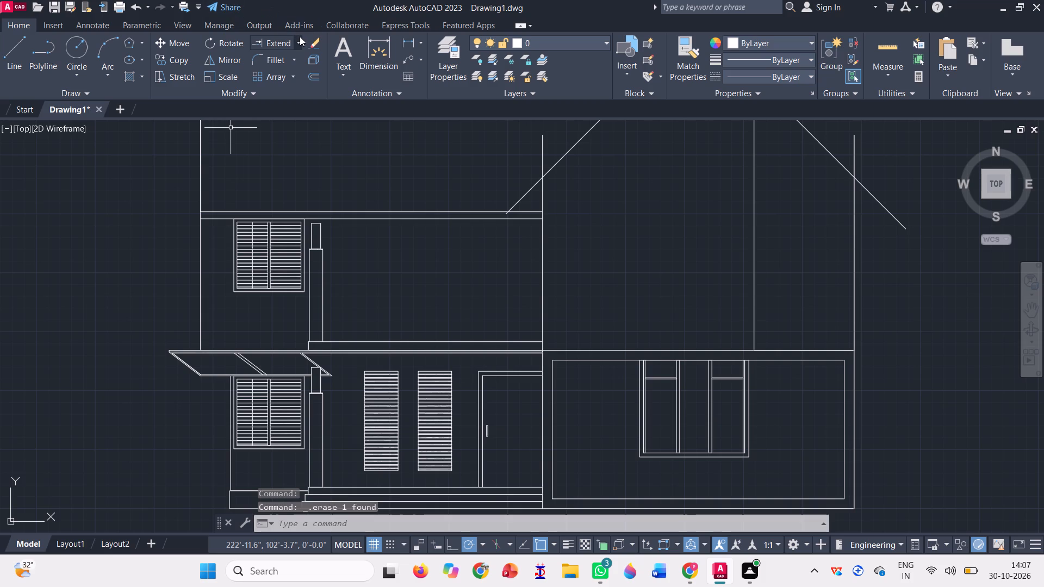
{"action": "left_click", "coordinate": [300, 36]}
{"action": "left_click", "coordinate": [291, 60]}
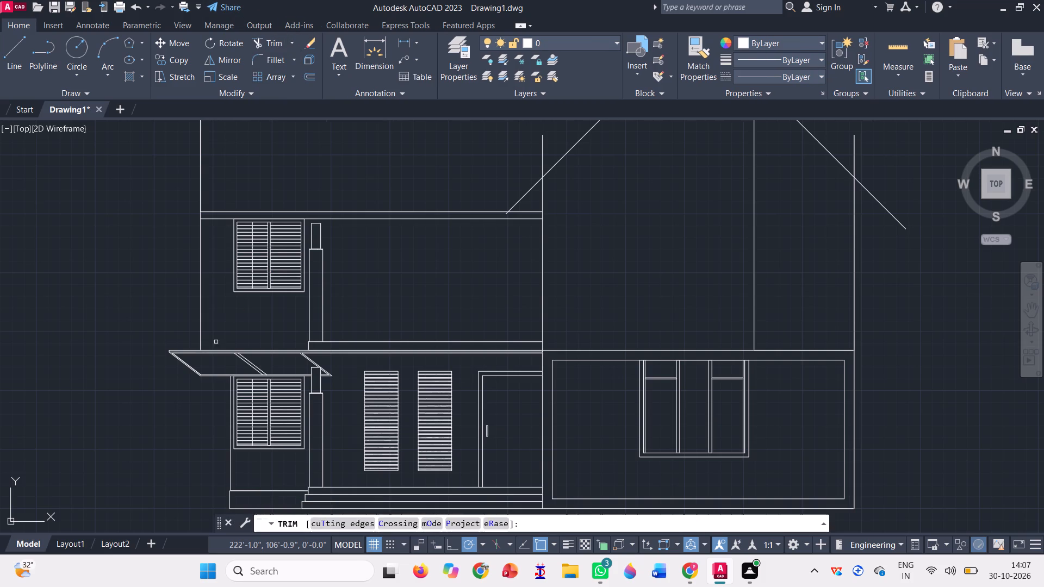
{"action": "left_click", "coordinate": [212, 329]}
{"action": "left_click", "coordinate": [166, 295]}
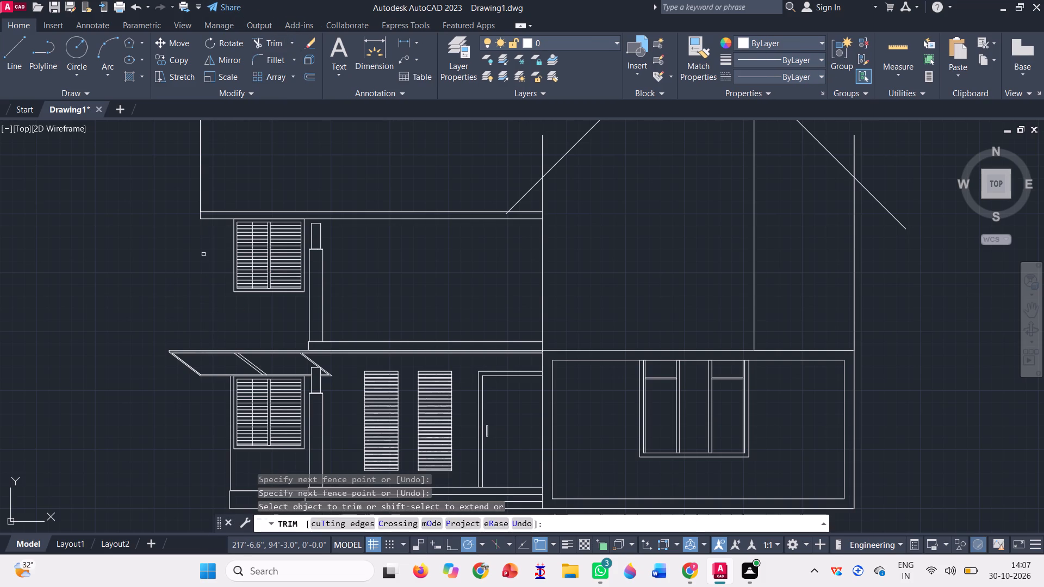
{"action": "key", "text": "Escape"}
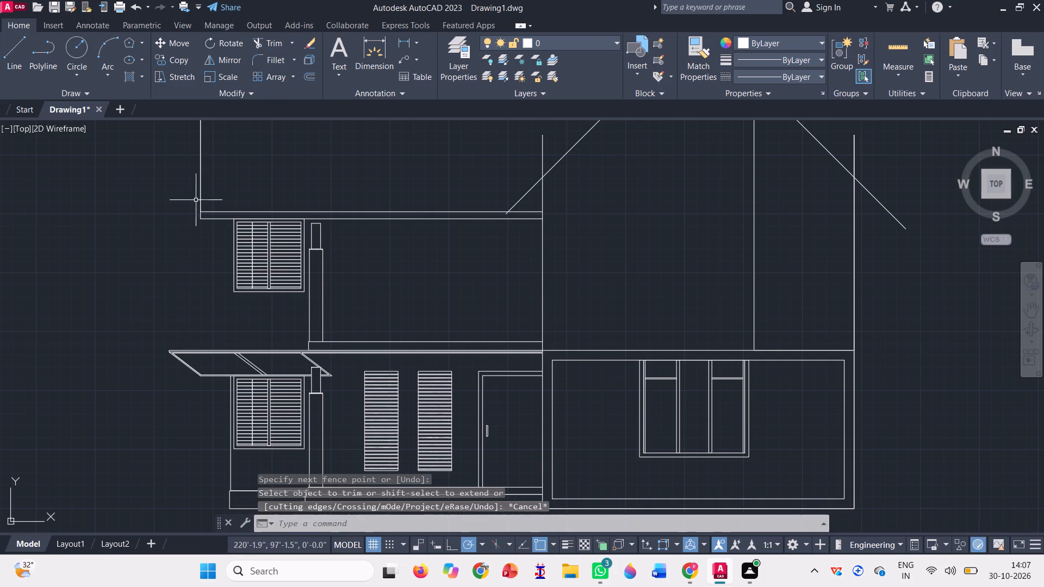
Draw a rectangle beneath the copied louvred window, from the canopy's top line beside the column up to the window's bottom edge.
{"action": "left_click", "coordinate": [145, 38]}
{"action": "left_click", "coordinate": [130, 63]}
{"action": "scroll", "coordinate": [304, 351], "scroll_direction": "up", "scroll_amount": 3}
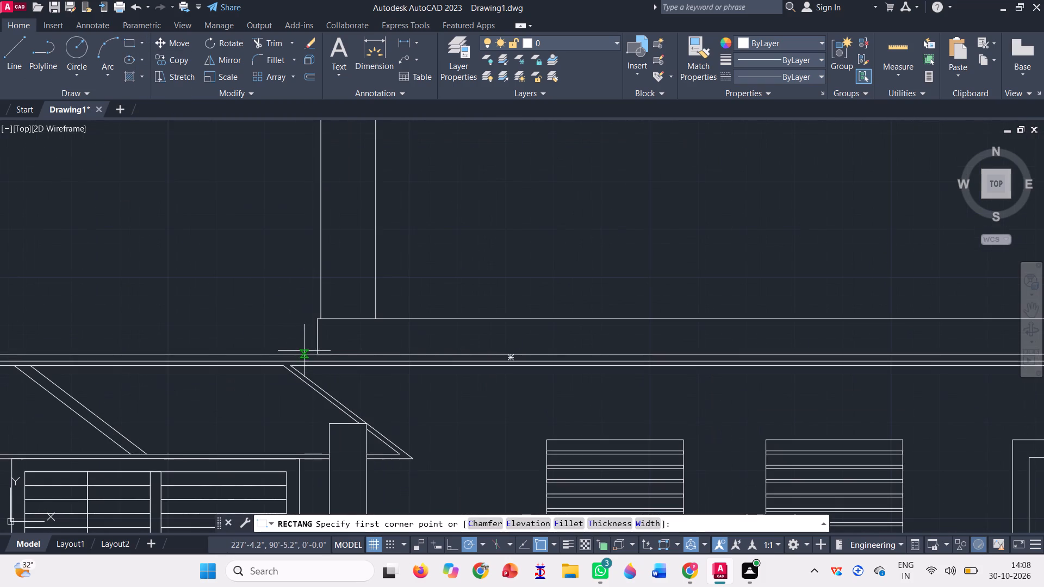
{"action": "left_click", "coordinate": [314, 353]}
{"action": "scroll", "coordinate": [303, 363], "scroll_direction": "down", "scroll_amount": 2}
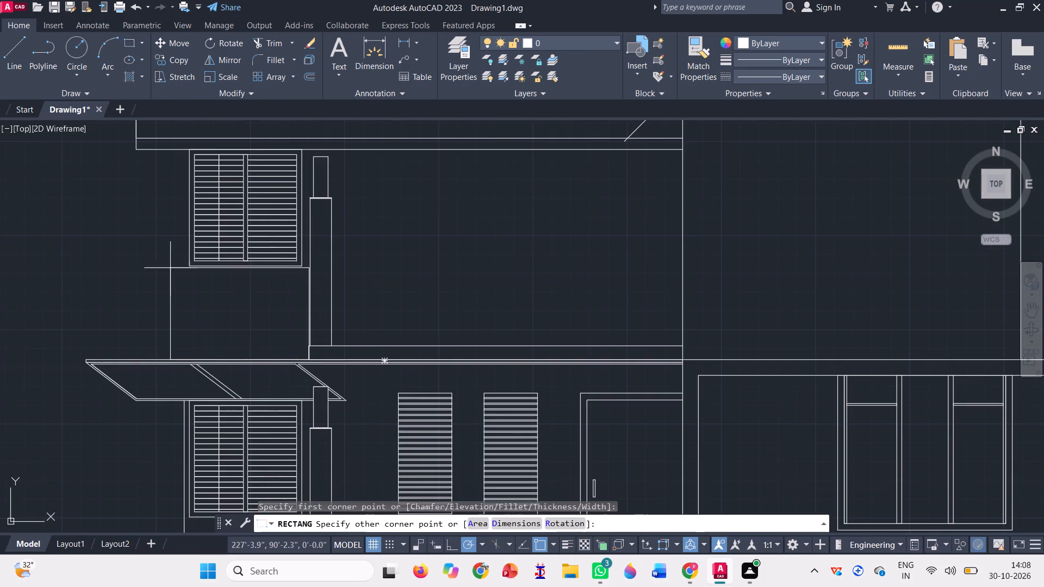
{"action": "scroll", "coordinate": [175, 260], "scroll_direction": "up", "scroll_amount": 2}
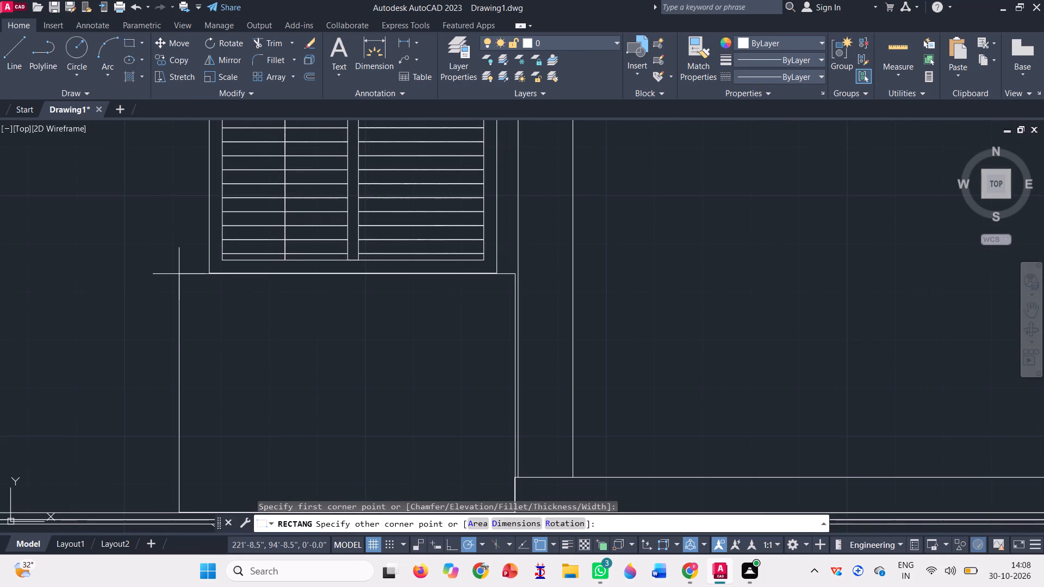
{"action": "left_click", "coordinate": [182, 270]}
Move the new rectangle down so its top edge aligns with the copied window's bottom edge.
{"action": "left_click", "coordinate": [207, 293]}
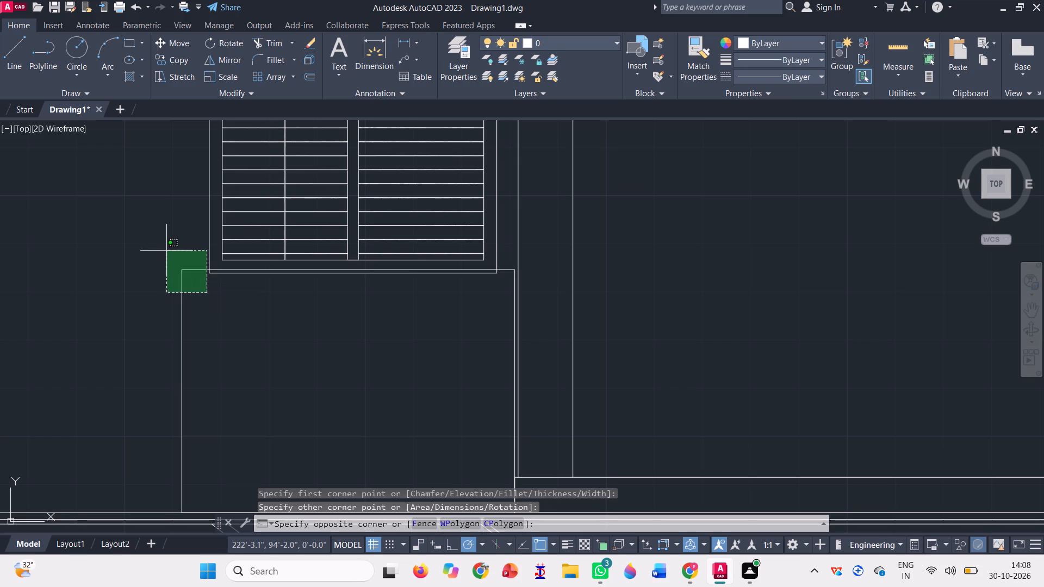
{"action": "left_click", "coordinate": [164, 246]}
{"action": "type", "text": "m"}
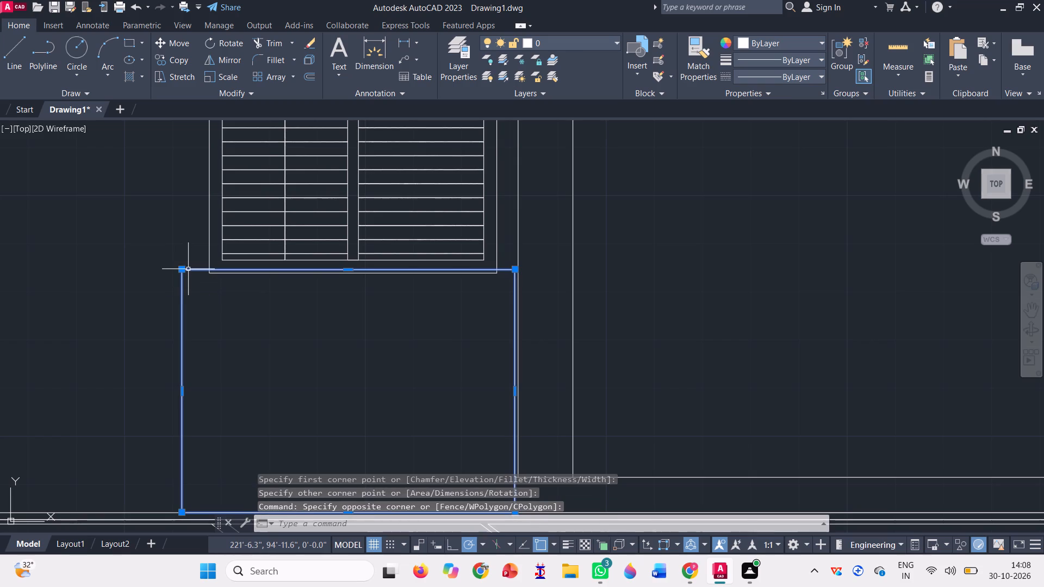
{"action": "key", "text": "space"}
{"action": "scroll", "coordinate": [188, 269], "scroll_direction": "up", "scroll_amount": 3}
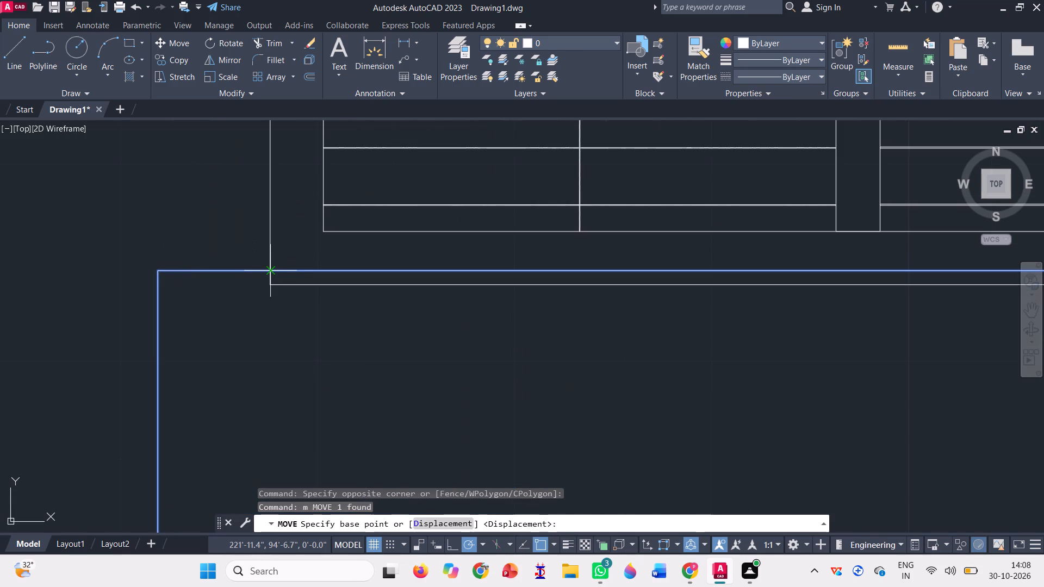
{"action": "left_click", "coordinate": [269, 270]}
{"action": "left_click", "coordinate": [272, 284]}
{"action": "scroll", "coordinate": [189, 278], "scroll_direction": "down", "scroll_amount": 4}
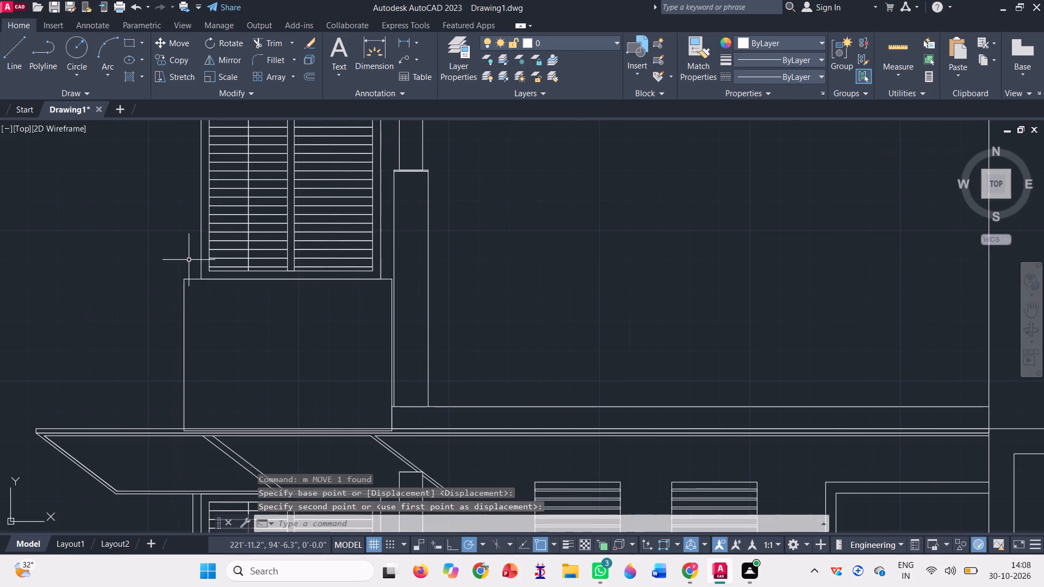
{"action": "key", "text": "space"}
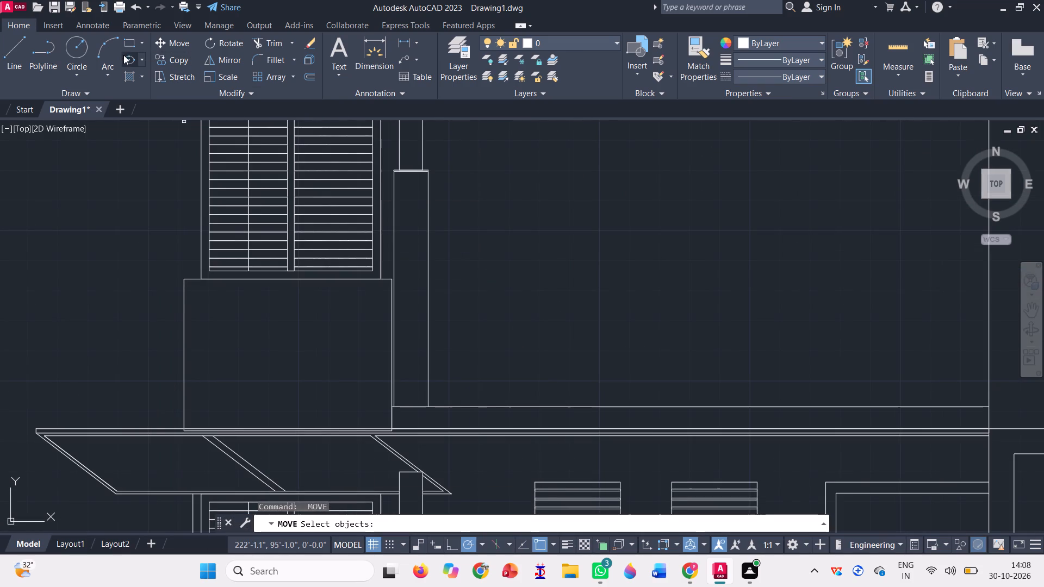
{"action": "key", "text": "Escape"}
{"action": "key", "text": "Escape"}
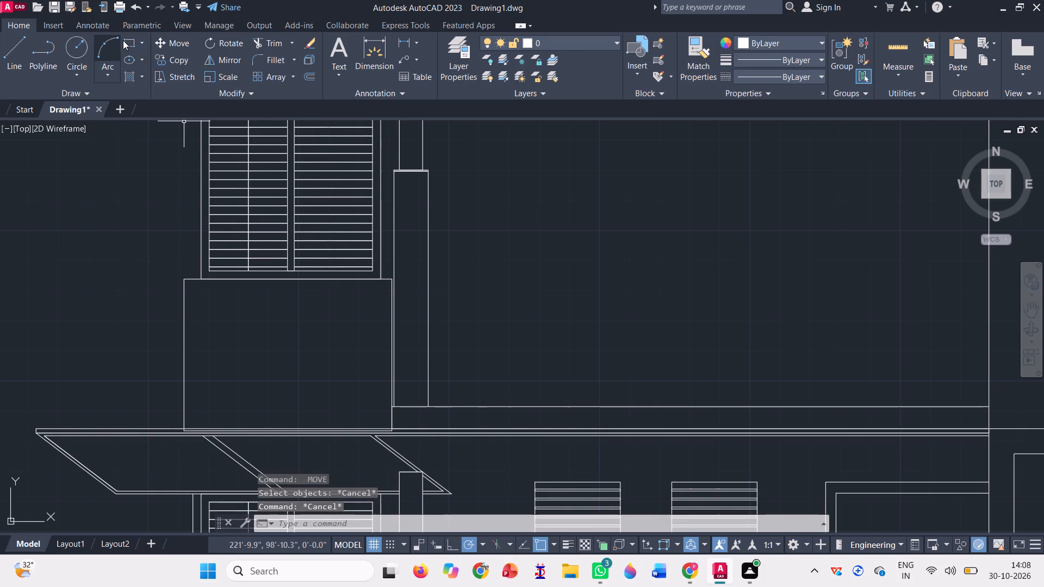
Draw a rectangle beneath the upper louvred window, from the existing block's outer upper corner to the canopy's top line beside the column.
{"action": "left_click", "coordinate": [123, 38]}
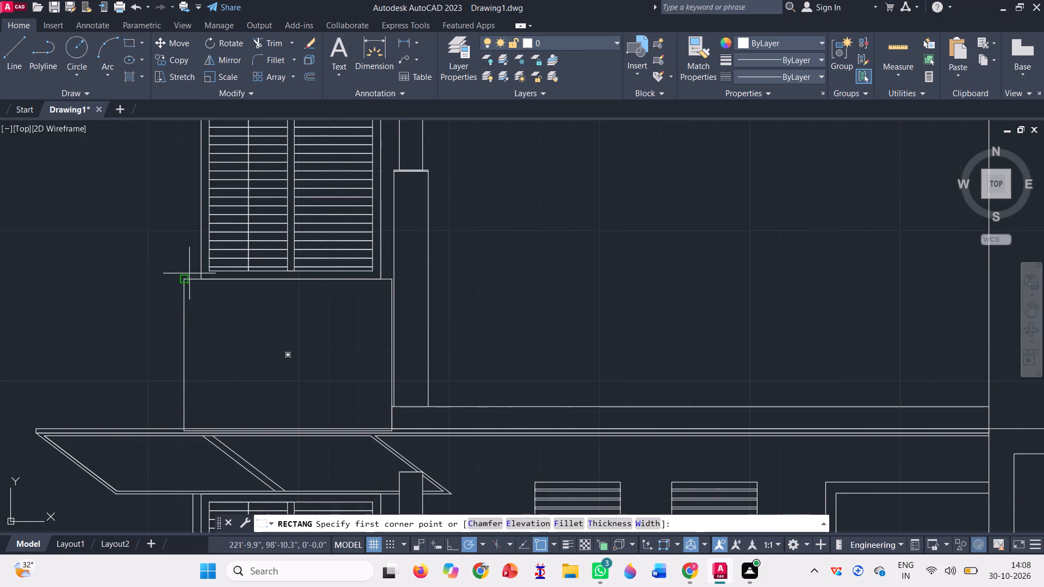
{"action": "left_click", "coordinate": [185, 278]}
{"action": "scroll", "coordinate": [384, 425], "scroll_direction": "up", "scroll_amount": 3}
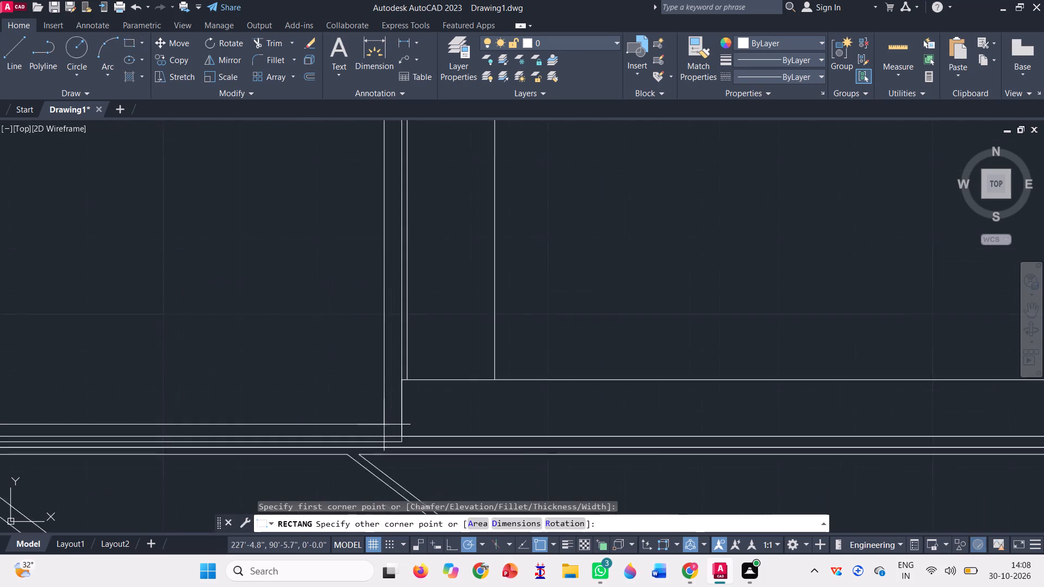
{"action": "scroll", "coordinate": [408, 447], "scroll_direction": "up", "scroll_amount": 3}
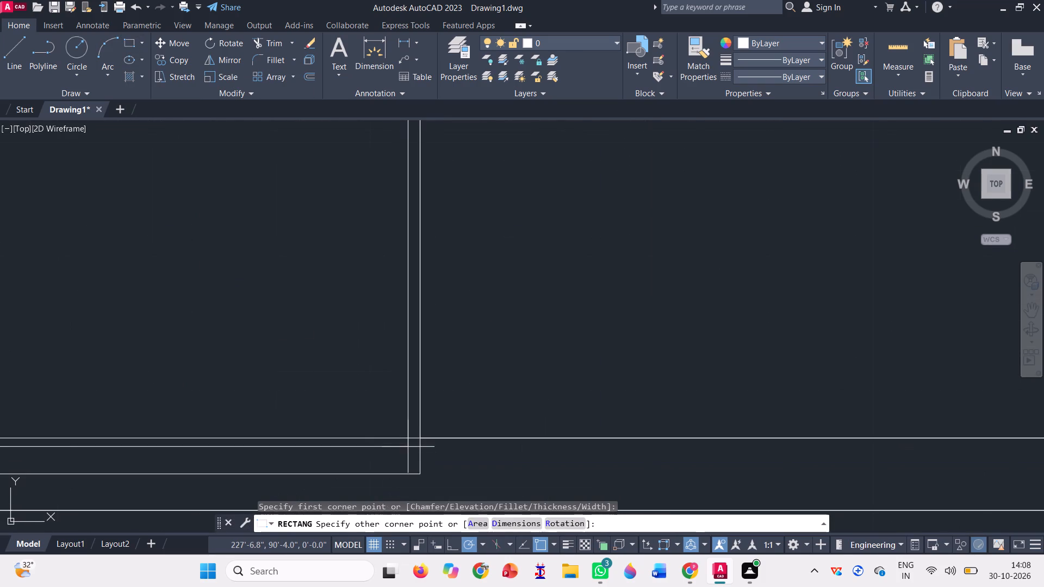
{"action": "left_click", "coordinate": [420, 440]}
Erase the old, lower-reaching rectangle whose bottom edge overlaps the canopy's double line.
{"action": "left_click", "coordinate": [435, 460]}
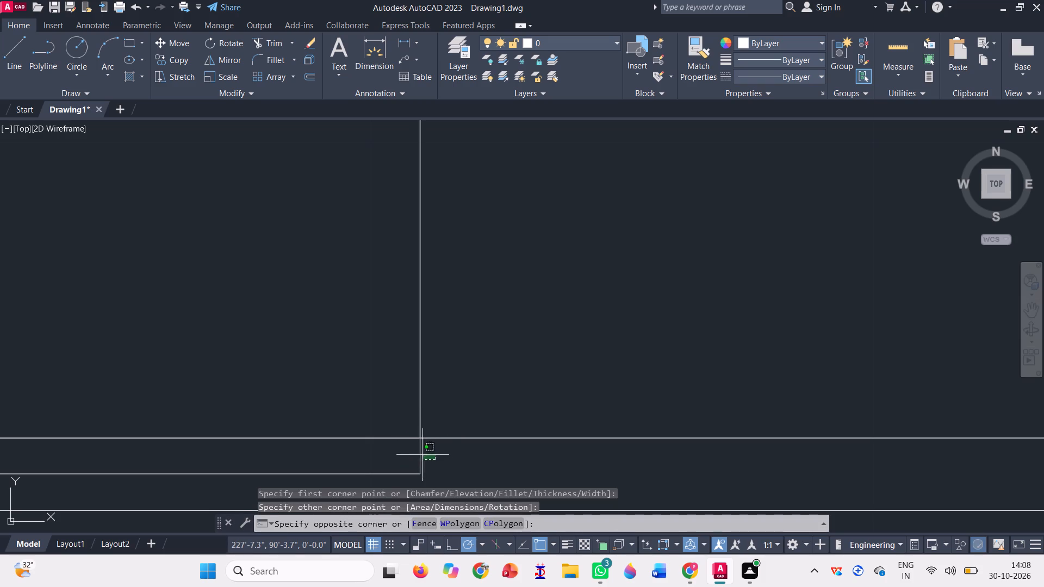
{"action": "left_click", "coordinate": [418, 449]}
{"action": "scroll", "coordinate": [410, 459], "scroll_direction": "down", "scroll_amount": 3}
{"action": "scroll", "coordinate": [331, 349], "scroll_direction": "down", "scroll_amount": 2}
{"action": "key", "text": "Delete"}
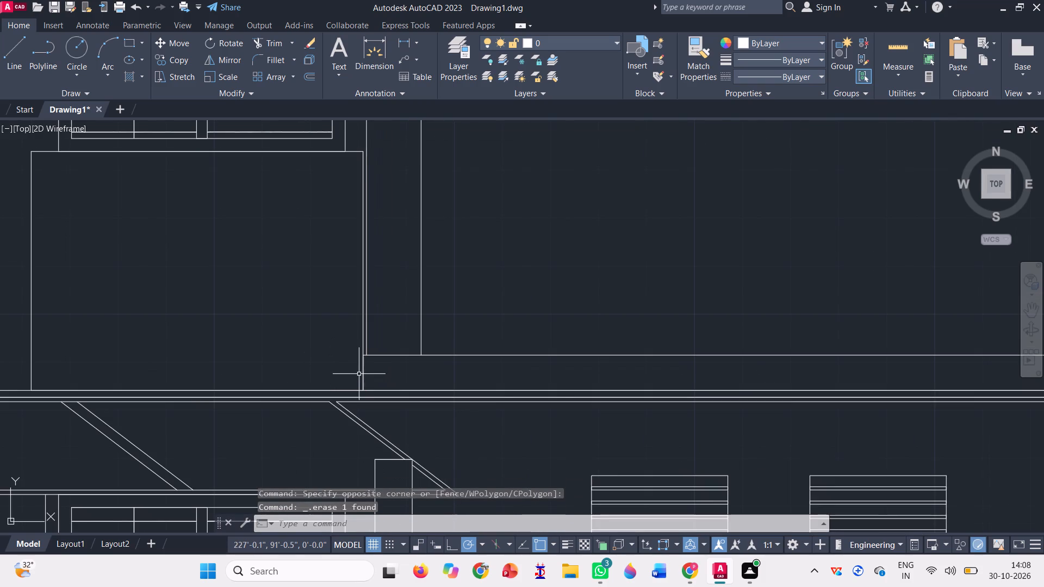
Trim away the wall block's vertical edge alongside the column, above the base strip.
{"action": "scroll", "coordinate": [362, 377], "scroll_direction": "down", "scroll_amount": 2}
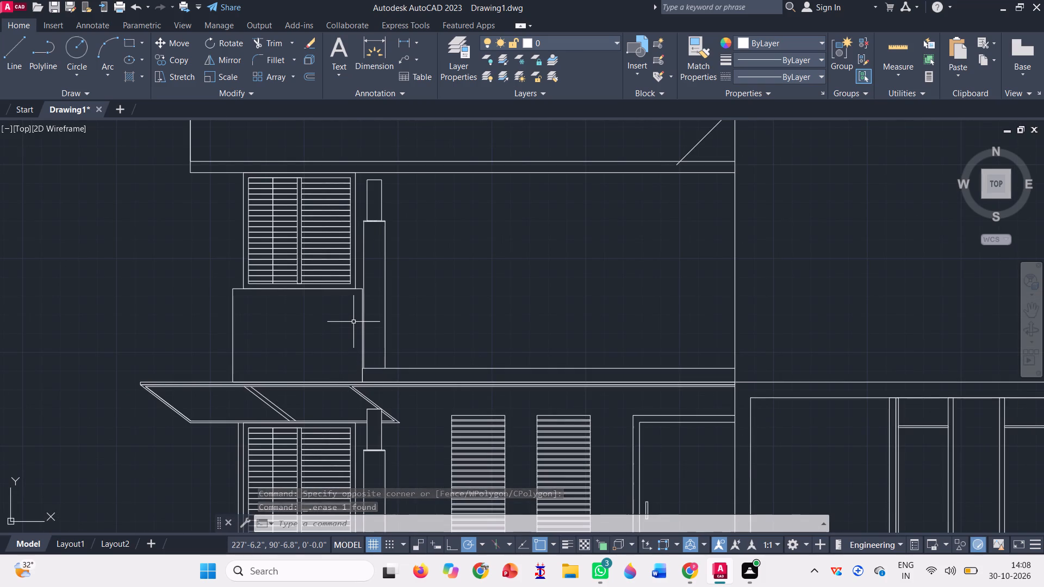
{"action": "scroll", "coordinate": [353, 321], "scroll_direction": "up", "scroll_amount": 2}
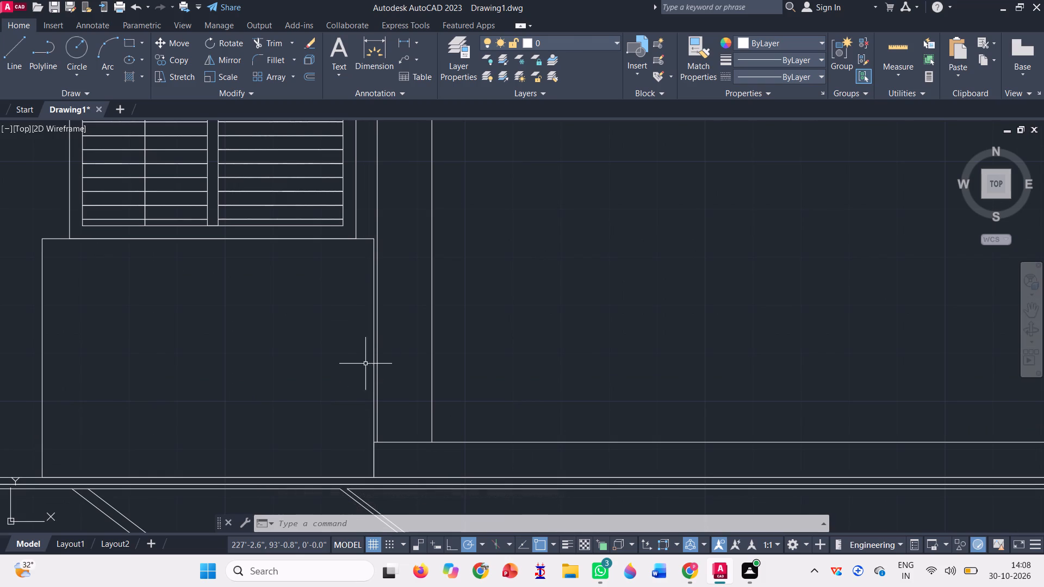
{"action": "left_click", "coordinate": [280, 39]}
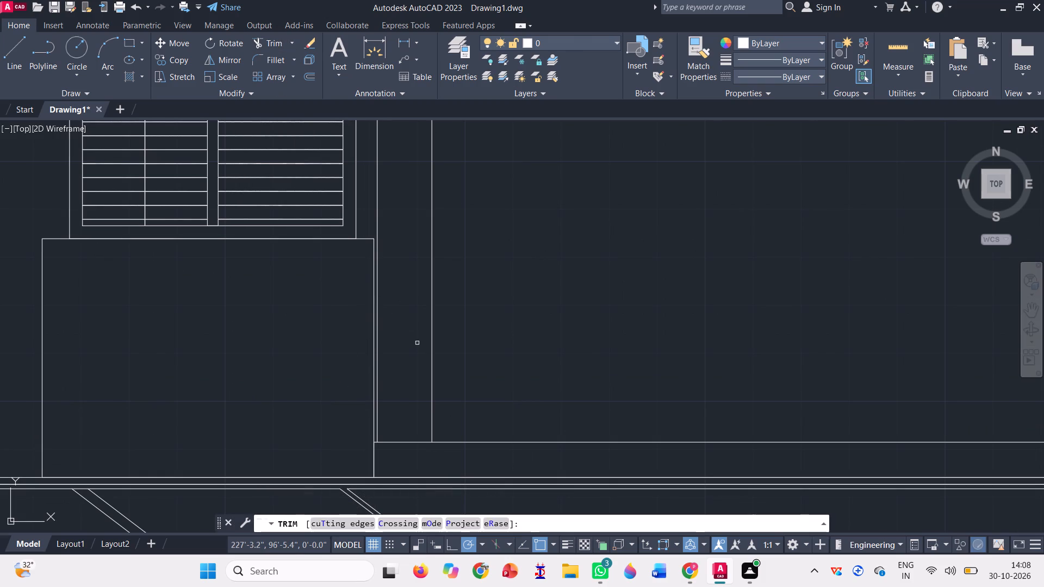
{"action": "left_click", "coordinate": [372, 328]}
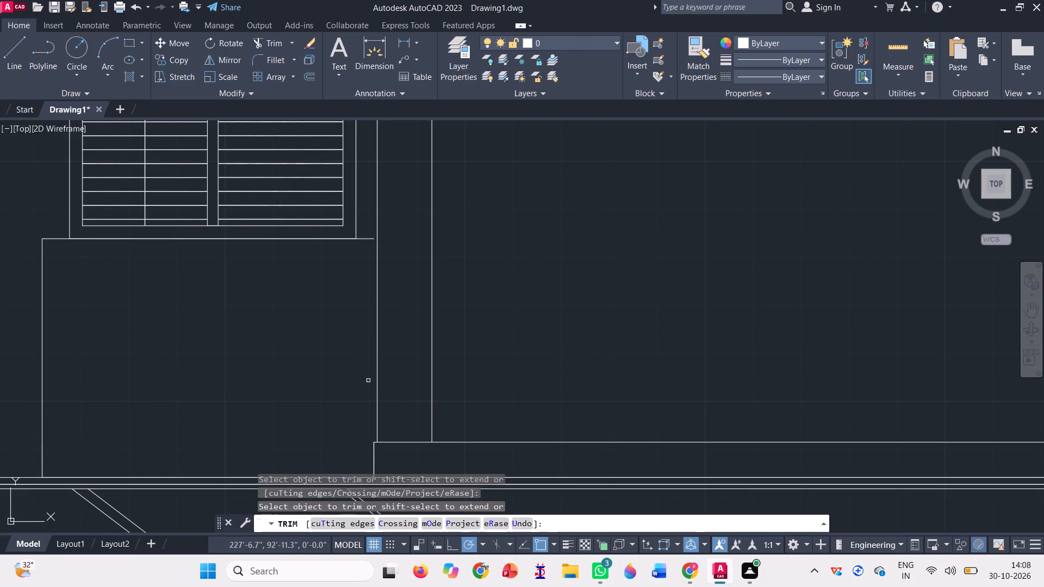
{"action": "scroll", "coordinate": [367, 405], "scroll_direction": "down", "scroll_amount": 1}
{"action": "key", "text": "Escape"}
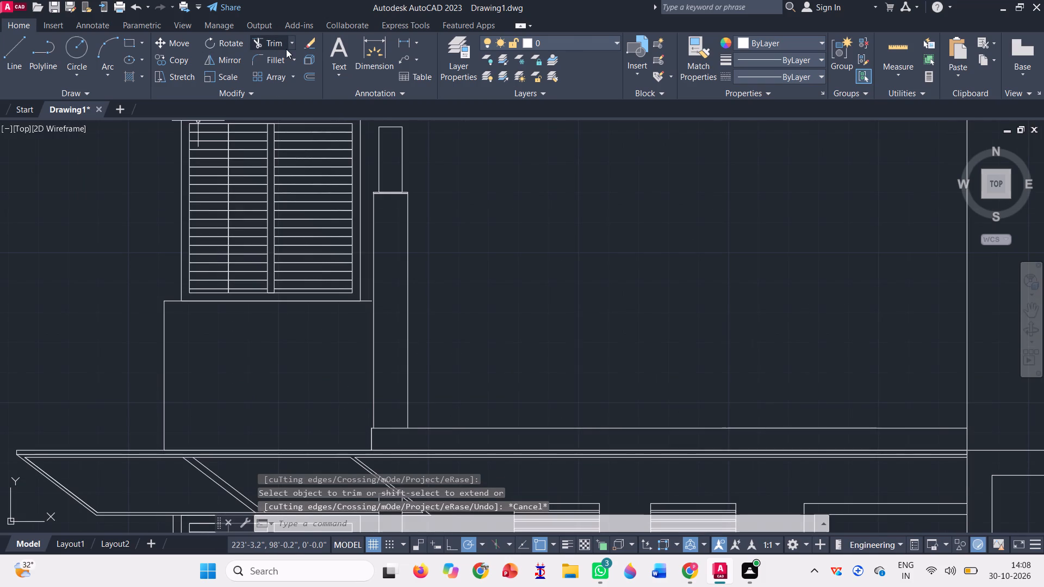
Extend the wall block's top edge to meet the column's near edge.
{"action": "left_click", "coordinate": [291, 45]}
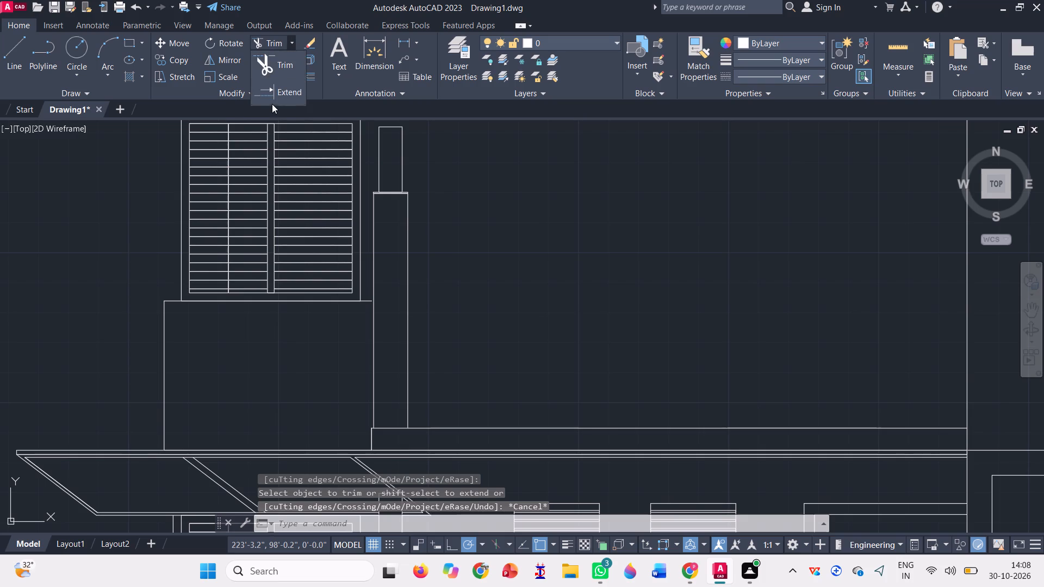
{"action": "left_click", "coordinate": [274, 91]}
{"action": "scroll", "coordinate": [368, 320], "scroll_direction": "up", "scroll_amount": 3}
{"action": "left_click", "coordinate": [372, 221]}
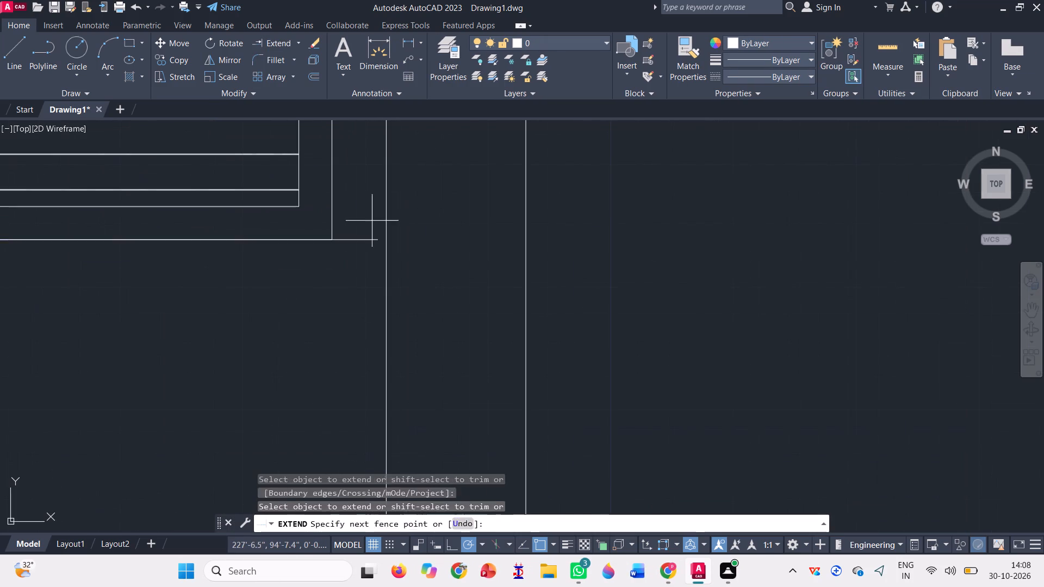
{"action": "left_click", "coordinate": [357, 315]}
{"action": "scroll", "coordinate": [357, 315], "scroll_direction": "down", "scroll_amount": 4}
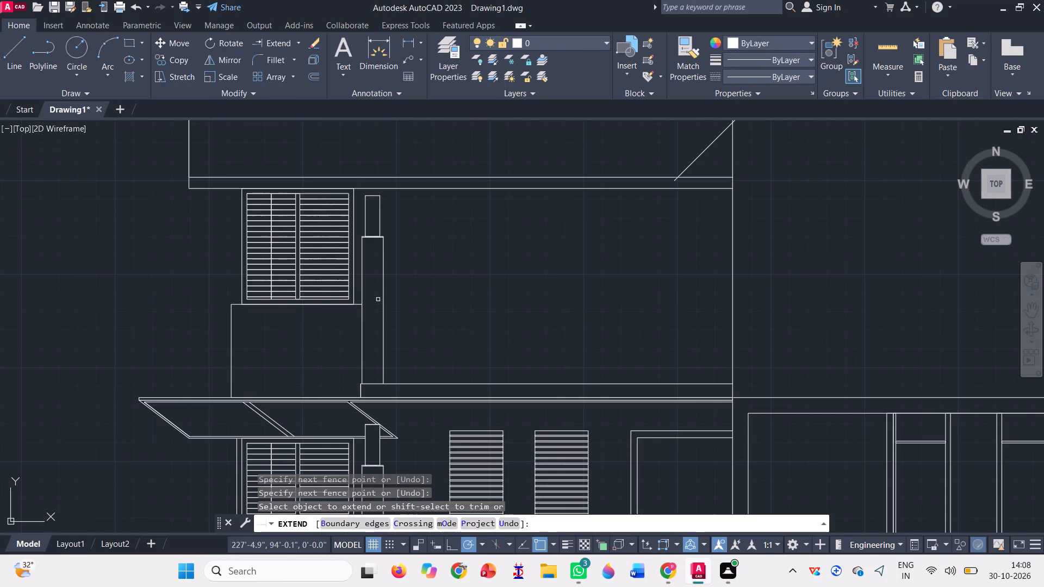
{"action": "key", "text": "Escape"}
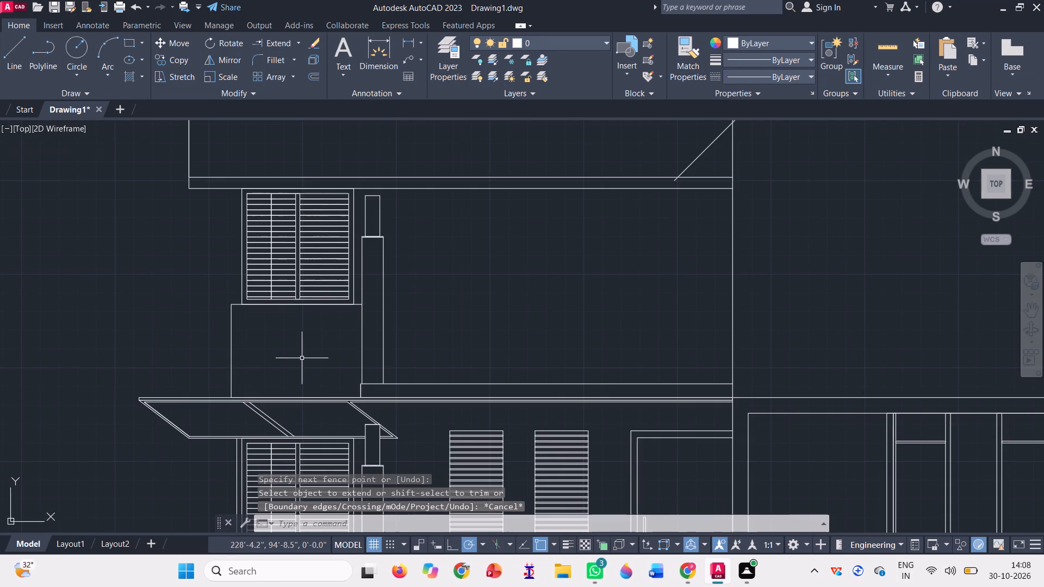
Trim the vertical wall line's excess above the gable's left slope.
{"action": "scroll", "coordinate": [225, 354], "scroll_direction": "down", "scroll_amount": 1}
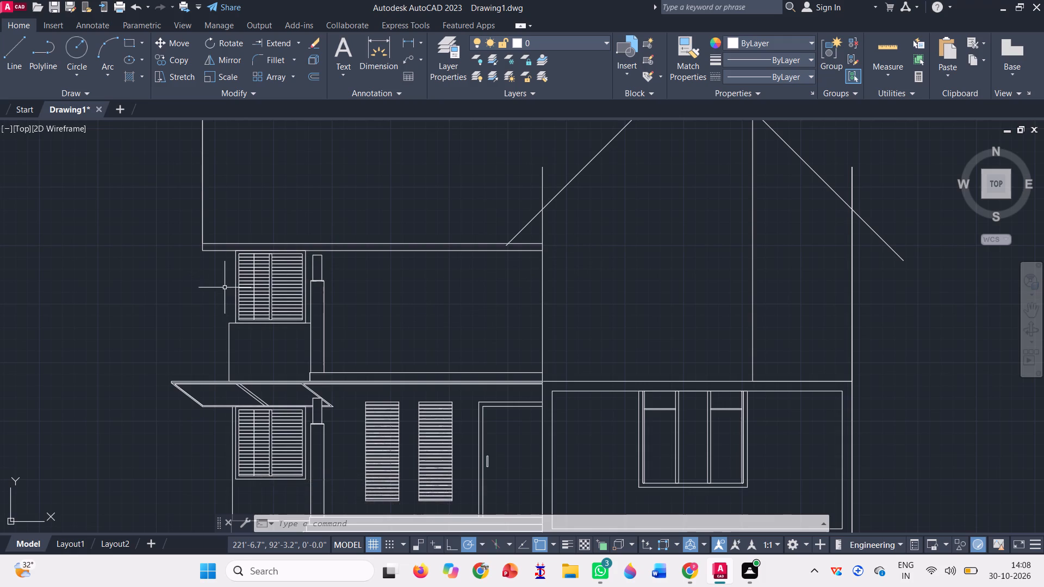
{"action": "scroll", "coordinate": [225, 288], "scroll_direction": "down", "scroll_amount": 1}
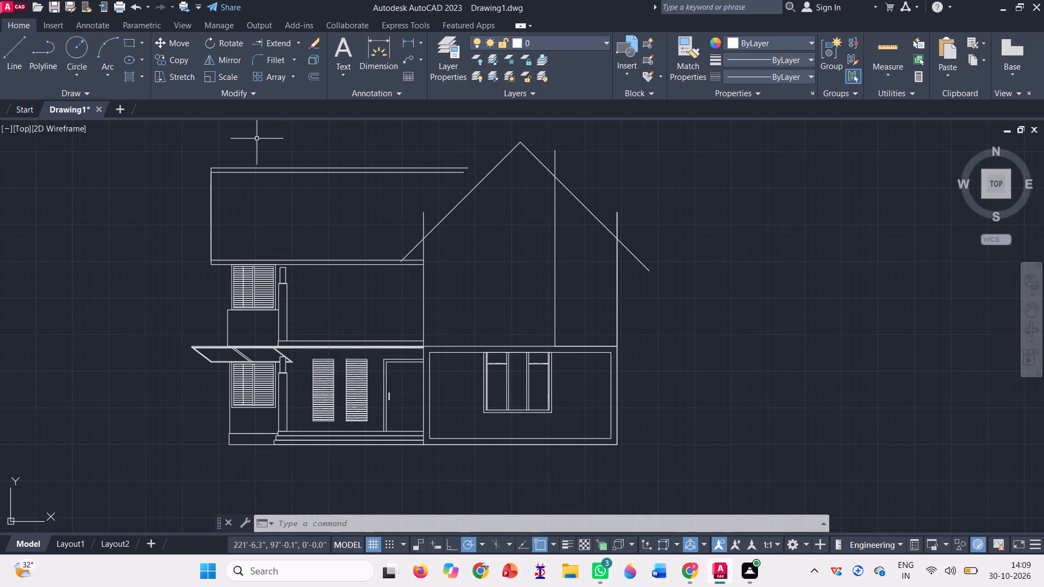
{"action": "scroll", "coordinate": [375, 221], "scroll_direction": "up", "scroll_amount": 1}
{"action": "left_click", "coordinate": [297, 41]}
{"action": "left_click", "coordinate": [283, 60]}
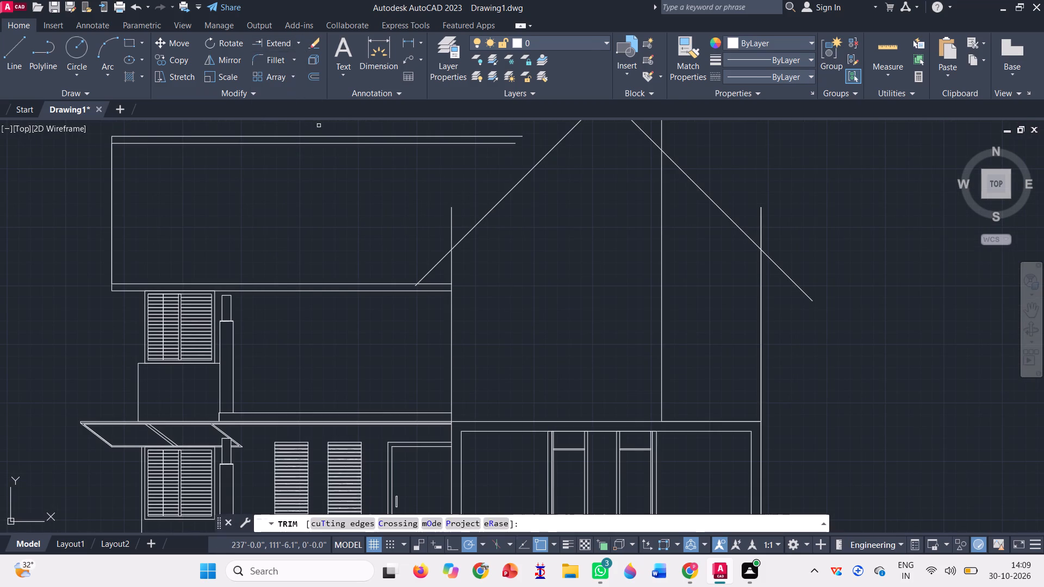
{"action": "left_click", "coordinate": [455, 220]}
{"action": "left_click", "coordinate": [428, 229]}
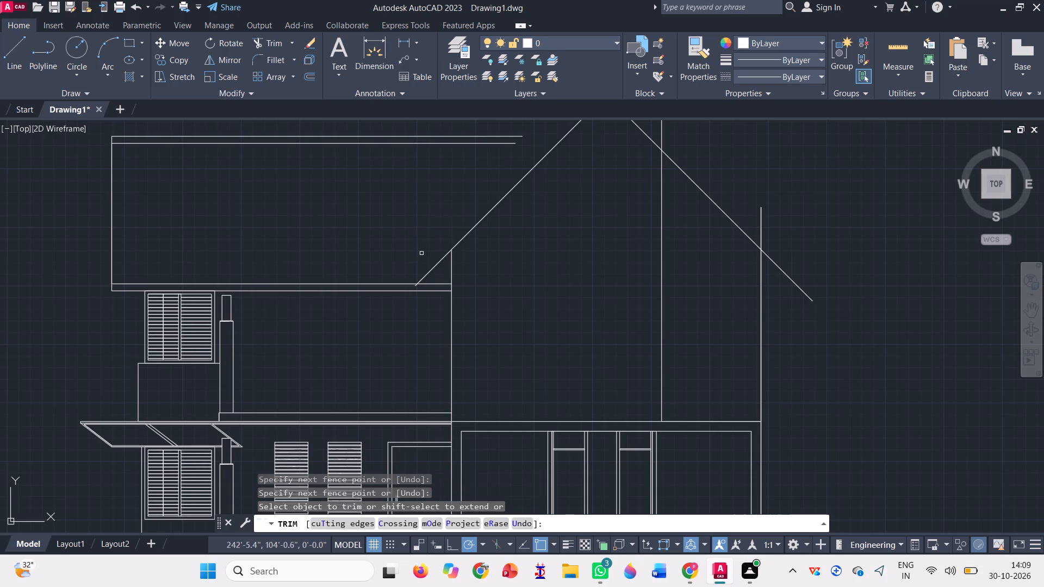
{"action": "key", "text": "Escape"}
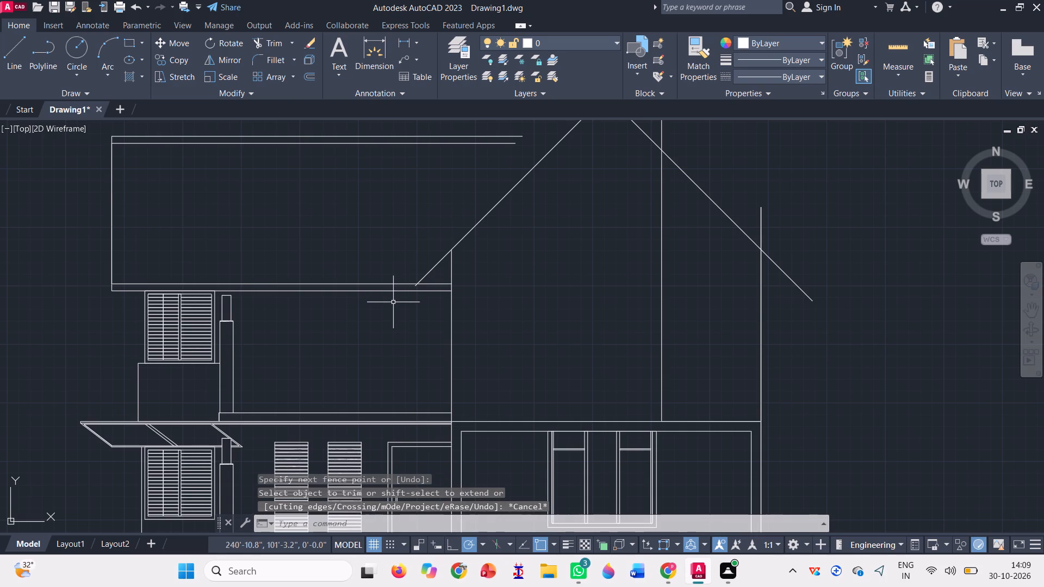
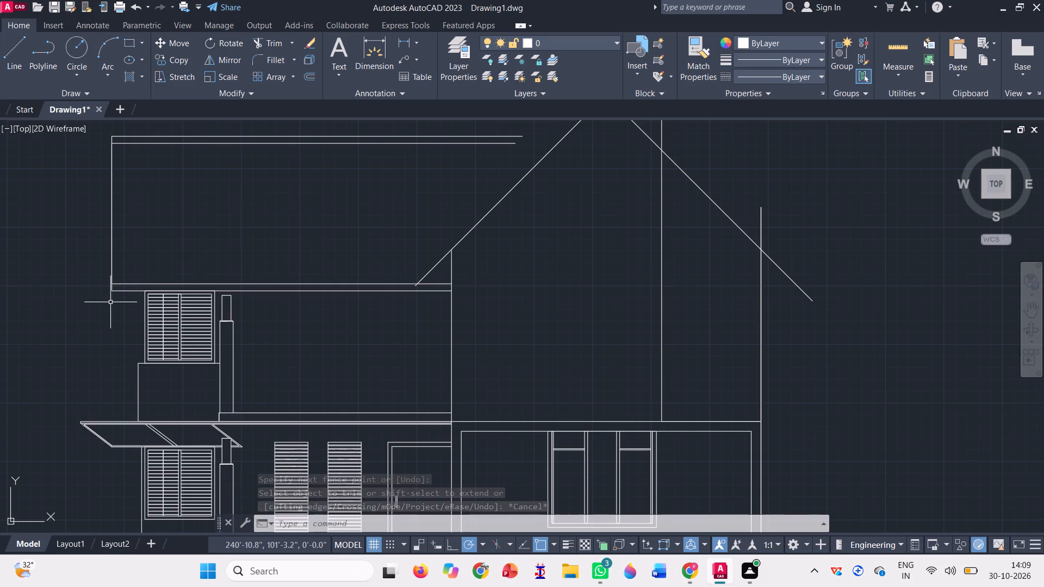
Delete the overlapping vertical line at the outer end of the flat roof section beside the gable.
{"action": "left_click", "coordinate": [113, 221]}
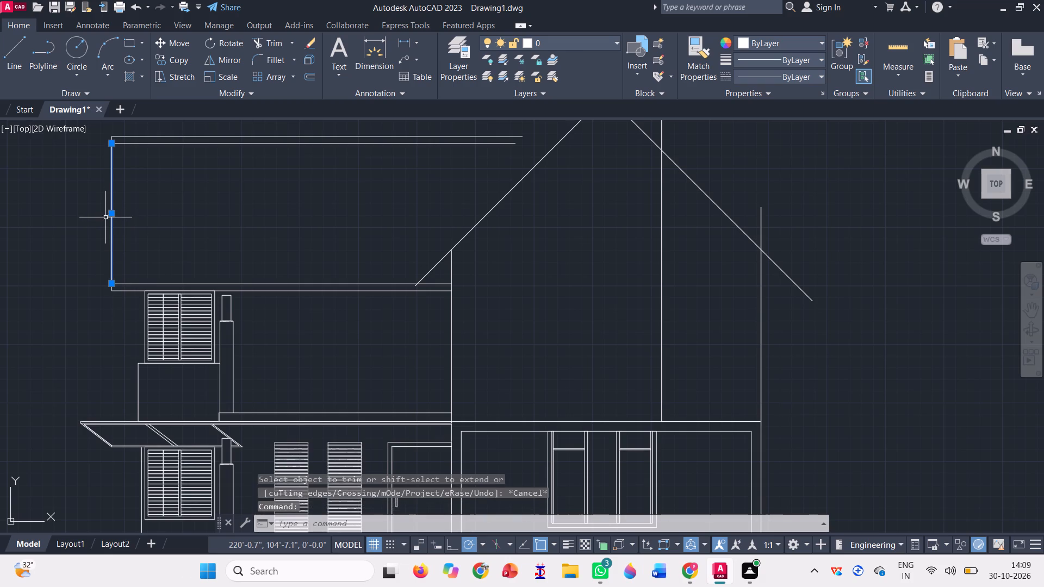
{"action": "key", "text": "Delete"}
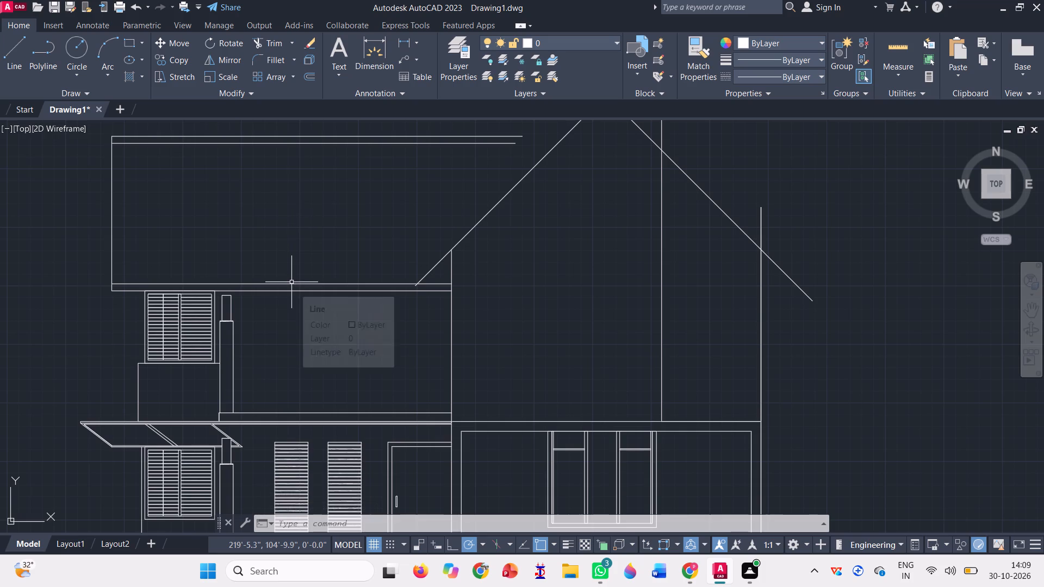
Draw a vertical construction line through the outer top corner of the small rectangle above the upper-floor column.
{"action": "scroll", "coordinate": [268, 326], "scroll_direction": "down", "scroll_amount": 1}
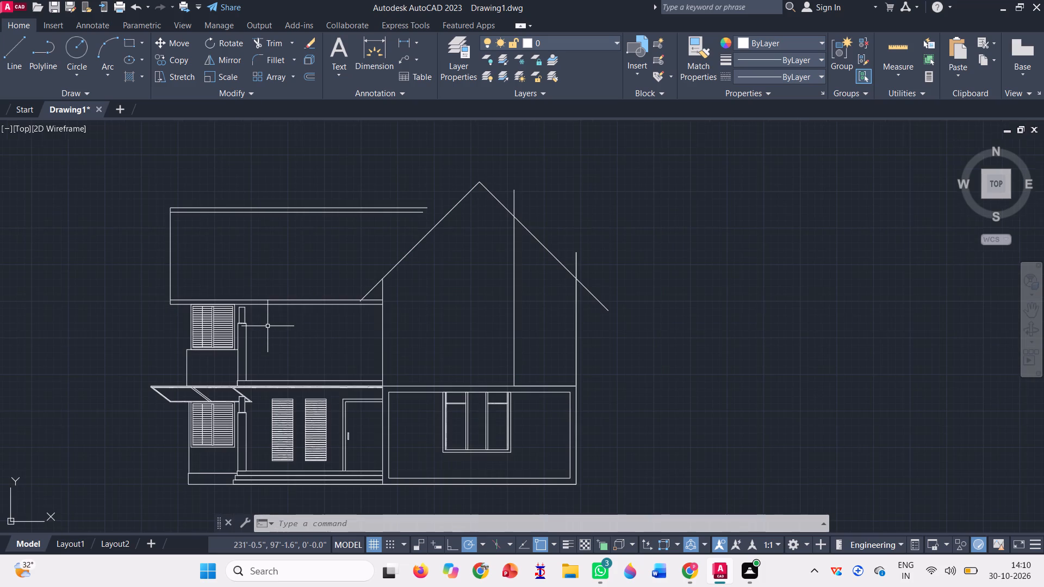
{"action": "scroll", "coordinate": [246, 324], "scroll_direction": "up", "scroll_amount": 3}
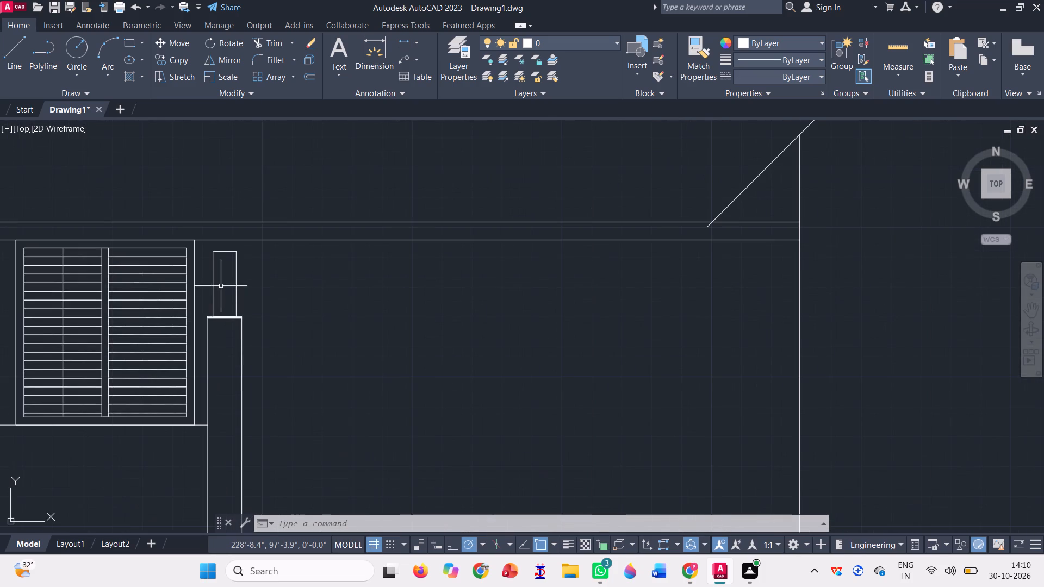
{"action": "type", "text": "xl"}
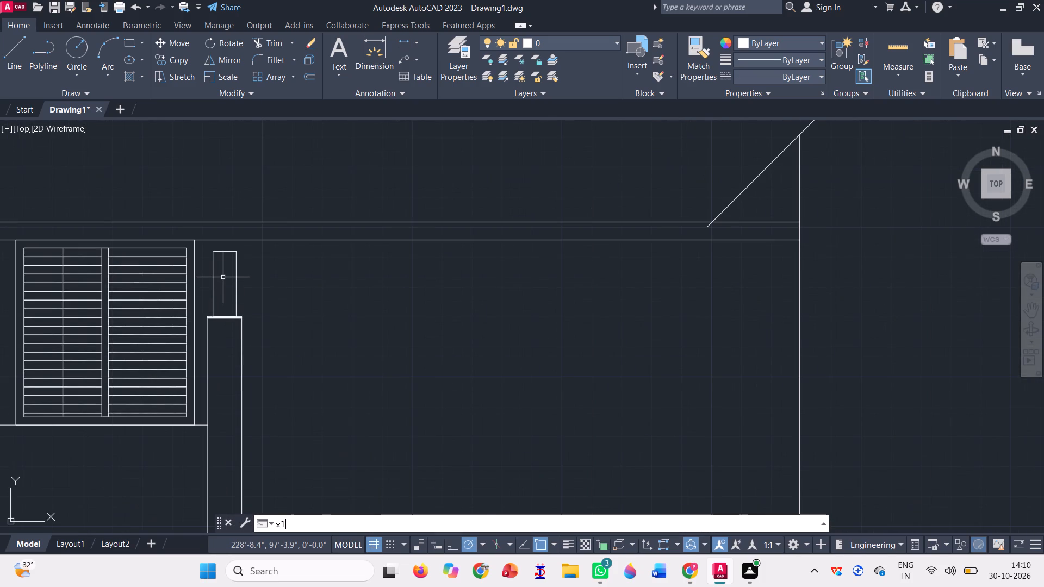
{"action": "key", "text": "Return"}
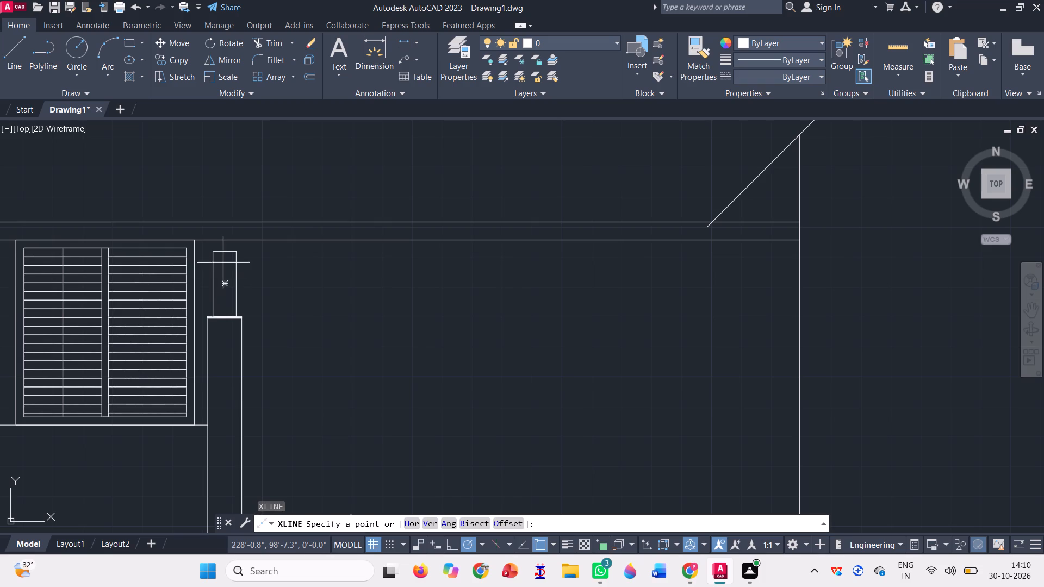
{"action": "left_click", "coordinate": [210, 249]}
{"action": "left_click", "coordinate": [210, 173]}
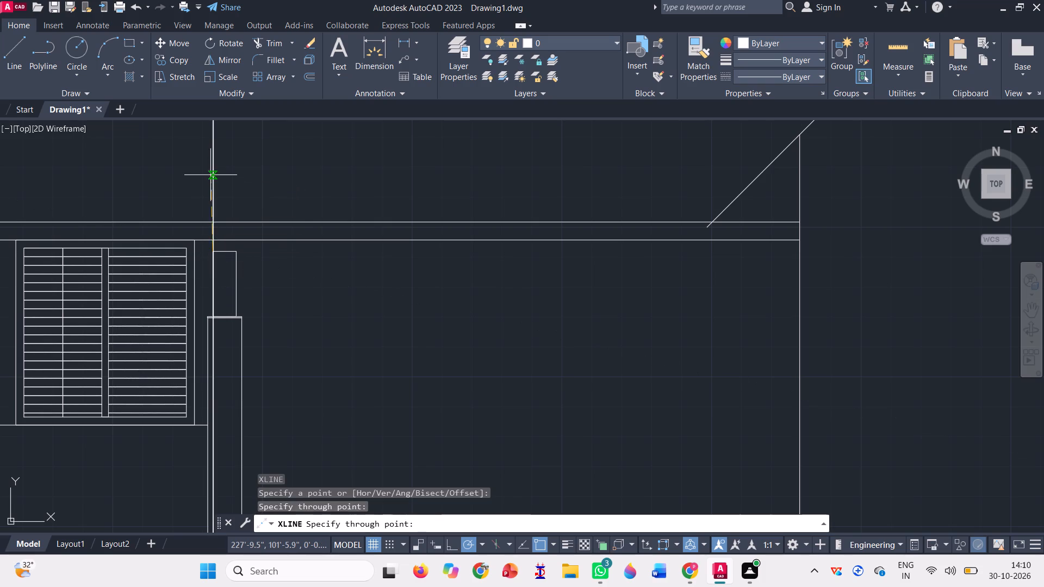
{"action": "key", "text": "space"}
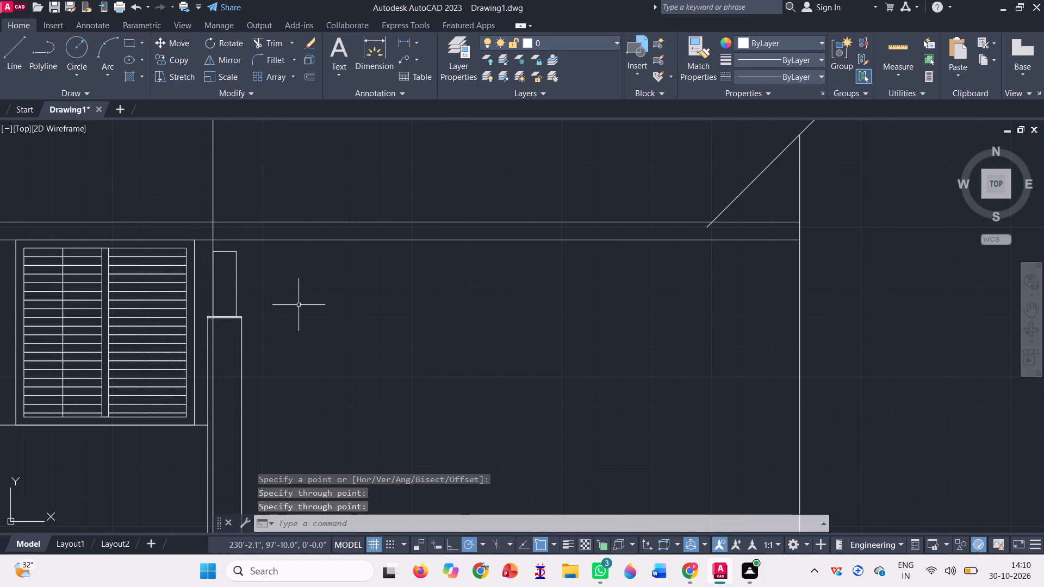
Draw a rectangle from the construction line's intersection with the roof underside to the small column rectangle's opposite bottom corner.
{"action": "left_click", "coordinate": [125, 41]}
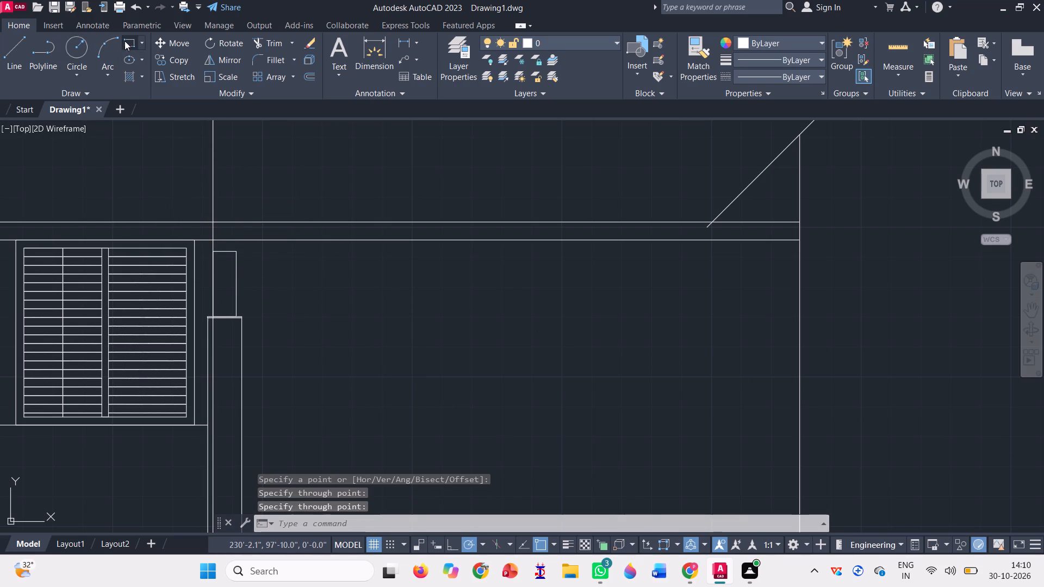
{"action": "scroll", "coordinate": [223, 268], "scroll_direction": "up", "scroll_amount": 3}
{"action": "left_click", "coordinate": [177, 146]}
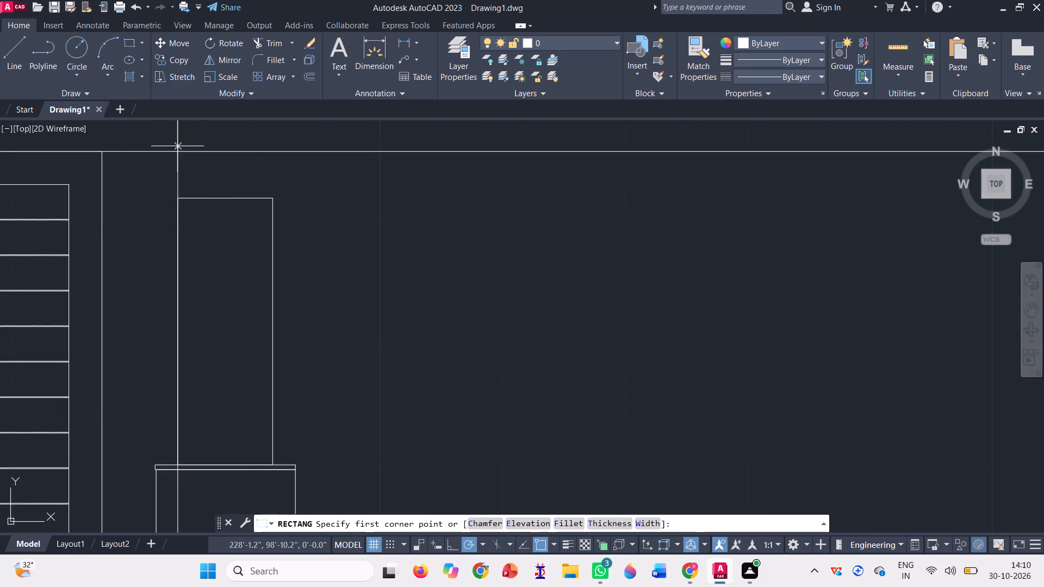
{"action": "scroll", "coordinate": [285, 344], "scroll_direction": "down", "scroll_amount": 1}
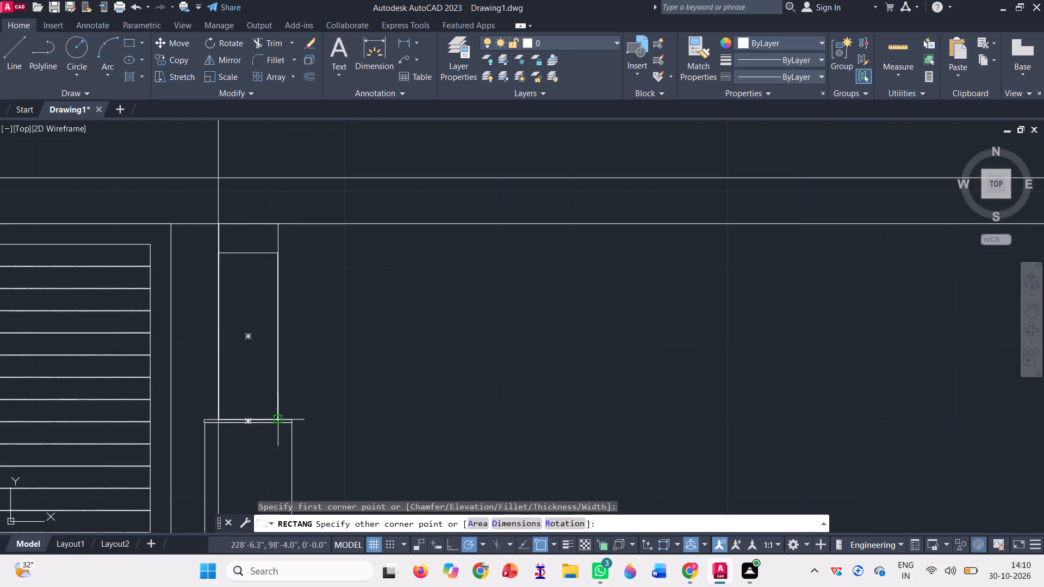
{"action": "scroll", "coordinate": [276, 420], "scroll_direction": "up", "scroll_amount": 3}
{"action": "left_click", "coordinate": [281, 422]}
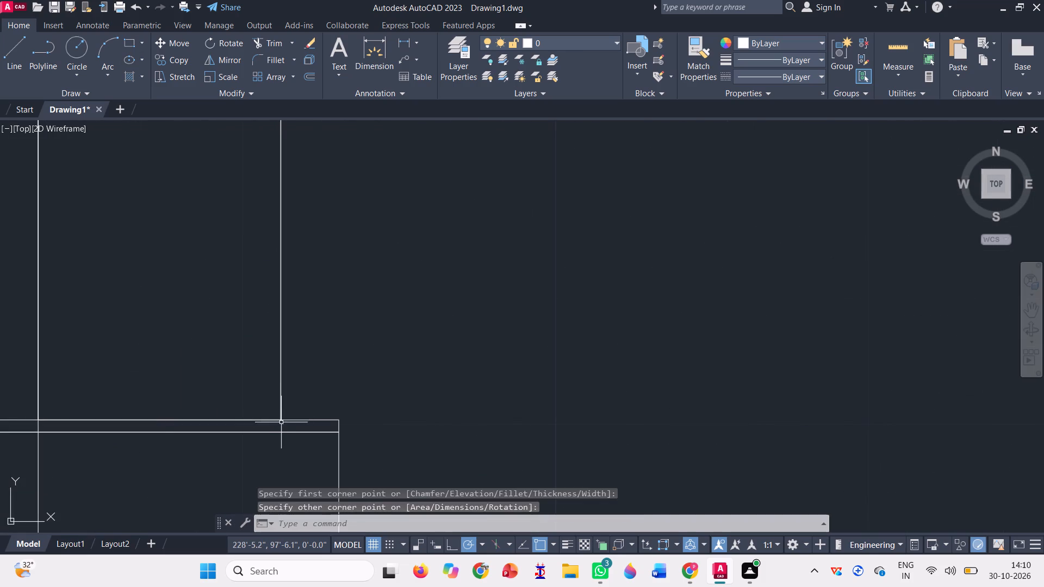
Erase the original shorter rectangle above the upper-floor column and the vertical construction line.
{"action": "scroll", "coordinate": [283, 430], "scroll_direction": "down", "scroll_amount": 3}
{"action": "left_click", "coordinate": [263, 179]}
{"action": "left_click", "coordinate": [229, 147]}
{"action": "scroll", "coordinate": [242, 302], "scroll_direction": "down", "scroll_amount": 3}
{"action": "key", "text": "Delete"}
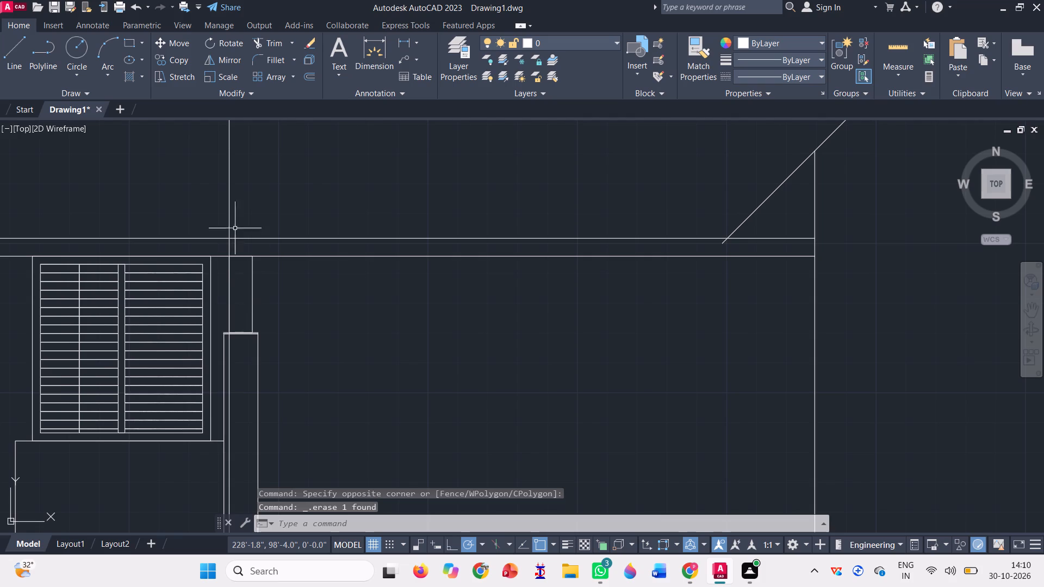
{"action": "left_click", "coordinate": [228, 194]}
{"action": "key", "text": "Delete"}
{"action": "key", "text": "Delete"}
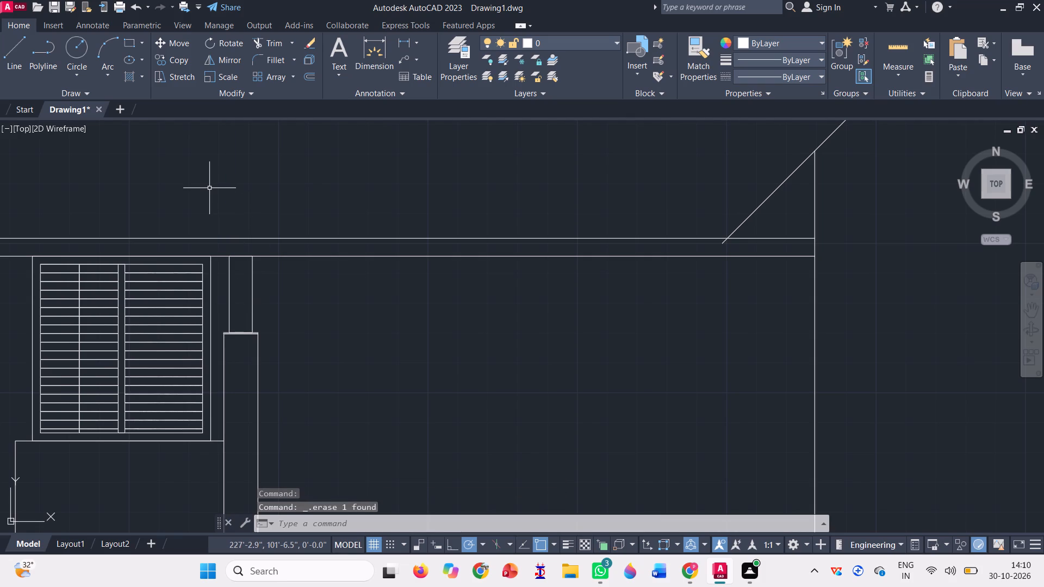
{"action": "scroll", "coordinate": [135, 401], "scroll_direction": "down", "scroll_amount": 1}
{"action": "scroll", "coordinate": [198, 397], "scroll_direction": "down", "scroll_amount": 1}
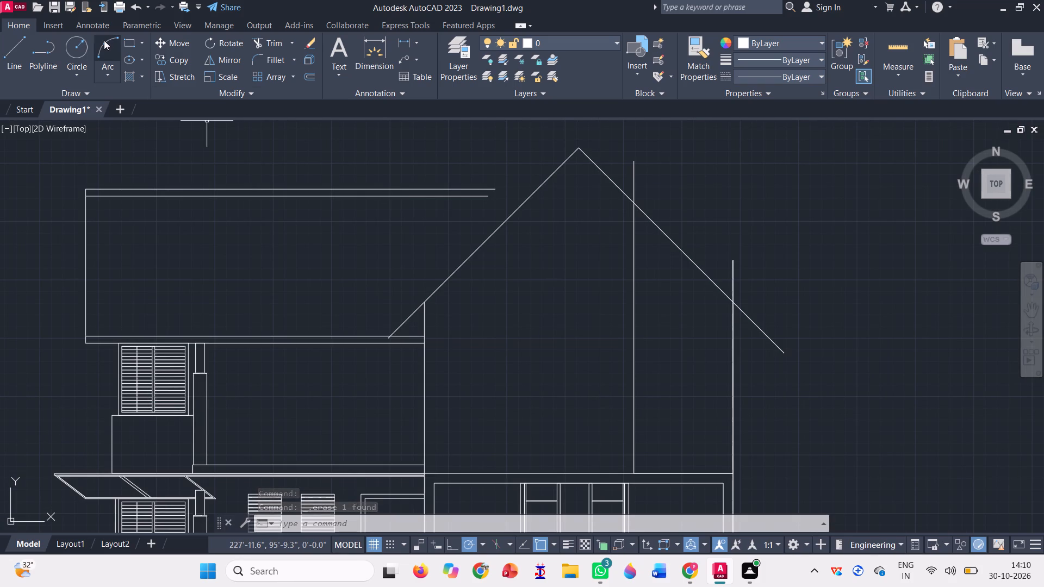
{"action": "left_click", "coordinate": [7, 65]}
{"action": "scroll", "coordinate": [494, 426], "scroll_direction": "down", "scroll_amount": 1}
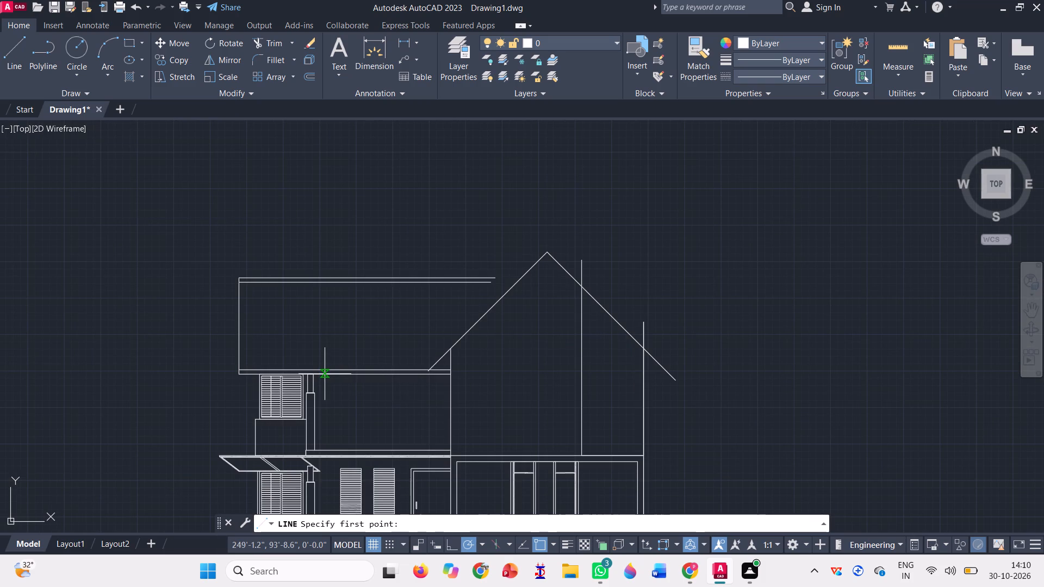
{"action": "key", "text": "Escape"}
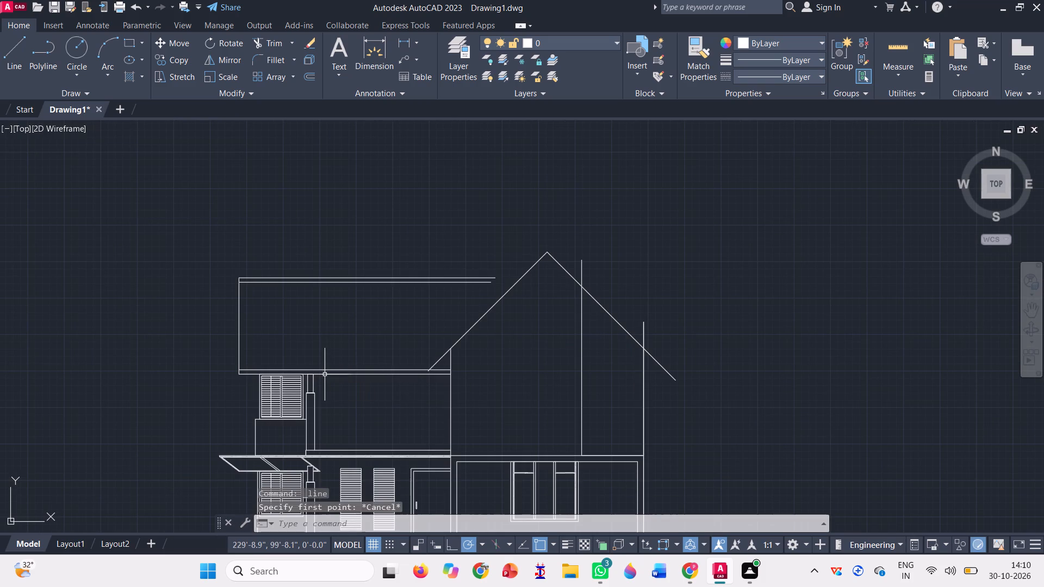
Move the two upper horizontal roof lines down so the lower one's inner end meets the gable's sloping line.
{"action": "left_click", "coordinate": [341, 296]}
{"action": "left_click", "coordinate": [265, 231]}
{"action": "type", "text": "co"}
{"action": "key", "text": "BackSpace"}
{"action": "key", "text": "BackSpace"}
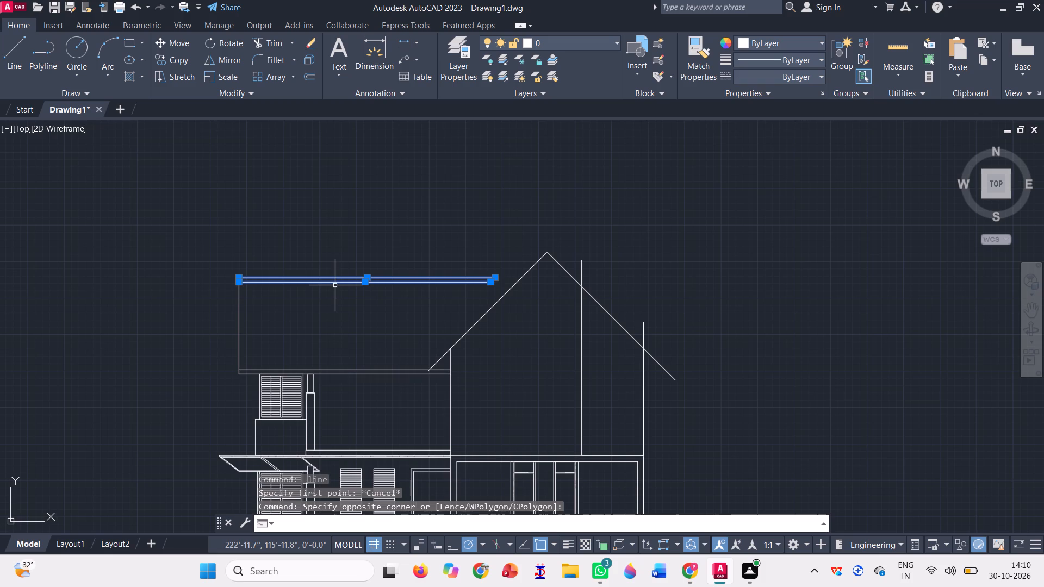
{"action": "type", "text": "m"}
{"action": "key", "text": "space"}
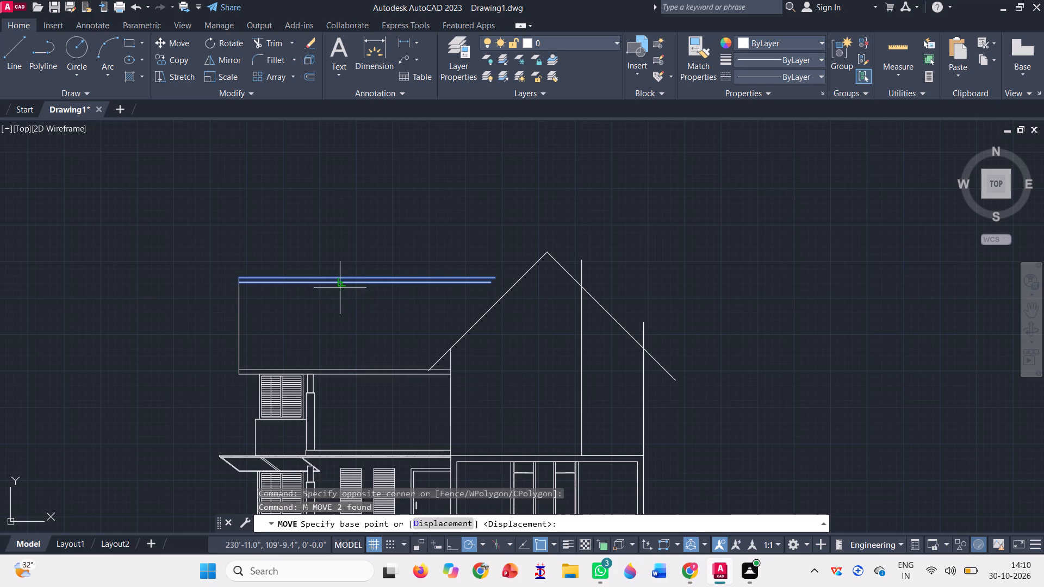
{"action": "scroll", "coordinate": [362, 286], "scroll_direction": "up", "scroll_amount": 3}
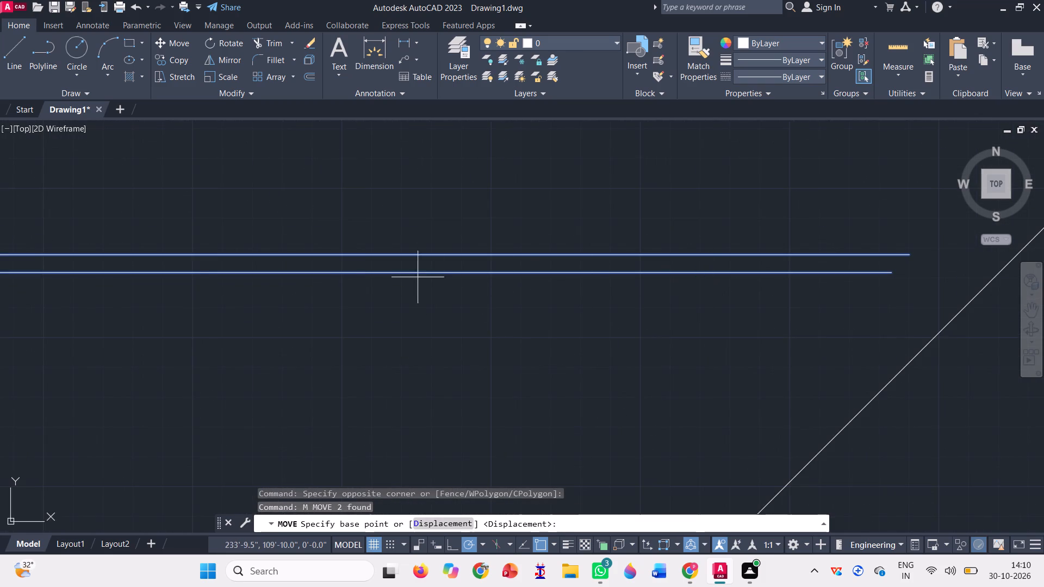
{"action": "scroll", "coordinate": [417, 276], "scroll_direction": "down", "scroll_amount": 2}
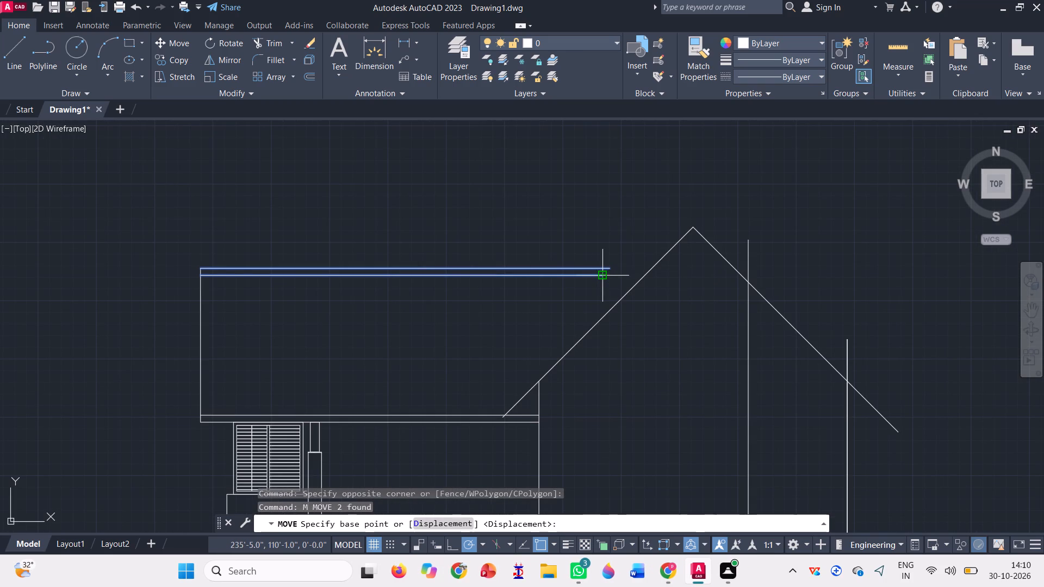
{"action": "left_click", "coordinate": [602, 277]}
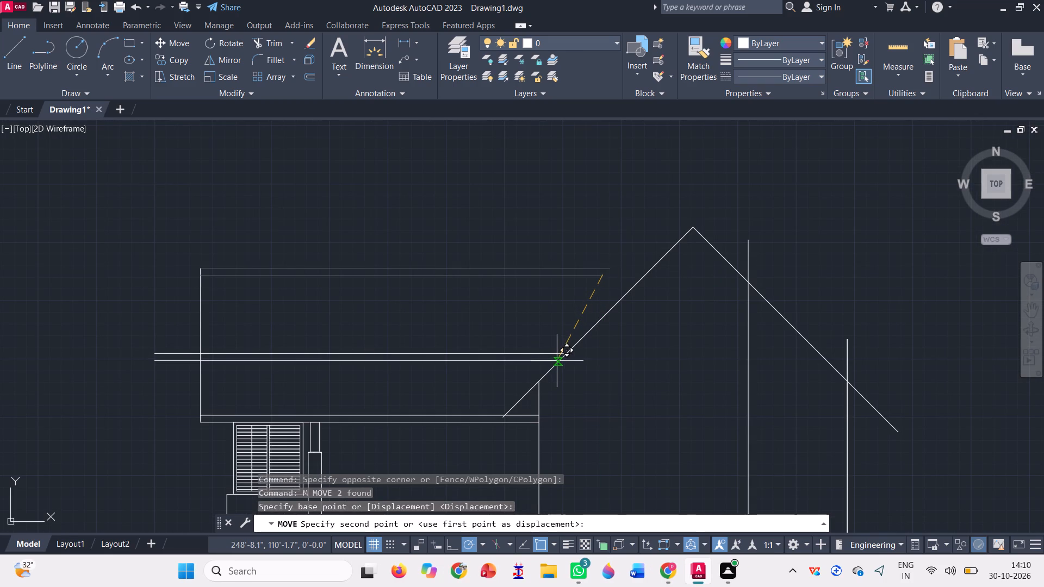
{"action": "scroll", "coordinate": [557, 361], "scroll_direction": "up", "scroll_amount": 1}
{"action": "scroll", "coordinate": [563, 357], "scroll_direction": "down", "scroll_amount": 1}
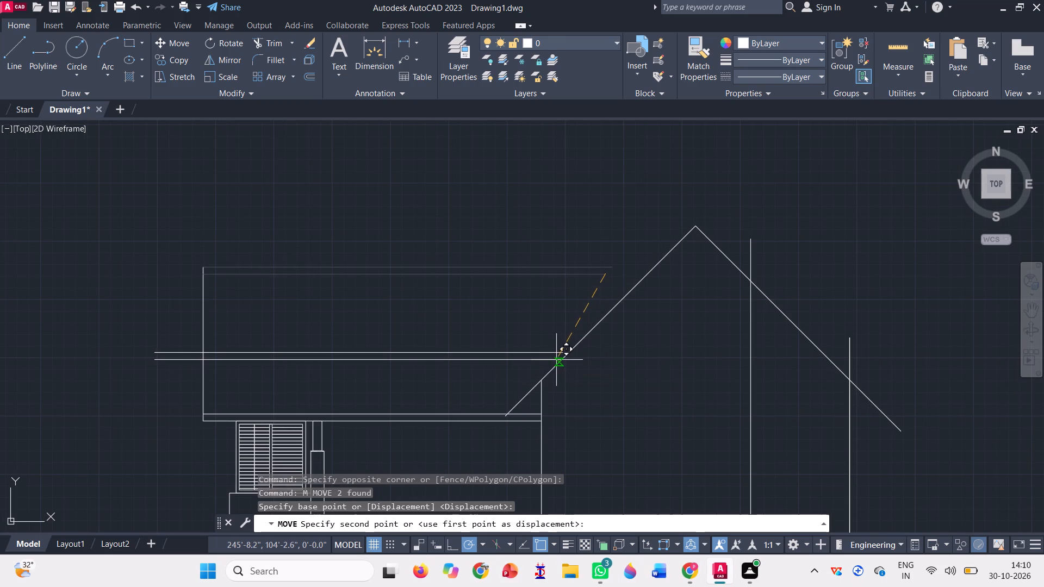
{"action": "left_click", "coordinate": [564, 356]}
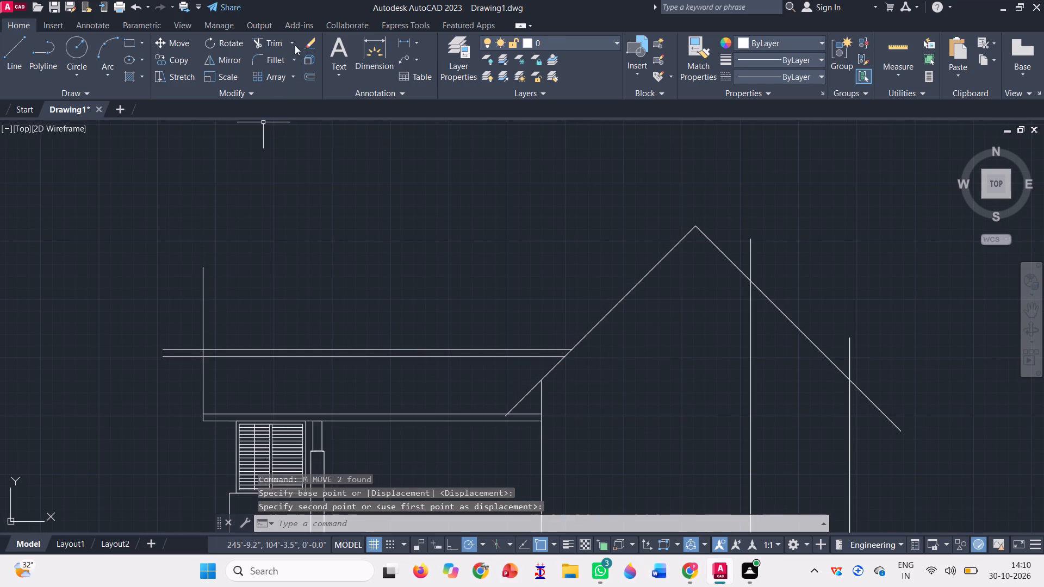
Trim the vertical roof-end line above the lowered roof lines and the horizontal ends that overhang it.
{"action": "left_click", "coordinate": [275, 40]}
{"action": "left_click", "coordinate": [191, 298]}
{"action": "left_click", "coordinate": [239, 292]}
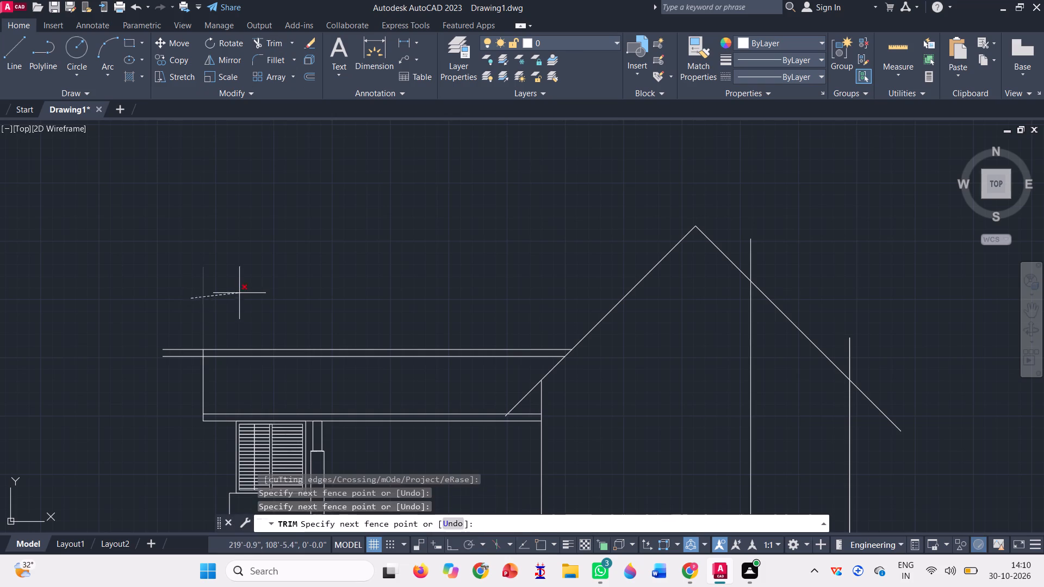
{"action": "left_click", "coordinate": [186, 386]}
{"action": "left_click", "coordinate": [169, 320]}
{"action": "scroll", "coordinate": [271, 295], "scroll_direction": "down", "scroll_amount": 1}
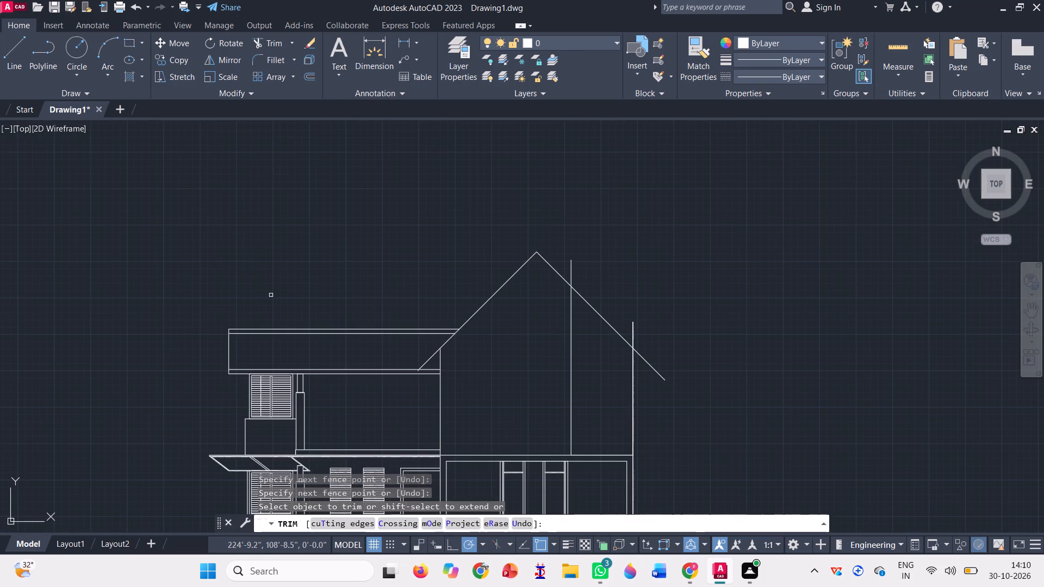
{"action": "key", "text": "Escape"}
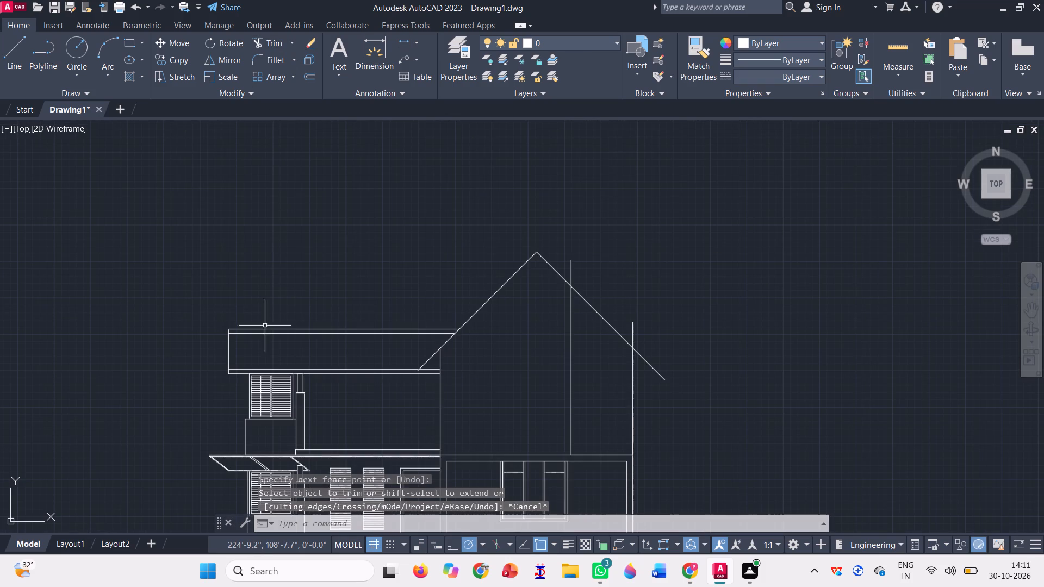
Trim the inner vertical line and the outer wall line where they extend above the gable's far roof slope.
{"action": "scroll", "coordinate": [394, 371], "scroll_direction": "up", "scroll_amount": 1}
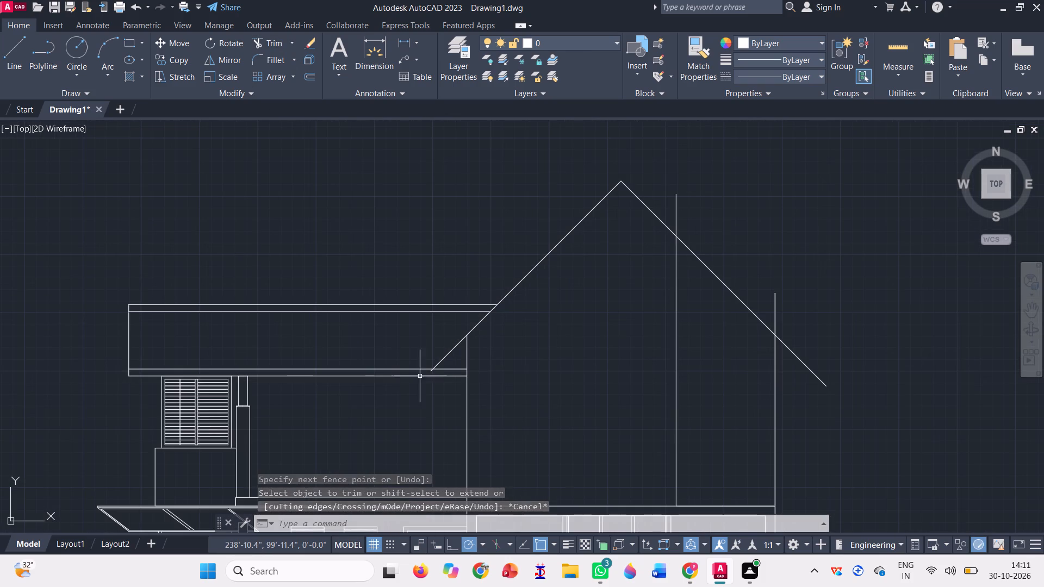
{"action": "scroll", "coordinate": [493, 282], "scroll_direction": "down", "scroll_amount": 1}
{"action": "left_click", "coordinate": [268, 43]}
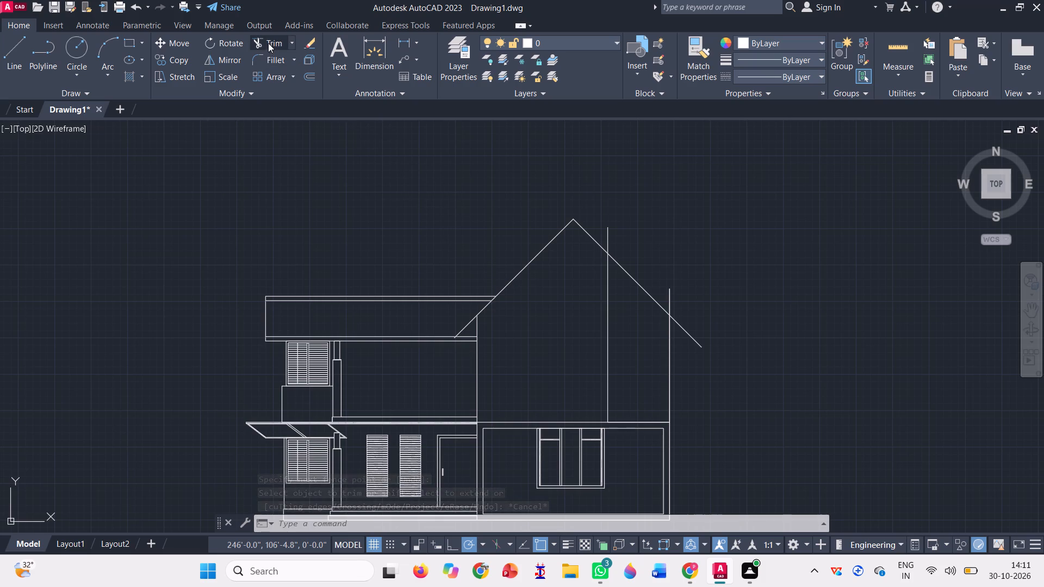
{"action": "left_click", "coordinate": [610, 235]}
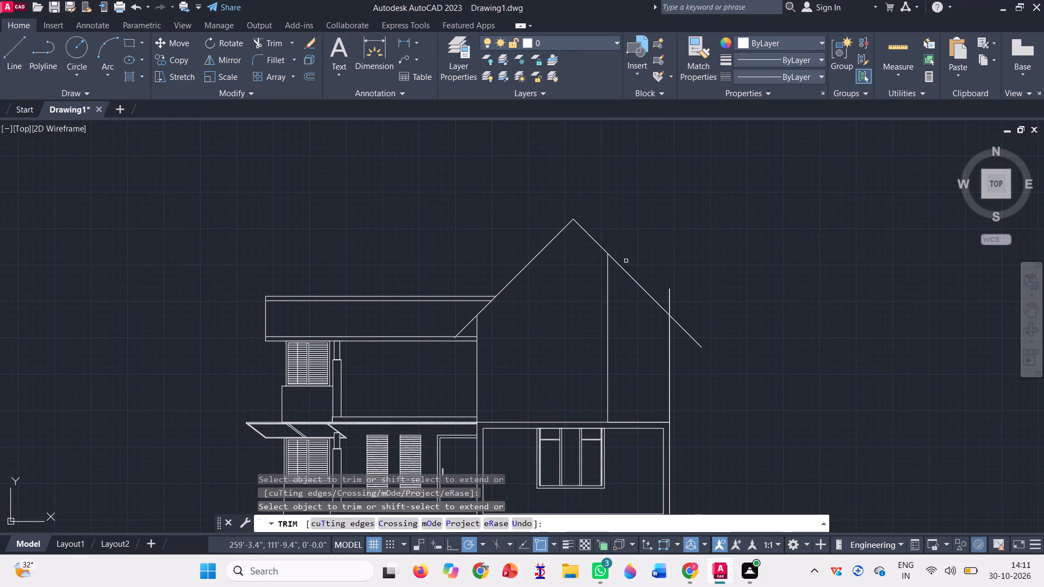
{"action": "left_click", "coordinate": [672, 303]}
{"action": "left_click", "coordinate": [670, 296]}
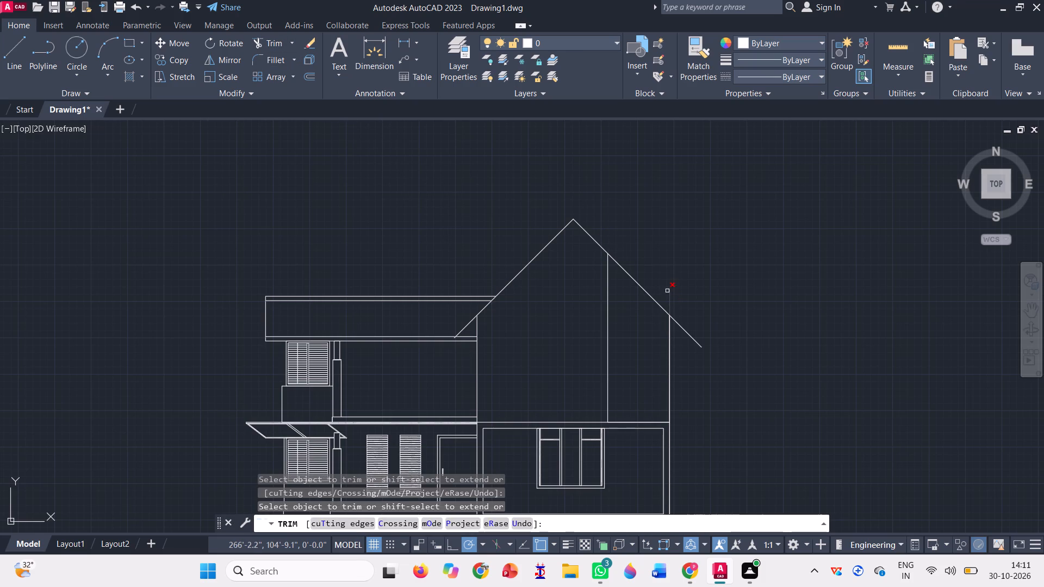
{"action": "left_click", "coordinate": [667, 288]}
{"action": "left_click", "coordinate": [674, 293]}
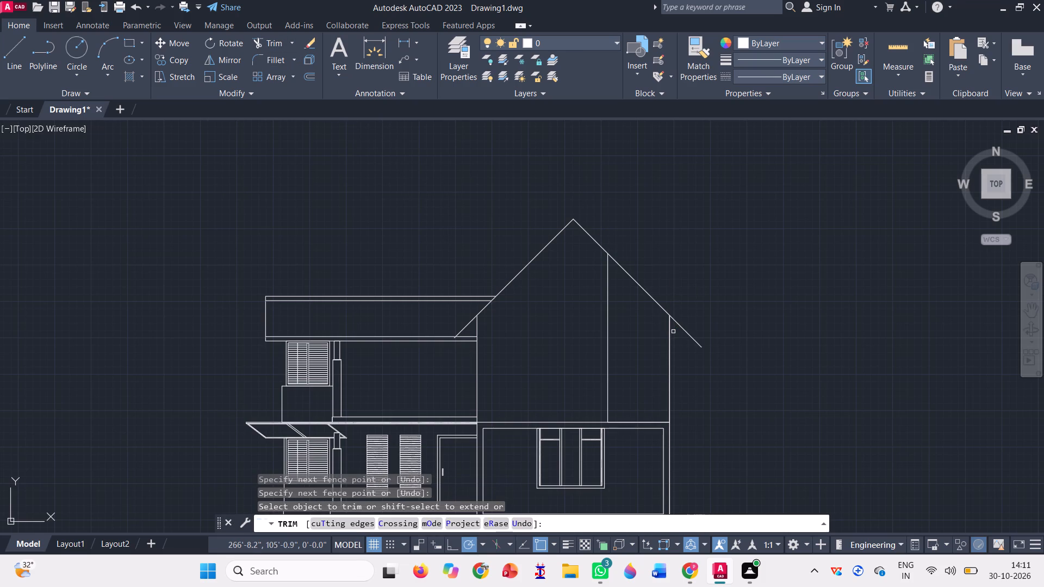
{"action": "left_click", "coordinate": [668, 334]}
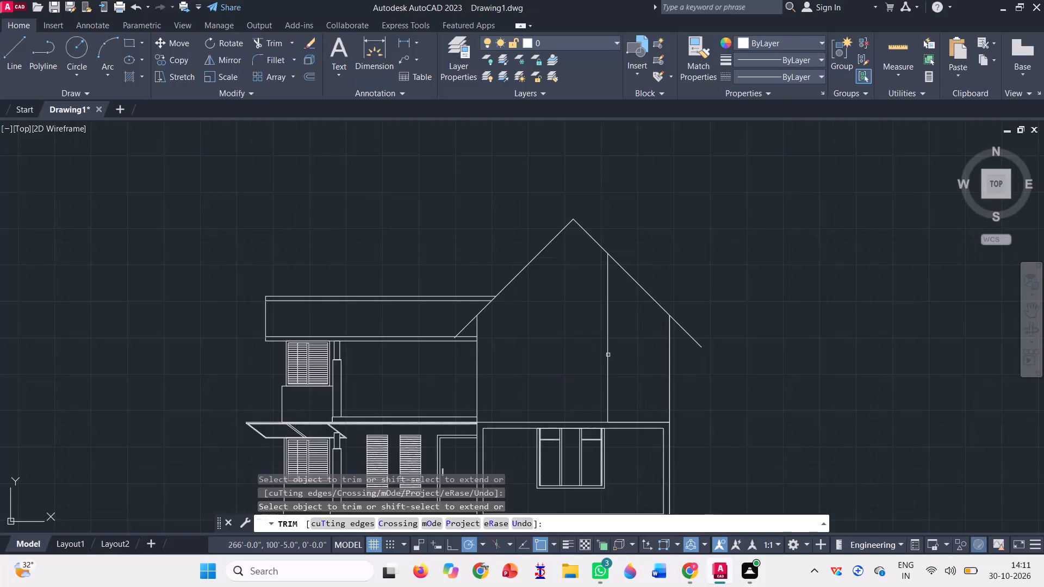
{"action": "key", "text": "Escape"}
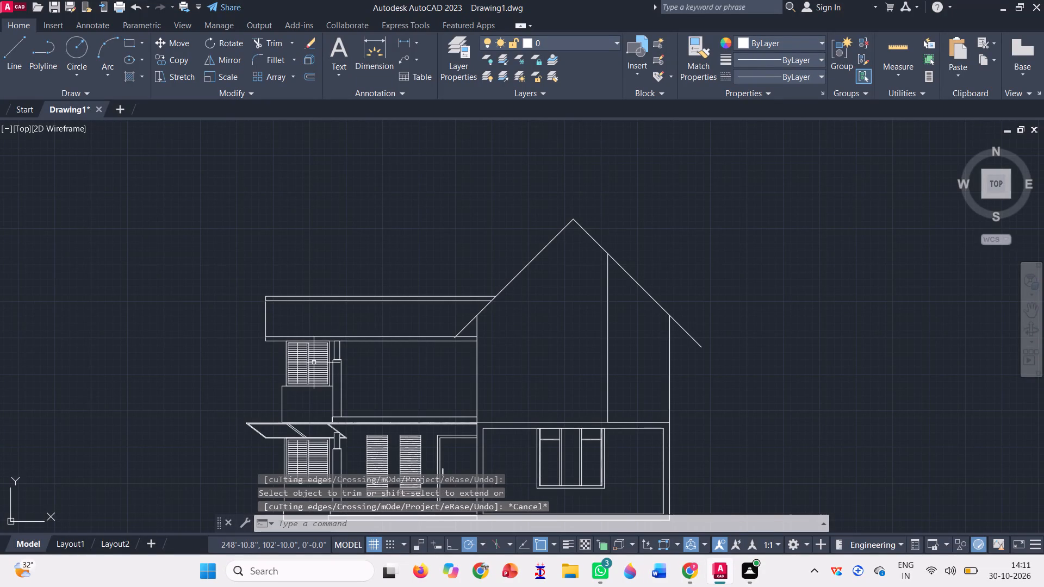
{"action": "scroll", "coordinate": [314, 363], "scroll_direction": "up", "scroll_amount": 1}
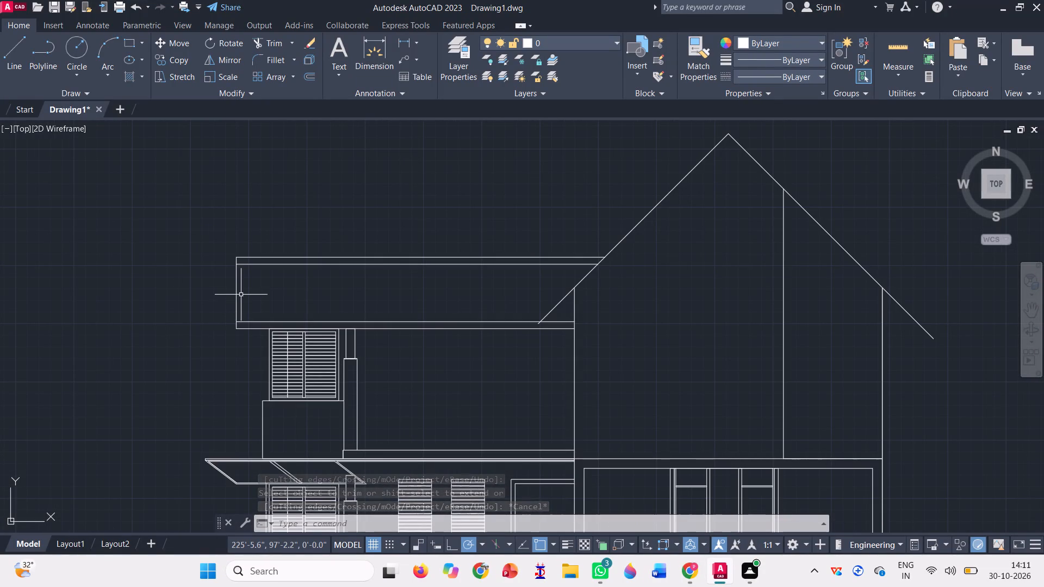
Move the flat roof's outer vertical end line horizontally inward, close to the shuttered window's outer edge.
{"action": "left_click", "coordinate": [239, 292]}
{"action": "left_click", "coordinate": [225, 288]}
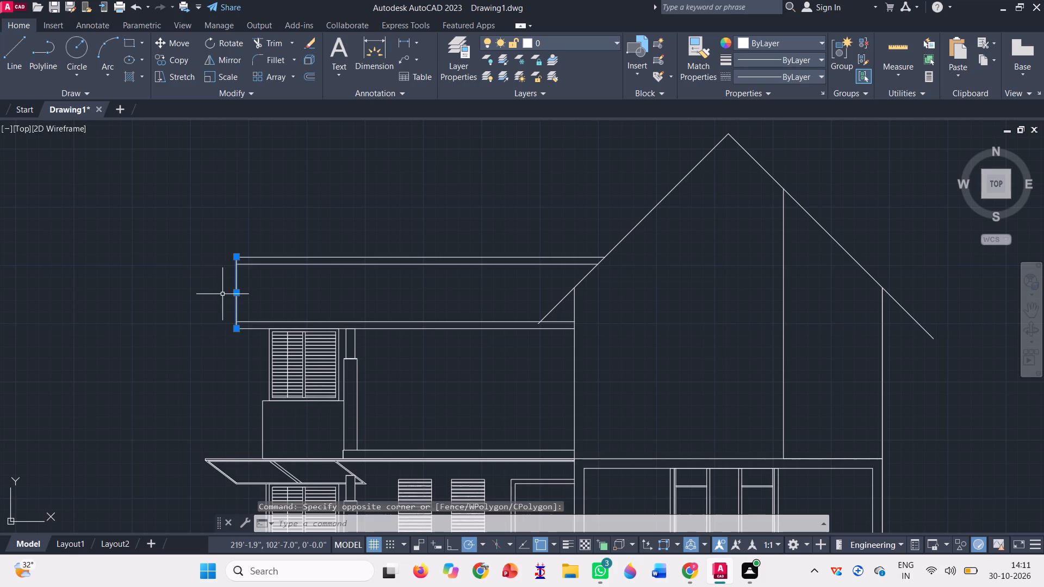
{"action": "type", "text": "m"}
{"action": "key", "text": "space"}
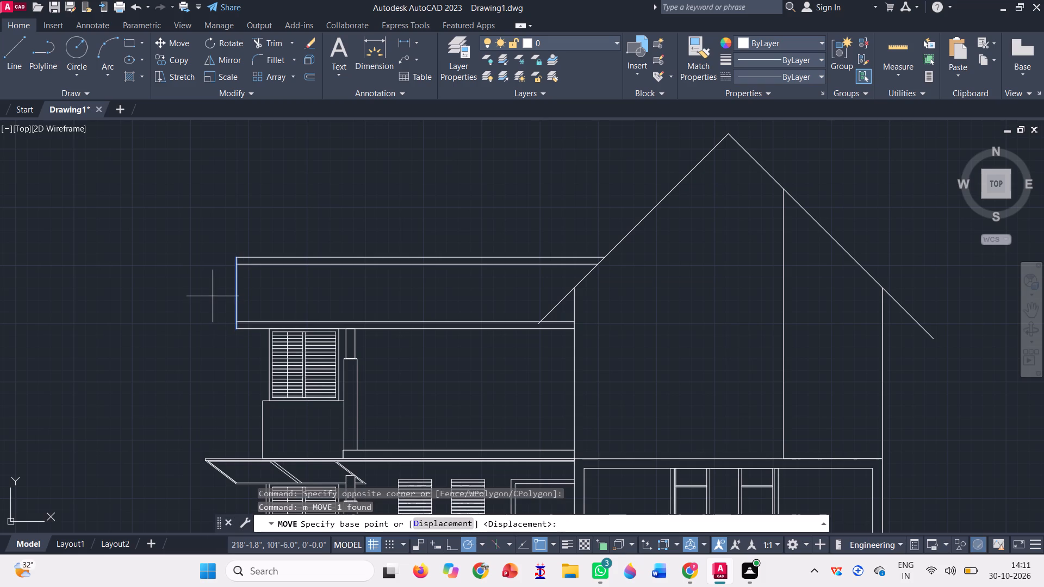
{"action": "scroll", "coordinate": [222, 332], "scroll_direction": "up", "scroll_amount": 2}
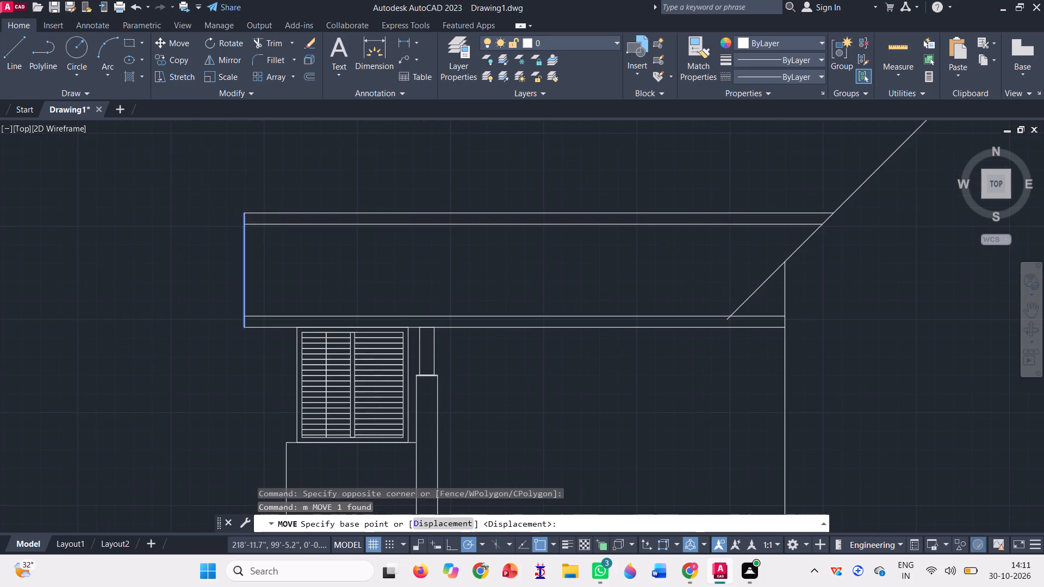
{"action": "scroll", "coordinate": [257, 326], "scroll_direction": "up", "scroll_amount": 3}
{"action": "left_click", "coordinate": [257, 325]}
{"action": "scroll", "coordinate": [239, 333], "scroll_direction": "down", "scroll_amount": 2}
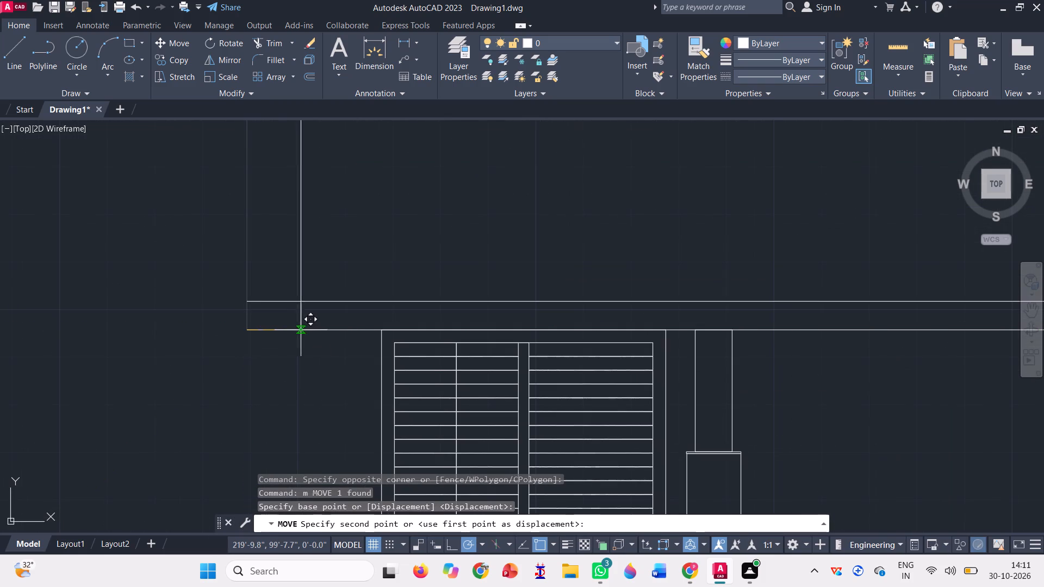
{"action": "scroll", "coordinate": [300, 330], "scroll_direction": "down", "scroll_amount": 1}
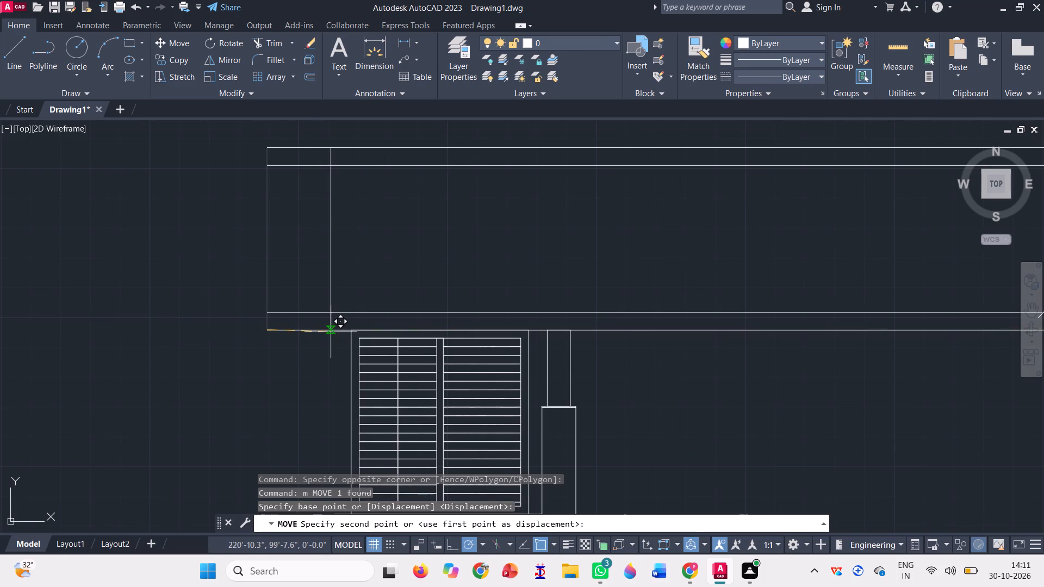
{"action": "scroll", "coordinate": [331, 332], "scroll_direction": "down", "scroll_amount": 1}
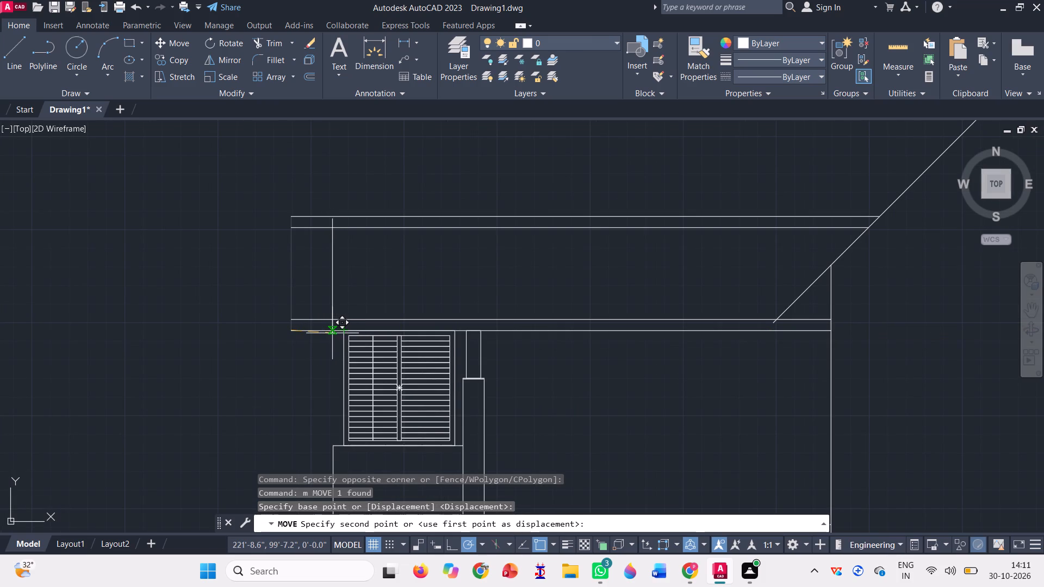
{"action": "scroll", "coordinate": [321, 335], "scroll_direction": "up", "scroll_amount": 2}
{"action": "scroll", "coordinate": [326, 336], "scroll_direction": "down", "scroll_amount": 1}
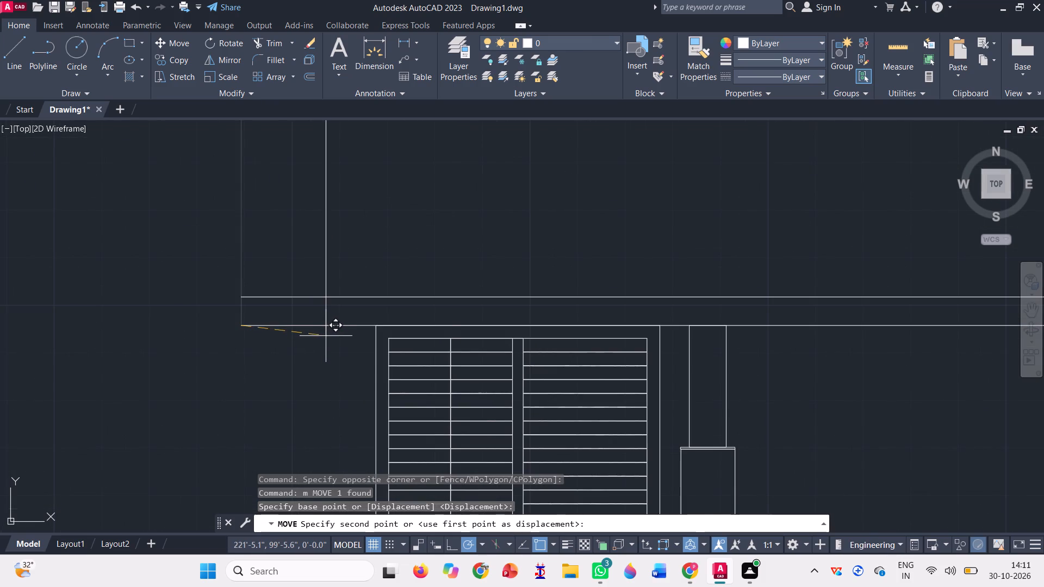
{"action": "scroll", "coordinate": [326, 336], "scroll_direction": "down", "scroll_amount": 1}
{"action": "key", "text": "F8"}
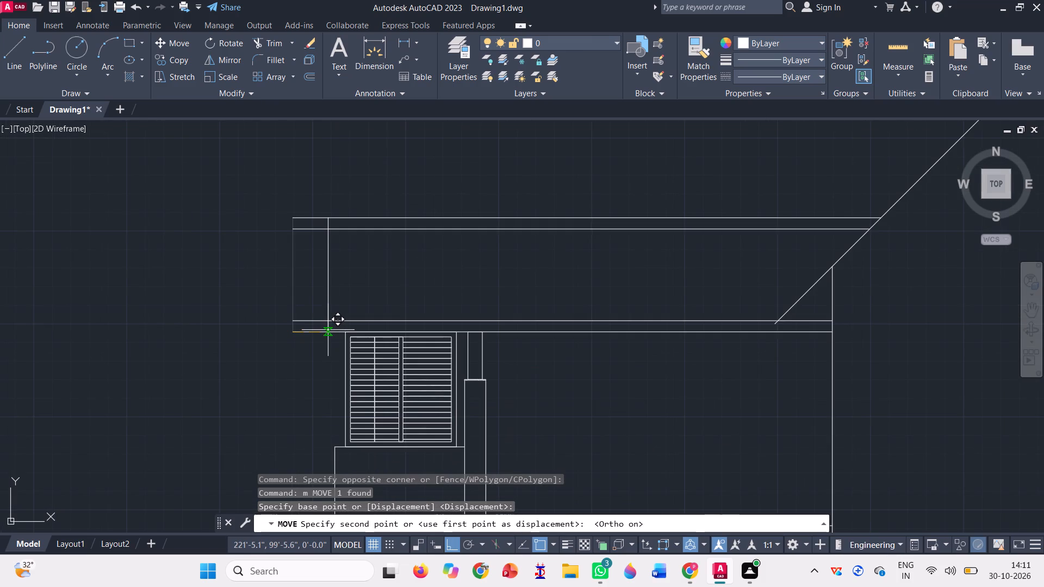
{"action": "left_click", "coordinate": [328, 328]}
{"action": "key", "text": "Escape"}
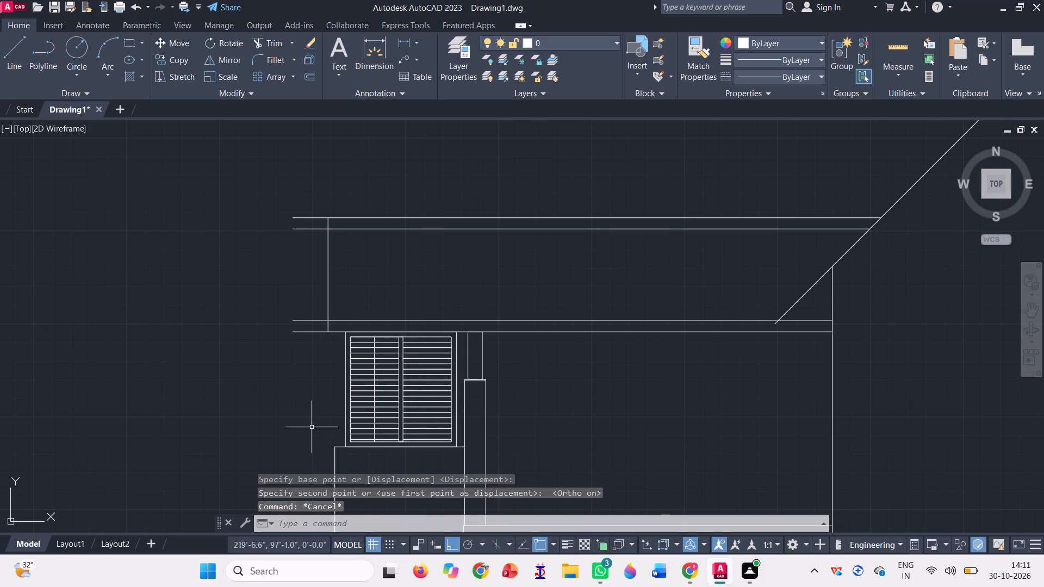
Draw a vertical construction line through the outer top corner of the wall below the shuttered window.
{"action": "type", "text": "xl"}
{"action": "key", "text": "Return"}
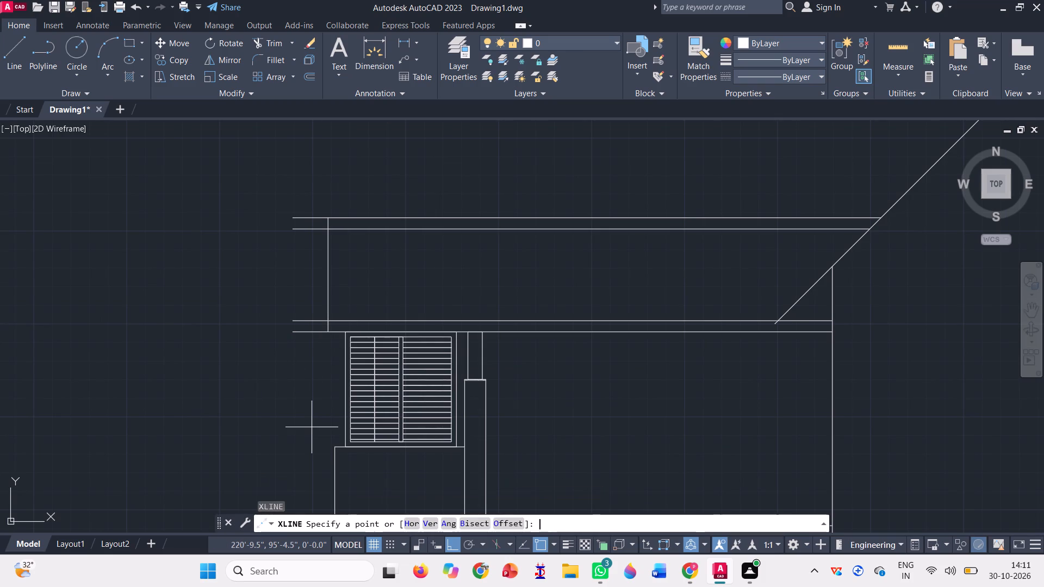
{"action": "left_click", "coordinate": [337, 446]}
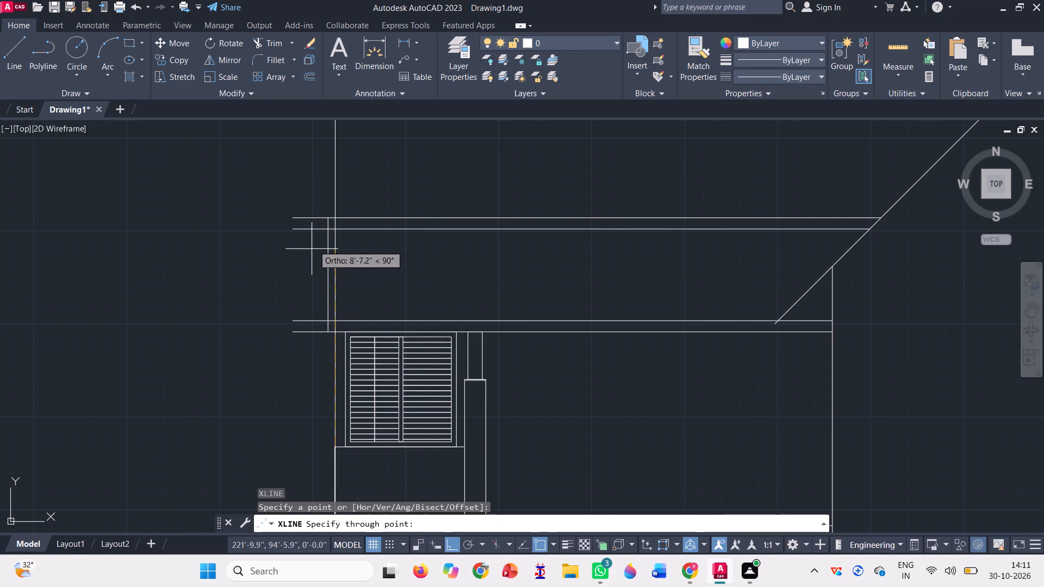
{"action": "left_click", "coordinate": [343, 182]}
{"action": "key", "text": "space"}
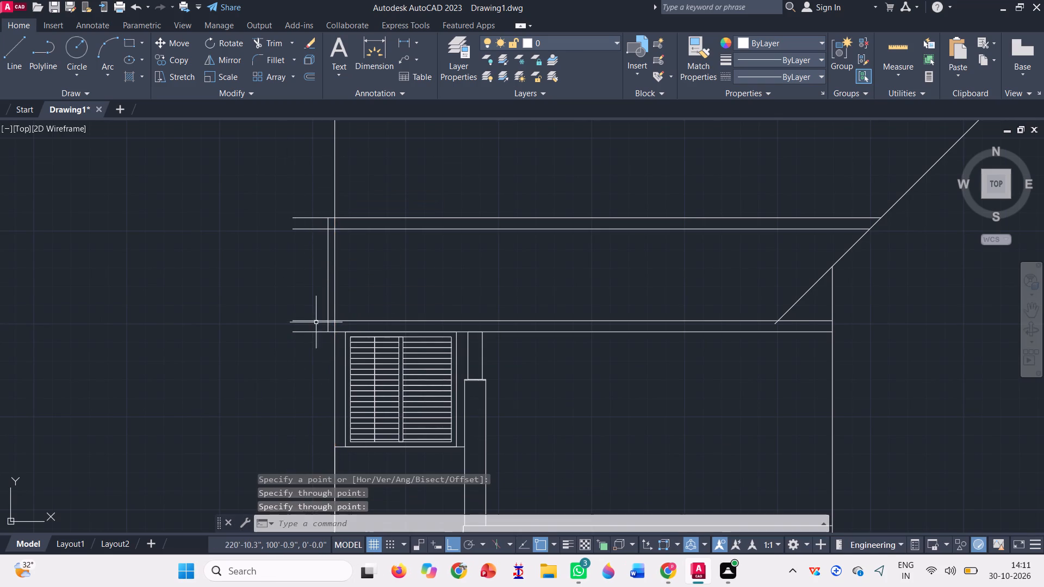
Move the flat roof's vertical end line from its lower end onto the vertical construction line, aligning it with the wall below.
{"action": "scroll", "coordinate": [323, 309], "scroll_direction": "up", "scroll_amount": 2}
{"action": "left_click", "coordinate": [344, 298]}
{"action": "left_click", "coordinate": [303, 271]}
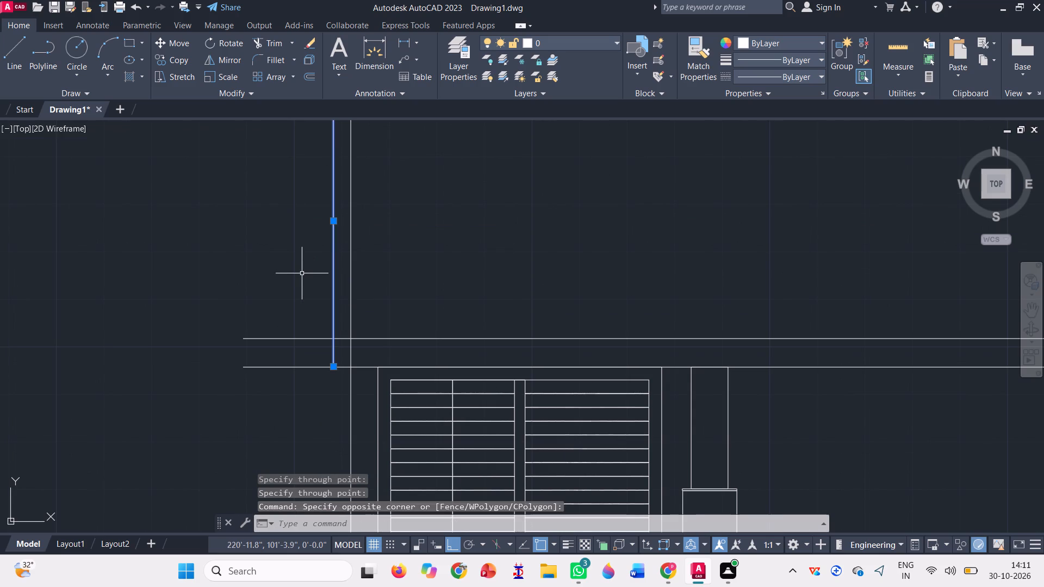
{"action": "type", "text": "co"}
{"action": "key", "text": "BackSpace"}
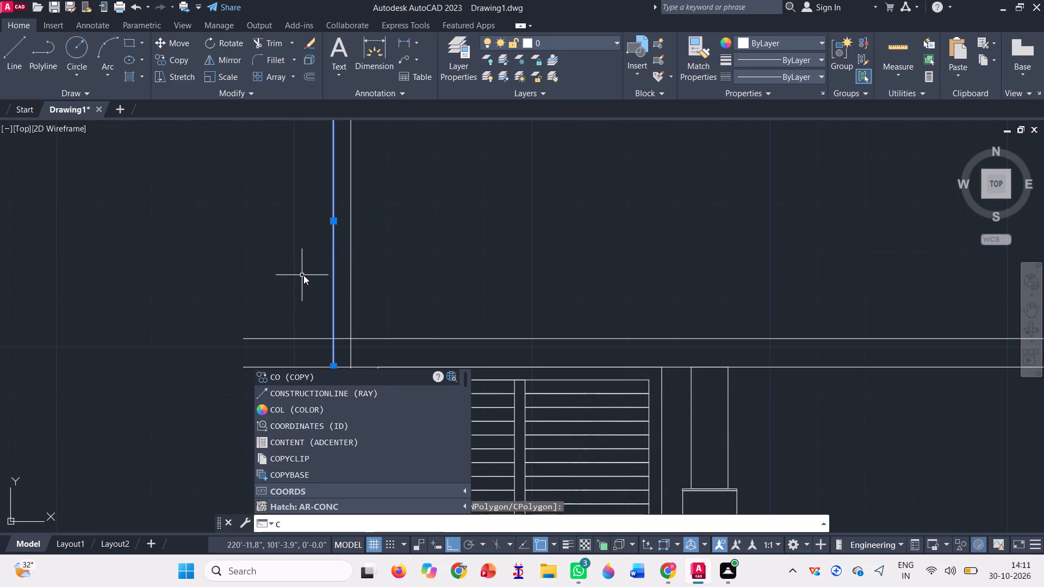
{"action": "key", "text": "BackSpace"}
{"action": "type", "text": "m"}
{"action": "key", "text": "space"}
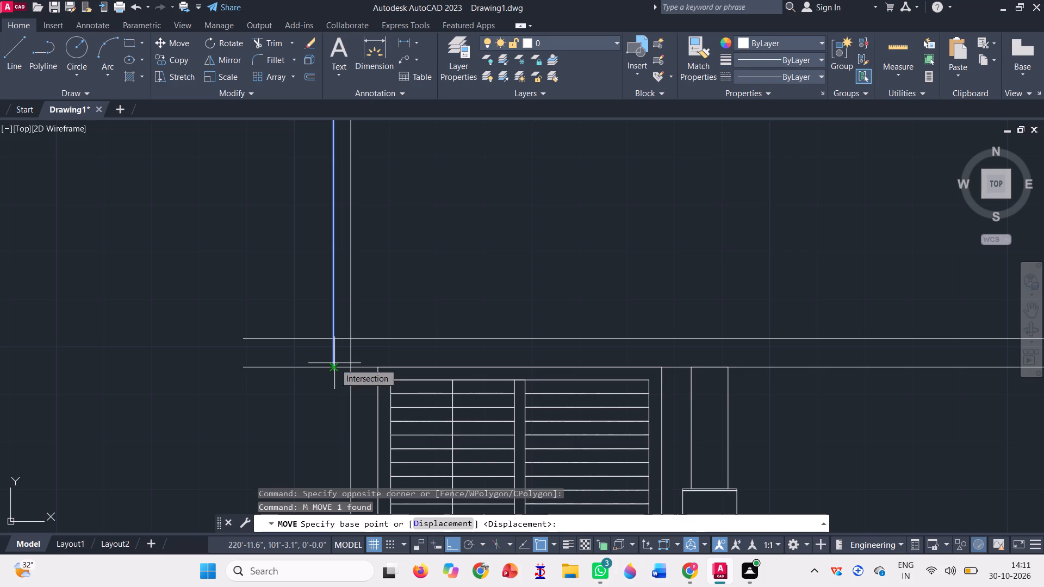
{"action": "scroll", "coordinate": [333, 362], "scroll_direction": "up", "scroll_amount": 3}
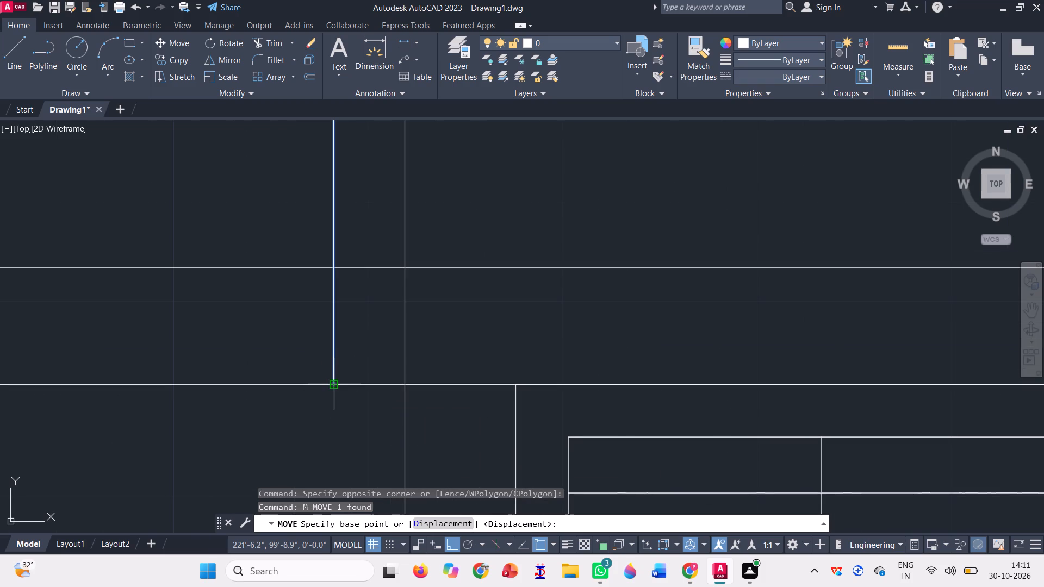
{"action": "left_click", "coordinate": [332, 383]}
{"action": "left_click", "coordinate": [405, 385]}
Erase the vertical construction line at the flat roof's outer end.
{"action": "scroll", "coordinate": [328, 399], "scroll_direction": "down", "scroll_amount": 2}
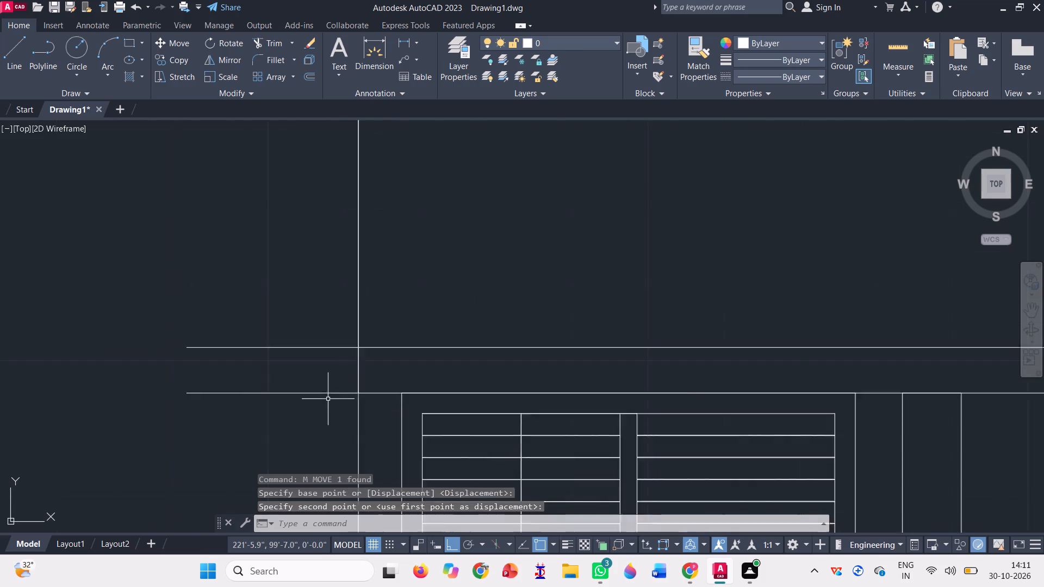
{"action": "scroll", "coordinate": [327, 399], "scroll_direction": "down", "scroll_amount": 4}
{"action": "left_click", "coordinate": [367, 158]}
{"action": "left_click", "coordinate": [155, 160]}
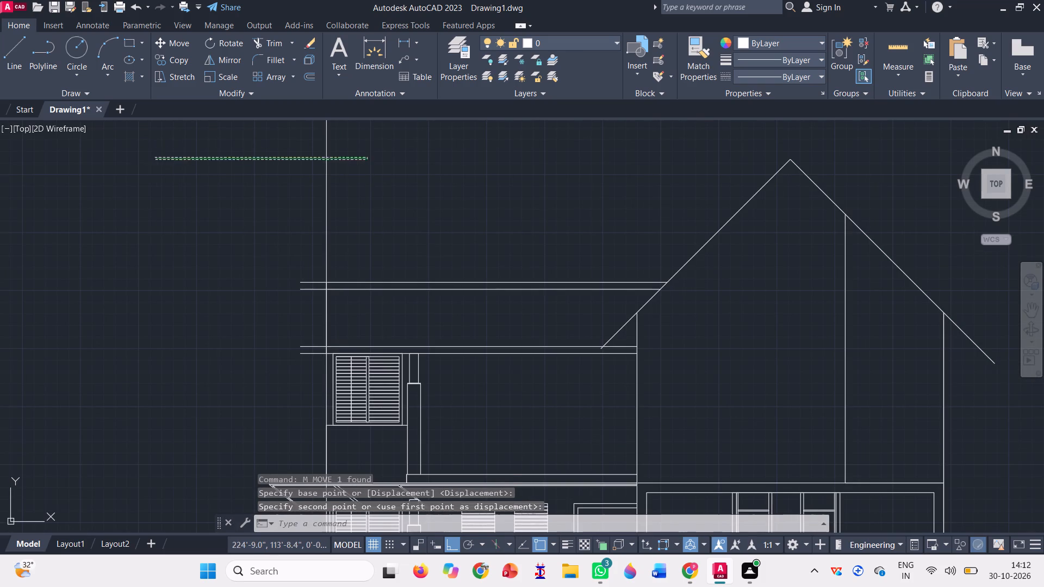
{"action": "key", "text": "Delete"}
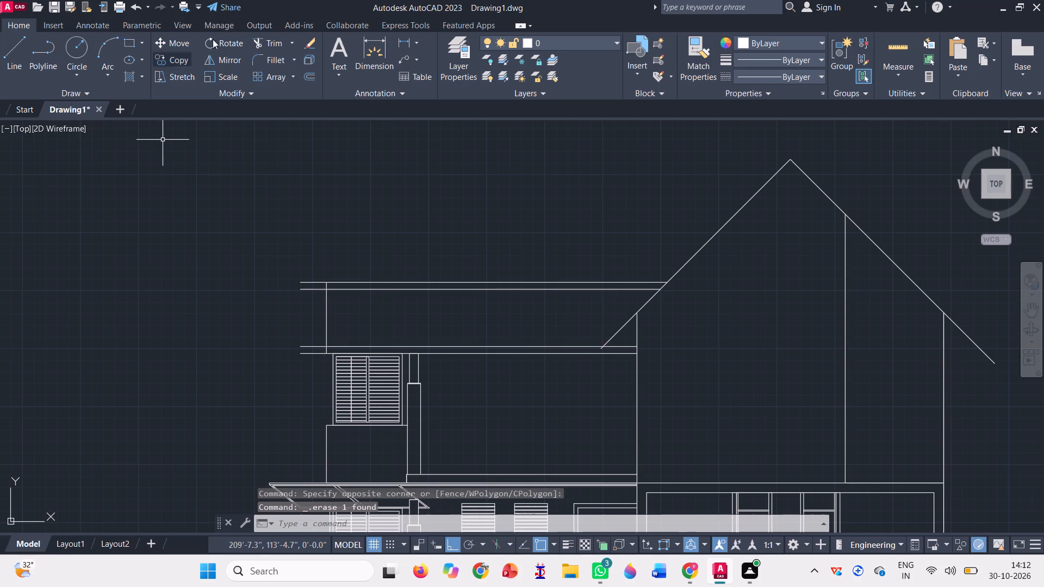
Trim the four horizontal roof lines where they overhang the vertical roof-end line.
{"action": "left_click", "coordinate": [260, 43]}
{"action": "left_click", "coordinate": [302, 370]}
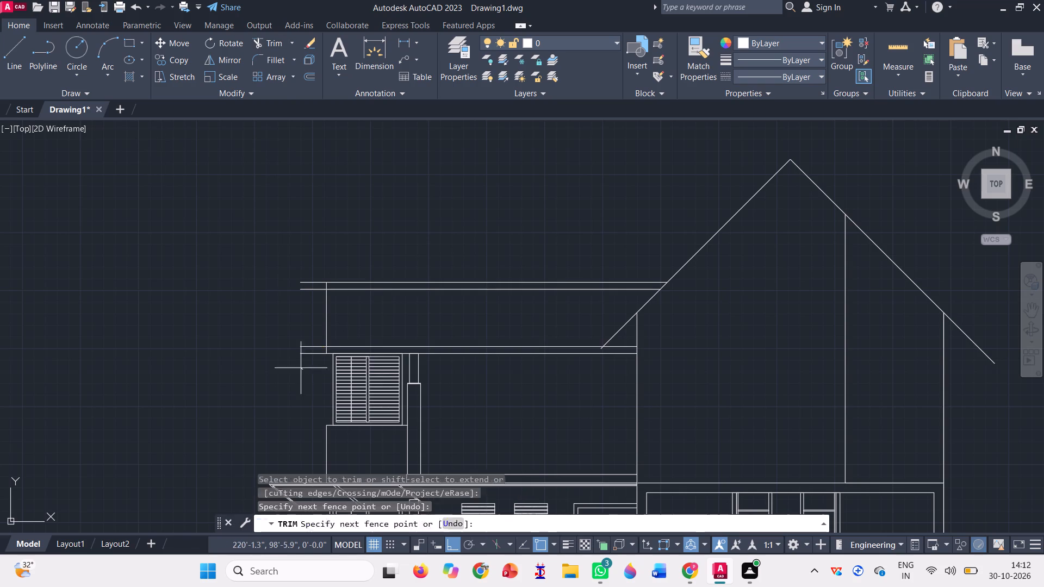
{"action": "left_click", "coordinate": [304, 250]}
{"action": "key", "text": "Escape"}
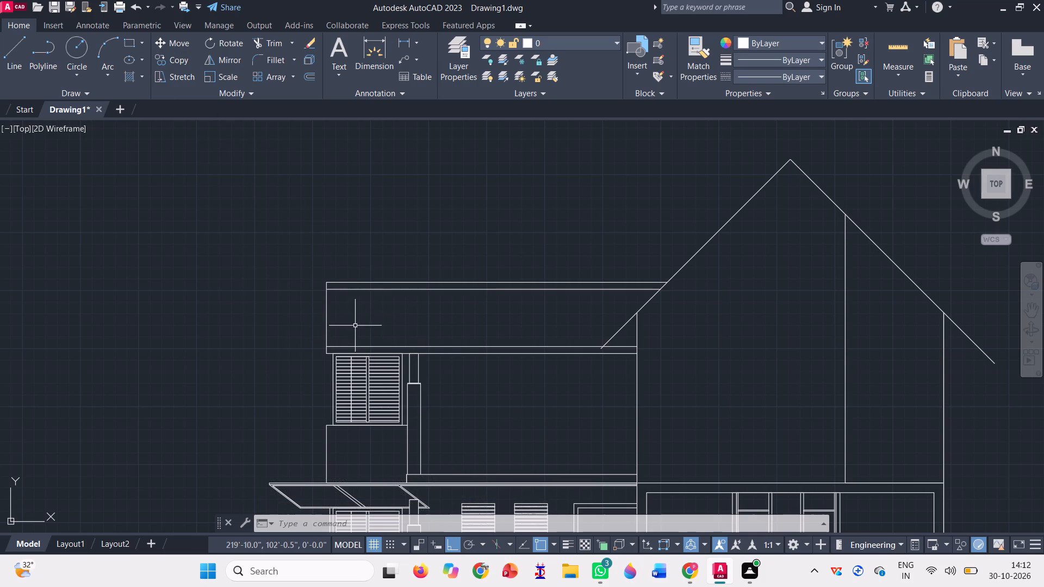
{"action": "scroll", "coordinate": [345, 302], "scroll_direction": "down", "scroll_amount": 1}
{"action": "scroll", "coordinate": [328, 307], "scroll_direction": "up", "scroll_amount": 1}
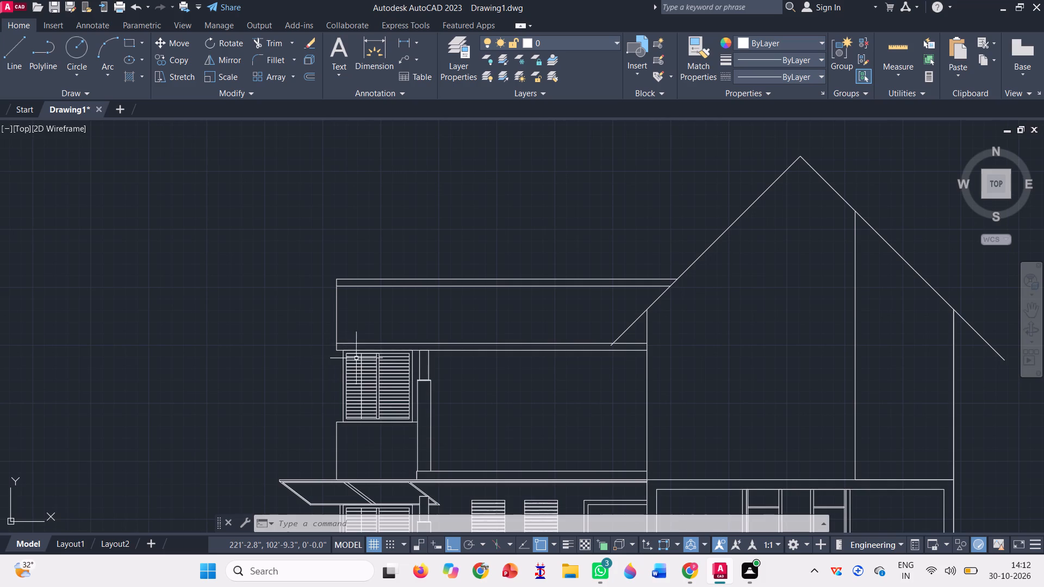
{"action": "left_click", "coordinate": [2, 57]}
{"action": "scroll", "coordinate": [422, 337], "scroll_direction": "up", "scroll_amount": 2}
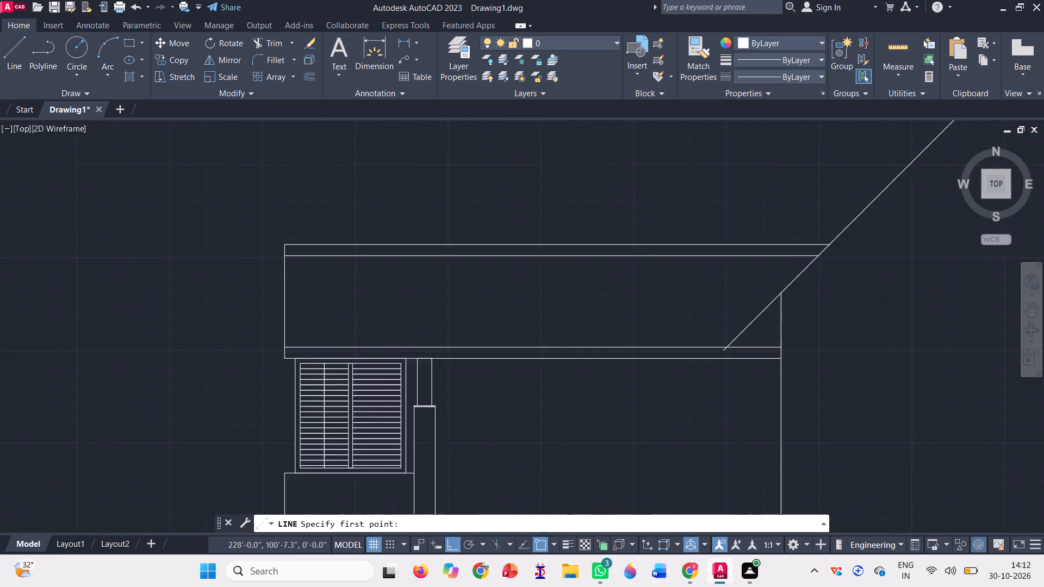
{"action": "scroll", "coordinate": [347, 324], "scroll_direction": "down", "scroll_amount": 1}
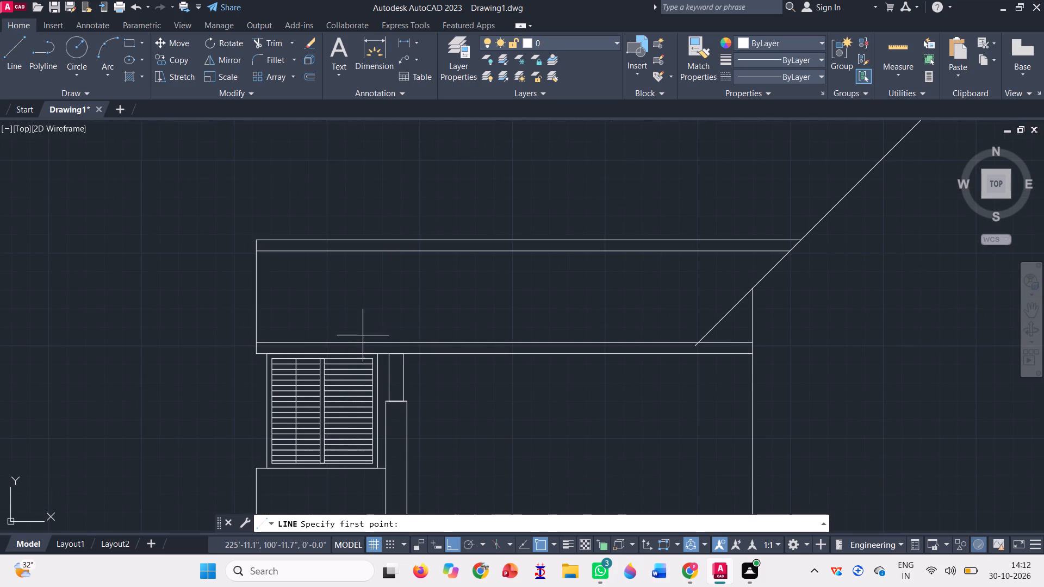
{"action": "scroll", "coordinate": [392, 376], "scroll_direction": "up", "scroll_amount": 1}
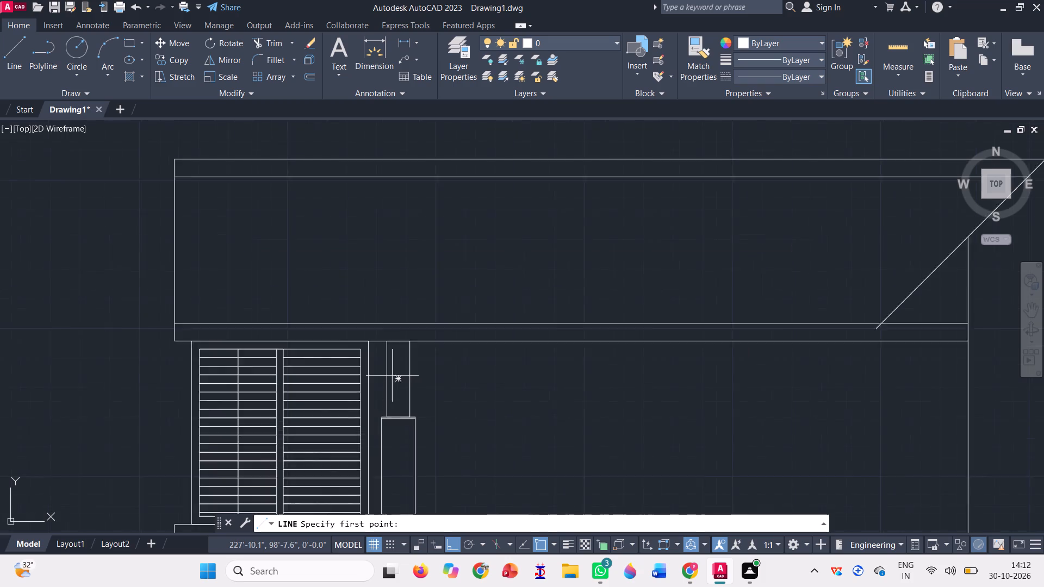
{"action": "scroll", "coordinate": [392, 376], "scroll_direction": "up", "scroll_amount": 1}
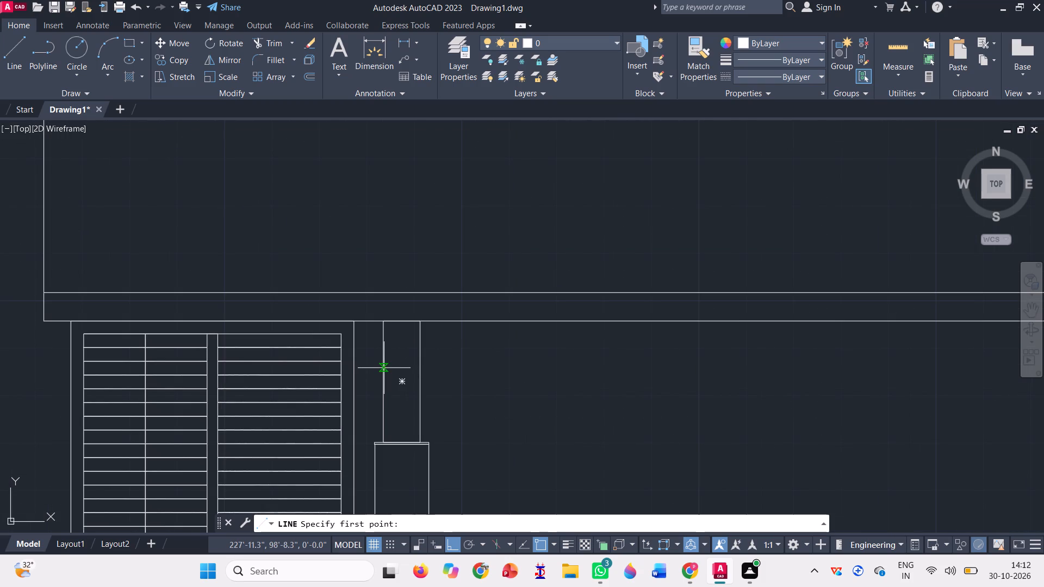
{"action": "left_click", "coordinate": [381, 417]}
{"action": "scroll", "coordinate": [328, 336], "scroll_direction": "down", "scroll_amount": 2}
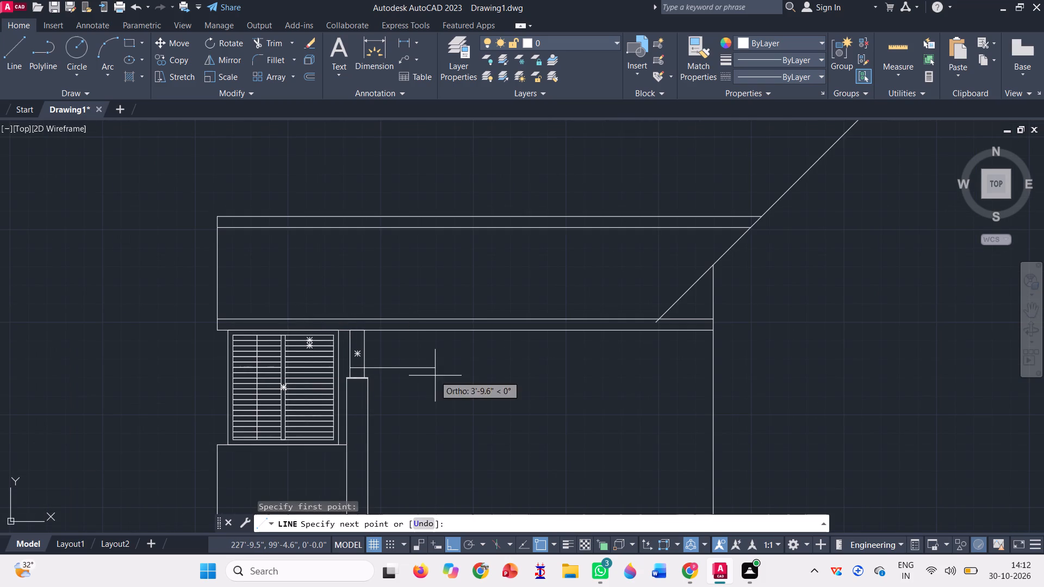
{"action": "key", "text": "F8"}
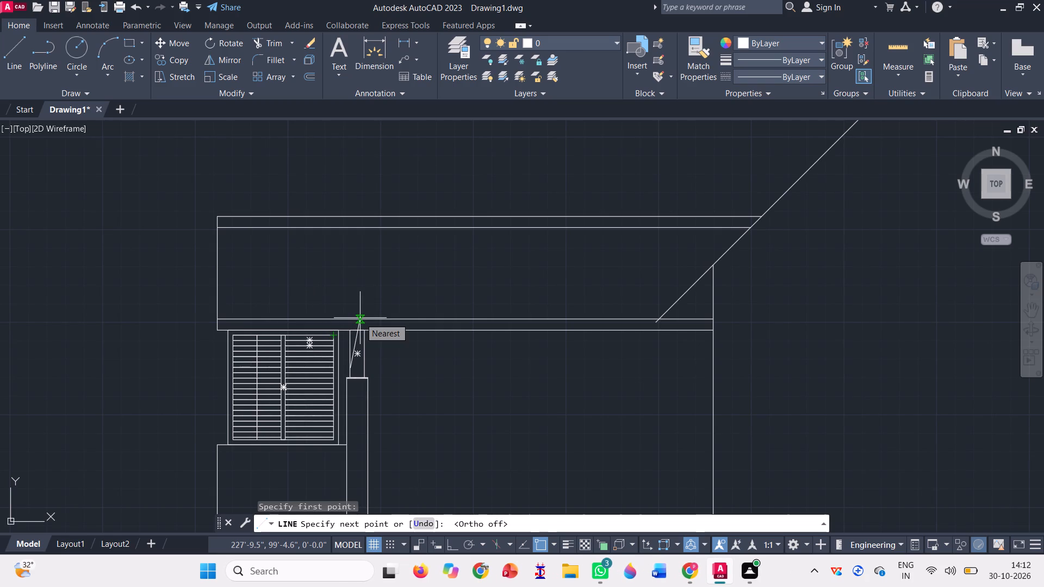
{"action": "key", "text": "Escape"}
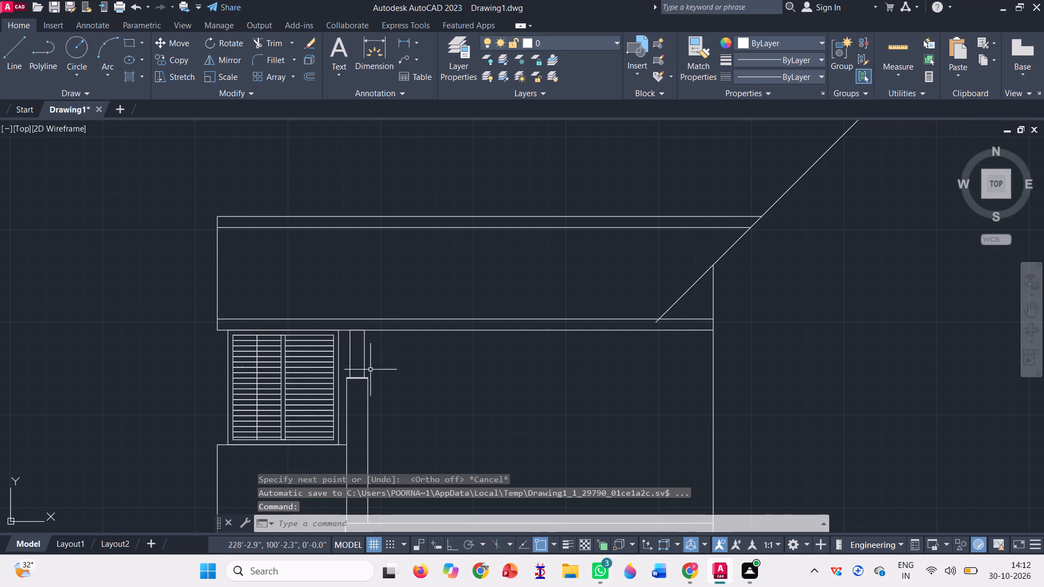
Move the two lower horizontal roof lines up to just beneath the upper pair, clear of the shuttered window and column.
{"action": "left_click", "coordinate": [438, 357]}
{"action": "left_click", "coordinate": [391, 290]}
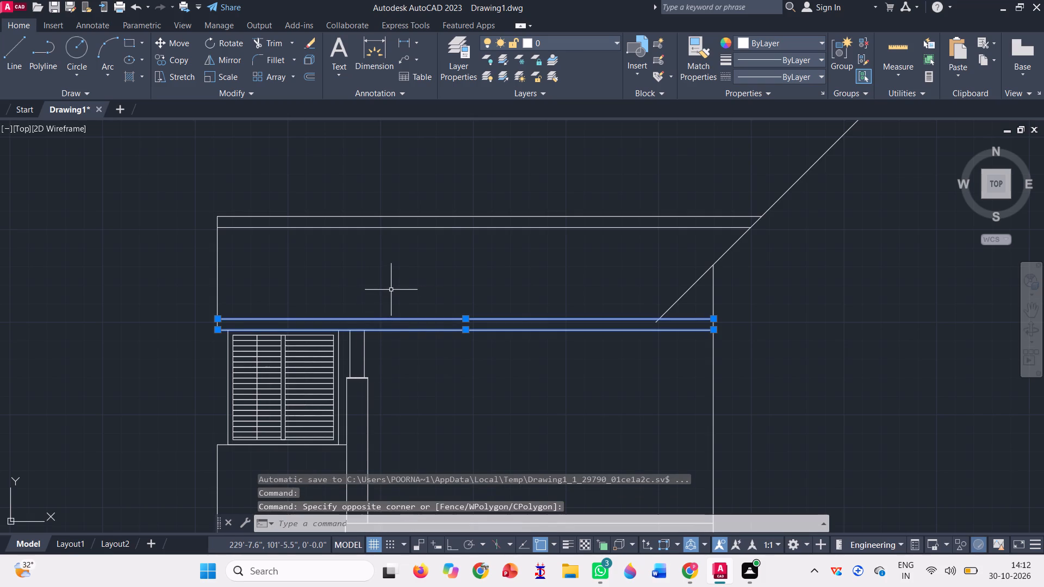
{"action": "type", "text": "m"}
{"action": "key", "text": "space"}
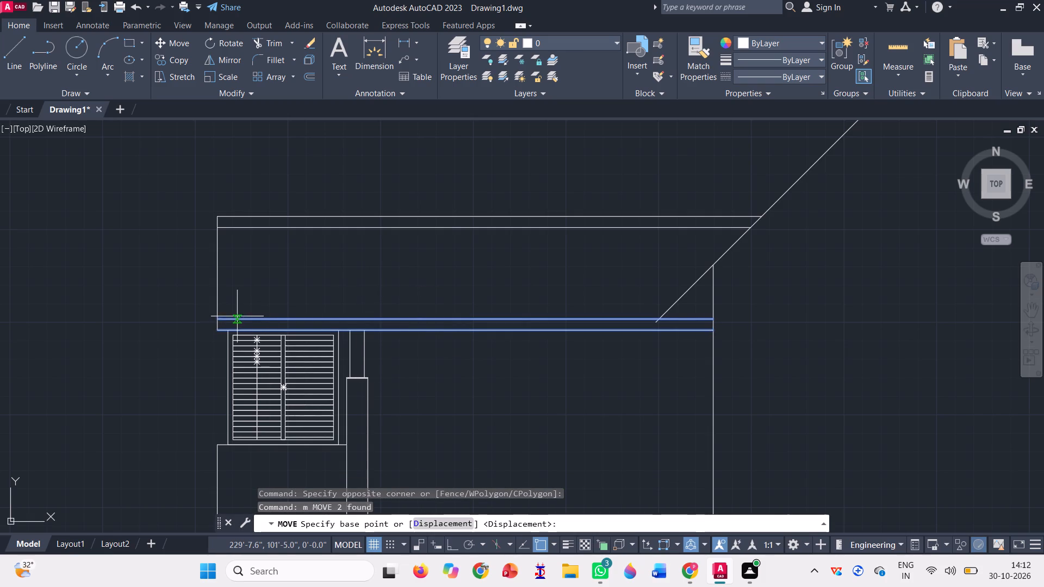
{"action": "left_click", "coordinate": [216, 316]}
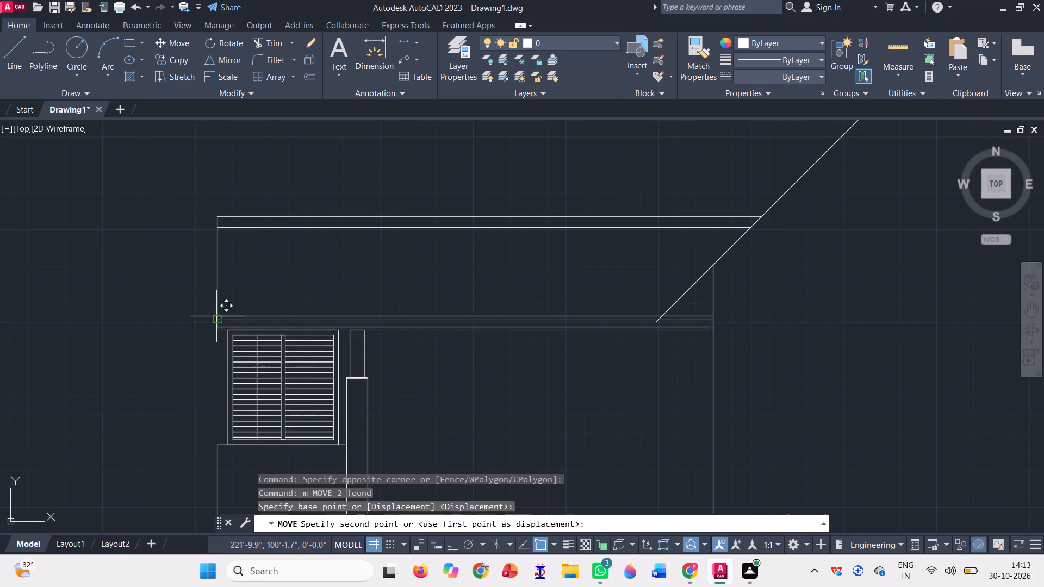
{"action": "left_click", "coordinate": [229, 259]}
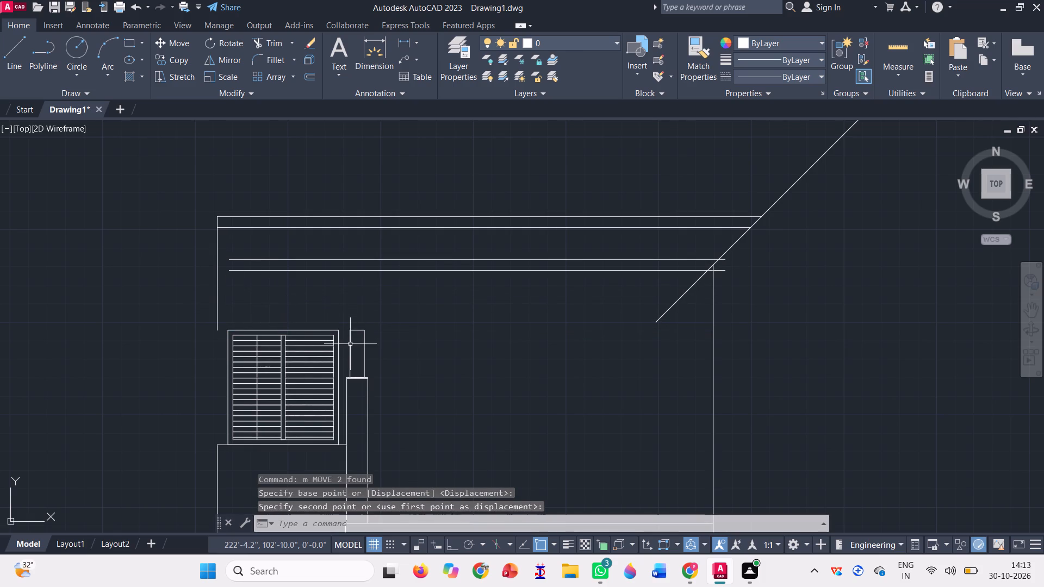
Draw a diagonal line from the midpoint of the upper column's window-side edge up beneath the roof band, continuing horizontally past the gable wall line.
{"action": "scroll", "coordinate": [350, 344], "scroll_direction": "up", "scroll_amount": 1}
{"action": "scroll", "coordinate": [297, 286], "scroll_direction": "down", "scroll_amount": 1}
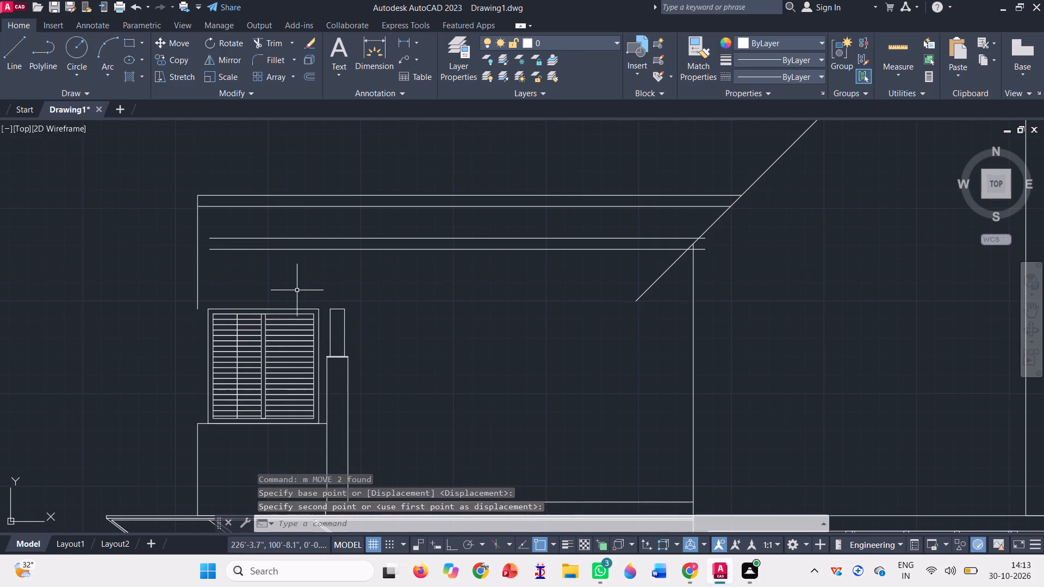
{"action": "key", "text": "l"}
{"action": "key", "text": "Return"}
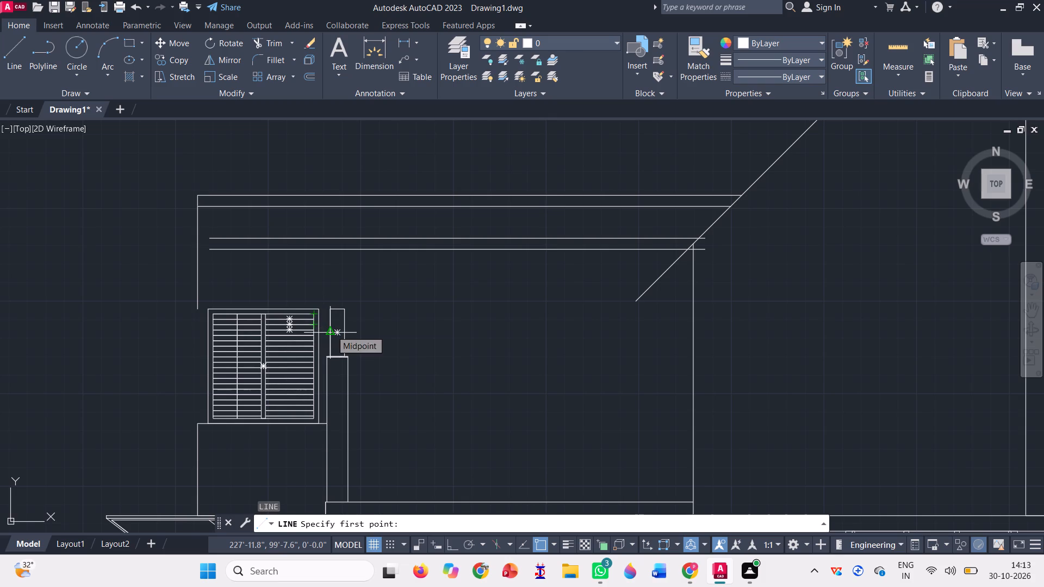
{"action": "left_click", "coordinate": [331, 329]}
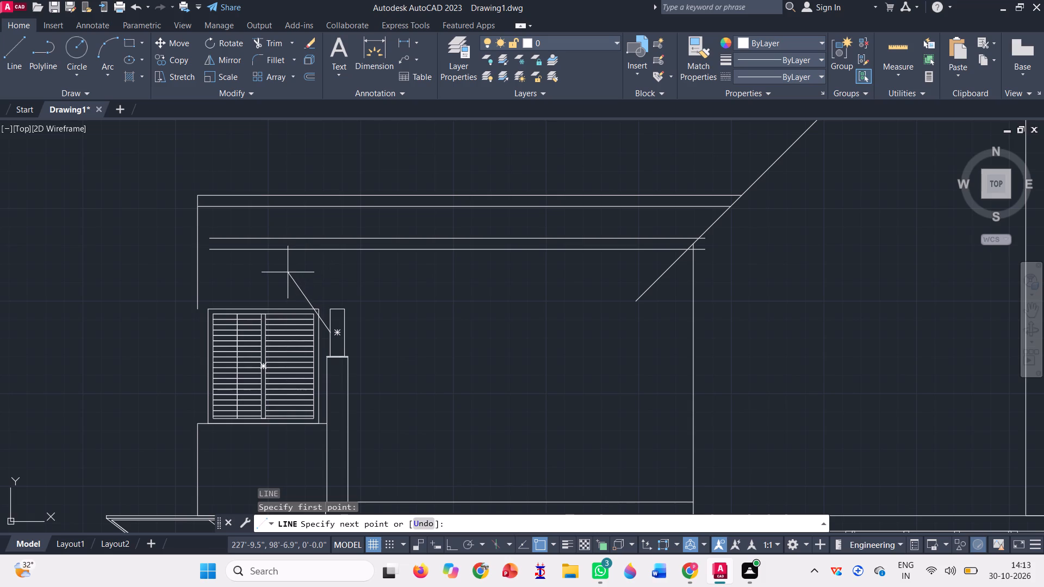
{"action": "left_click", "coordinate": [288, 272]}
{"action": "scroll", "coordinate": [296, 277], "scroll_direction": "down", "scroll_amount": 1}
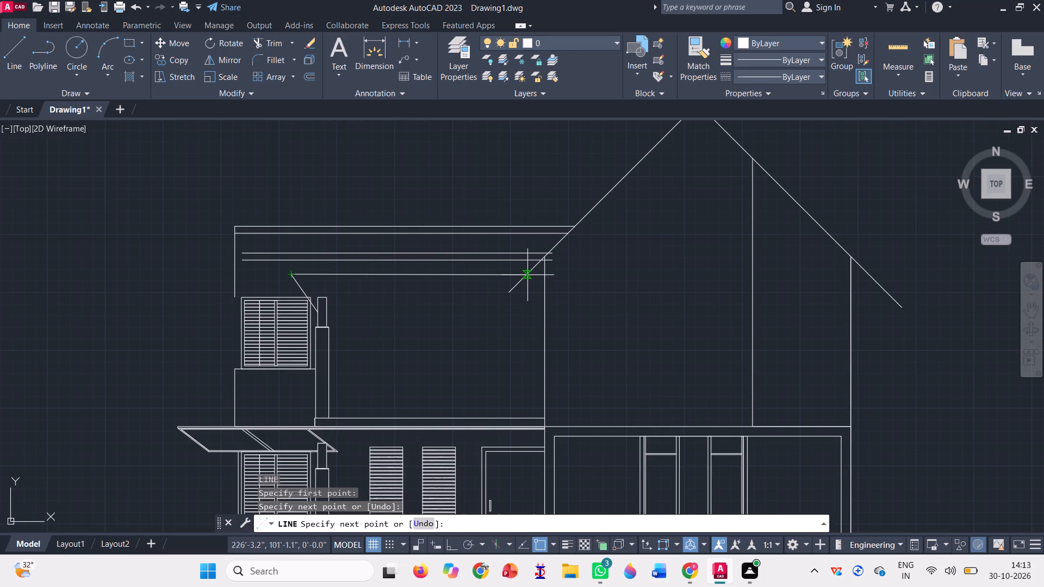
{"action": "key", "text": "F8"}
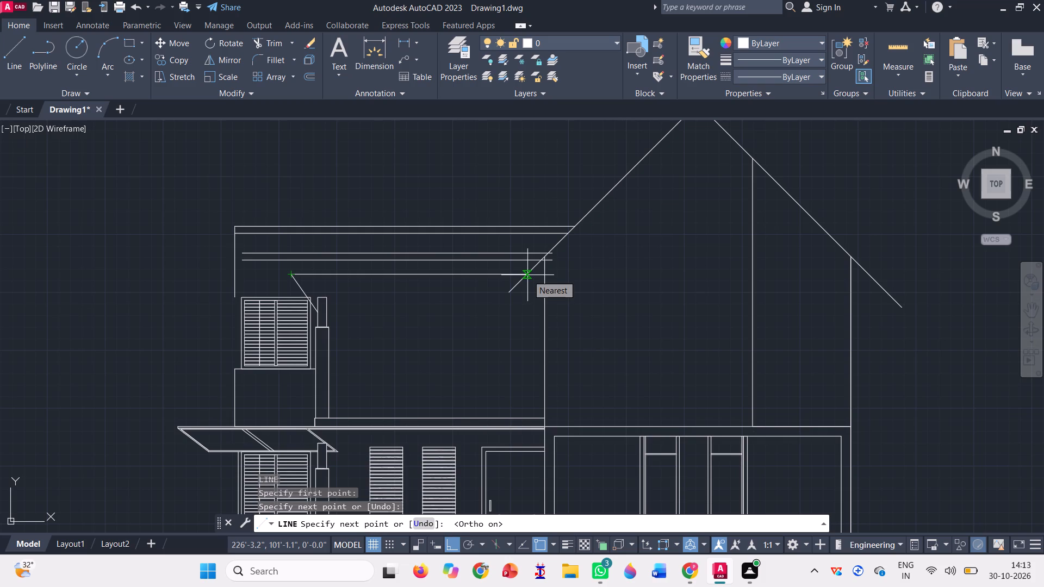
{"action": "scroll", "coordinate": [531, 276], "scroll_direction": "up", "scroll_amount": 1}
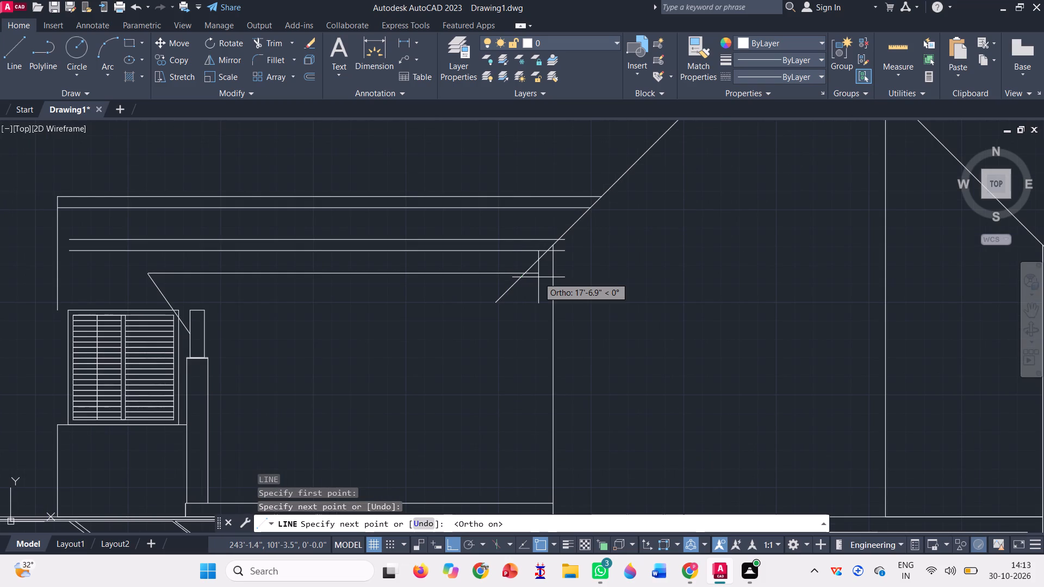
{"action": "left_click", "coordinate": [538, 276]}
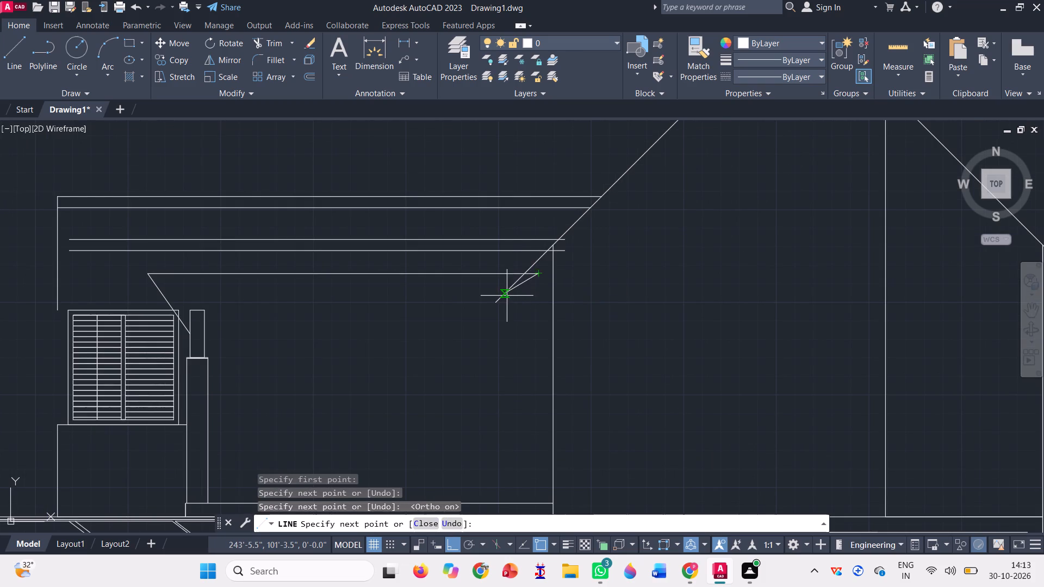
{"action": "scroll", "coordinate": [507, 296], "scroll_direction": "down", "scroll_amount": 1}
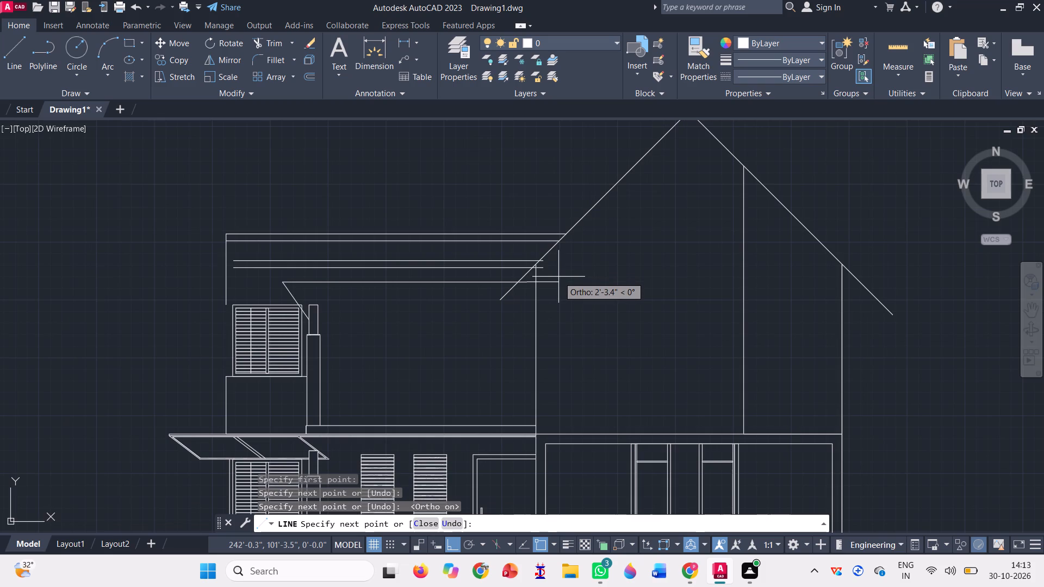
{"action": "scroll", "coordinate": [558, 276], "scroll_direction": "up", "scroll_amount": 1}
{"action": "left_click", "coordinate": [546, 283]}
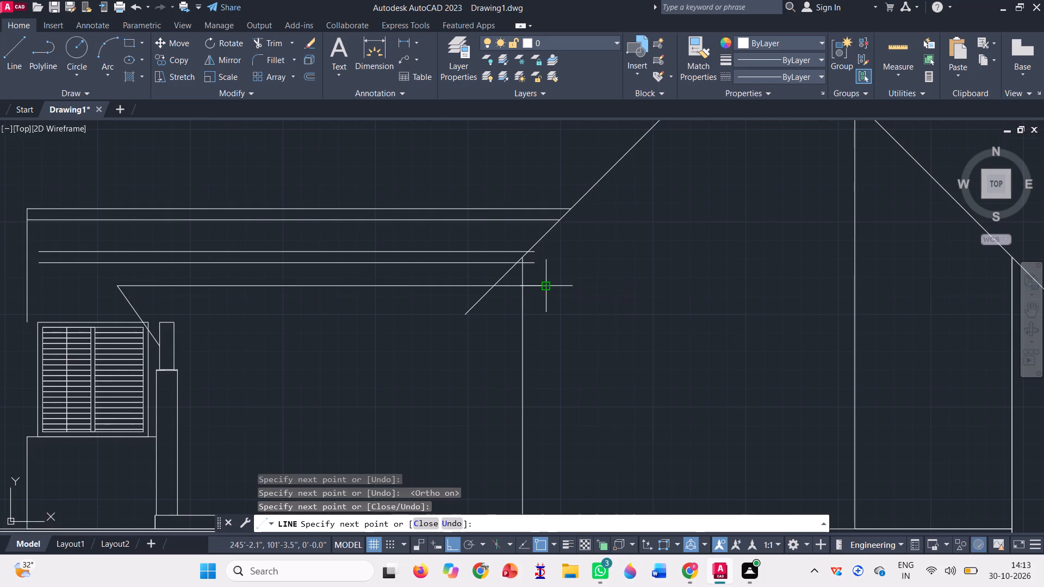
Continue the linework with a short vertical end and a parallel upper horizontal line about 19'-4" long, running back above the diagonal's upper end.
{"action": "scroll", "coordinate": [545, 266], "scroll_direction": "up", "scroll_amount": 3}
{"action": "left_click", "coordinate": [546, 284]}
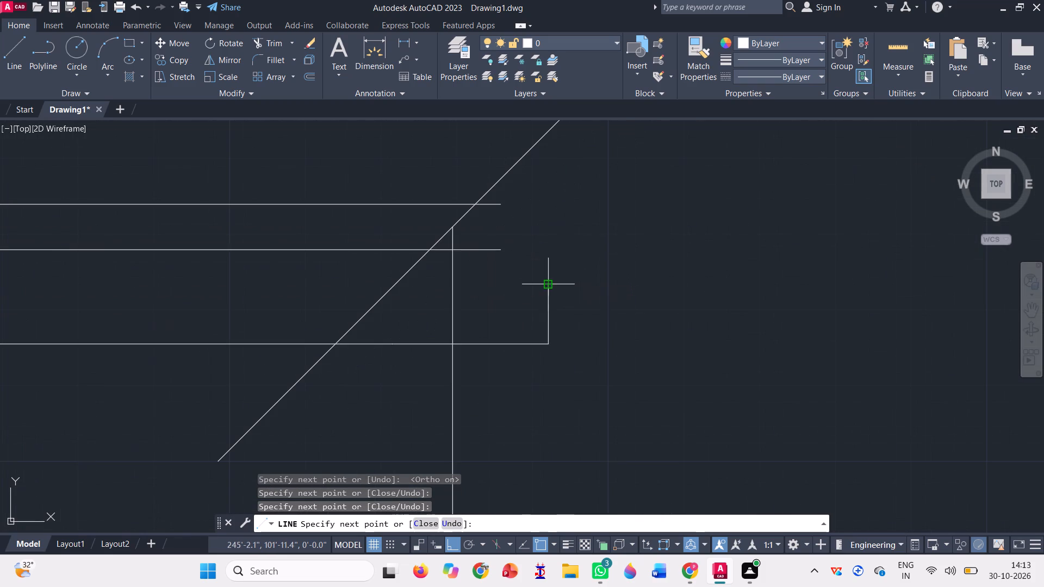
{"action": "scroll", "coordinate": [573, 280], "scroll_direction": "down", "scroll_amount": 3}
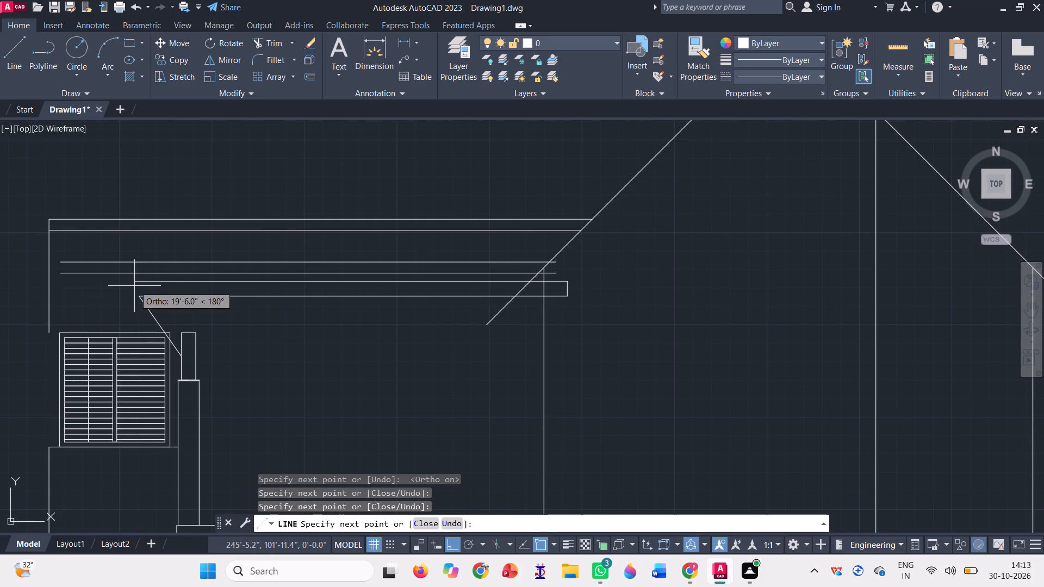
{"action": "scroll", "coordinate": [133, 282], "scroll_direction": "up", "scroll_amount": 2}
{"action": "scroll", "coordinate": [133, 282], "scroll_direction": "down", "scroll_amount": 2}
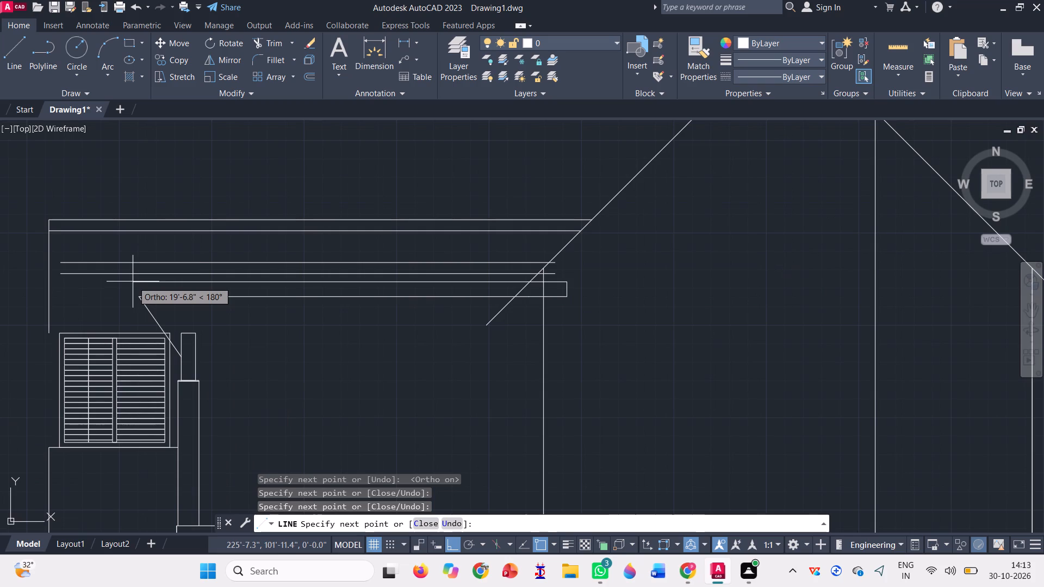
{"action": "scroll", "coordinate": [128, 280], "scroll_direction": "up", "scroll_amount": 2}
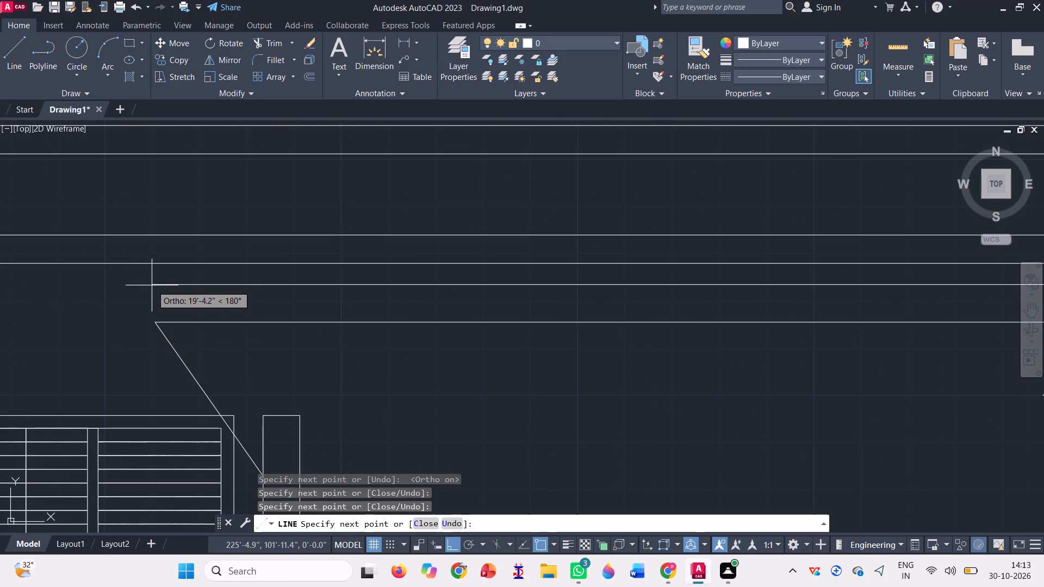
{"action": "left_click", "coordinate": [152, 284]}
{"action": "scroll", "coordinate": [152, 324], "scroll_direction": "up", "scroll_amount": 1}
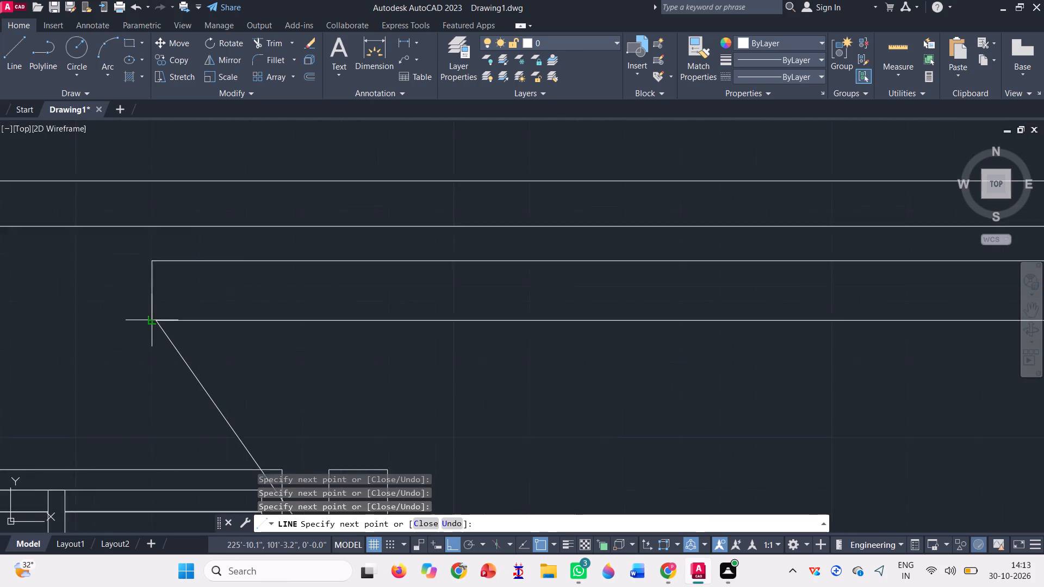
{"action": "scroll", "coordinate": [152, 323], "scroll_direction": "up", "scroll_amount": 1}
{"action": "key", "text": "Escape"}
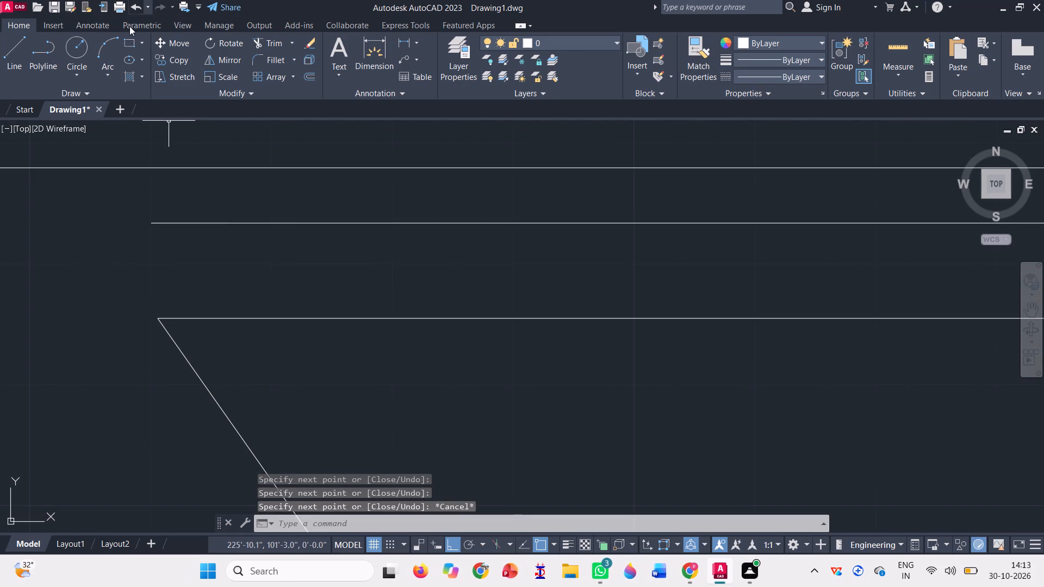
Draw a vertical line from the diagonal's upper end to the upper horizontal line, closing the thin band's end.
{"action": "left_click", "coordinate": [8, 46]}
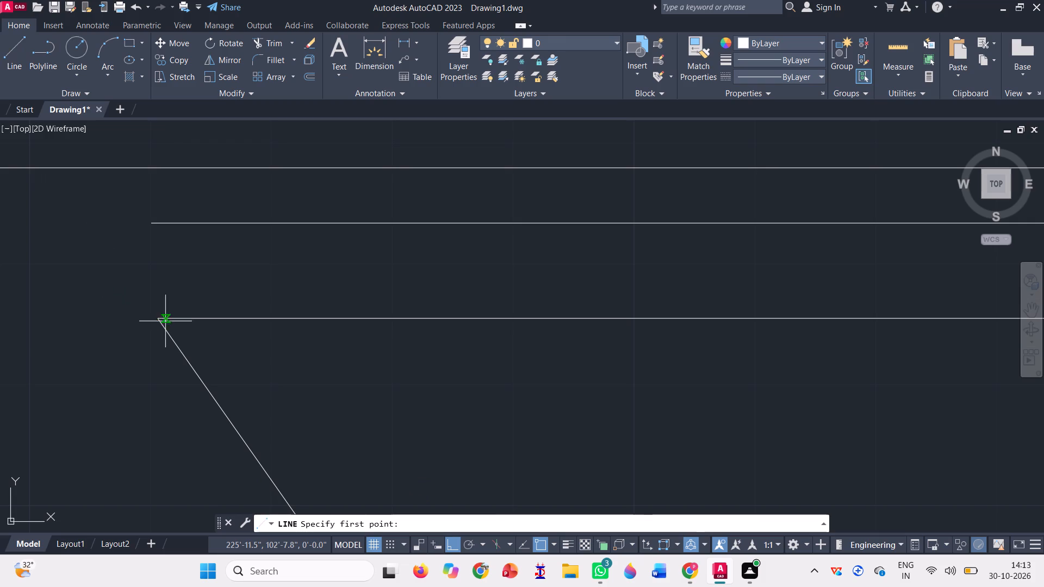
{"action": "left_click", "coordinate": [156, 312]}
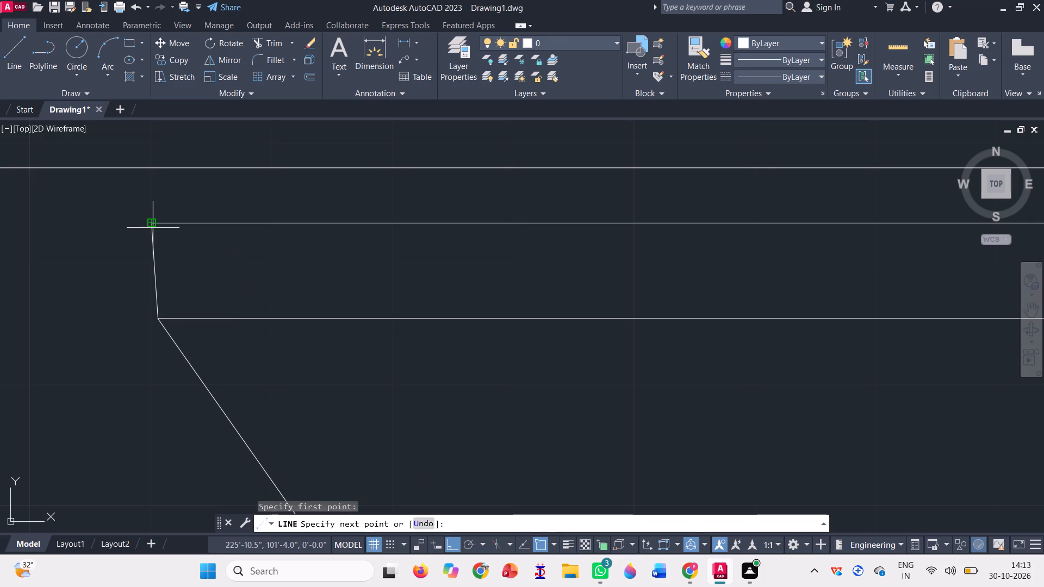
{"action": "scroll", "coordinate": [169, 216], "scroll_direction": "up", "scroll_amount": 3}
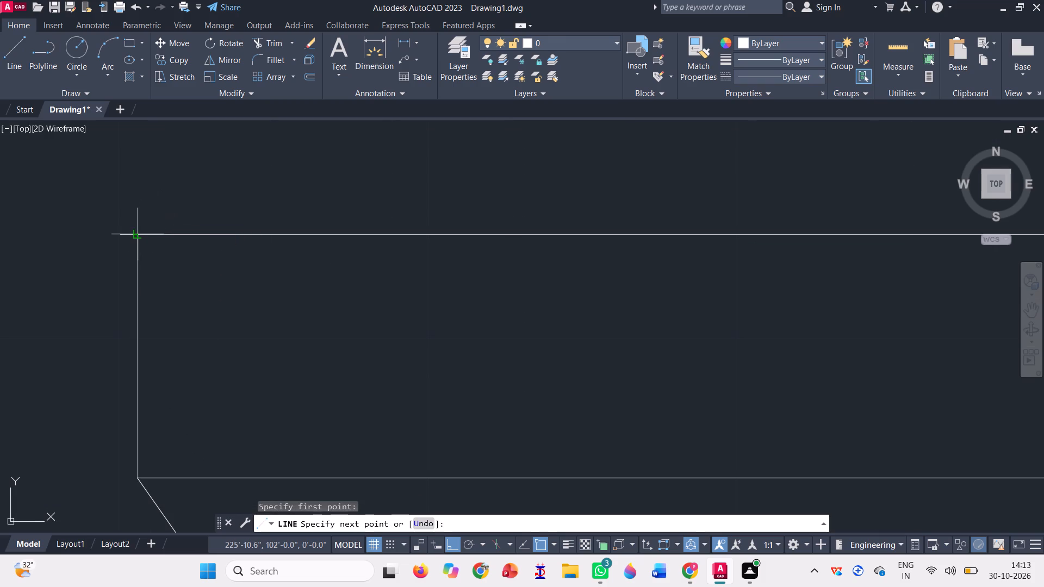
{"action": "left_click", "coordinate": [138, 233]}
{"action": "key", "text": "space"}
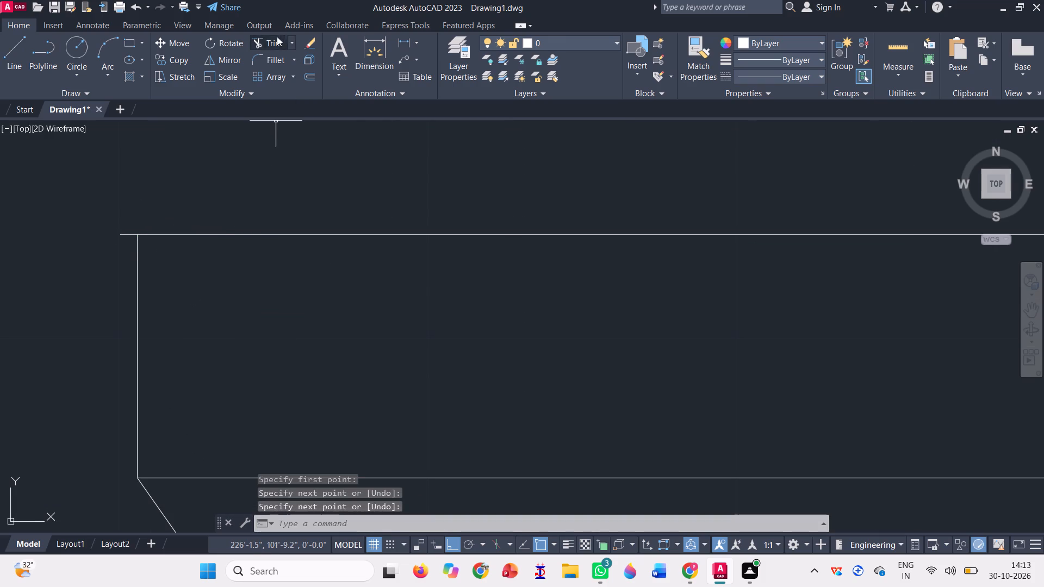
Trim the thin band's upper horizontal line where it overhangs the new vertical end line.
{"action": "left_click", "coordinate": [261, 36]}
{"action": "left_click", "coordinate": [125, 235]}
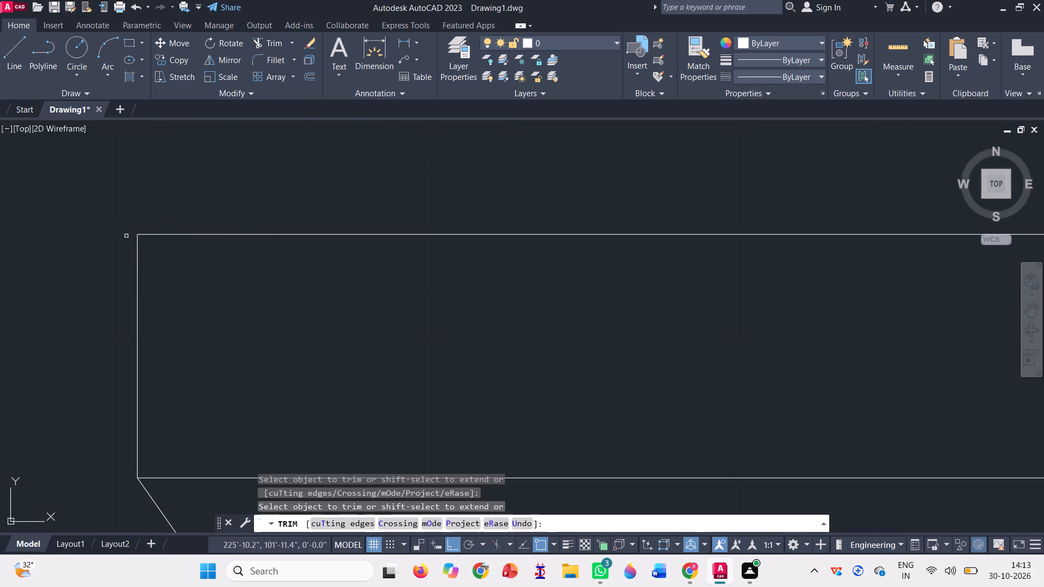
{"action": "scroll", "coordinate": [196, 288], "scroll_direction": "down", "scroll_amount": 3}
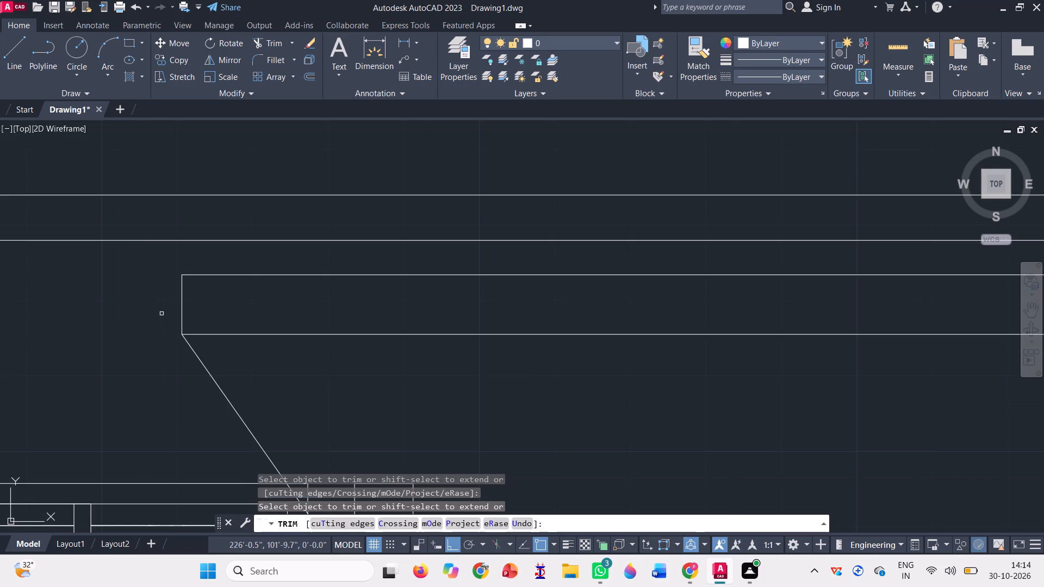
{"action": "scroll", "coordinate": [161, 311], "scroll_direction": "down", "scroll_amount": 3}
{"action": "key", "text": "Escape"}
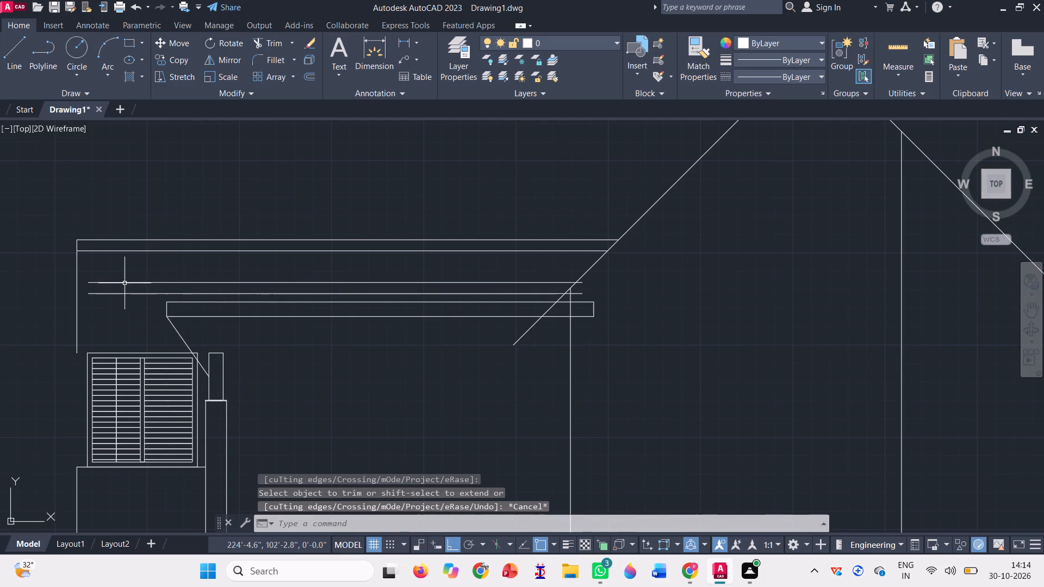
Erase the two lower horizontal roof lines running just above the thin band.
{"action": "left_click", "coordinate": [124, 312]}
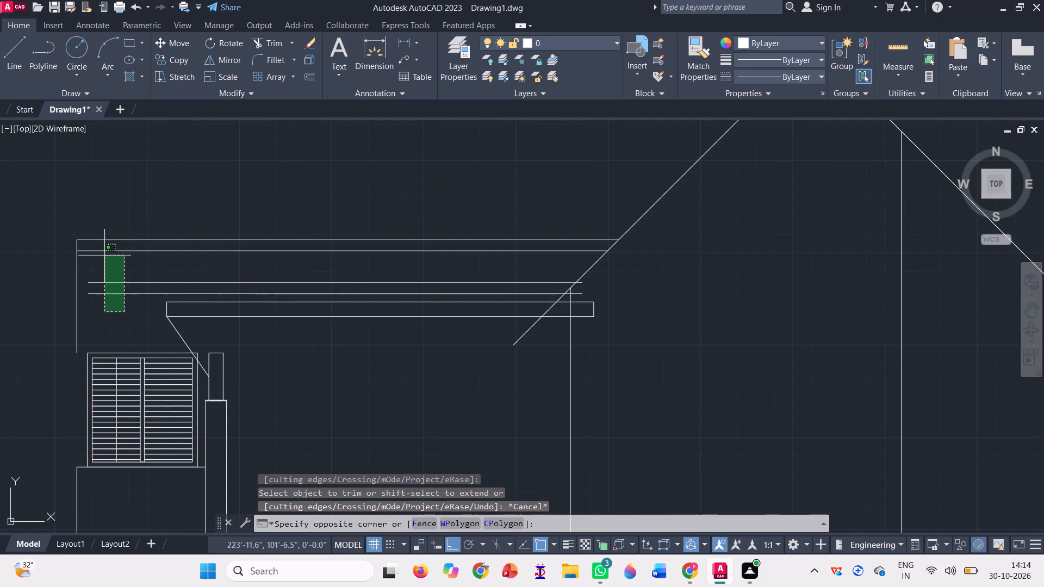
{"action": "left_click", "coordinate": [104, 255]}
{"action": "key", "text": "Delete"}
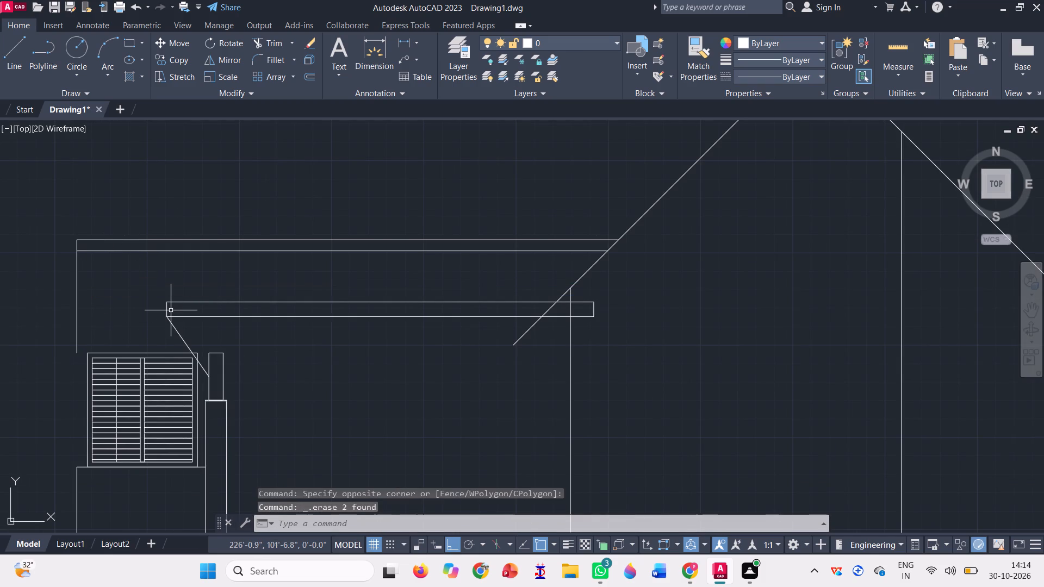
Draw a short horizontal line from the lower end of the flat roof's vertical end line to the shuttered window frame's upper corner.
{"action": "scroll", "coordinate": [183, 359], "scroll_direction": "up", "scroll_amount": 3}
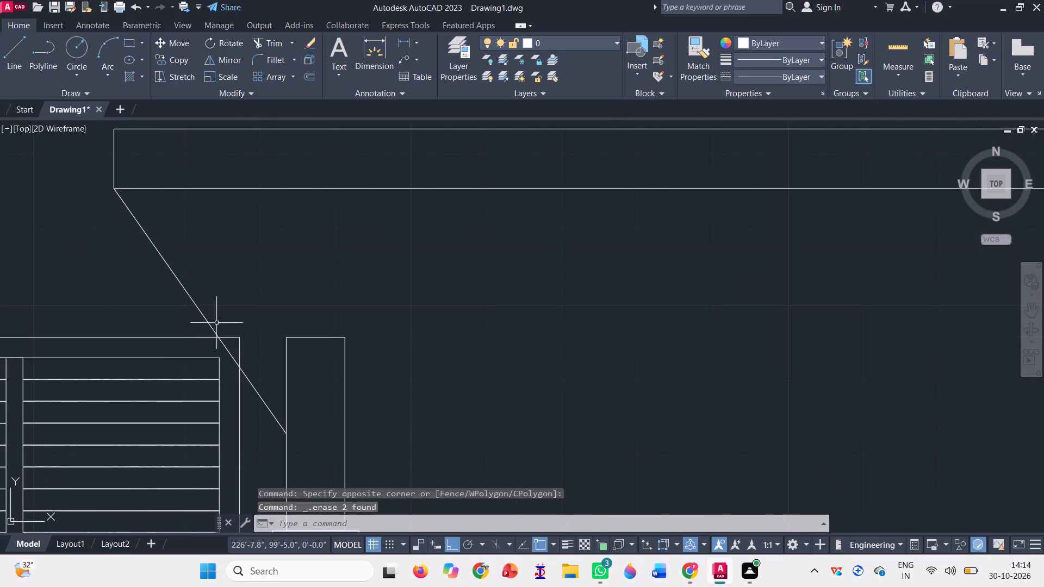
{"action": "scroll", "coordinate": [134, 88], "scroll_direction": "down", "scroll_amount": 4}
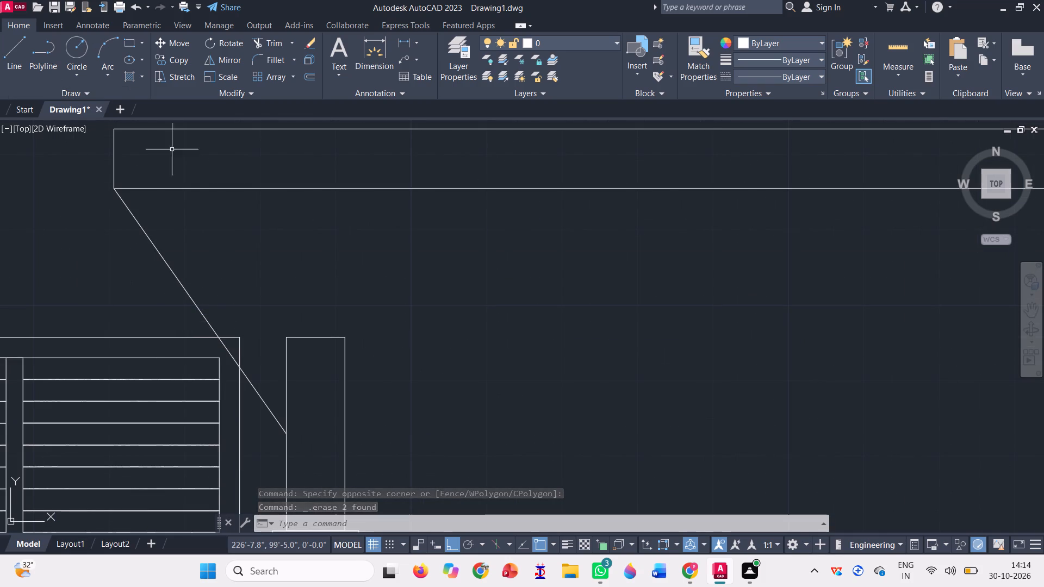
{"action": "scroll", "coordinate": [244, 217], "scroll_direction": "down", "scroll_amount": 3}
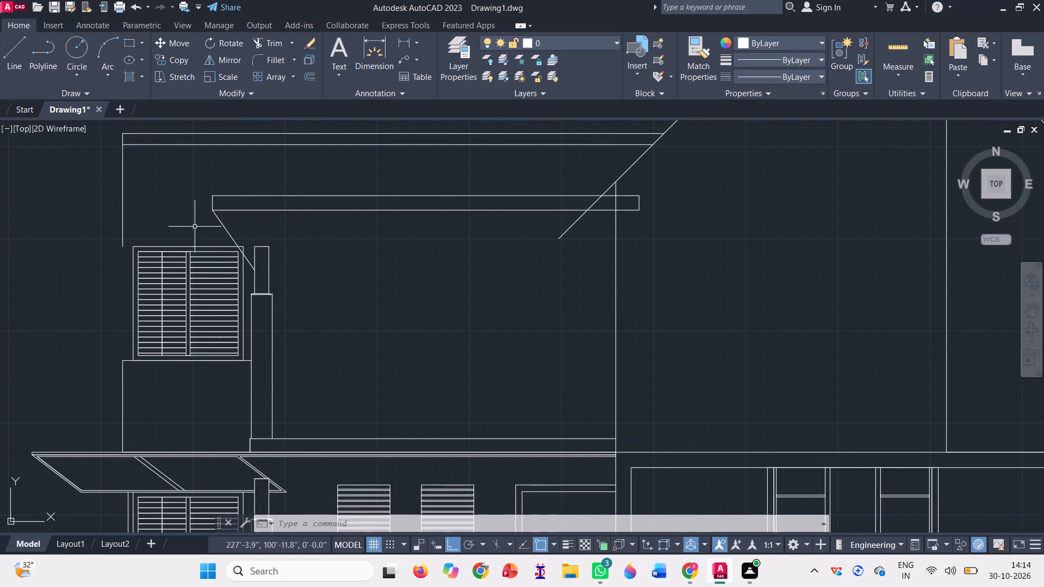
{"action": "scroll", "coordinate": [109, 242], "scroll_direction": "up", "scroll_amount": 2}
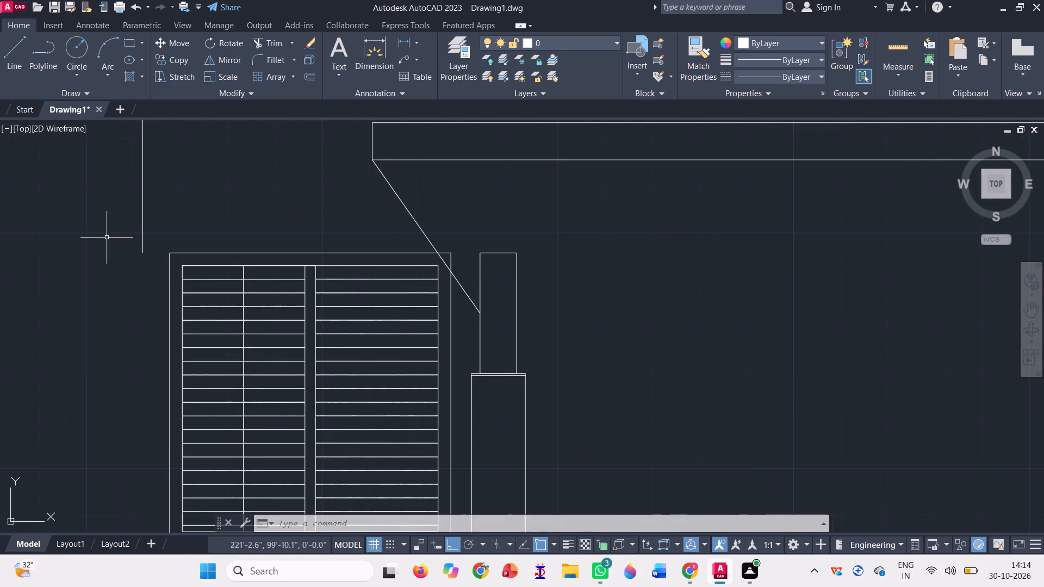
{"action": "scroll", "coordinate": [107, 238], "scroll_direction": "down", "scroll_amount": 1}
{"action": "key", "text": "l"}
{"action": "key", "text": "Return"}
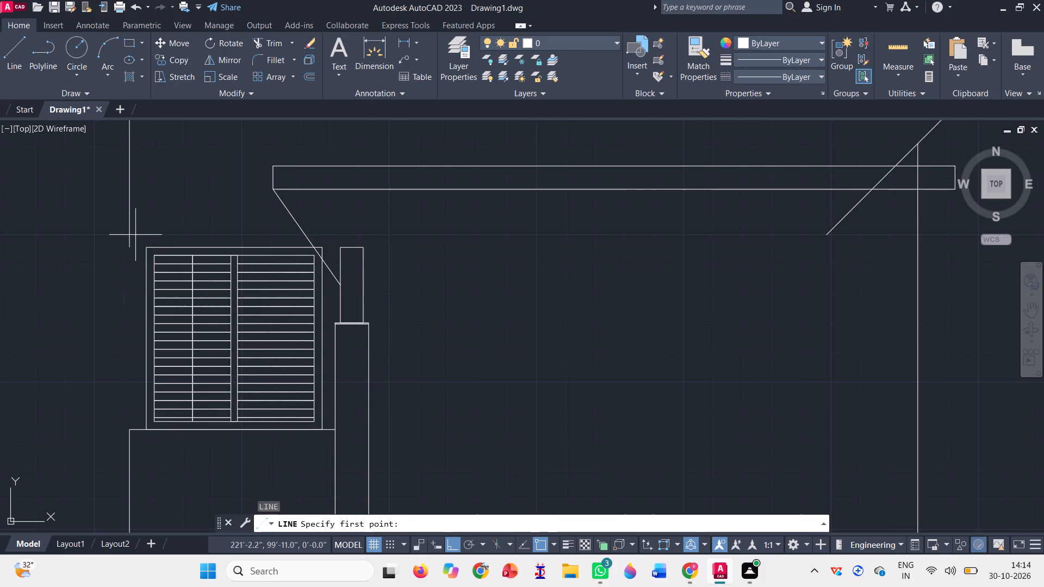
{"action": "left_click", "coordinate": [127, 246]}
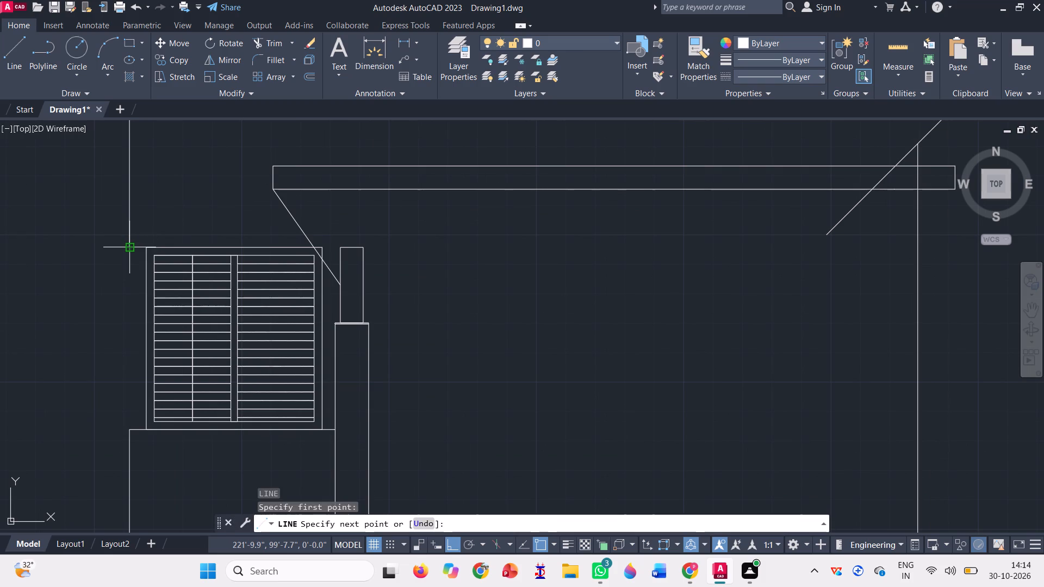
{"action": "scroll", "coordinate": [142, 246], "scroll_direction": "up", "scroll_amount": 3}
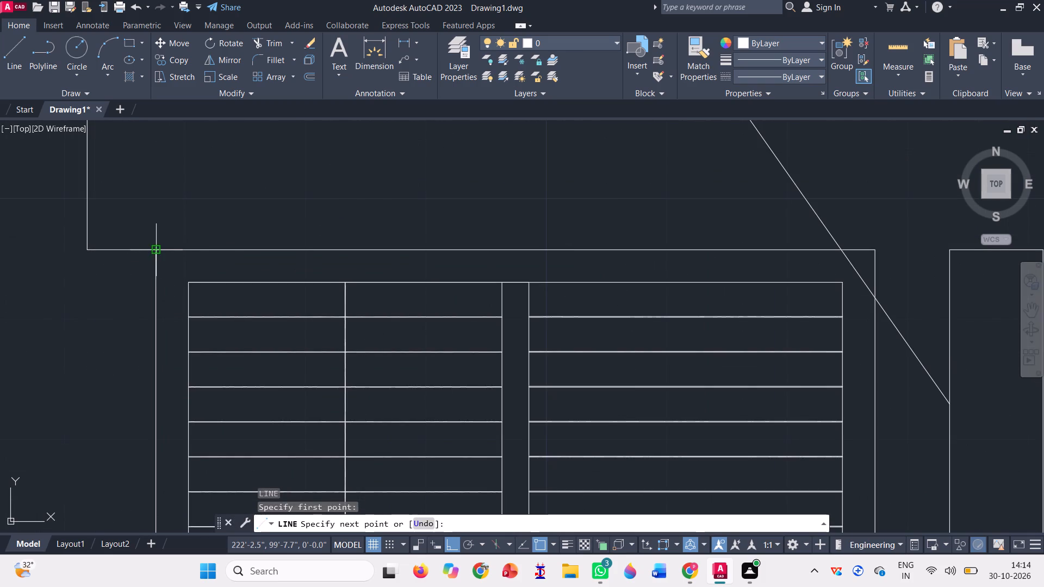
{"action": "left_click", "coordinate": [159, 246]}
{"action": "scroll", "coordinate": [154, 265], "scroll_direction": "down", "scroll_amount": 3}
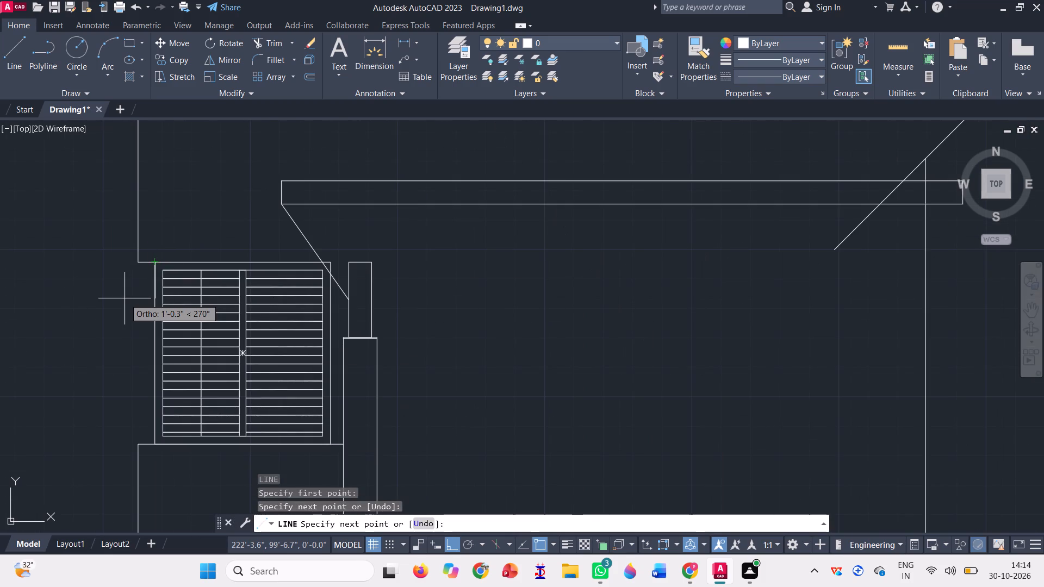
{"action": "key", "text": "space"}
Draw a horizontal rectangular band on top of the upper shuttered window frame, from the roof end line's lower end to the frame's inner side.
{"action": "scroll", "coordinate": [127, 323], "scroll_direction": "down", "scroll_amount": 1}
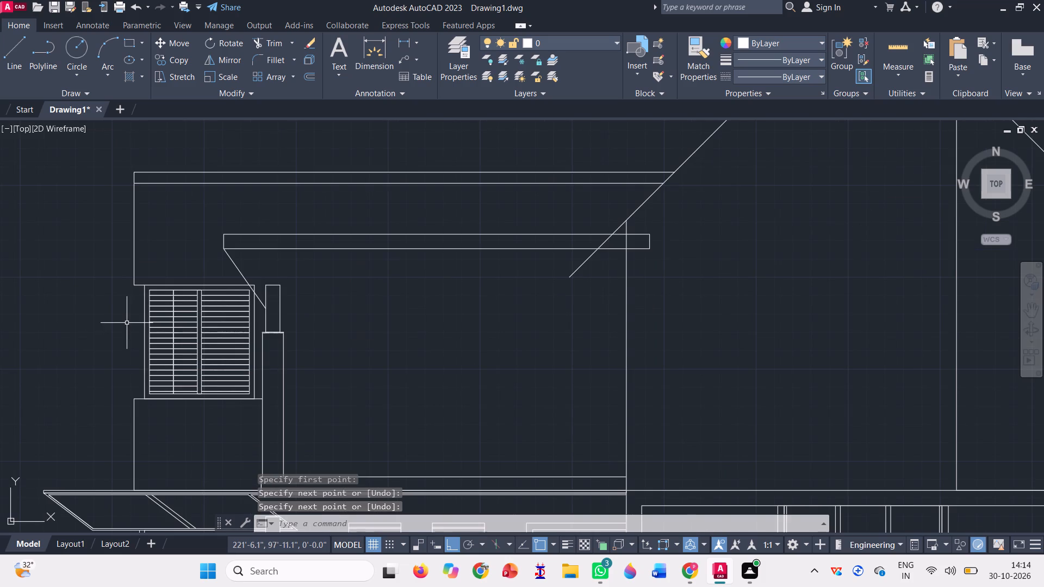
{"action": "scroll", "coordinate": [163, 259], "scroll_direction": "up", "scroll_amount": 1}
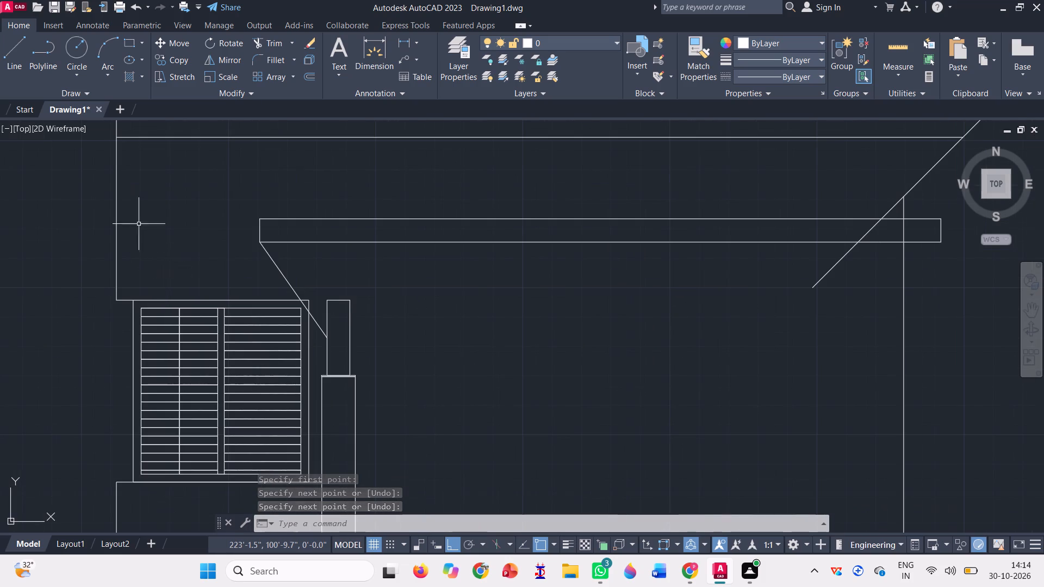
{"action": "left_click", "coordinate": [129, 37]}
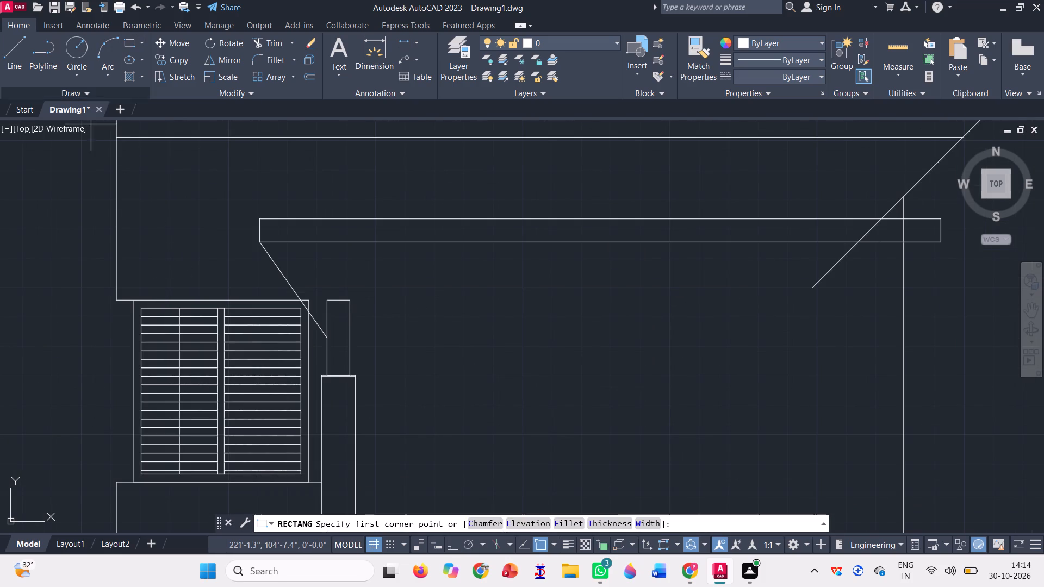
{"action": "scroll", "coordinate": [91, 304], "scroll_direction": "up", "scroll_amount": 1}
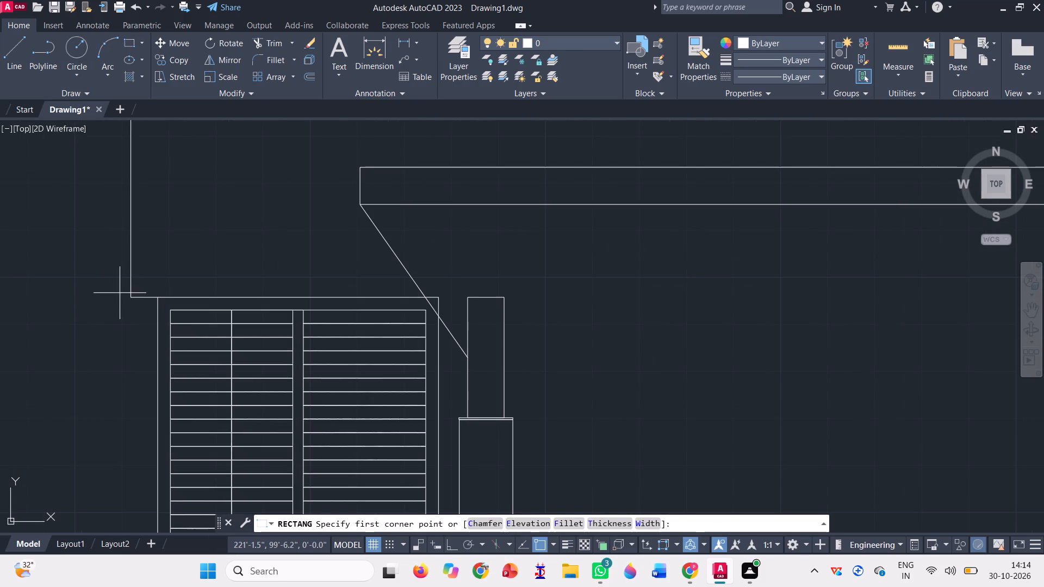
{"action": "left_click", "coordinate": [128, 297]}
{"action": "scroll", "coordinate": [64, 324], "scroll_direction": "down", "scroll_amount": 1}
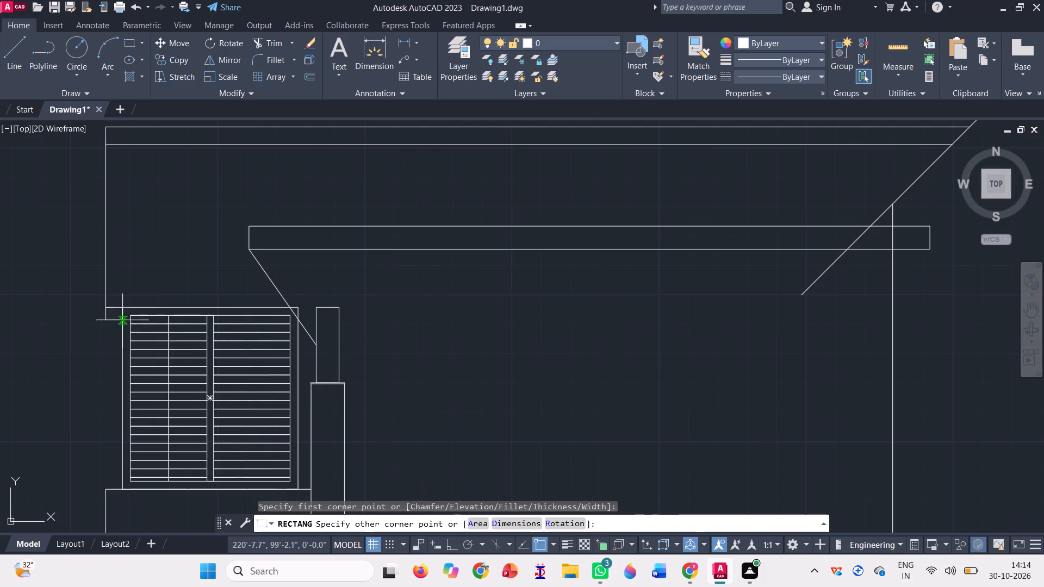
{"action": "scroll", "coordinate": [284, 299], "scroll_direction": "up", "scroll_amount": 2}
{"action": "scroll", "coordinate": [285, 298], "scroll_direction": "down", "scroll_amount": 1}
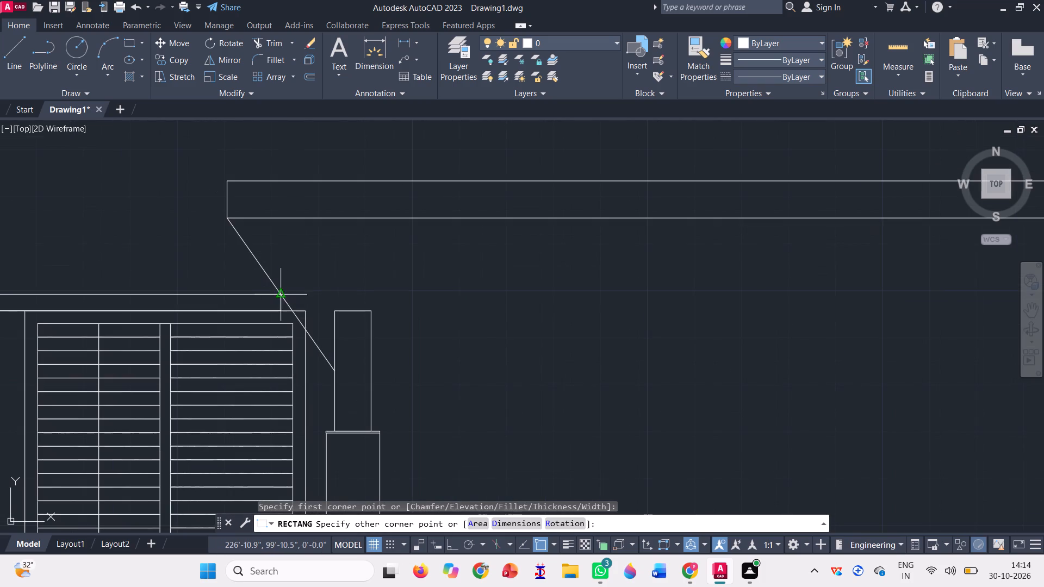
{"action": "scroll", "coordinate": [303, 292], "scroll_direction": "down", "scroll_amount": 1}
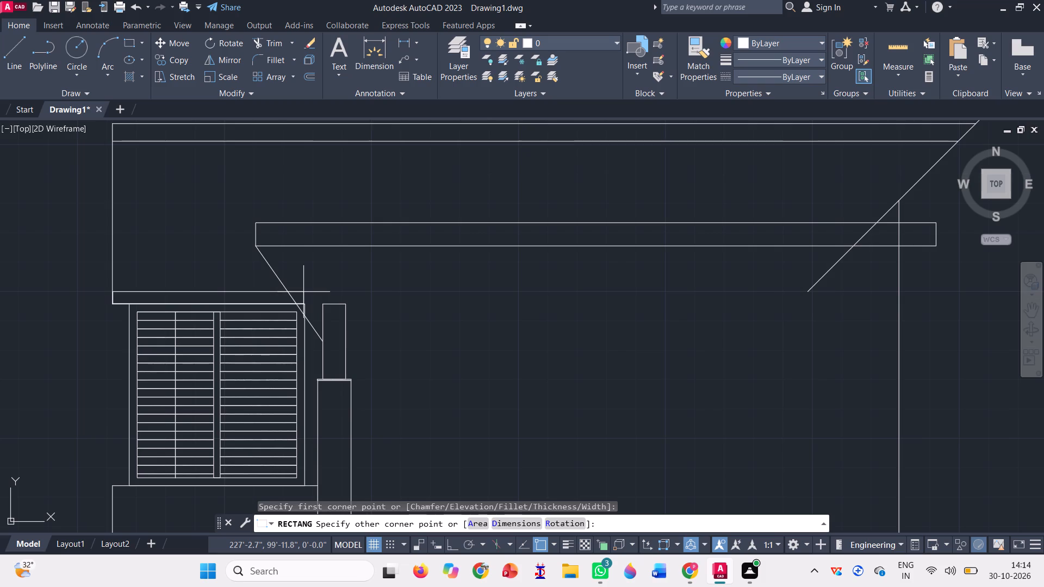
{"action": "scroll", "coordinate": [303, 288], "scroll_direction": "up", "scroll_amount": 1}
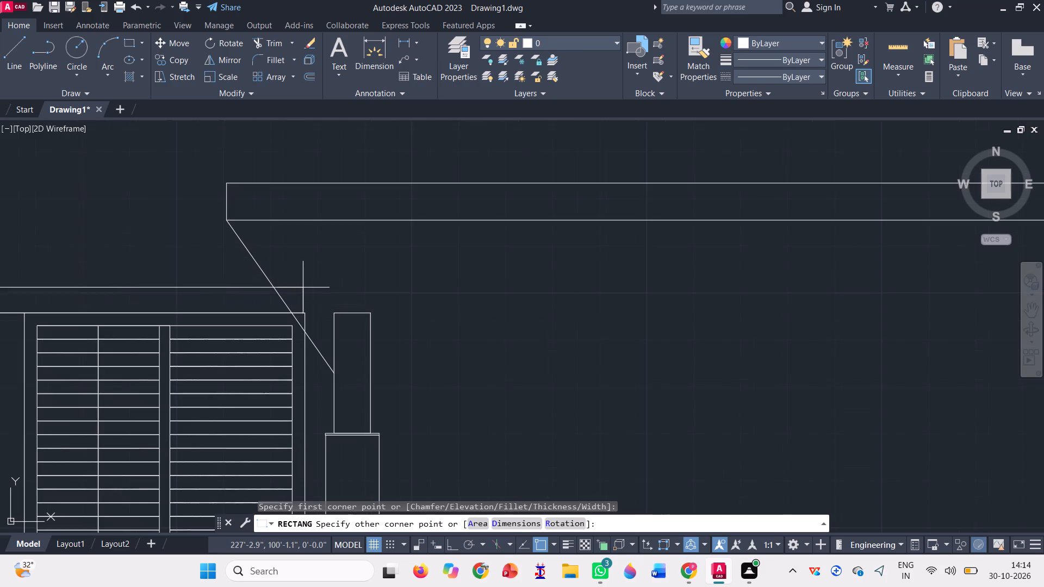
{"action": "left_click", "coordinate": [305, 290]}
Draw a very thin capping rectangle along the top edge of the window band, projecting slightly past the band's outer end.
{"action": "scroll", "coordinate": [306, 291], "scroll_direction": "down", "scroll_amount": 2}
{"action": "scroll", "coordinate": [306, 297], "scroll_direction": "up", "scroll_amount": 3}
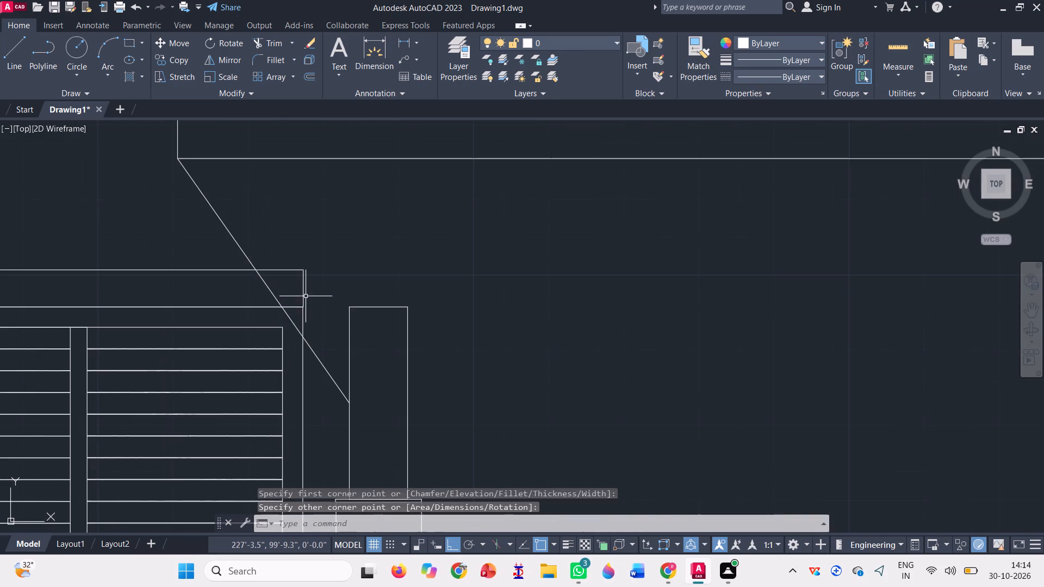
{"action": "scroll", "coordinate": [318, 309], "scroll_direction": "down", "scroll_amount": 1}
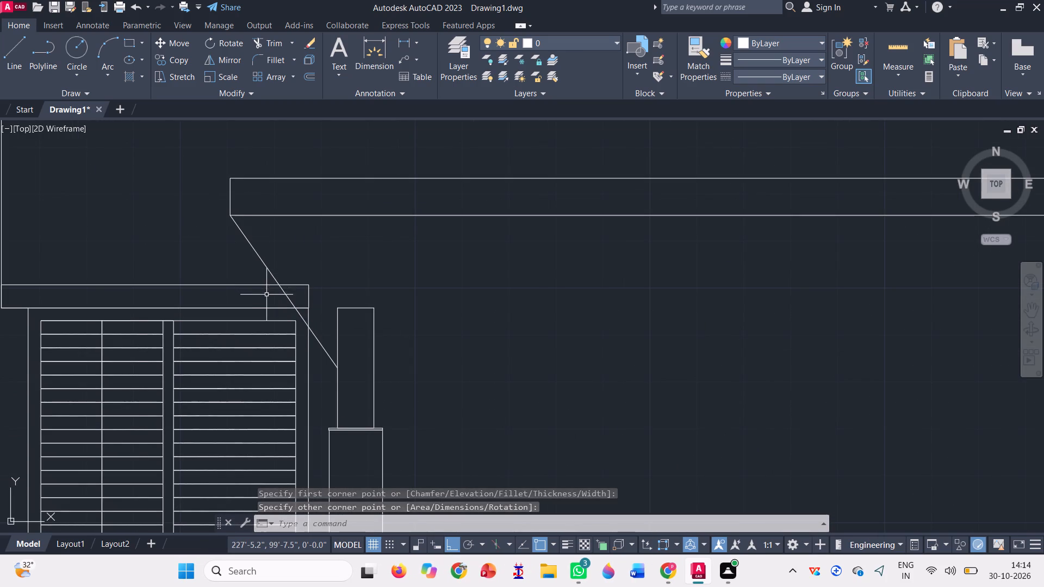
{"action": "scroll", "coordinate": [302, 297], "scroll_direction": "down", "scroll_amount": 1}
{"action": "scroll", "coordinate": [176, 264], "scroll_direction": "up", "scroll_amount": 1}
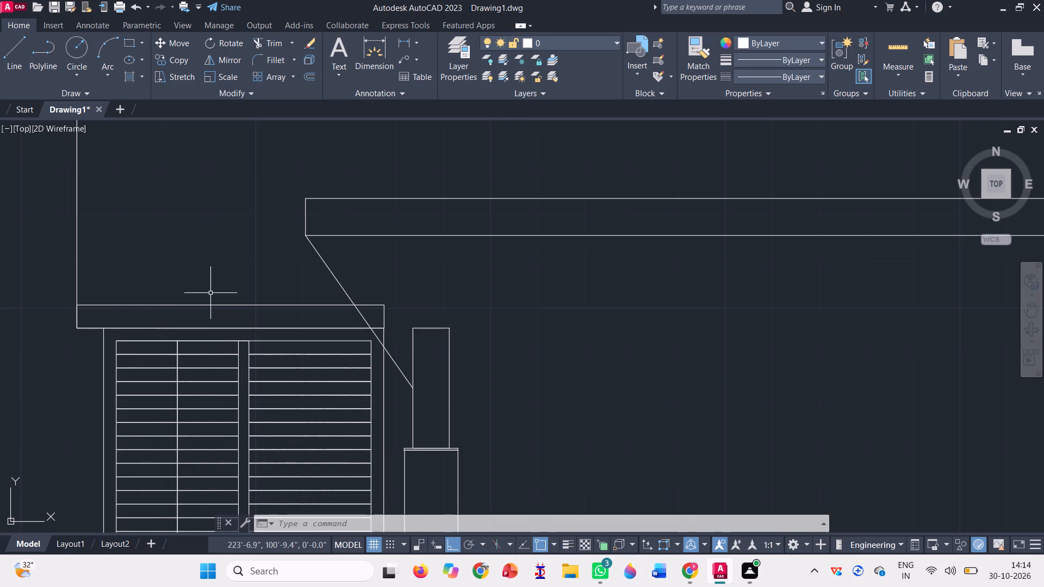
{"action": "scroll", "coordinate": [210, 293], "scroll_direction": "down", "scroll_amount": 1}
{"action": "scroll", "coordinate": [139, 316], "scroll_direction": "up", "scroll_amount": 1}
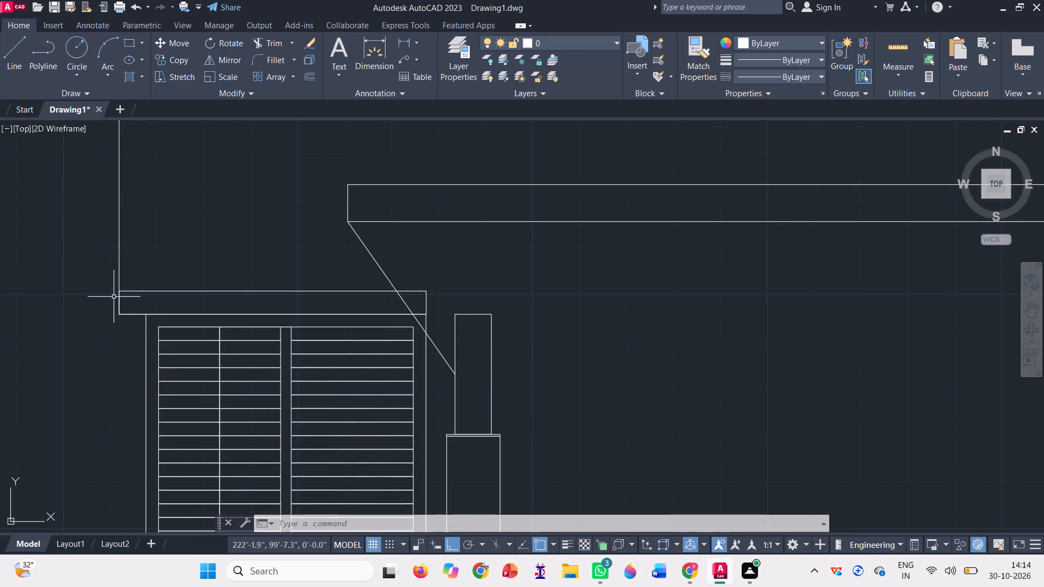
{"action": "left_click", "coordinate": [127, 42]}
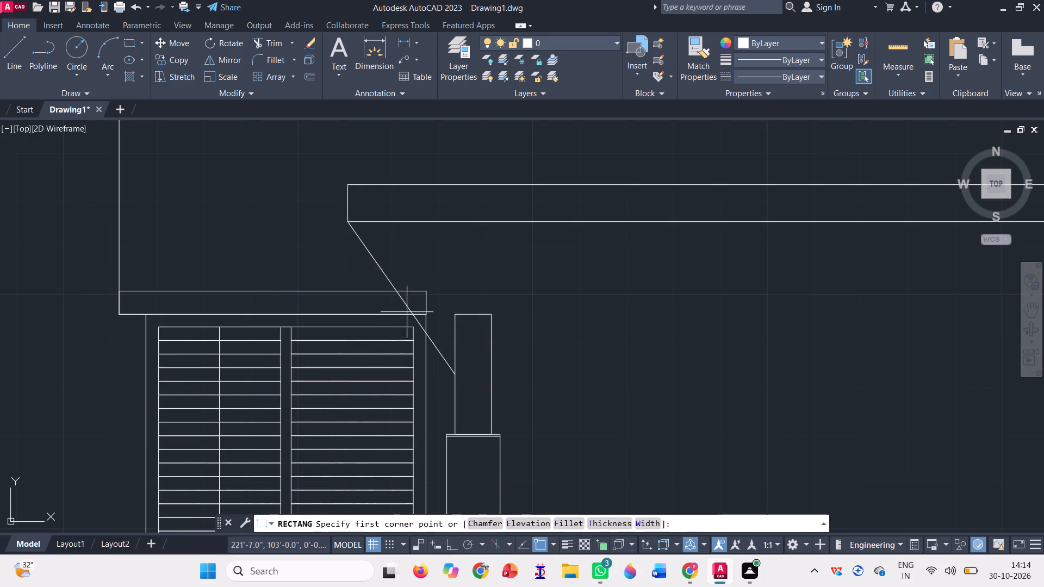
{"action": "left_click", "coordinate": [430, 293]}
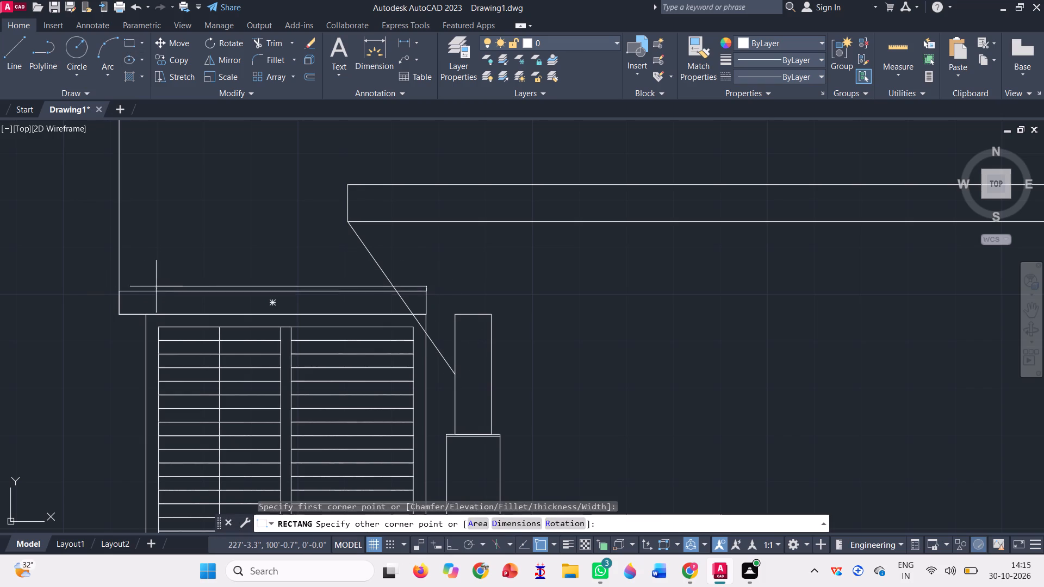
{"action": "scroll", "coordinate": [114, 283], "scroll_direction": "up", "scroll_amount": 5}
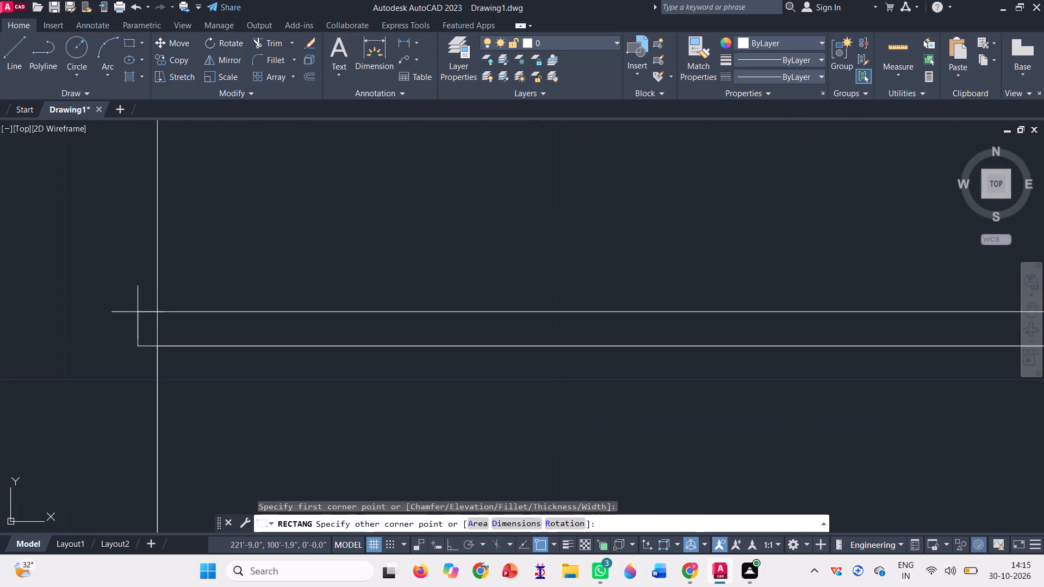
{"action": "left_click", "coordinate": [138, 323]}
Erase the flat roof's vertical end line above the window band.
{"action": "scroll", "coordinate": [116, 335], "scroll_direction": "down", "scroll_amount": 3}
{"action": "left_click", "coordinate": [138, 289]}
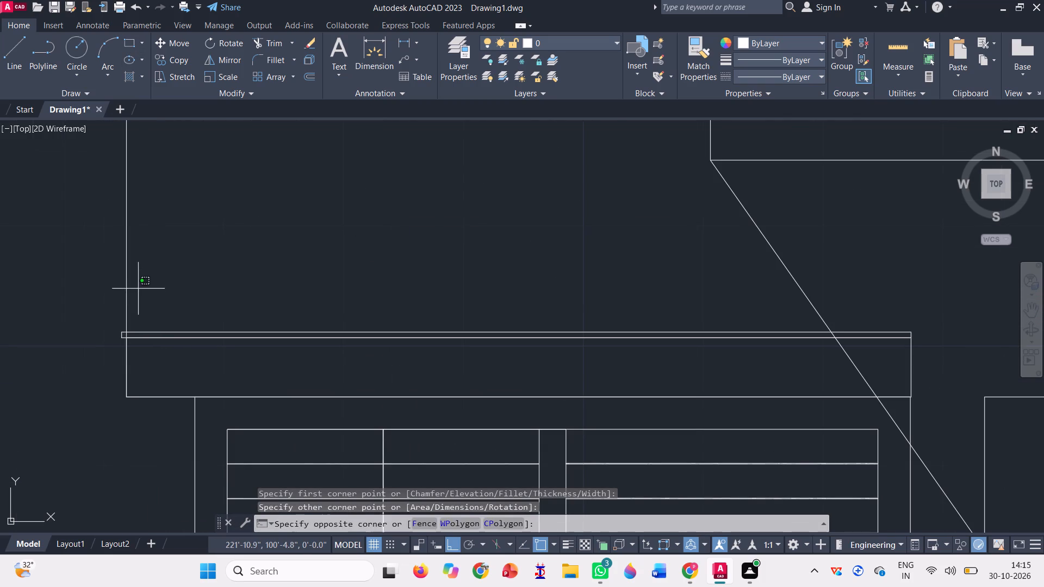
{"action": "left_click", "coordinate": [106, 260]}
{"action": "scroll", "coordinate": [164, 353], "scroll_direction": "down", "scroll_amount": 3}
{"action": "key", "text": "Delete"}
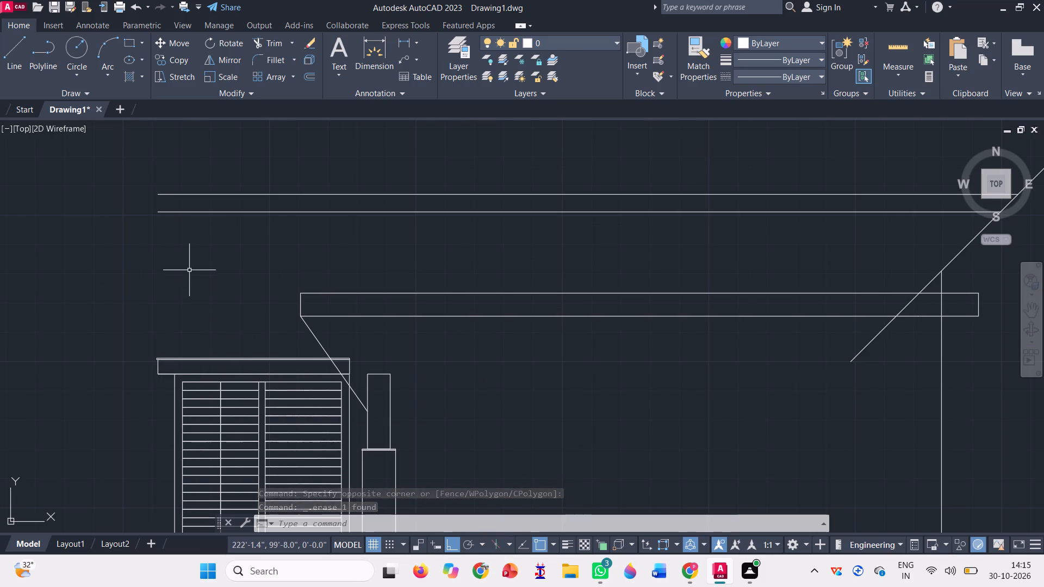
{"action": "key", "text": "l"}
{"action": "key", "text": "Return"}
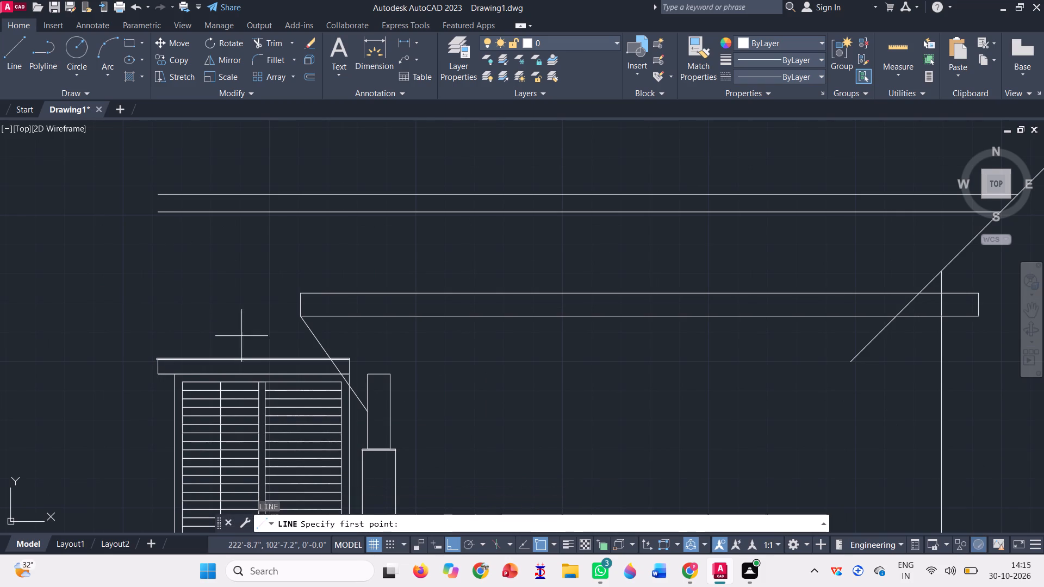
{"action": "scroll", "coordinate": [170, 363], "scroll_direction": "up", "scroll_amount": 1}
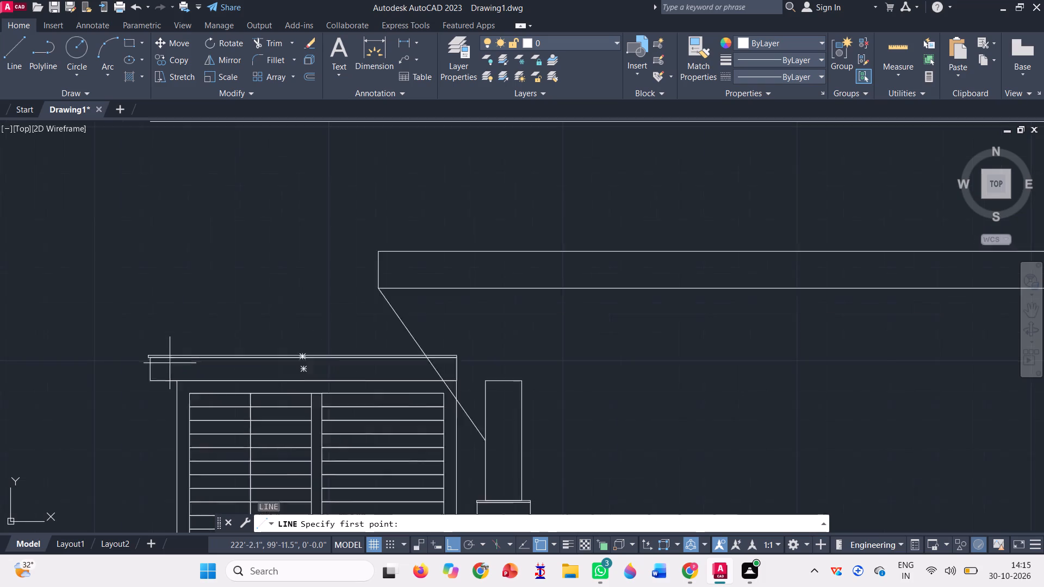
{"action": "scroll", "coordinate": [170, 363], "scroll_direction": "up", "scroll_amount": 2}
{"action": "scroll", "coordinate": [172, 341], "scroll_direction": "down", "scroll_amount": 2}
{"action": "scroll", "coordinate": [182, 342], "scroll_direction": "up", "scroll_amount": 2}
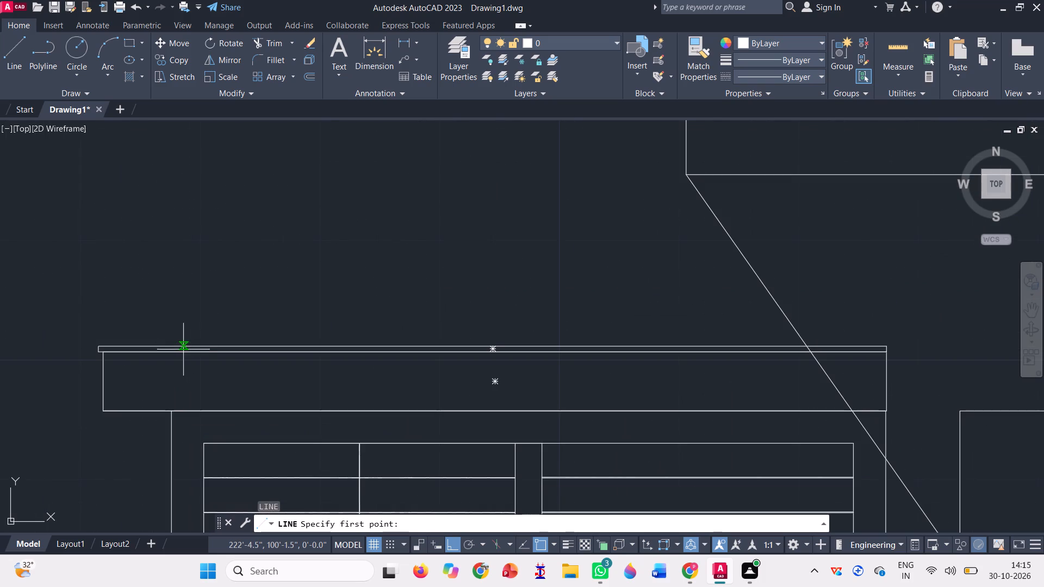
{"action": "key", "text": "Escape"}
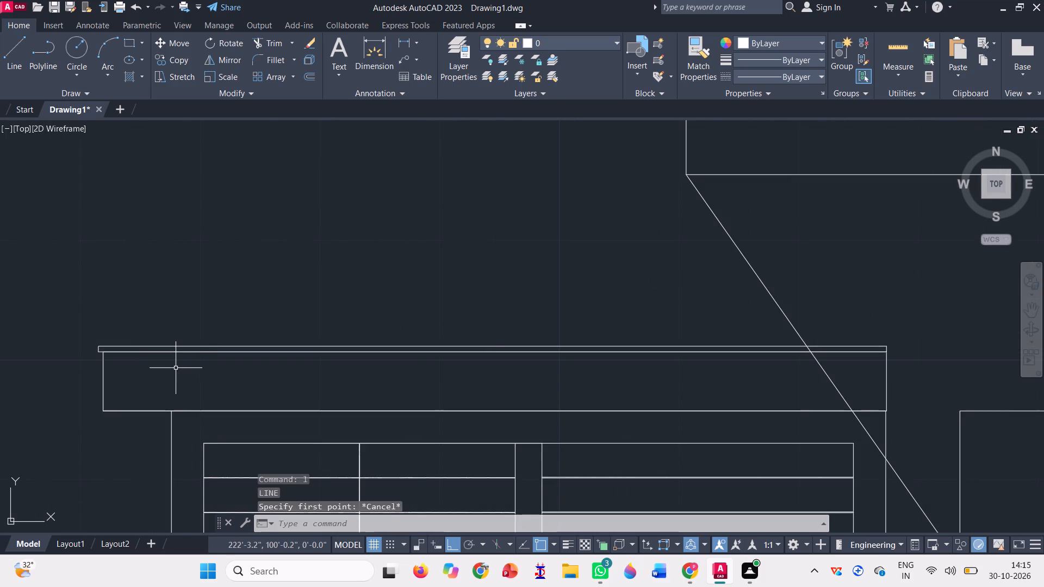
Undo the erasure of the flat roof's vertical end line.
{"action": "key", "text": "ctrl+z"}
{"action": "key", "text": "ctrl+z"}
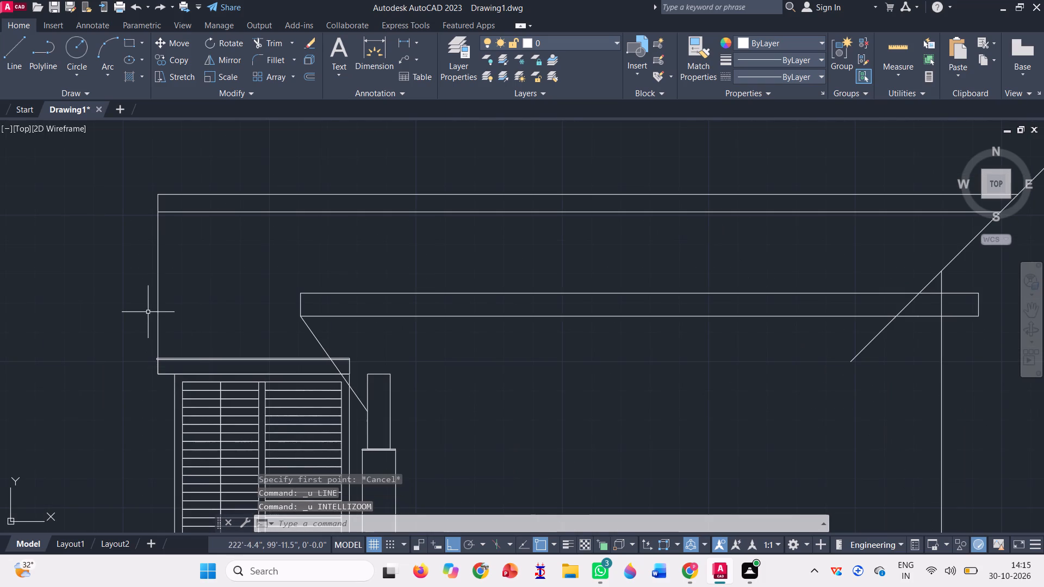
Move the flat roof's vertical end line horizontally inward from the band's outer lower corner to the shuttered window frame's outer upper corner.
{"action": "left_click", "coordinate": [171, 308]}
{"action": "left_click", "coordinate": [82, 272]}
{"action": "key", "text": "m"}
{"action": "key", "text": "space"}
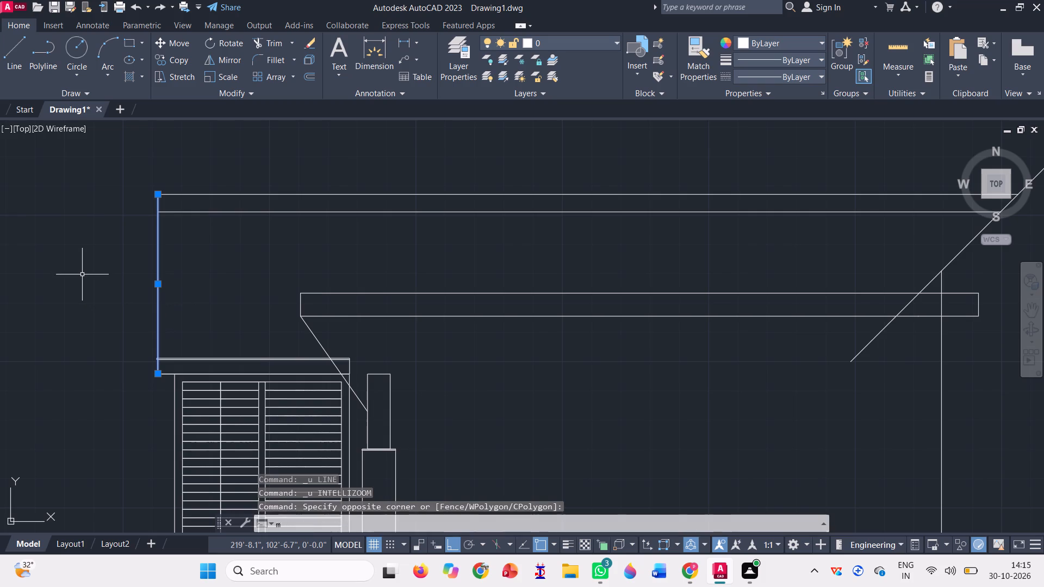
{"action": "scroll", "coordinate": [153, 363], "scroll_direction": "up", "scroll_amount": 3}
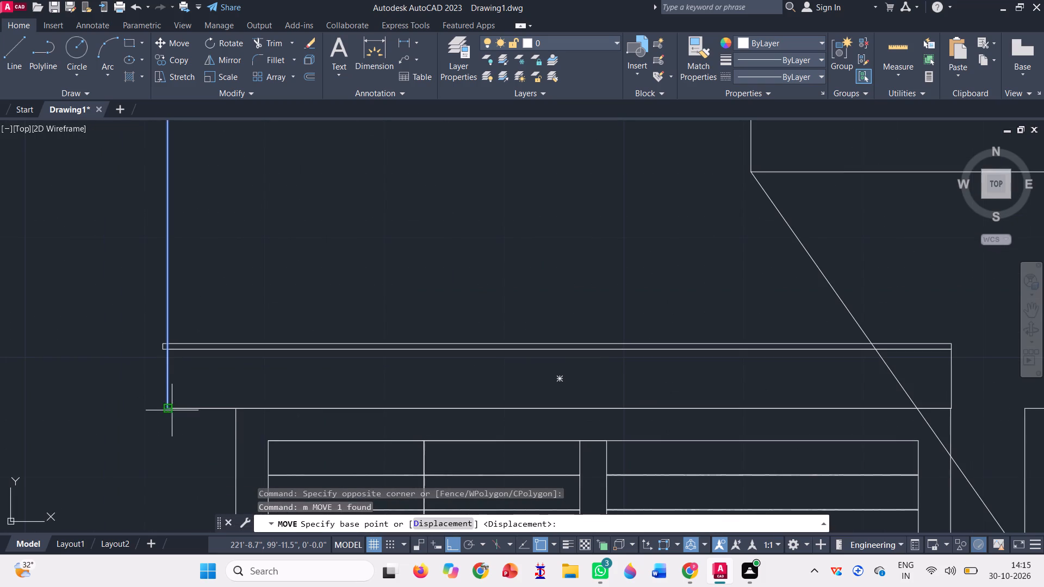
{"action": "left_click", "coordinate": [167, 406]}
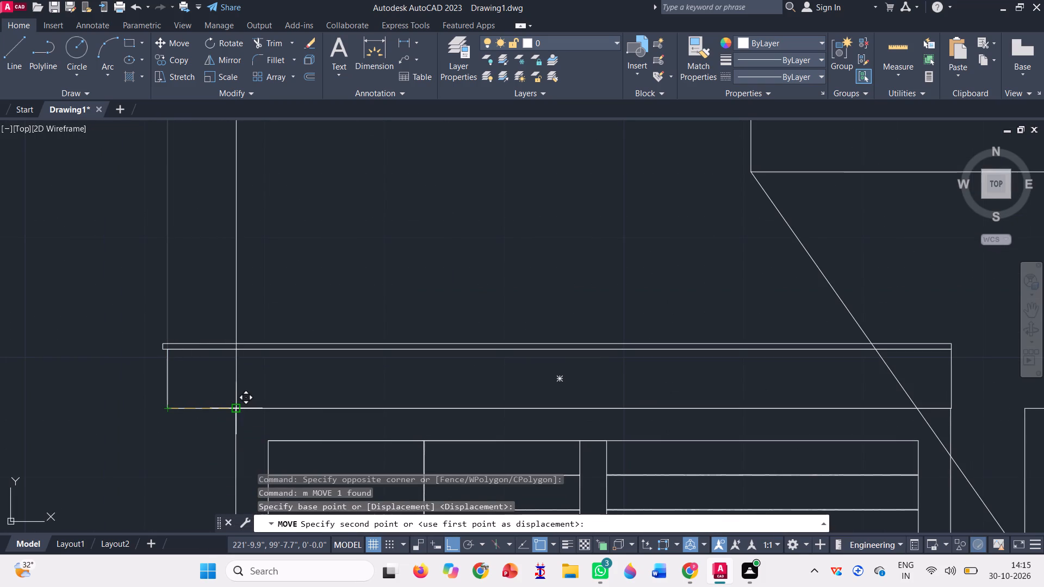
{"action": "left_click", "coordinate": [236, 406]}
Draw a vertical line over the moved end line, from the lower roof line down to the top of the thin capping rectangle.
{"action": "scroll", "coordinate": [168, 425], "scroll_direction": "down", "scroll_amount": 3}
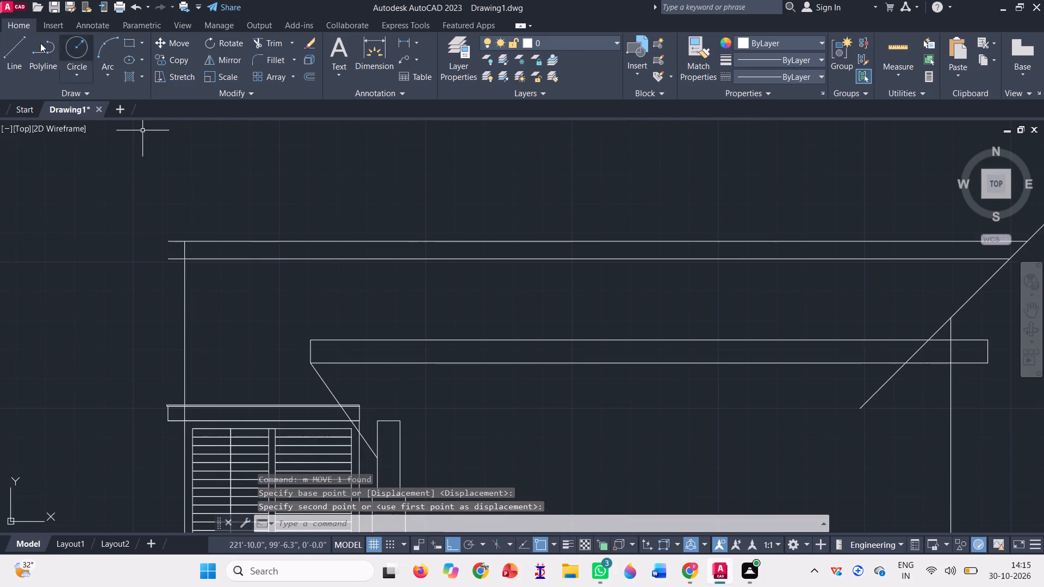
{"action": "left_click", "coordinate": [19, 40]}
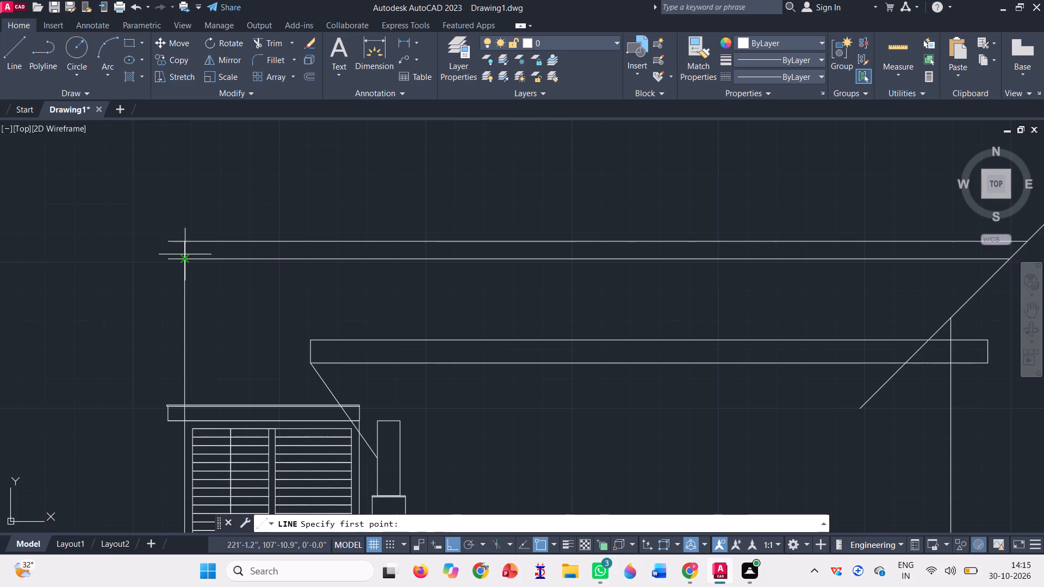
{"action": "left_click", "coordinate": [183, 259]}
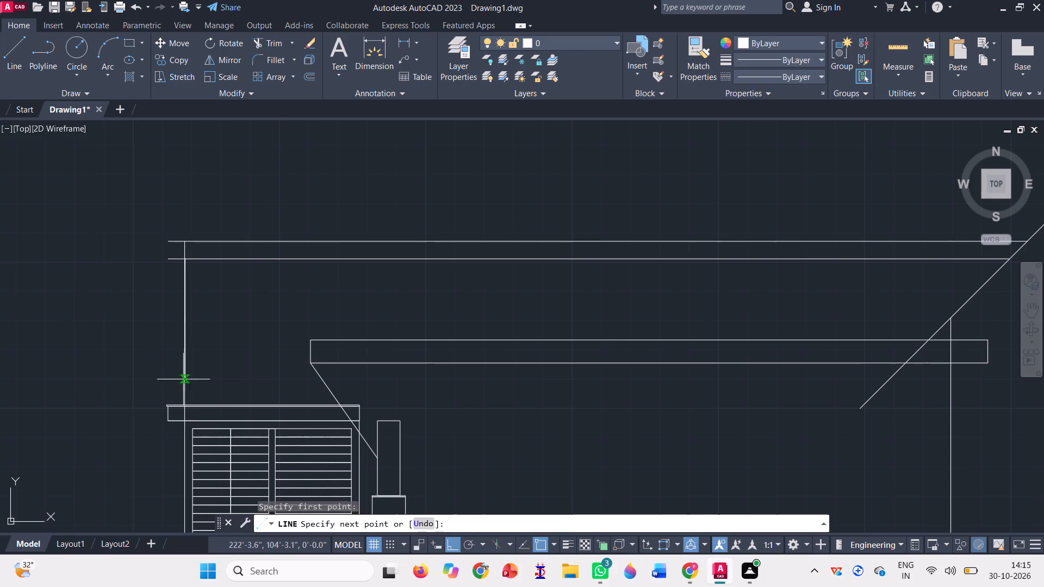
{"action": "scroll", "coordinate": [188, 407], "scroll_direction": "up", "scroll_amount": 5}
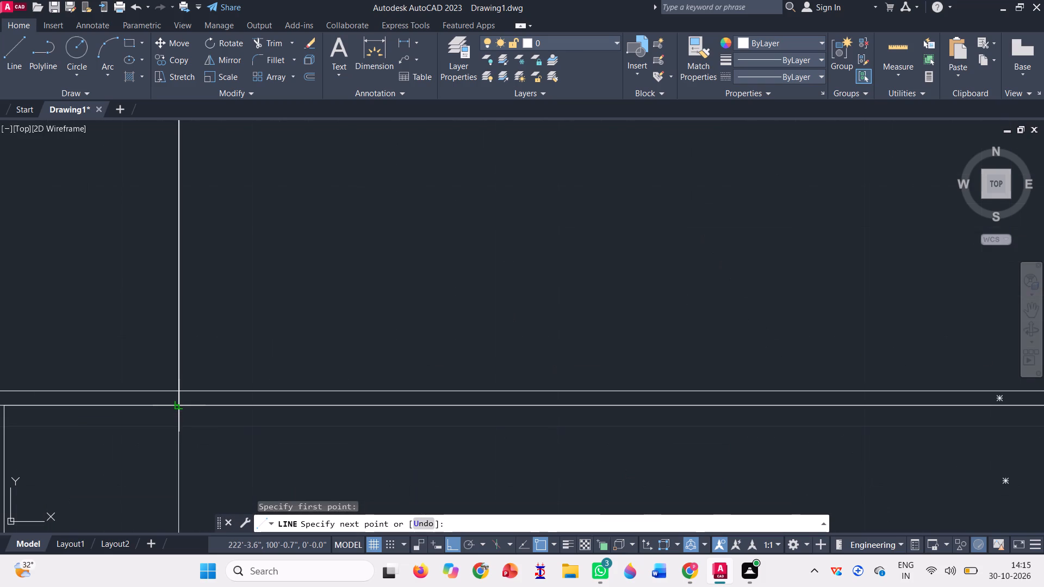
{"action": "left_click", "coordinate": [181, 391]}
{"action": "scroll", "coordinate": [225, 404], "scroll_direction": "down", "scroll_amount": 3}
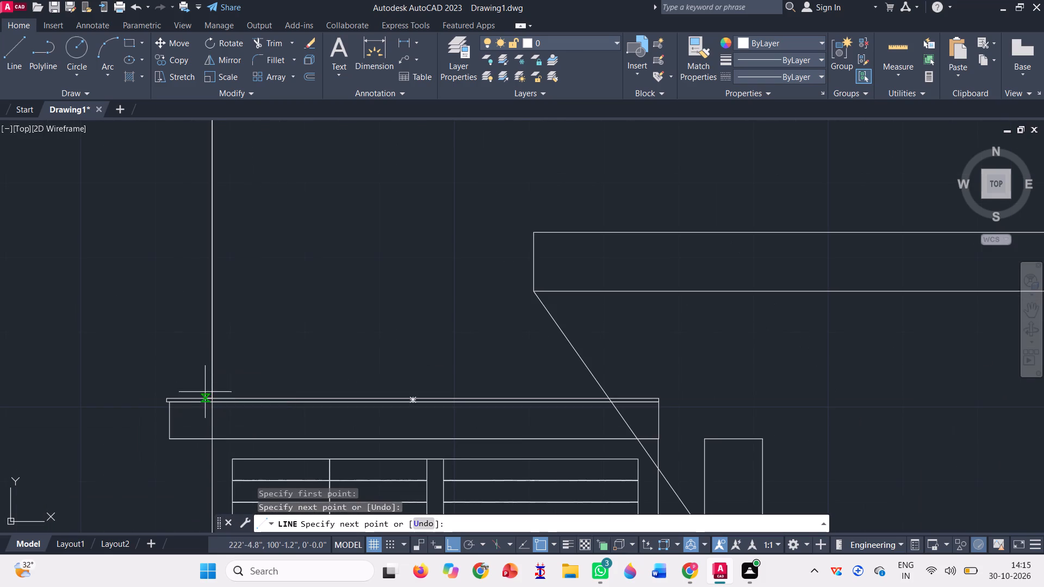
{"action": "key", "text": "space"}
Erase the longer moved end line that crosses the window band and the roof lines, keeping the new shorter line.
{"action": "scroll", "coordinate": [214, 365], "scroll_direction": "down", "scroll_amount": 3}
{"action": "scroll", "coordinate": [215, 392], "scroll_direction": "up", "scroll_amount": 4}
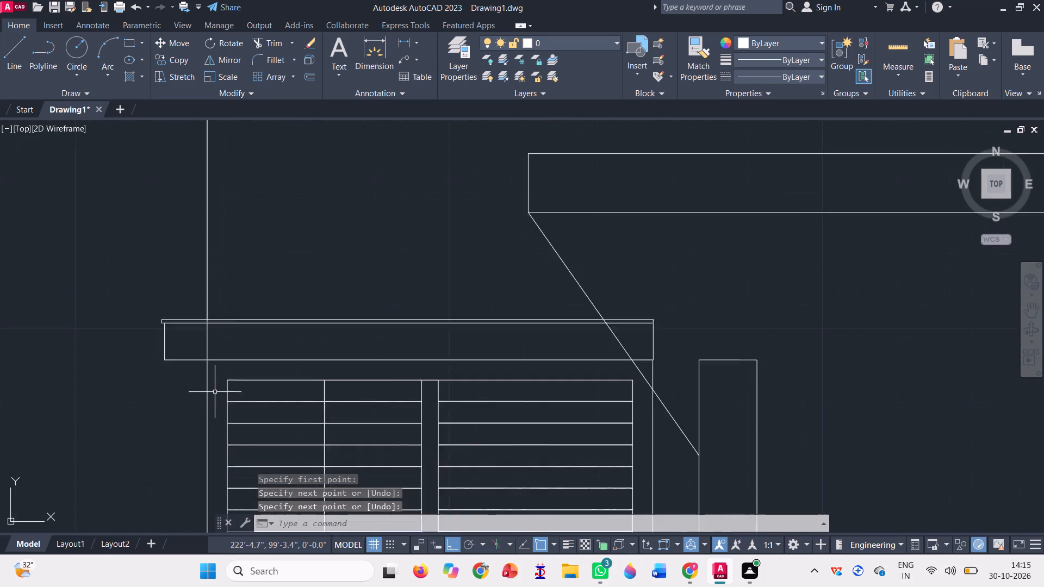
{"action": "left_click", "coordinate": [208, 316]}
{"action": "left_click", "coordinate": [192, 313]}
{"action": "scroll", "coordinate": [192, 355], "scroll_direction": "down", "scroll_amount": 4}
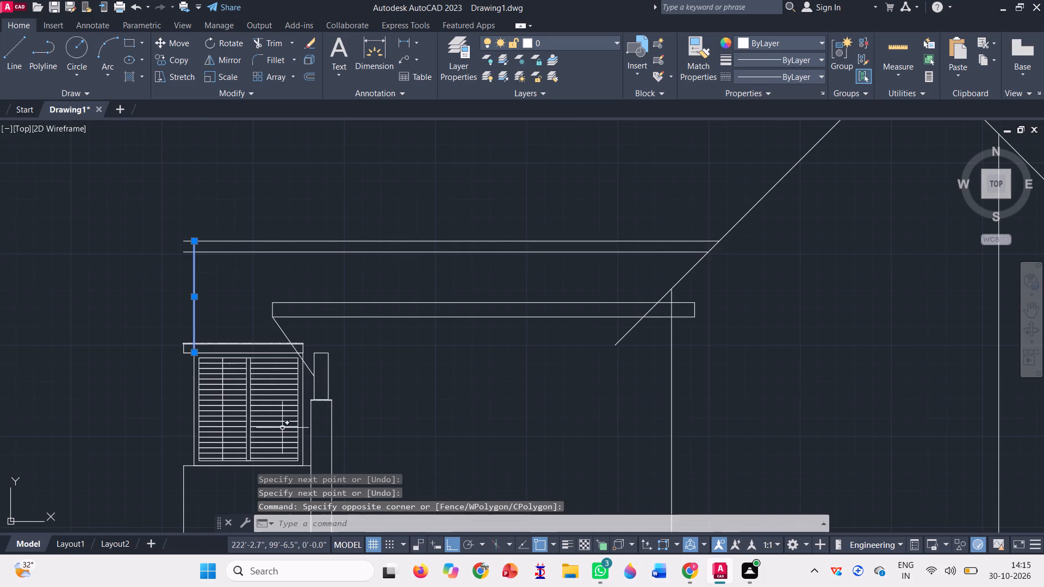
{"action": "key", "text": "Delete"}
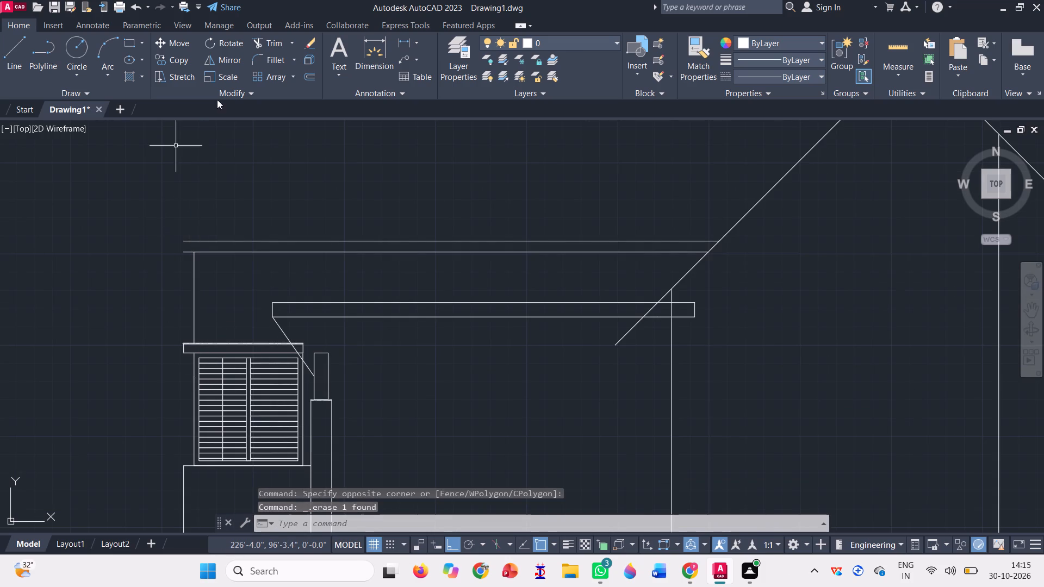
Trim the lower flat roof line where it overhangs the new vertical wall line.
{"action": "left_click", "coordinate": [272, 40]}
{"action": "scroll", "coordinate": [176, 253], "scroll_direction": "up", "scroll_amount": 1}
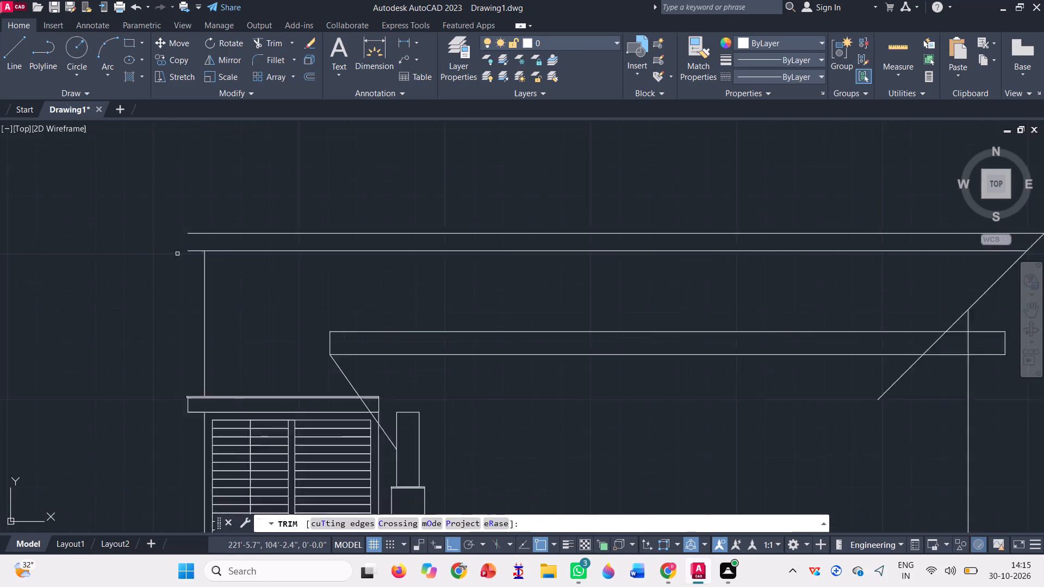
{"action": "scroll", "coordinate": [177, 254], "scroll_direction": "up", "scroll_amount": 1}
{"action": "left_click", "coordinate": [204, 240]}
{"action": "left_click", "coordinate": [197, 277]}
{"action": "scroll", "coordinate": [193, 299], "scroll_direction": "down", "scroll_amount": 4}
{"action": "key", "text": "Escape"}
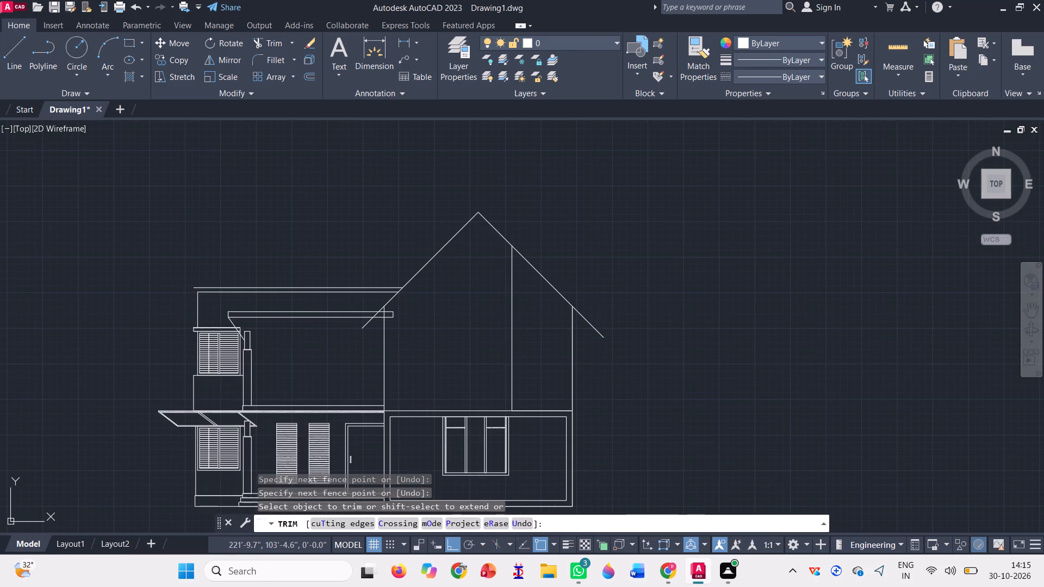
Extend the vertical end wall line of the upper storey up to the upper flat roof line.
{"action": "left_click", "coordinate": [295, 41]}
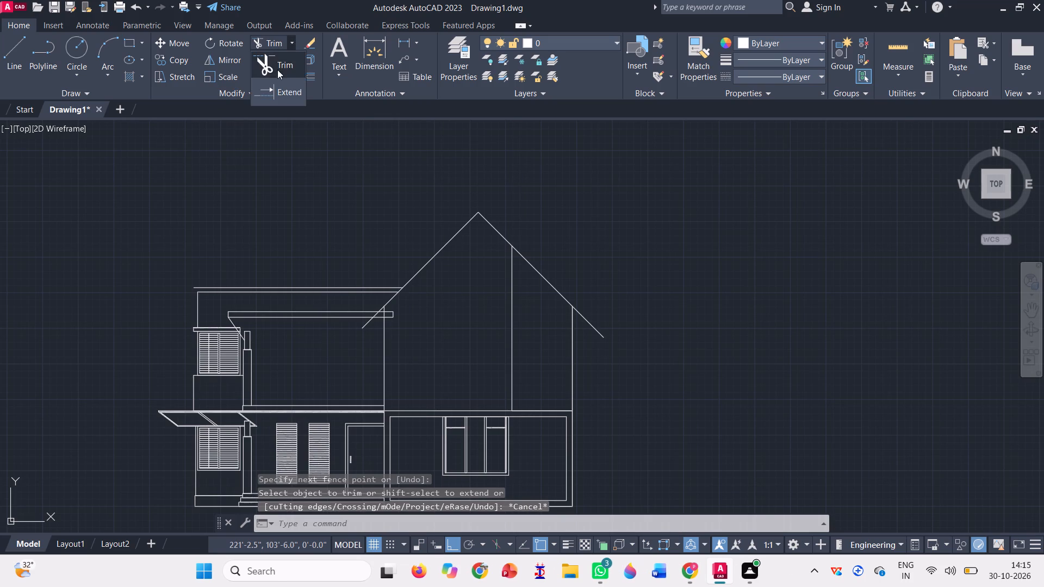
{"action": "left_click", "coordinate": [283, 89]}
{"action": "left_click", "coordinate": [199, 308]}
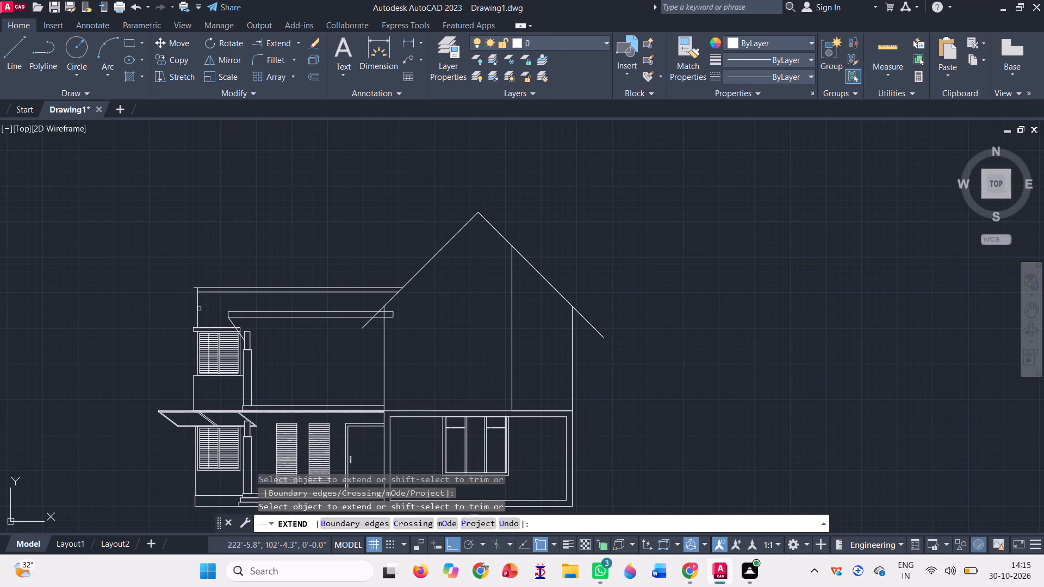
{"action": "key", "text": "Escape"}
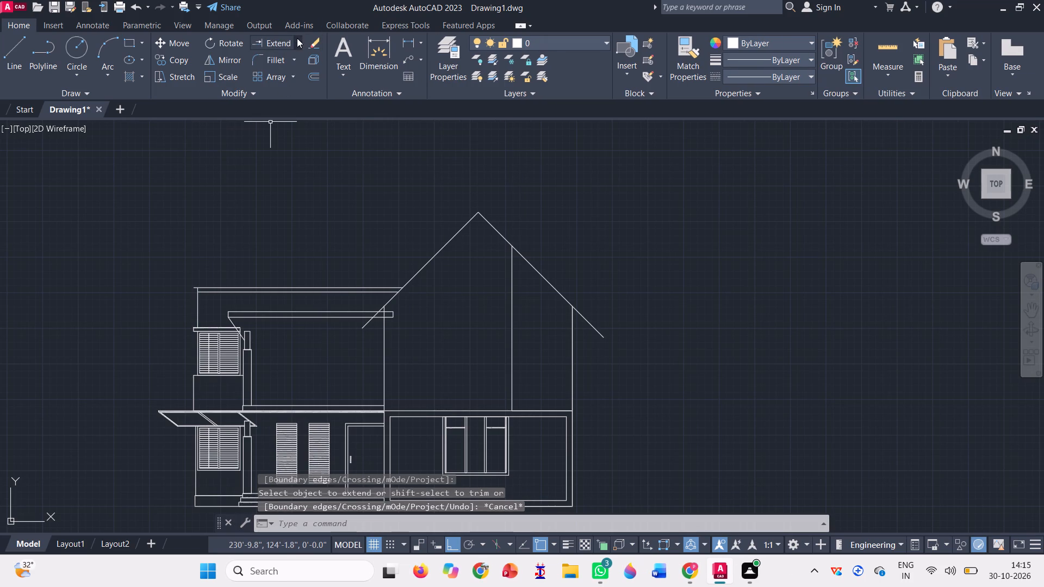
Trim the upper flat roof line where it overhangs the vertical end wall line.
{"action": "left_click", "coordinate": [295, 36]}
{"action": "left_click", "coordinate": [294, 76]}
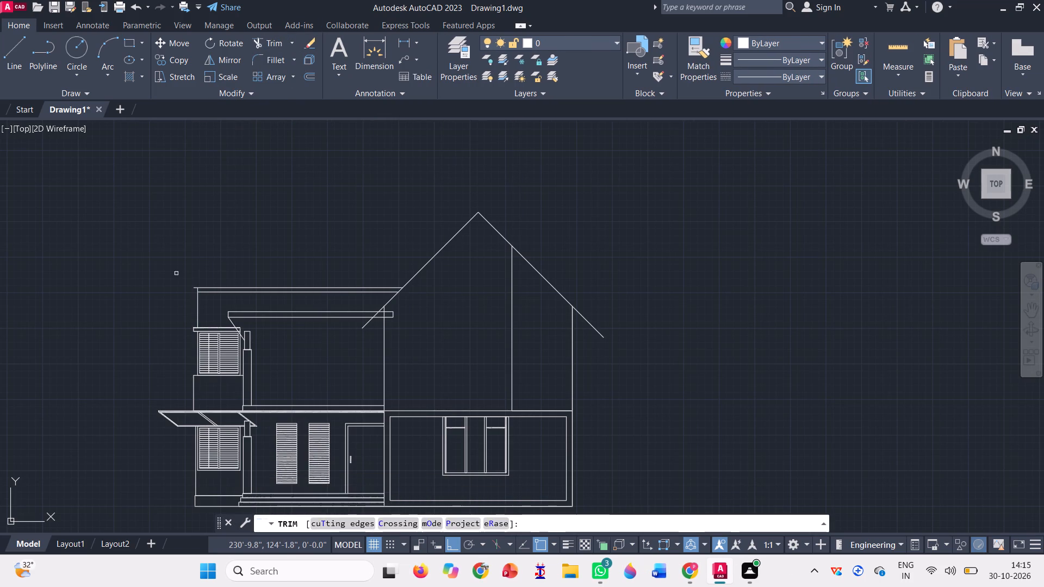
{"action": "scroll", "coordinate": [196, 288], "scroll_direction": "up", "scroll_amount": 3}
{"action": "left_click", "coordinate": [192, 285]}
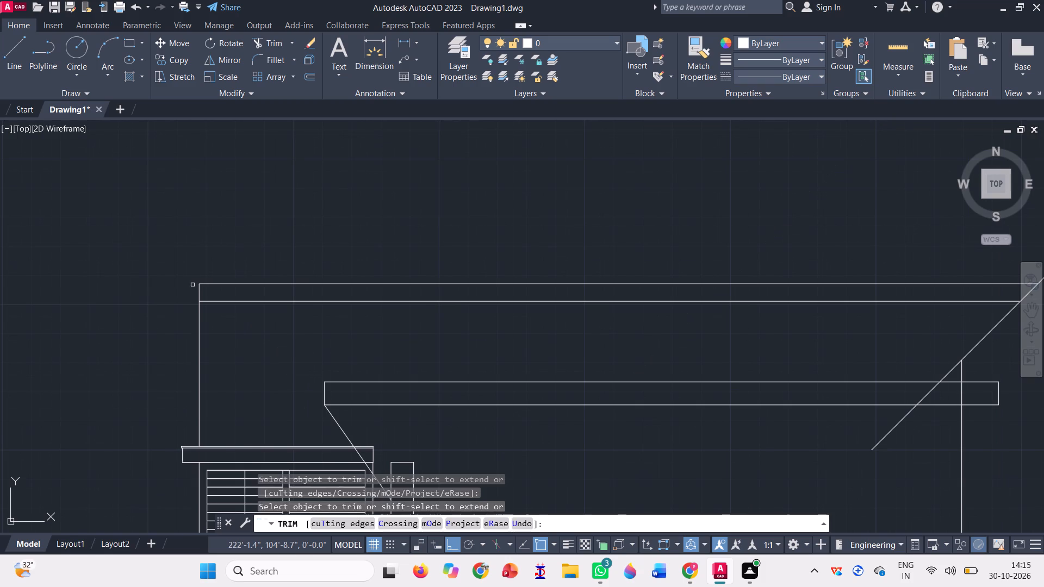
{"action": "scroll", "coordinate": [192, 285], "scroll_direction": "down", "scroll_amount": 1}
{"action": "key", "text": "Escape"}
{"action": "scroll", "coordinate": [214, 242], "scroll_direction": "down", "scroll_amount": 1}
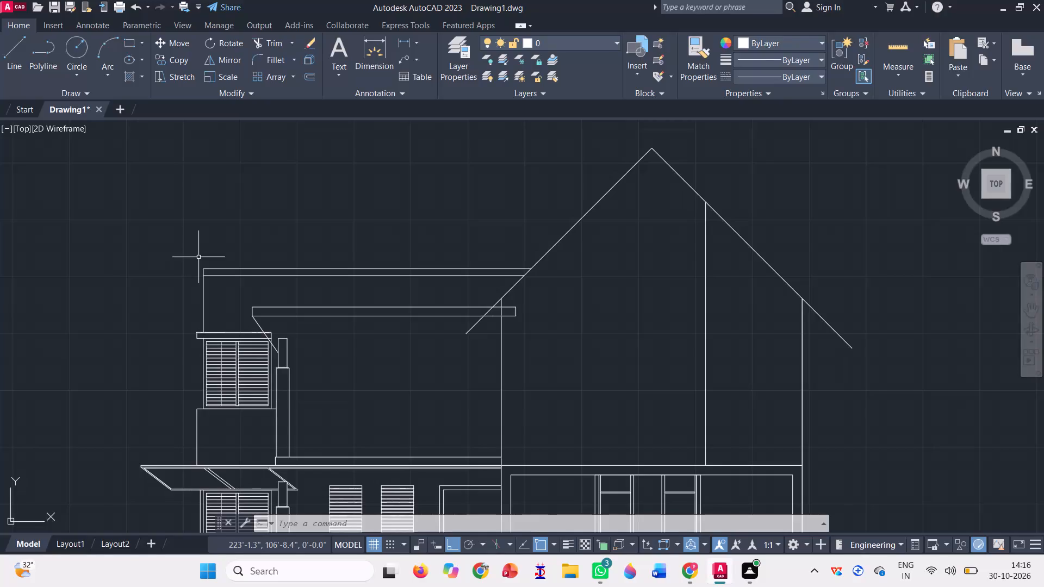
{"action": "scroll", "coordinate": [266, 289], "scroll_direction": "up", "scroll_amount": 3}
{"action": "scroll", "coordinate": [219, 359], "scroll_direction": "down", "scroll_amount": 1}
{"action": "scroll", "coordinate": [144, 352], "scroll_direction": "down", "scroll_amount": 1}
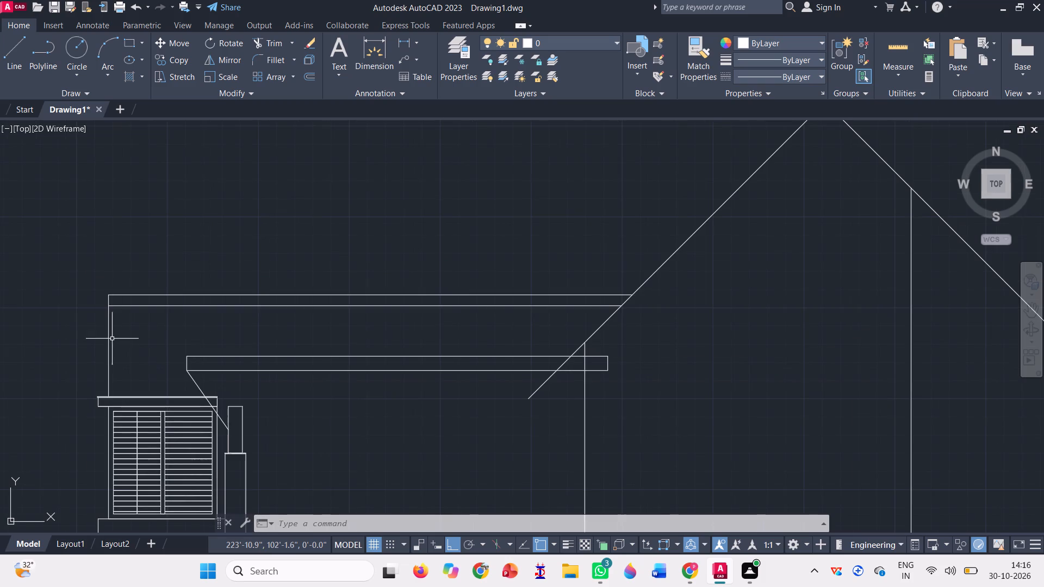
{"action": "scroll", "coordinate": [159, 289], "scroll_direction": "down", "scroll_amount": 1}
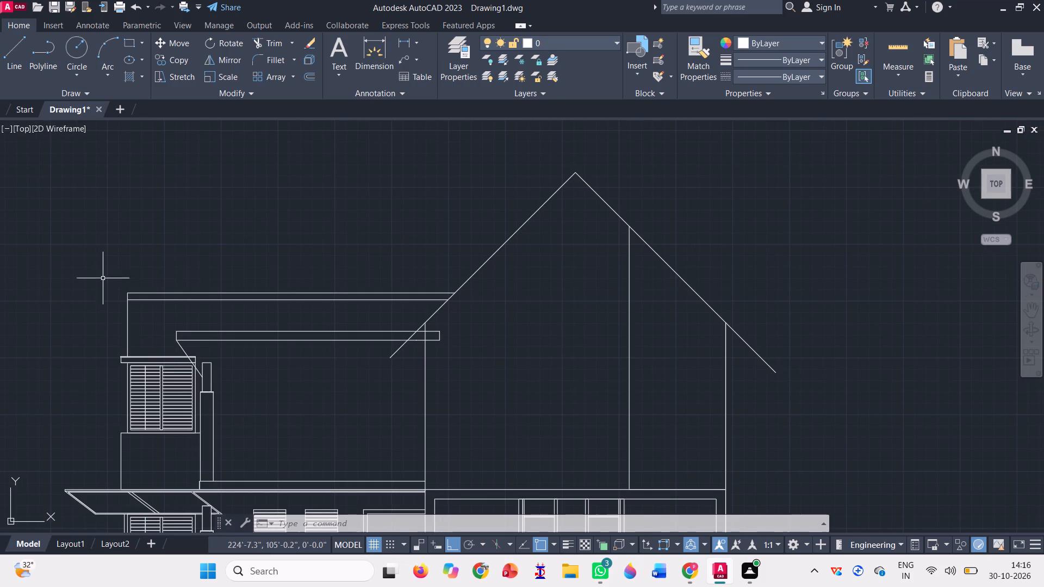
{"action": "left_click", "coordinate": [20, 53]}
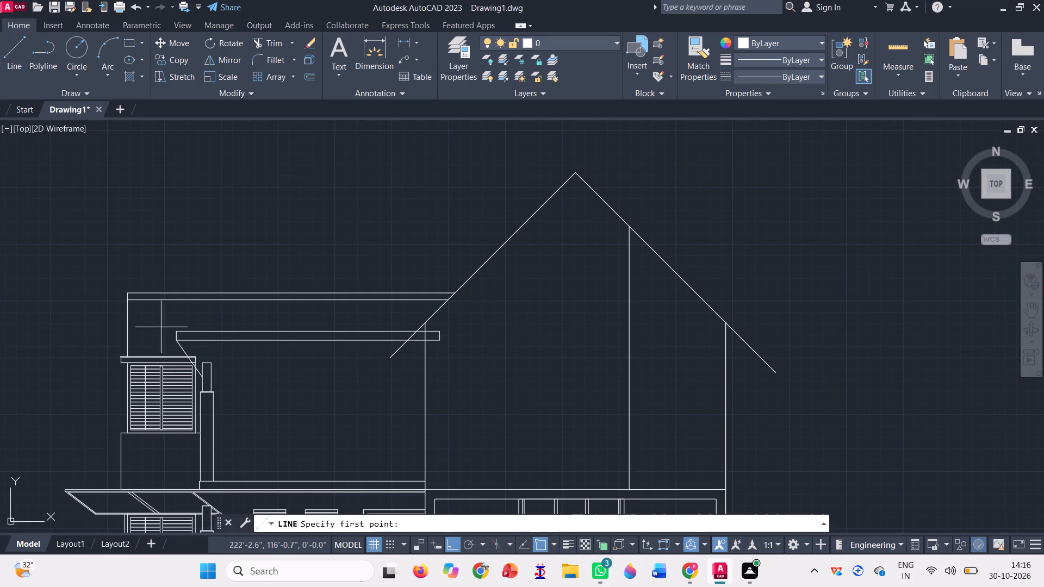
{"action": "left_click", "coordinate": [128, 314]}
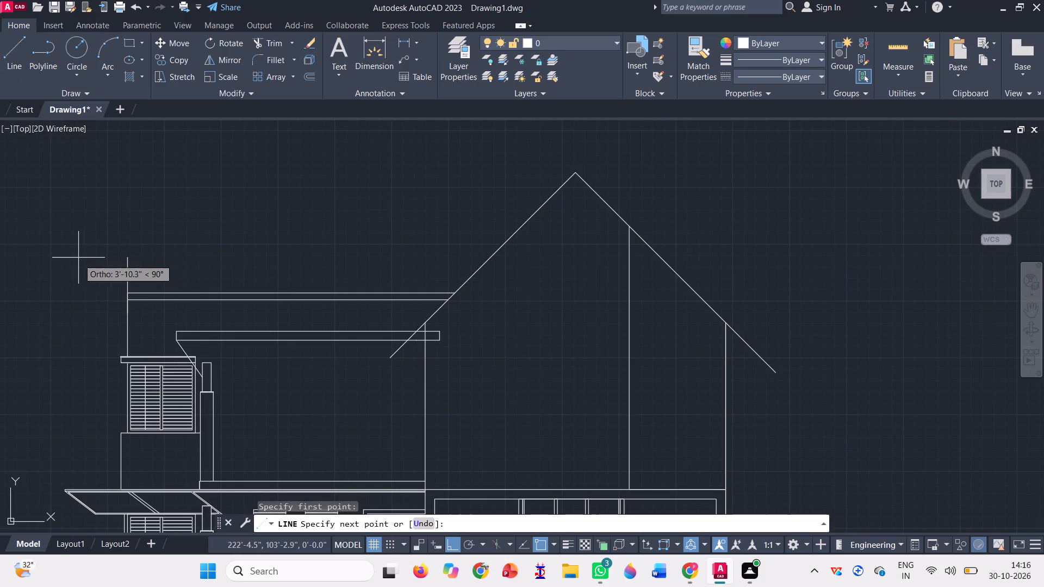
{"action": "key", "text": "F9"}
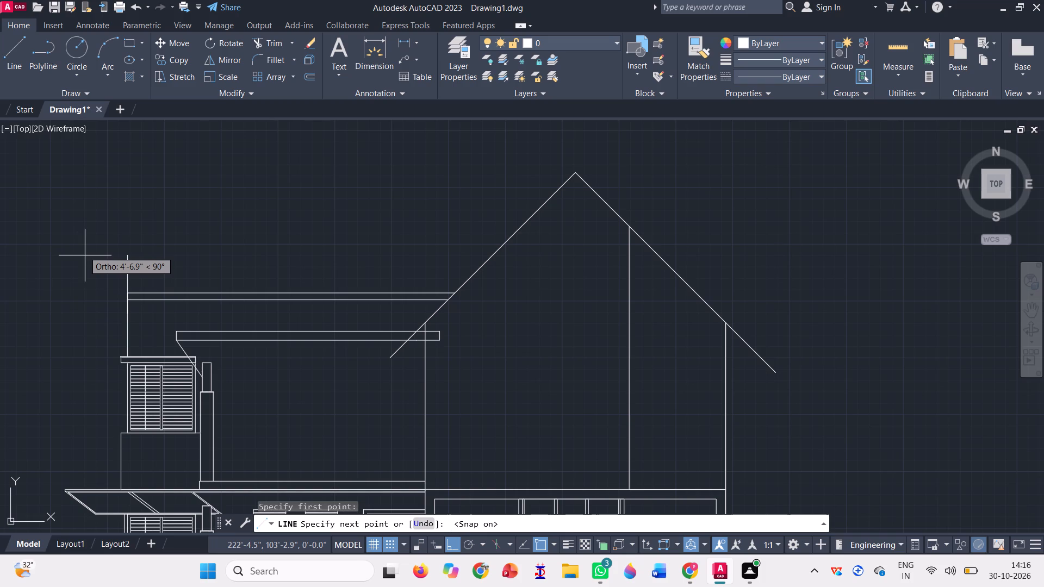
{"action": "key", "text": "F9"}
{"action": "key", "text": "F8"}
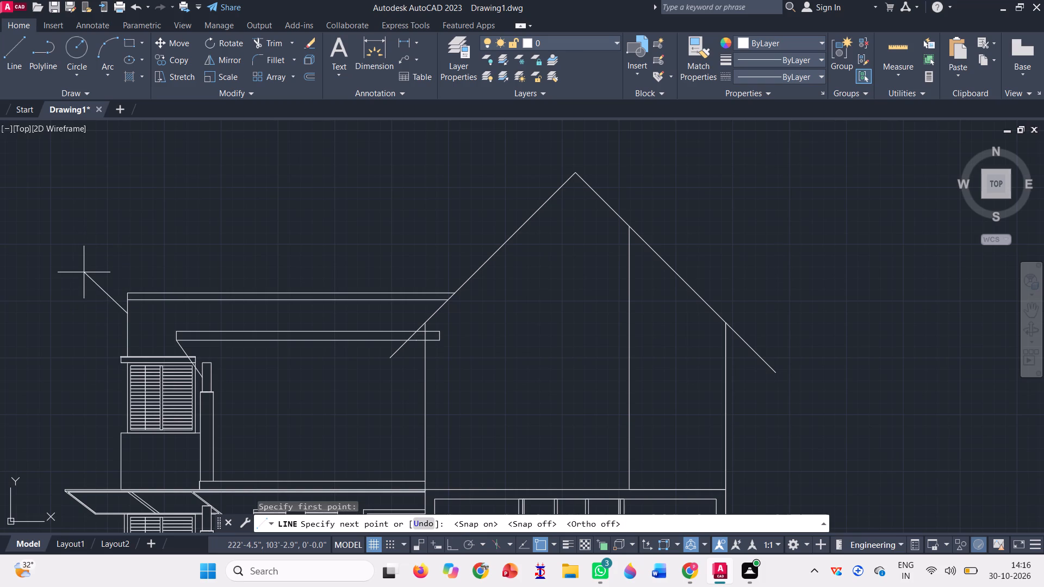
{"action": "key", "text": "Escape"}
Copy the diagonal line under the lower canopy band by its lower end onto the end wall line, below the flat roof lines.
{"action": "scroll", "coordinate": [203, 352], "scroll_direction": "up", "scroll_amount": 2}
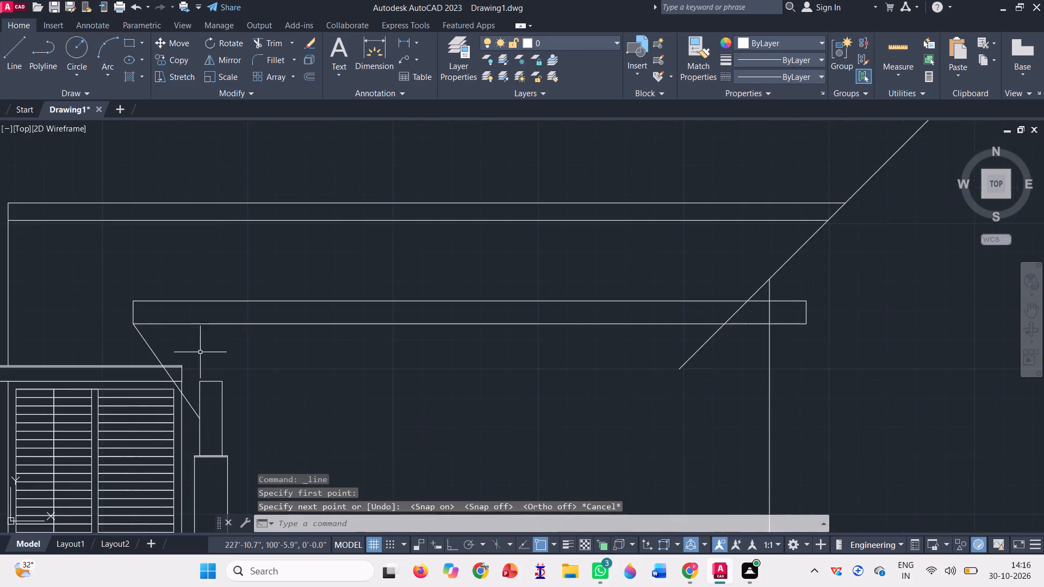
{"action": "left_click", "coordinate": [165, 342]}
{"action": "left_click", "coordinate": [117, 349]}
{"action": "type", "text": "co"}
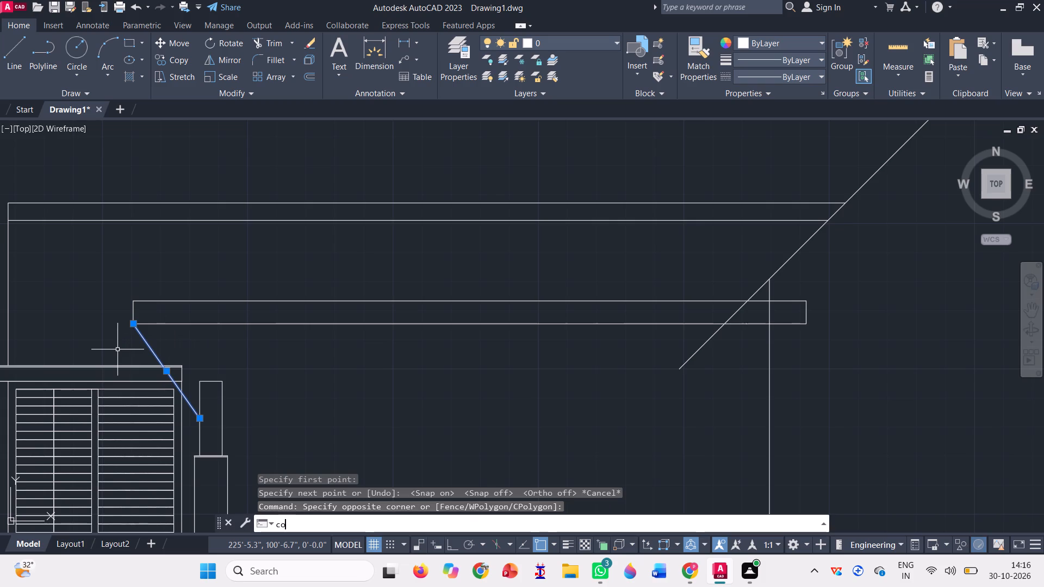
{"action": "key", "text": "space"}
{"action": "scroll", "coordinate": [200, 419], "scroll_direction": "up", "scroll_amount": 3}
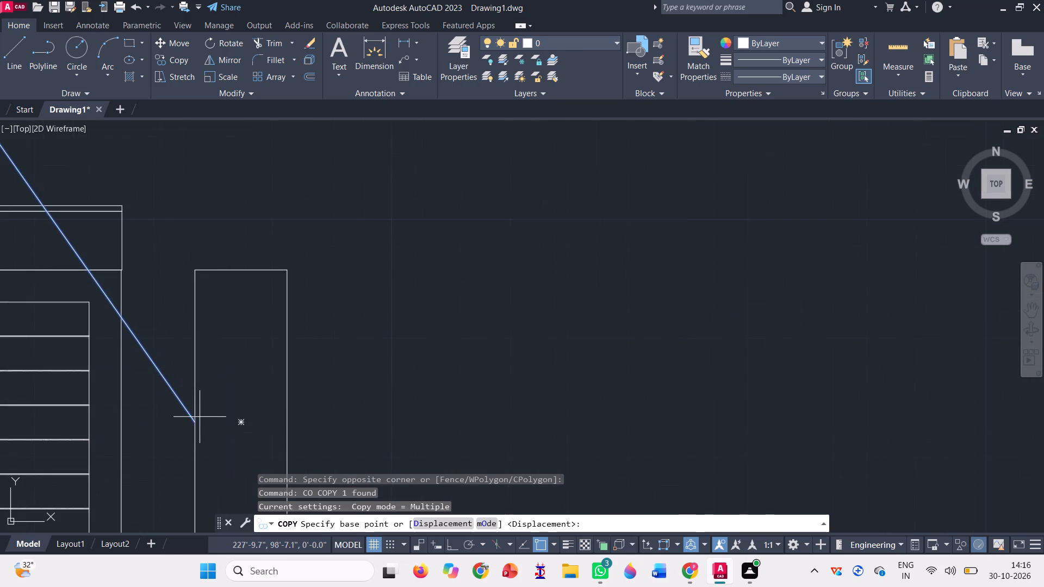
{"action": "left_click", "coordinate": [195, 422]}
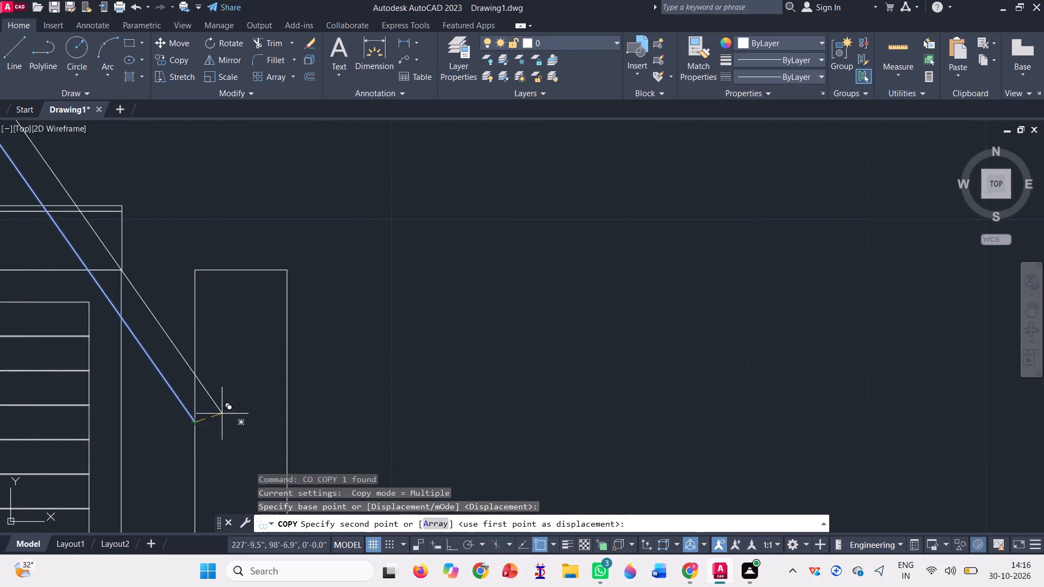
{"action": "scroll", "coordinate": [505, 345], "scroll_direction": "down", "scroll_amount": 3}
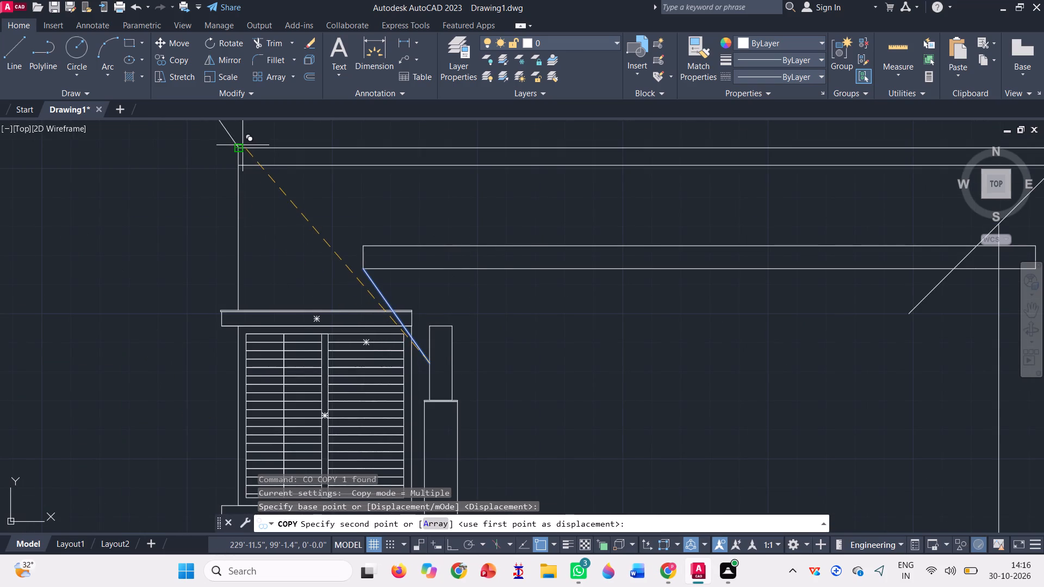
{"action": "scroll", "coordinate": [259, 241], "scroll_direction": "down", "scroll_amount": 1}
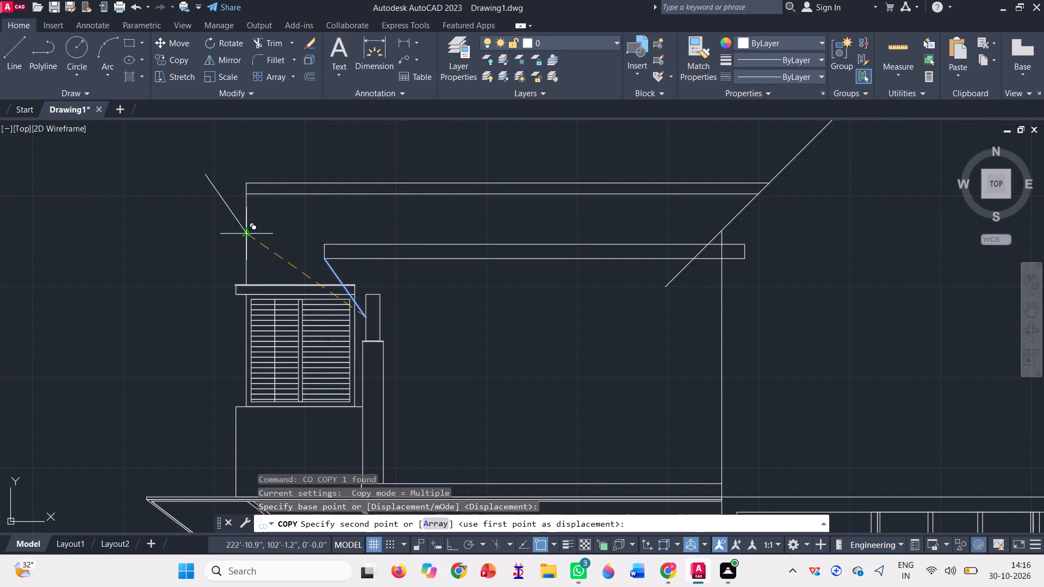
{"action": "left_click", "coordinate": [243, 227]}
{"action": "key", "text": "Escape"}
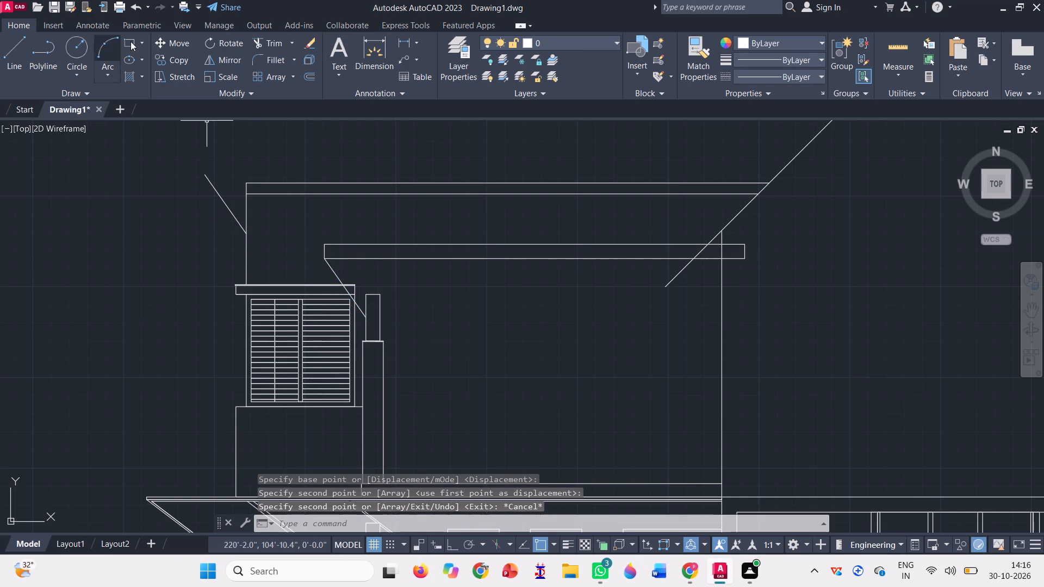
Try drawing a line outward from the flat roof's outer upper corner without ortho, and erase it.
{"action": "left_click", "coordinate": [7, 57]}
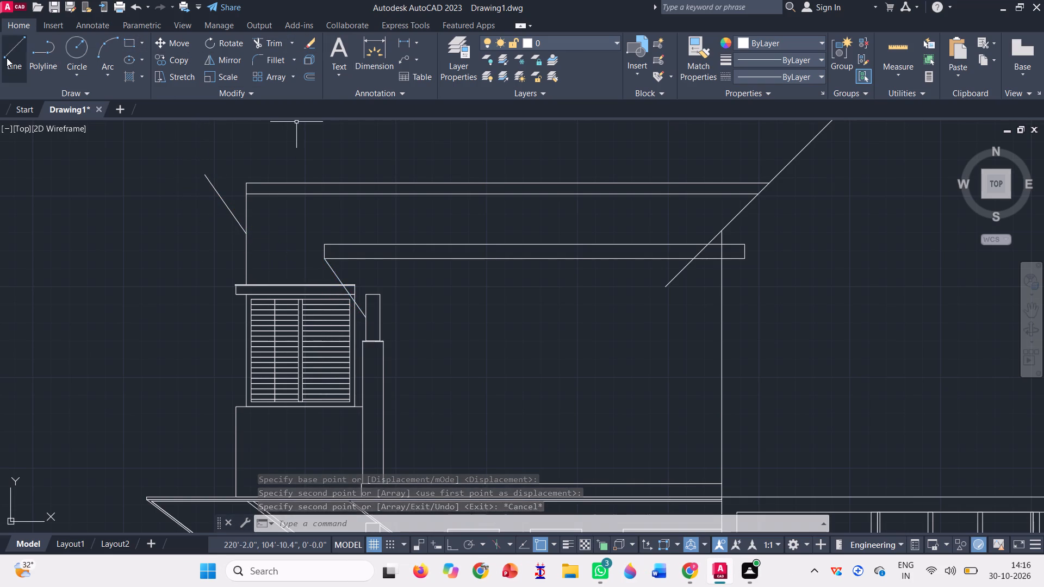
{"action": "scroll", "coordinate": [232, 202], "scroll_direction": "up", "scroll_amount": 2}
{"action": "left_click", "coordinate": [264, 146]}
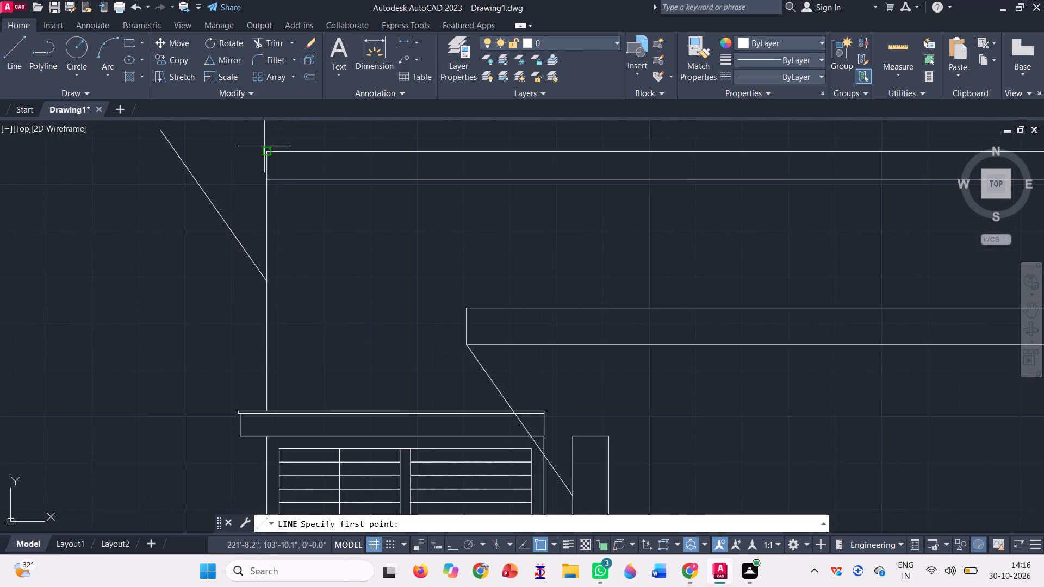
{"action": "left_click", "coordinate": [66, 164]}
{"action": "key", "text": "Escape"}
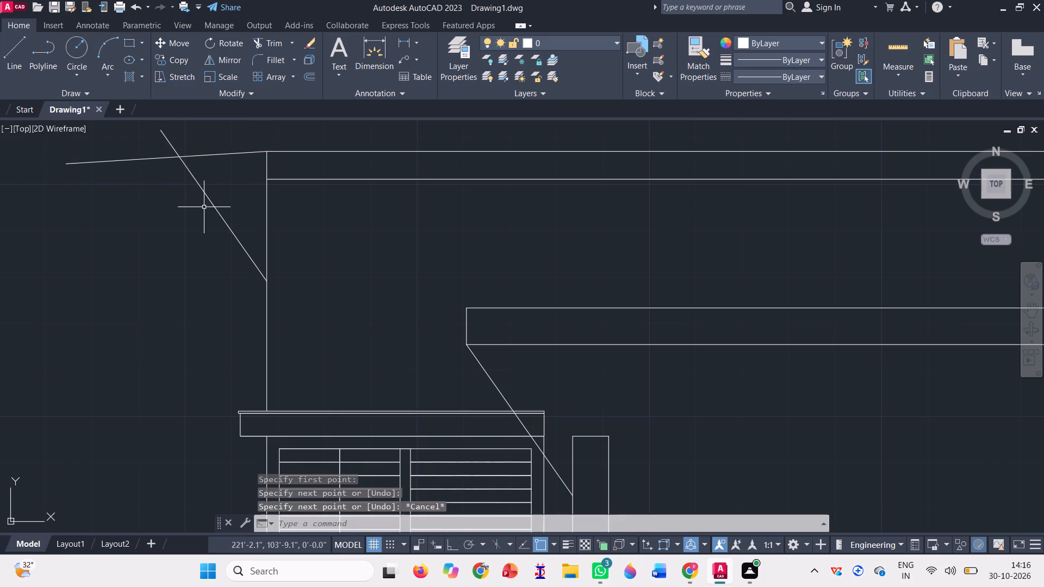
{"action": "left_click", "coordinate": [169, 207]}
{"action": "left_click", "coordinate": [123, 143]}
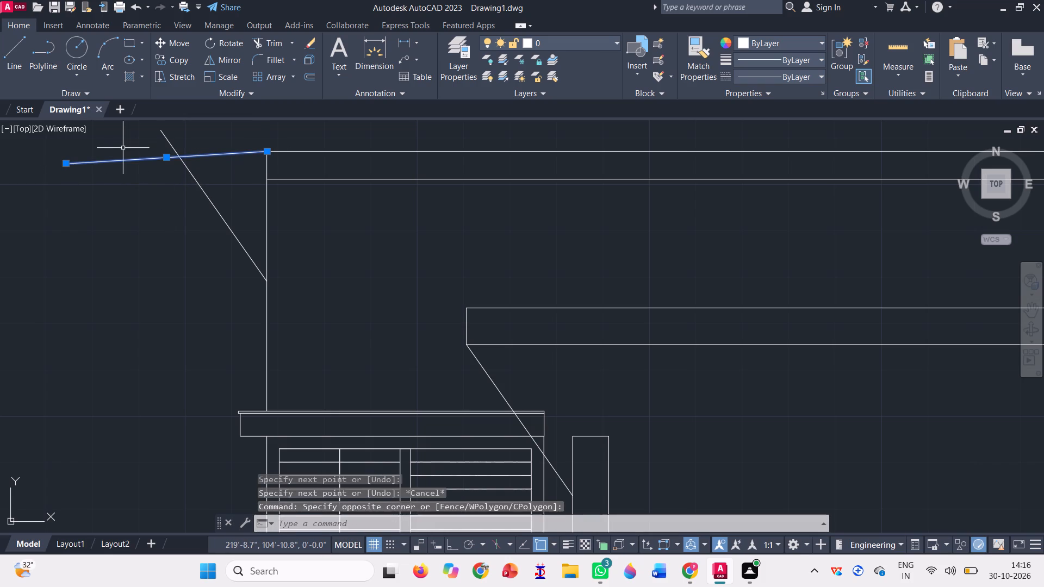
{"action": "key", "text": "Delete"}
Draw a horizontal line with ortho on, from the flat roof's outer upper corner outward past the copied diagonal.
{"action": "key", "text": "F8"}
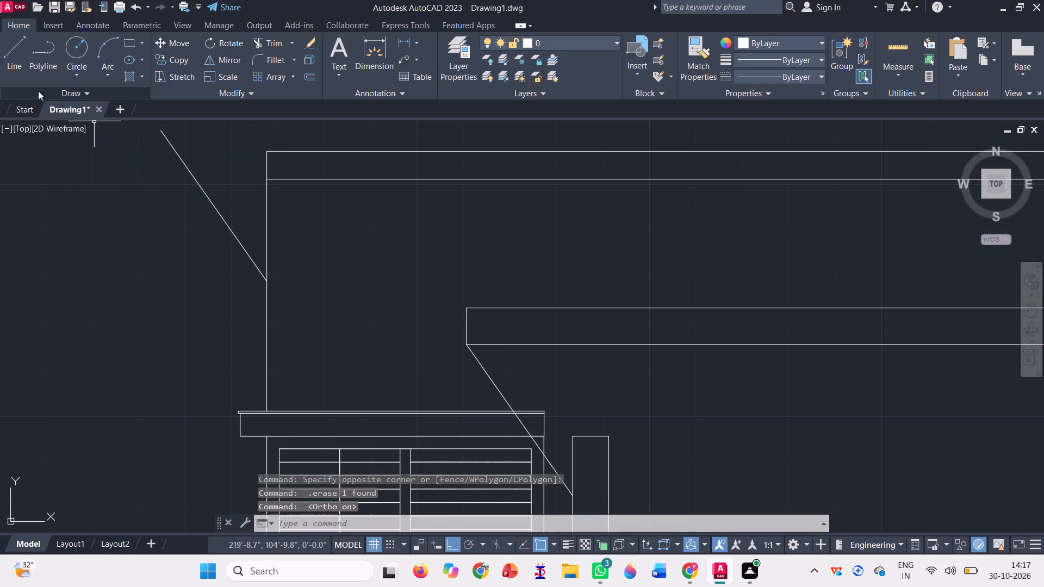
{"action": "left_click", "coordinate": [7, 52]}
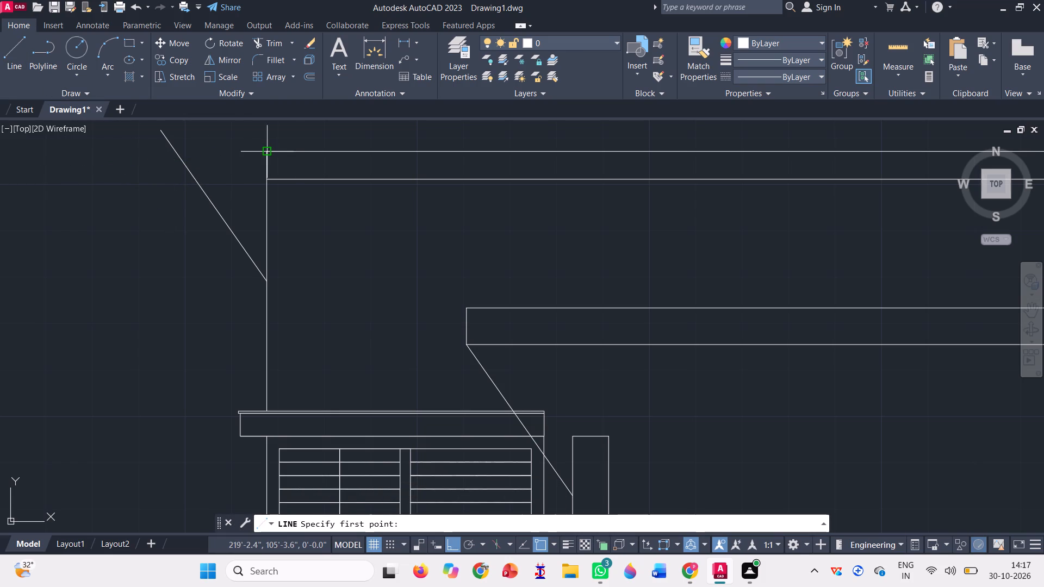
{"action": "left_click", "coordinate": [268, 149]}
{"action": "left_click", "coordinate": [32, 170]}
{"action": "key", "text": "space"}
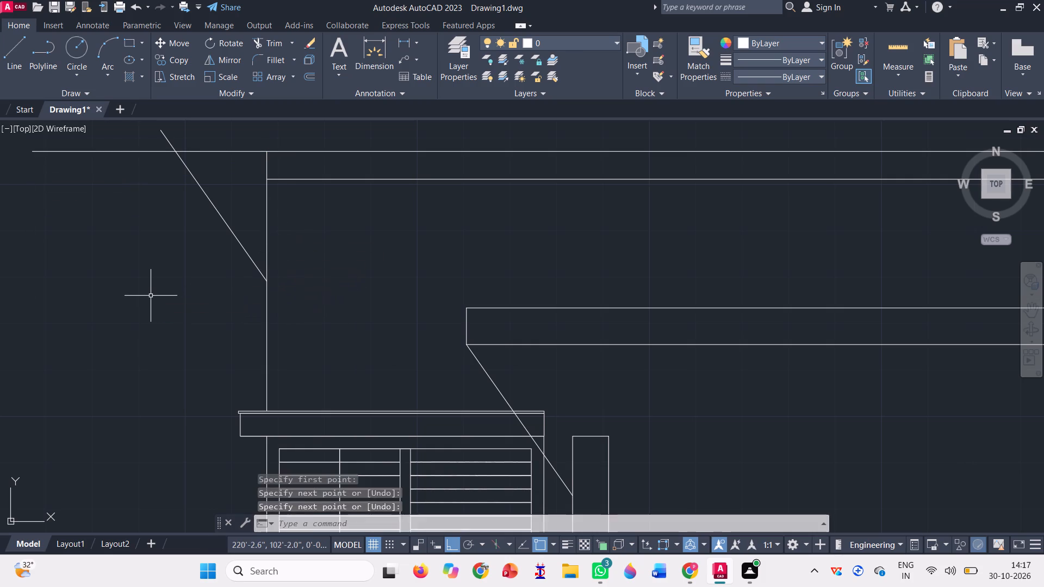
Copy the new horizontal overhang line down from the upper roof line's end to the lower roof line's end.
{"action": "scroll", "coordinate": [151, 295], "scroll_direction": "down", "scroll_amount": 2}
{"action": "left_click", "coordinate": [115, 254]}
{"action": "left_click", "coordinate": [73, 195]}
{"action": "type", "text": "co"}
{"action": "key", "text": "space"}
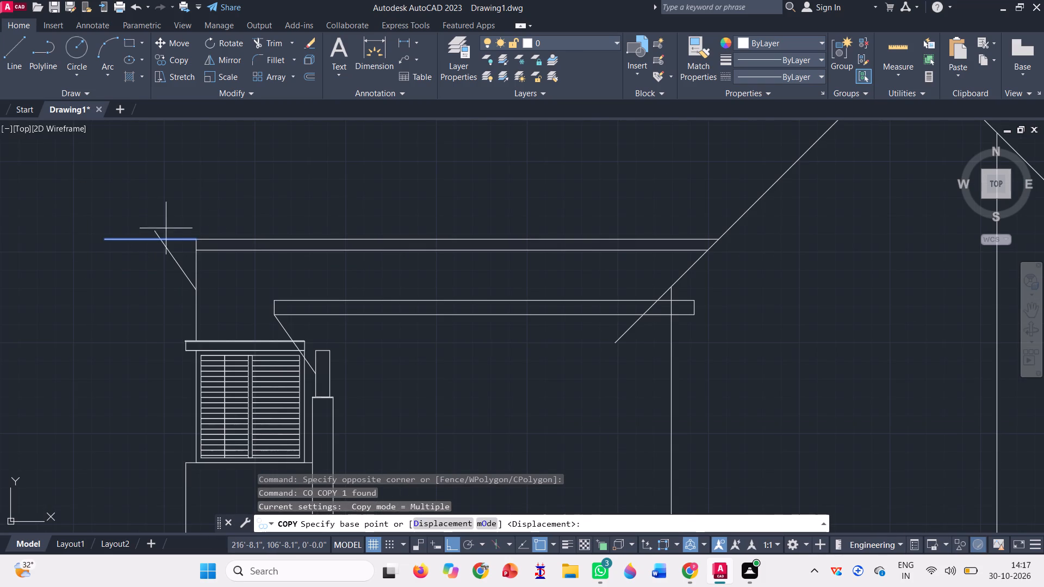
{"action": "scroll", "coordinate": [197, 243], "scroll_direction": "up", "scroll_amount": 3}
{"action": "left_click", "coordinate": [189, 224]}
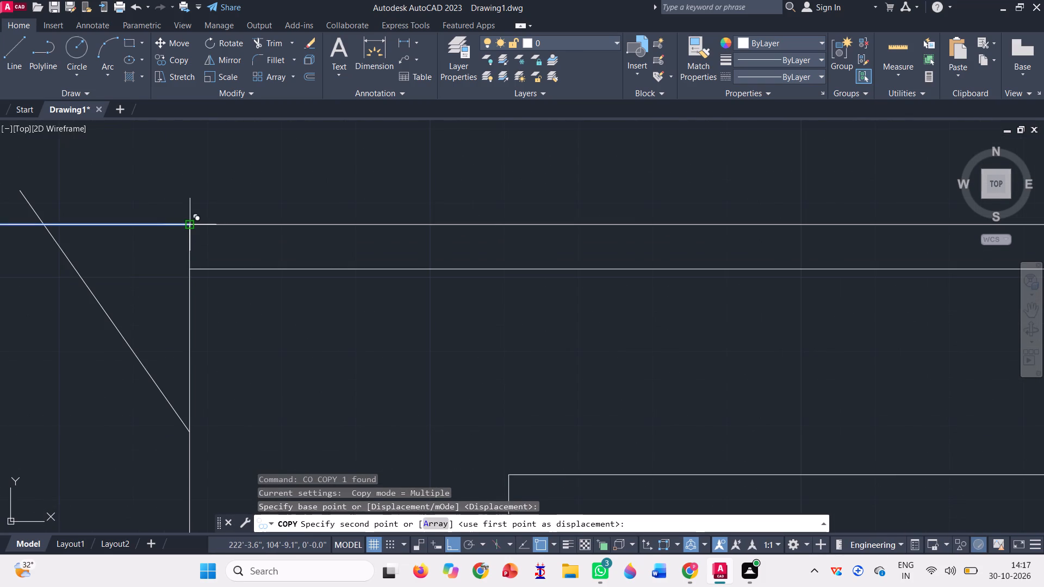
{"action": "left_click", "coordinate": [188, 267]}
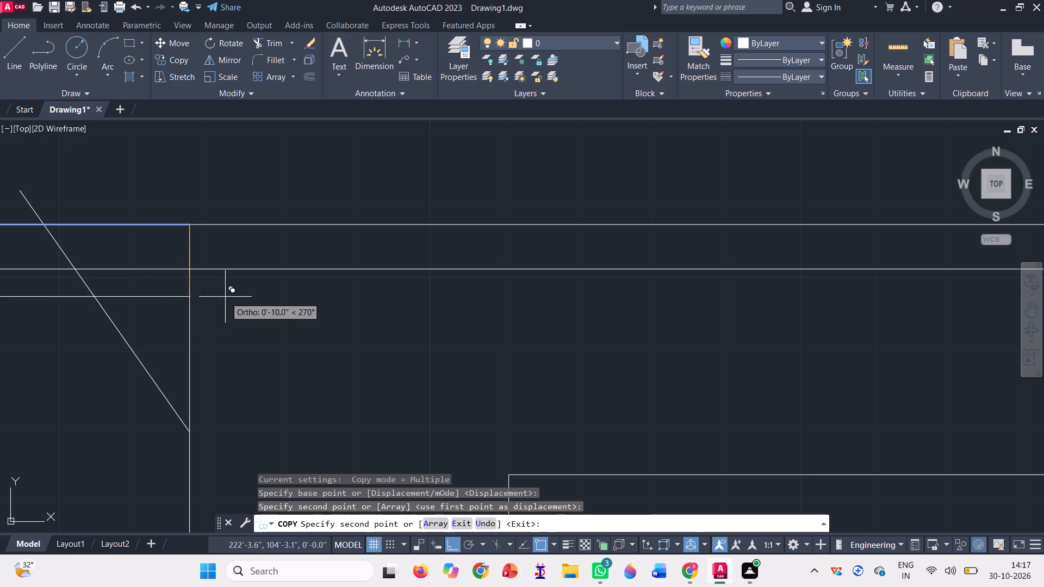
{"action": "scroll", "coordinate": [226, 295], "scroll_direction": "down", "scroll_amount": 3}
{"action": "key", "text": "space"}
Trim both overhang lines beyond the copied diagonal and the diagonal's tip above the upper roof line.
{"action": "left_click", "coordinate": [270, 47]}
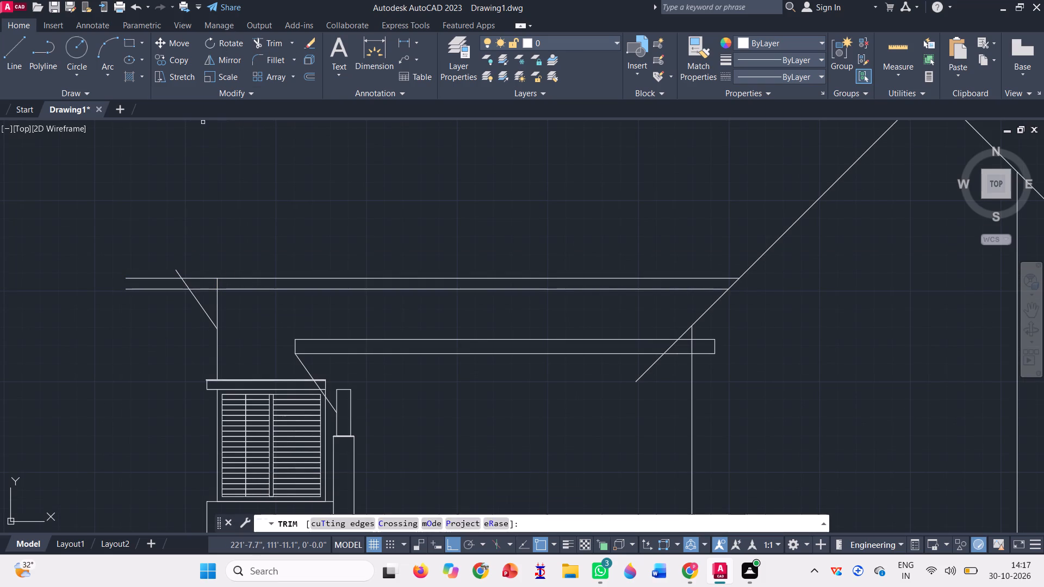
{"action": "left_click", "coordinate": [130, 323]}
{"action": "left_click", "coordinate": [148, 253]}
{"action": "scroll", "coordinate": [178, 266], "scroll_direction": "up", "scroll_amount": 2}
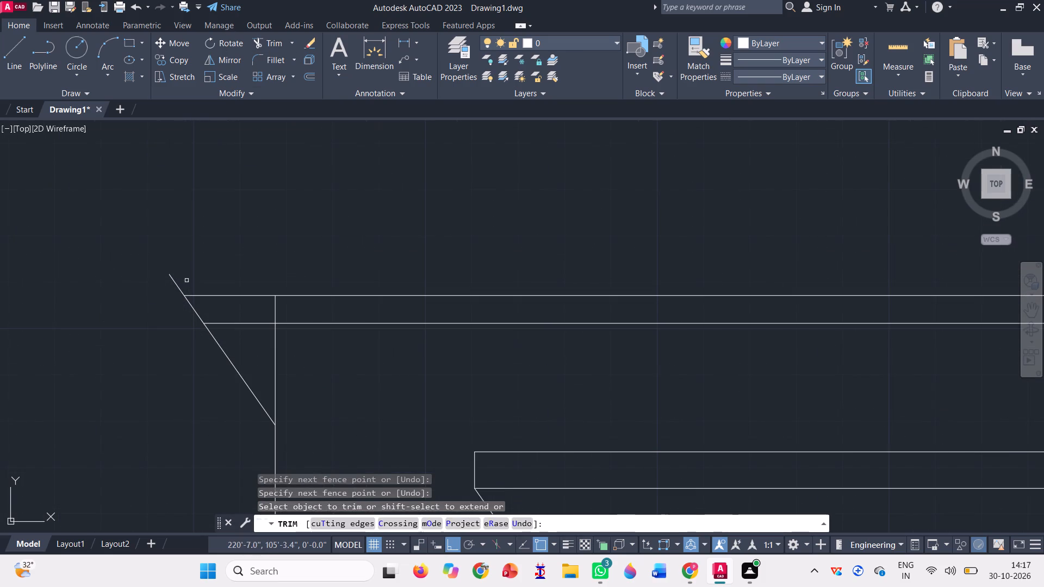
{"action": "left_click", "coordinate": [187, 282]}
{"action": "left_click", "coordinate": [164, 280]}
{"action": "key", "text": "space"}
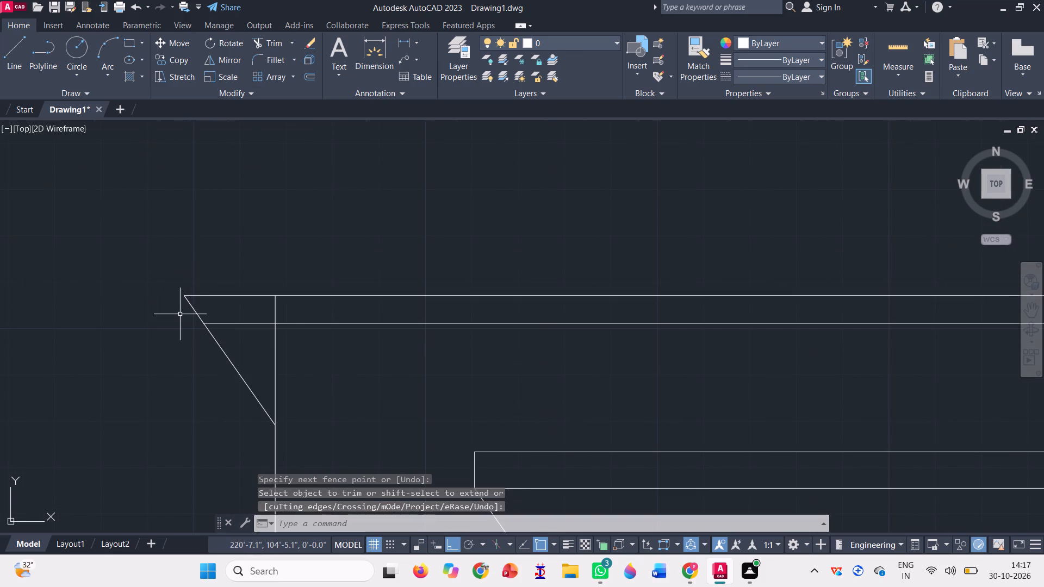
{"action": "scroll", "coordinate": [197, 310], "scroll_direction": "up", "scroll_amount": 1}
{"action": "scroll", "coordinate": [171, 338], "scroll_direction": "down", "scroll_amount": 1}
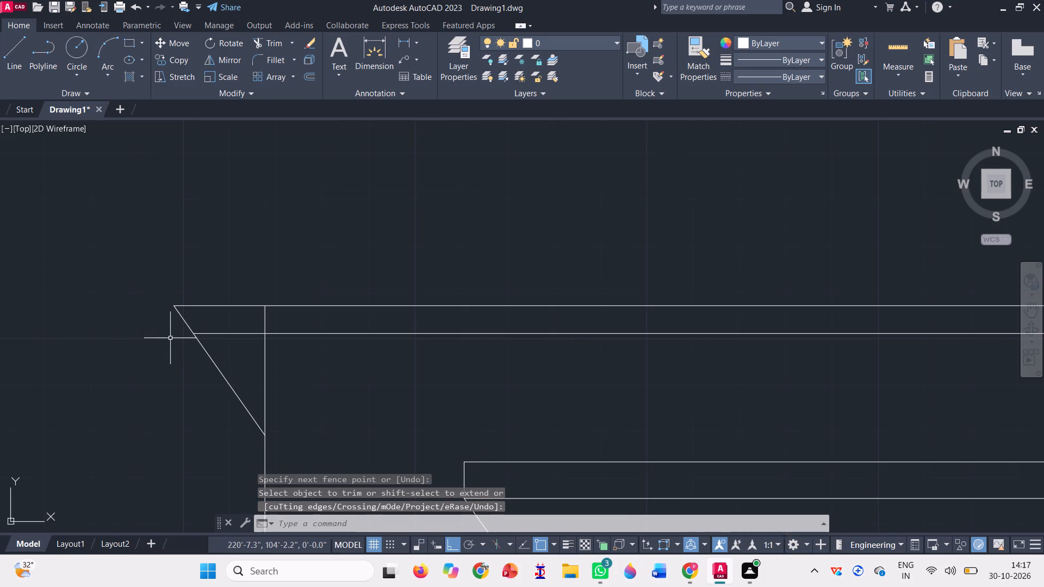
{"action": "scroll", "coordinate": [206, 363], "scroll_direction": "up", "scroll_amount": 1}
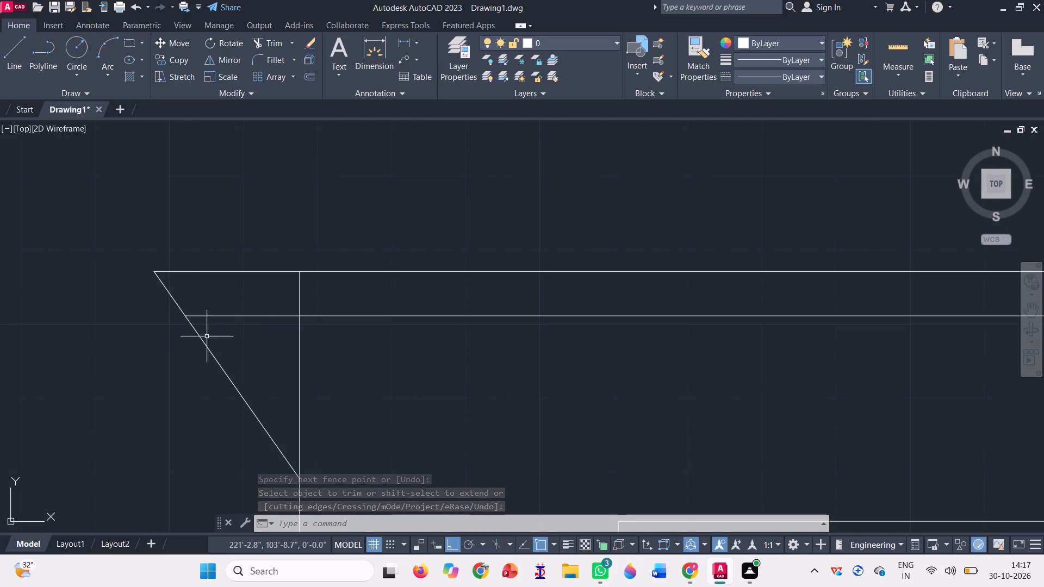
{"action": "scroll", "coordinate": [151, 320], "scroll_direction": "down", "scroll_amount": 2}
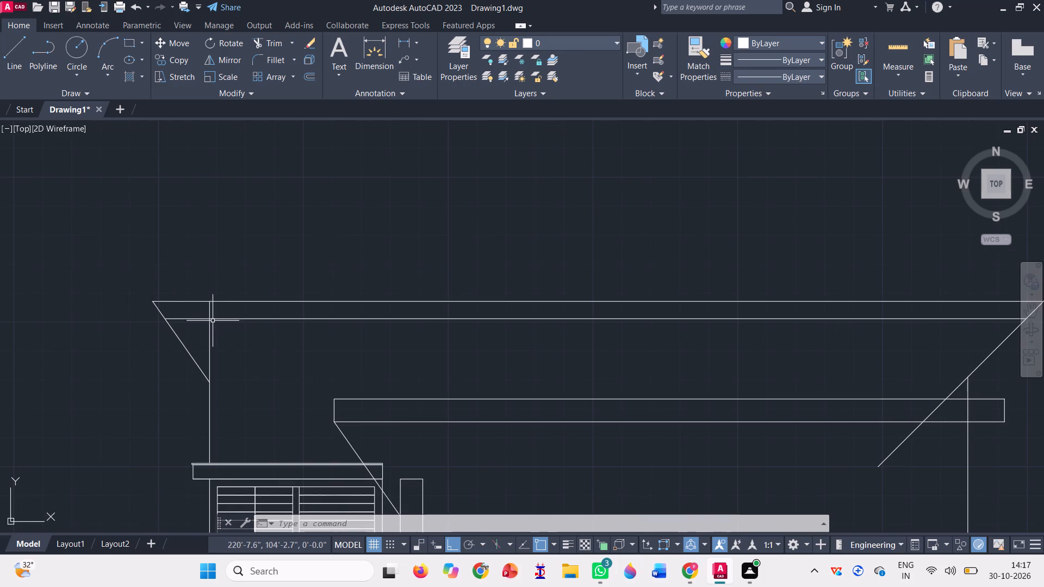
Copy the lower overhang line a short distance straight up from its wall-line end, between the two roof lines.
{"action": "left_click", "coordinate": [191, 322]}
{"action": "left_click", "coordinate": [182, 315]}
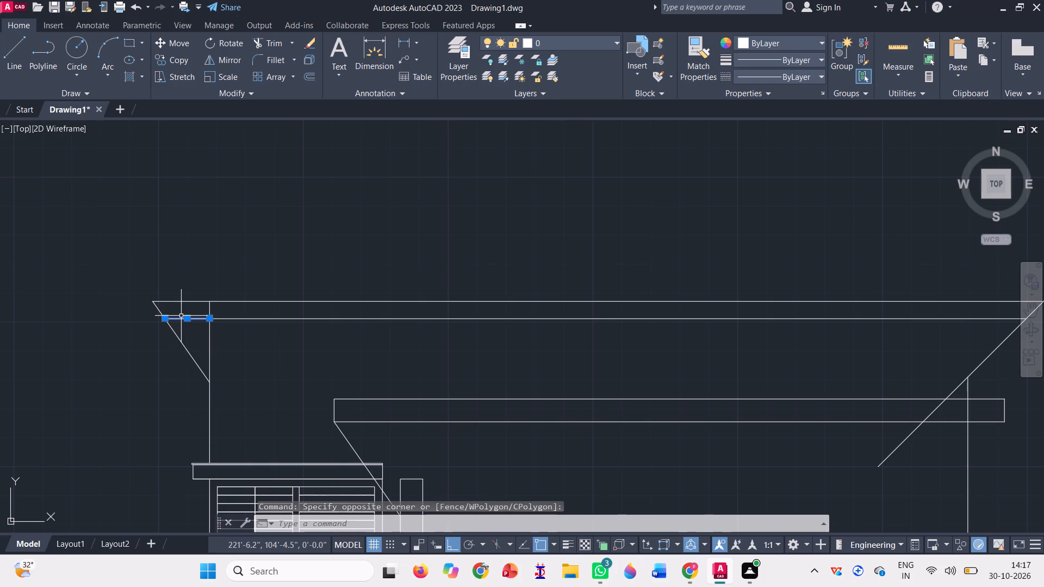
{"action": "type", "text": "co"}
{"action": "key", "text": "space"}
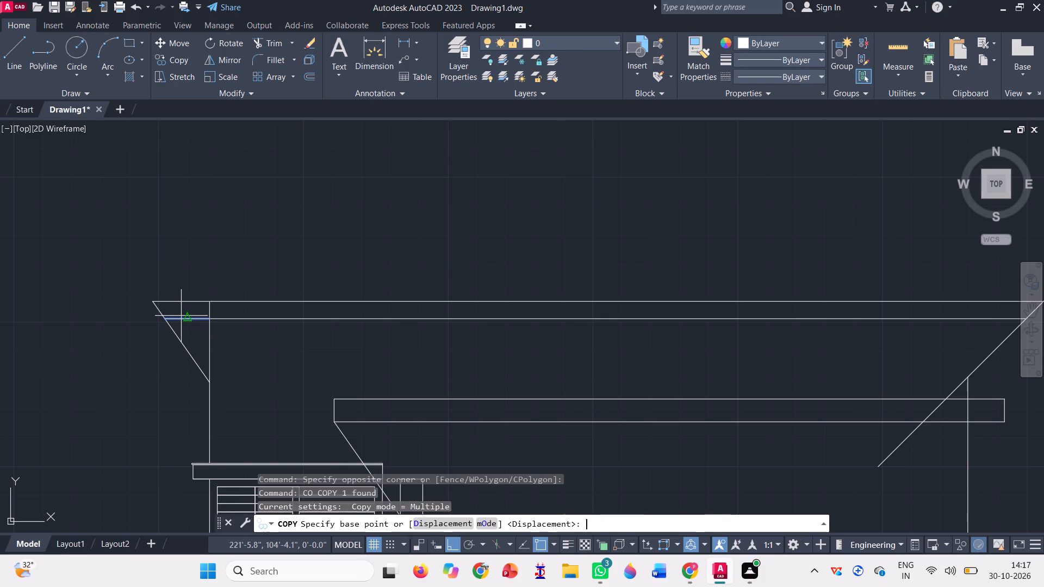
{"action": "scroll", "coordinate": [154, 346], "scroll_direction": "up", "scroll_amount": 1}
{"action": "scroll", "coordinate": [232, 304], "scroll_direction": "up", "scroll_amount": 2}
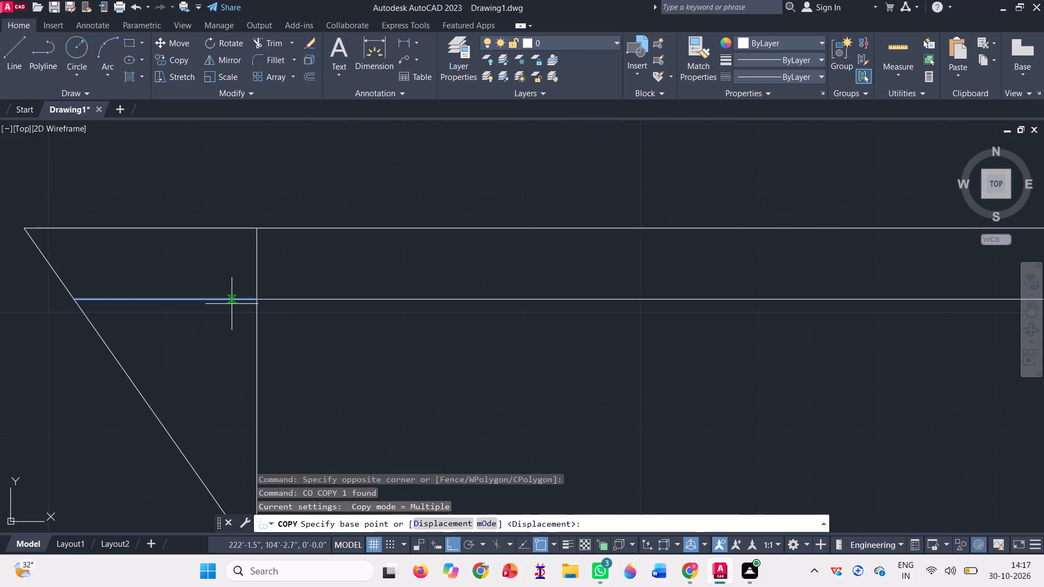
{"action": "left_click", "coordinate": [257, 299]}
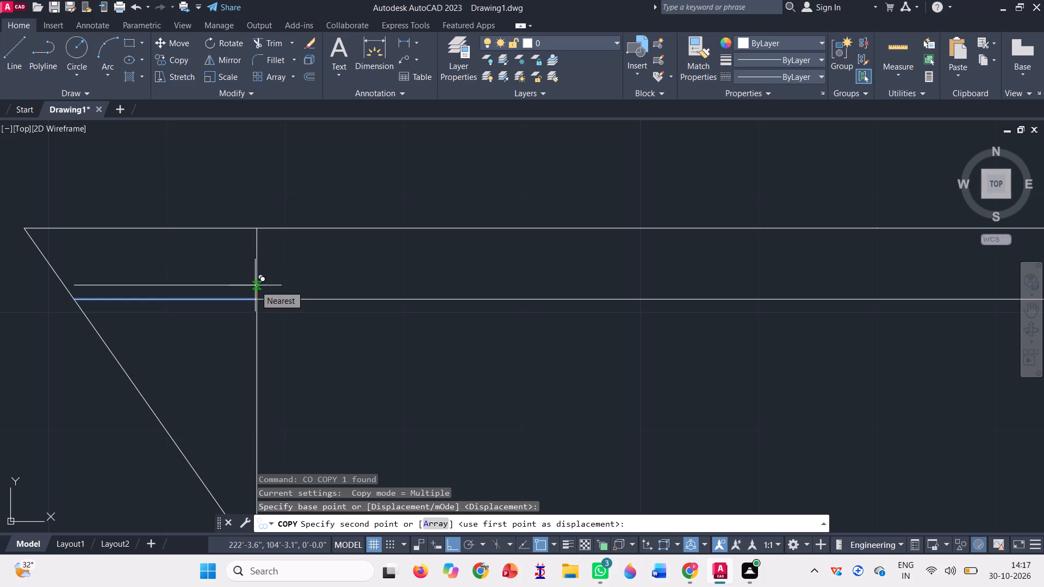
{"action": "left_click", "coordinate": [255, 285]}
{"action": "scroll", "coordinate": [204, 331], "scroll_direction": "down", "scroll_amount": 1}
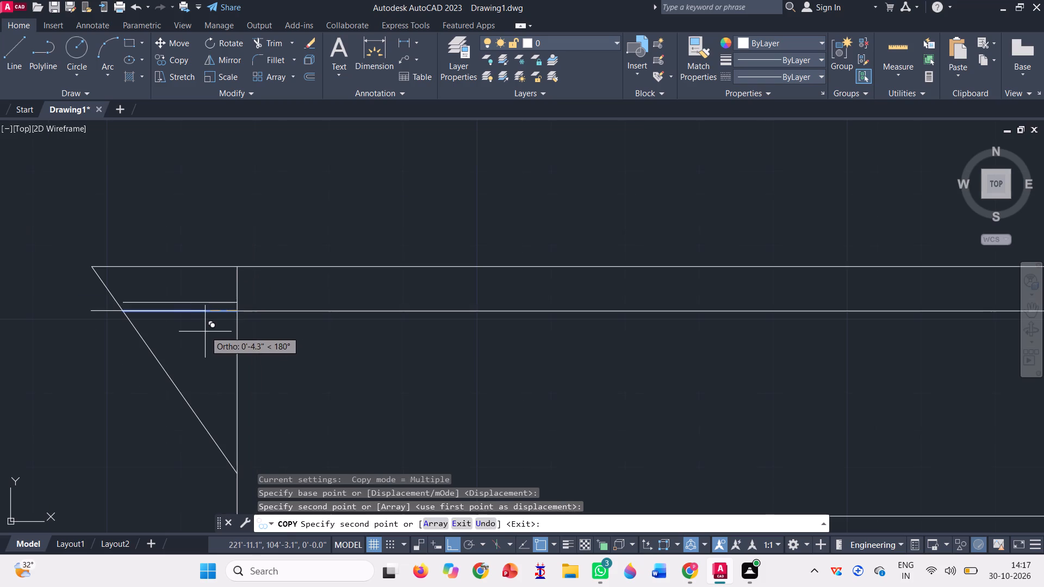
{"action": "key", "text": "space"}
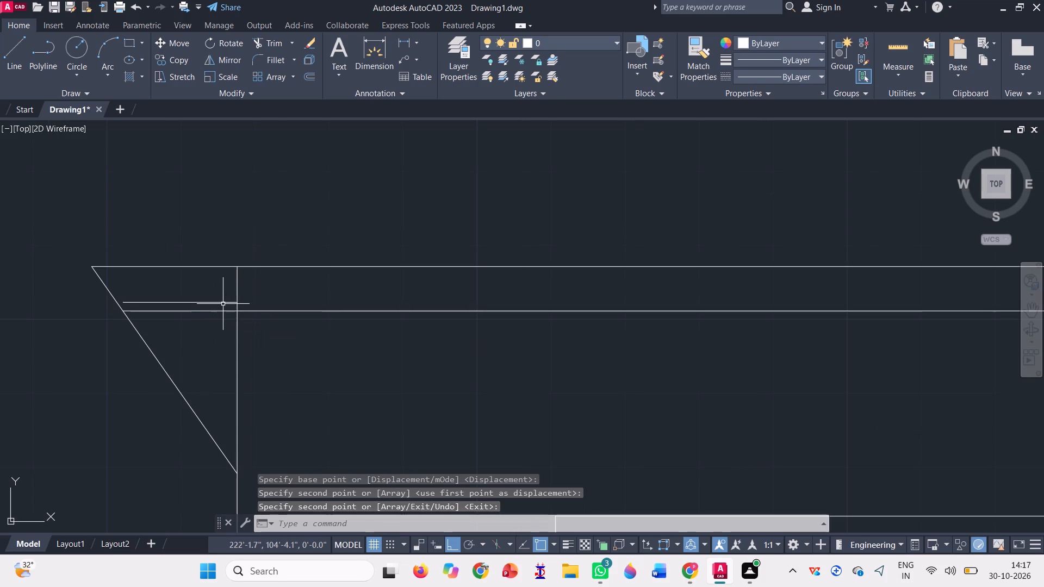
Extend the copied overhang line across the flat roof to the gable's sloping line.
{"action": "left_click", "coordinate": [295, 47]}
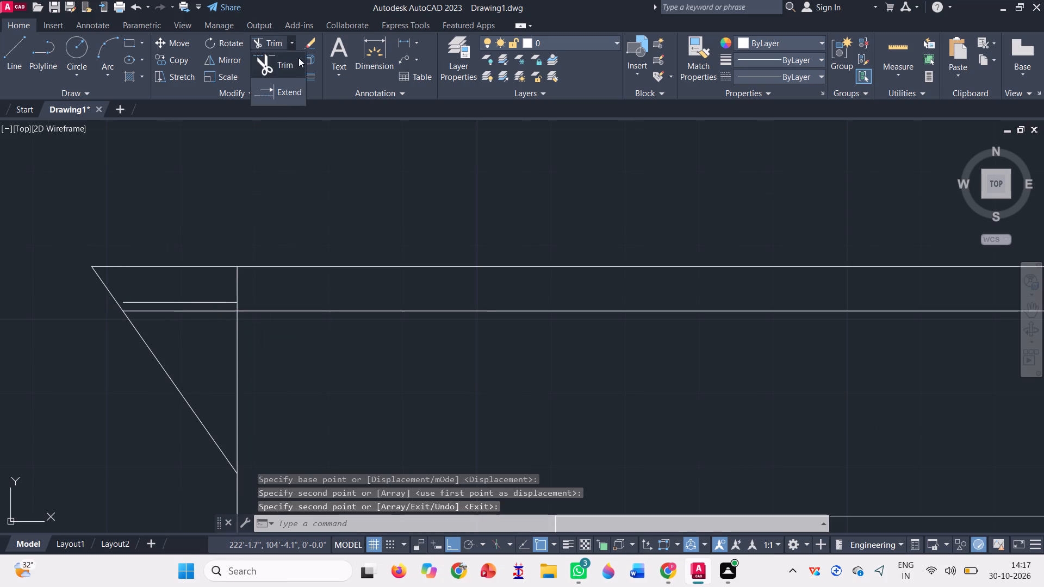
{"action": "left_click", "coordinate": [280, 95]}
{"action": "scroll", "coordinate": [173, 305], "scroll_direction": "down", "scroll_amount": 1}
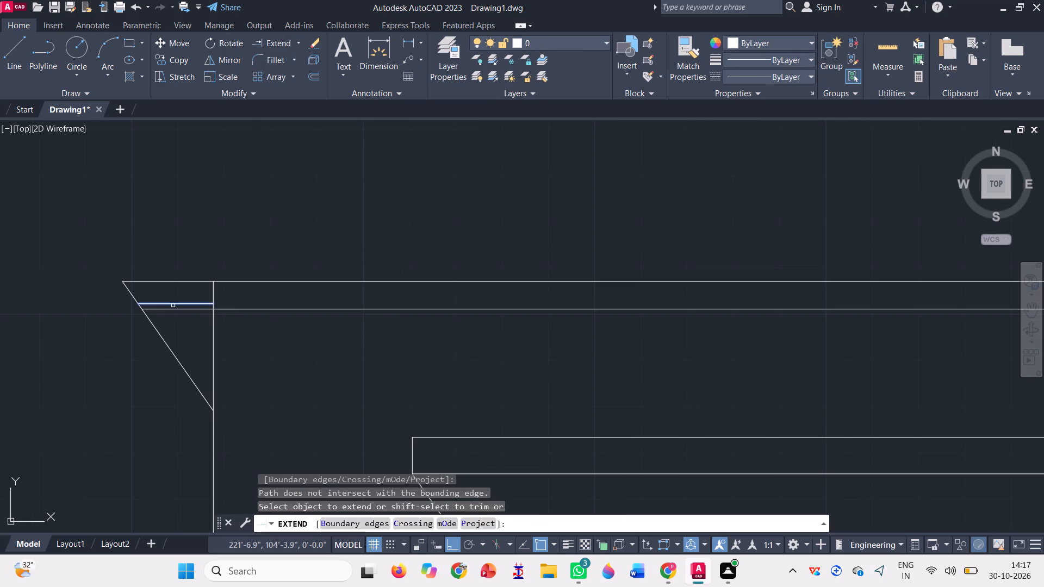
{"action": "left_click", "coordinate": [173, 304]}
{"action": "scroll", "coordinate": [173, 304], "scroll_direction": "down", "scroll_amount": 2}
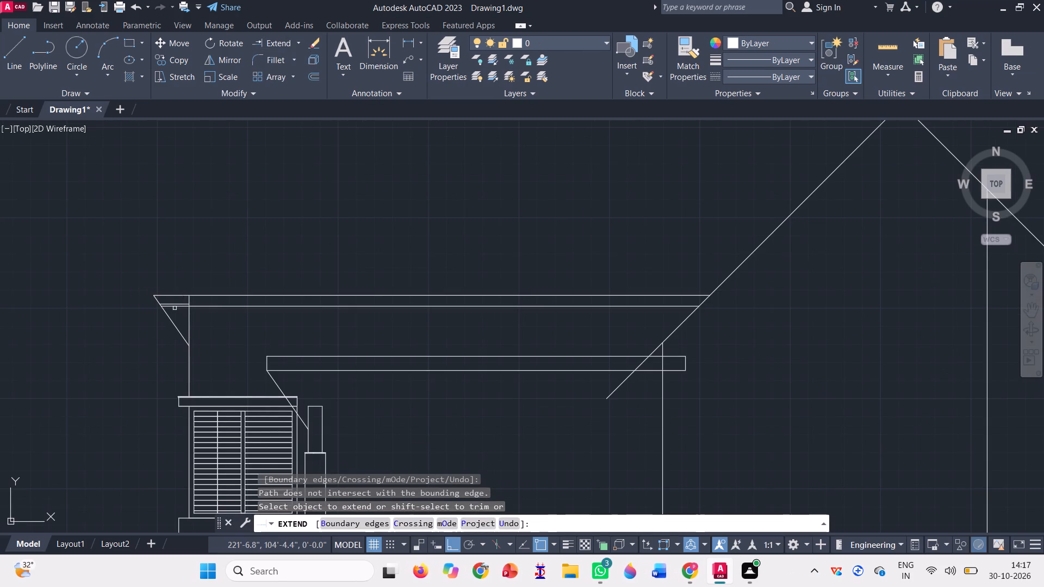
{"action": "left_click", "coordinate": [178, 302]}
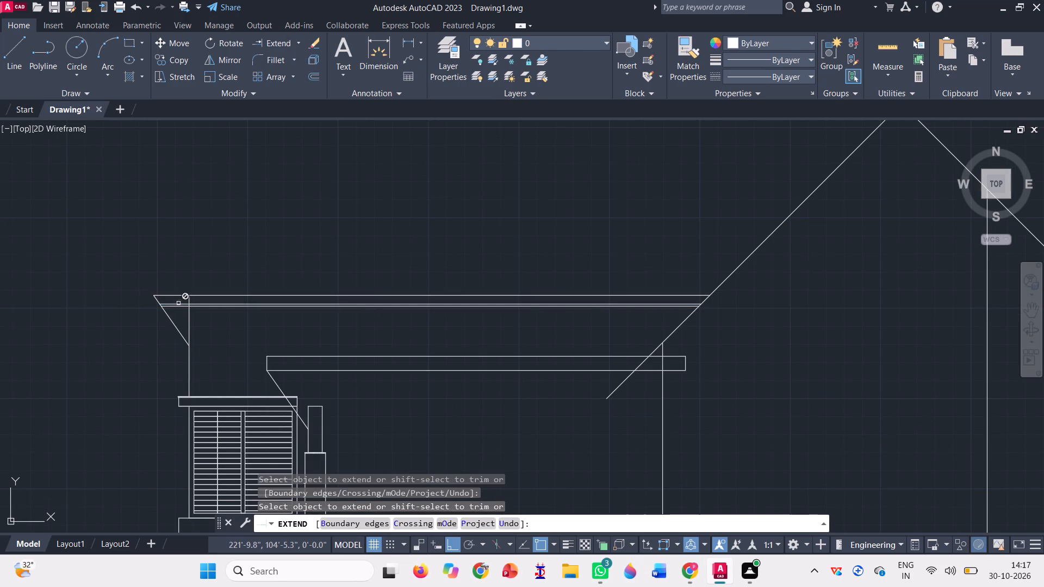
{"action": "key", "text": "Escape"}
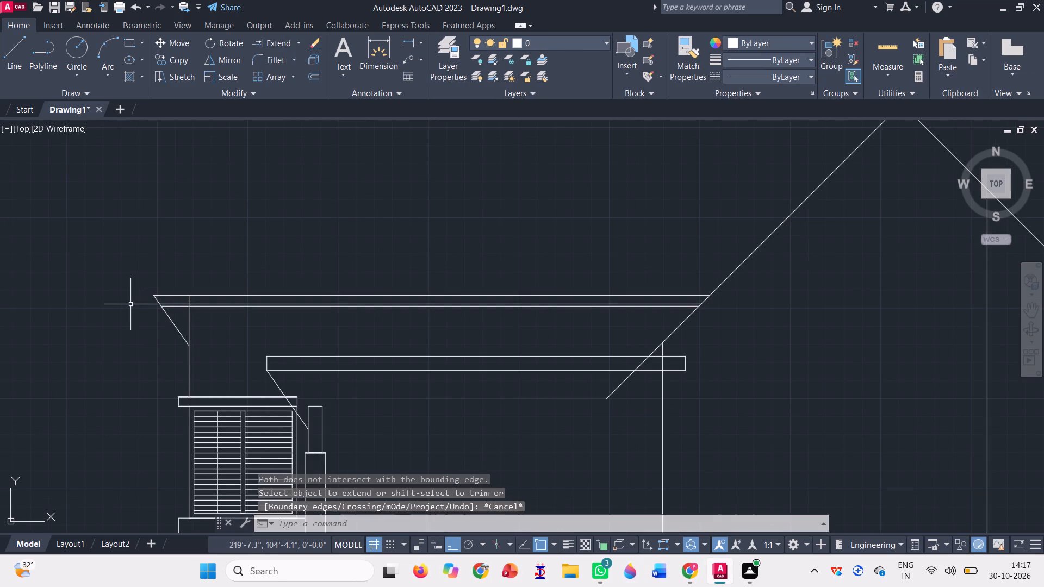
Trim the overhang's diagonal above the lowest roof line, removing both segments up to the top line.
{"action": "scroll", "coordinate": [130, 306], "scroll_direction": "up", "scroll_amount": 2}
{"action": "left_click", "coordinate": [195, 291]}
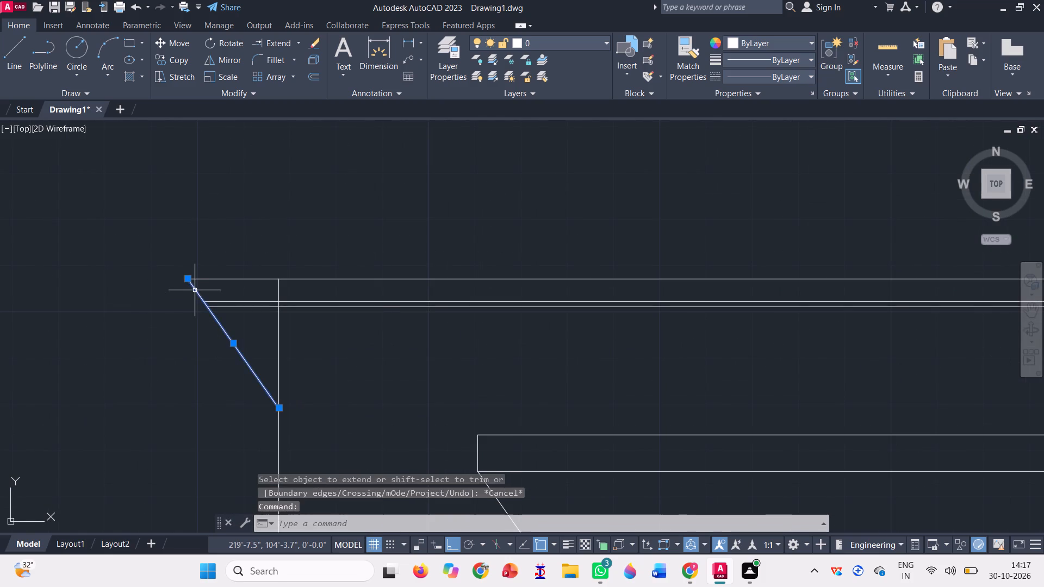
{"action": "key", "text": "Escape"}
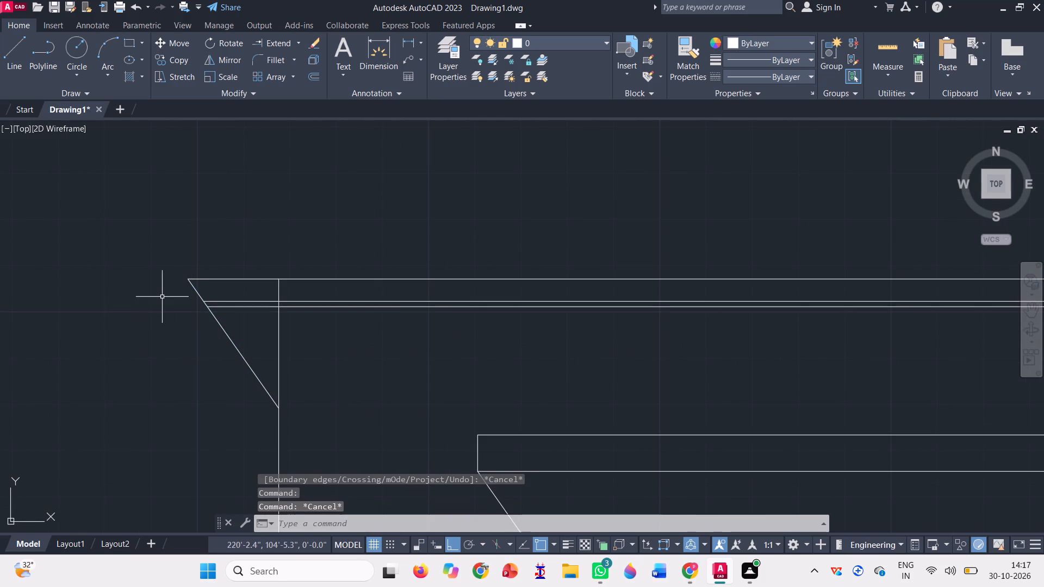
{"action": "left_click", "coordinate": [302, 39]}
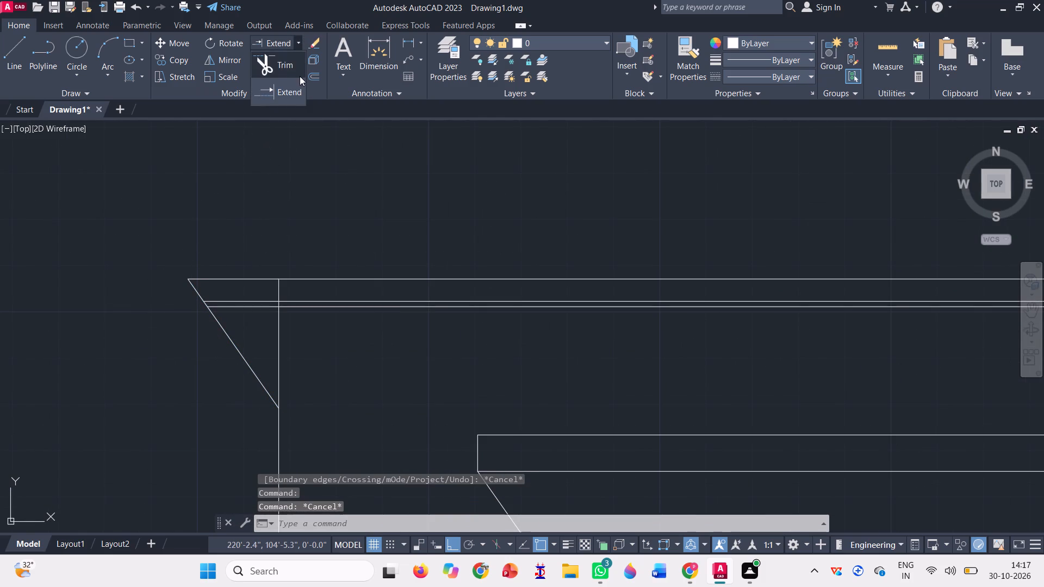
{"action": "left_click", "coordinate": [281, 58]}
{"action": "scroll", "coordinate": [206, 290], "scroll_direction": "up", "scroll_amount": 3}
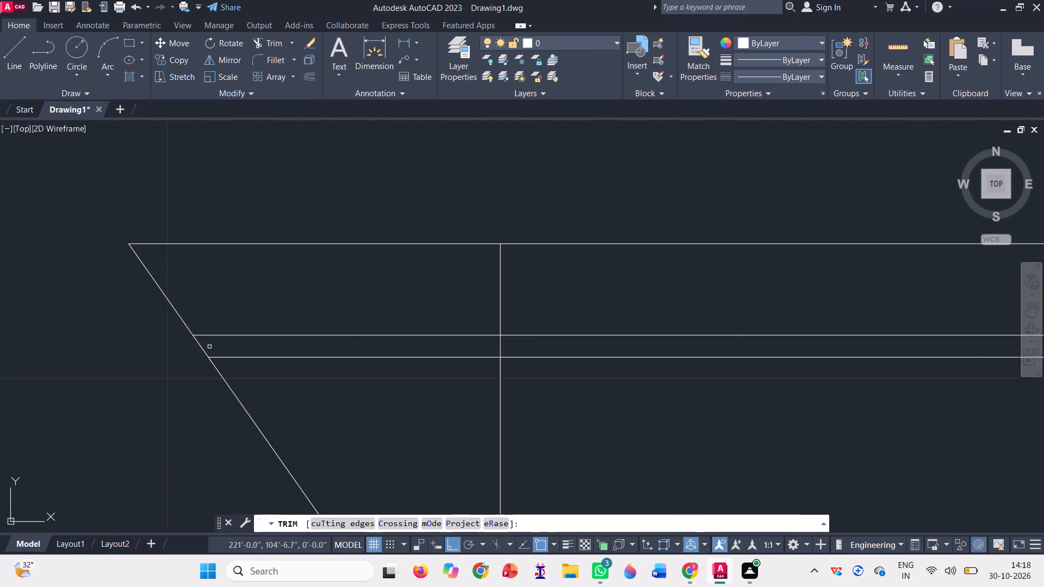
{"action": "left_click", "coordinate": [202, 348]}
{"action": "left_click", "coordinate": [159, 278]}
{"action": "left_click", "coordinate": [126, 322]}
{"action": "scroll", "coordinate": [173, 235], "scroll_direction": "down", "scroll_amount": 2}
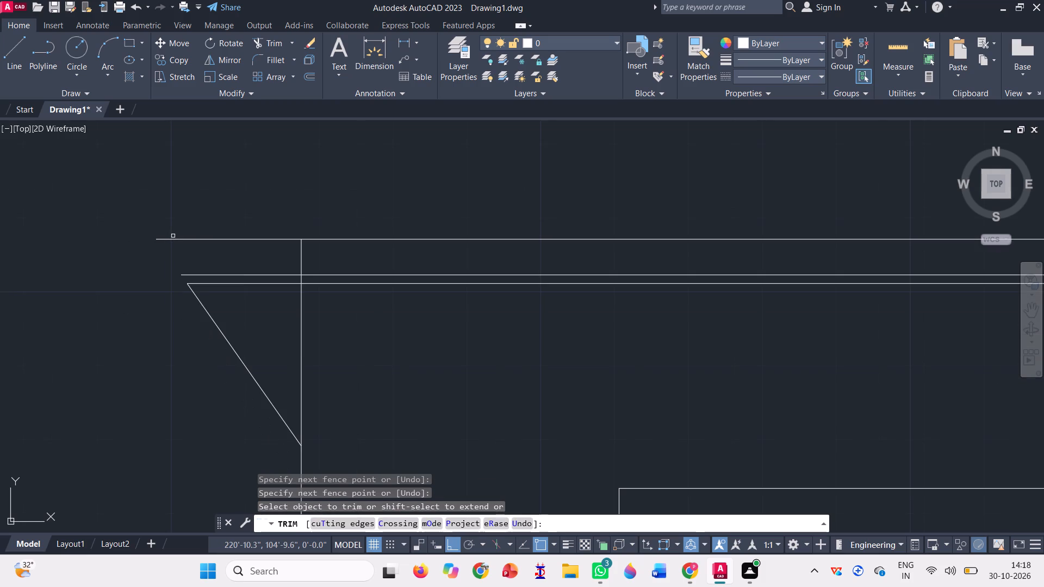
{"action": "key", "text": "Escape"}
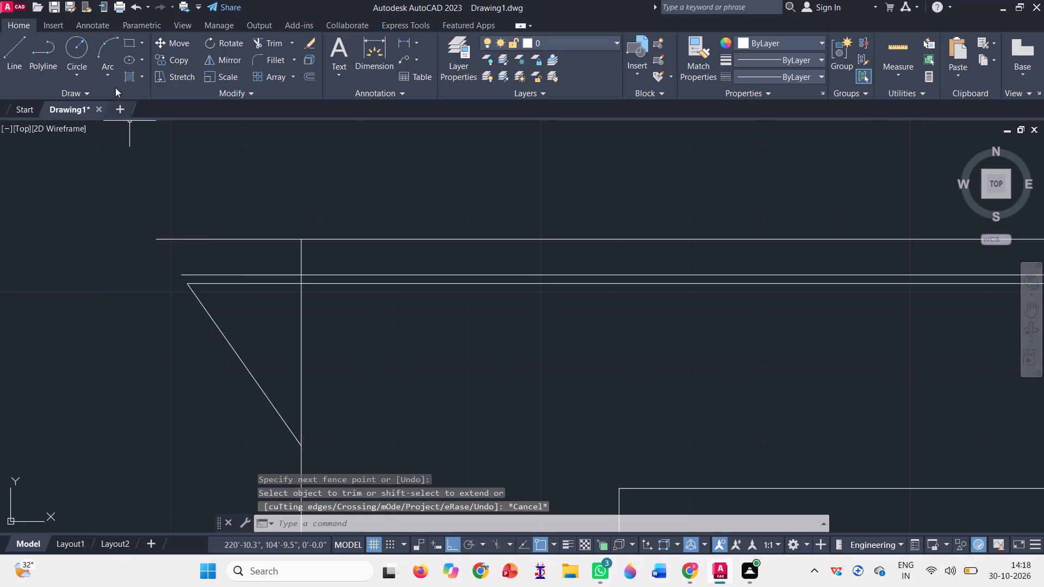
With ortho off, draw a vertical line from the middle roof line's outer end up to the top roof line.
{"action": "left_click", "coordinate": [13, 51]}
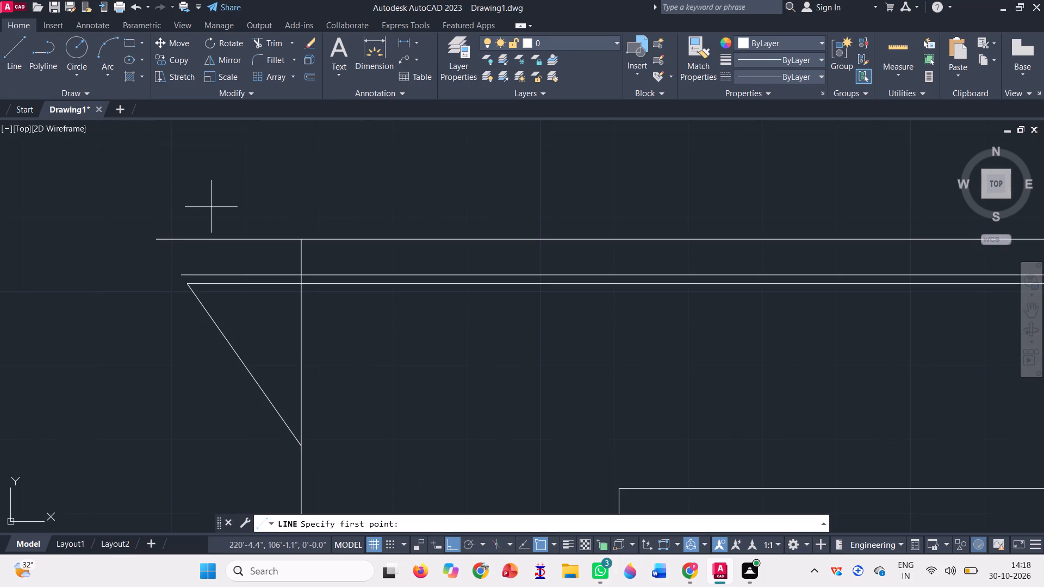
{"action": "key", "text": "F8"}
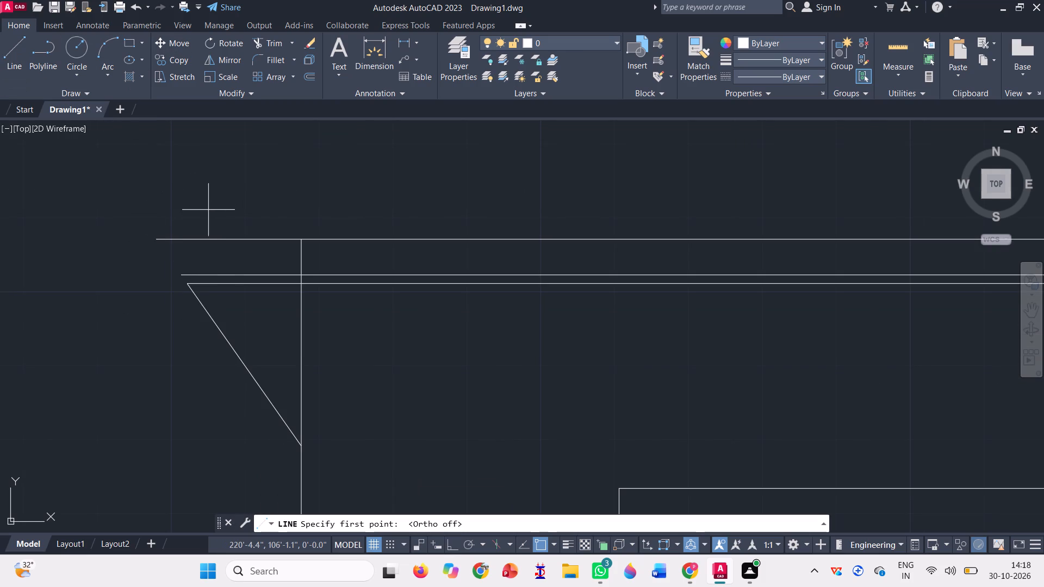
{"action": "scroll", "coordinate": [221, 264], "scroll_direction": "up", "scroll_amount": 2}
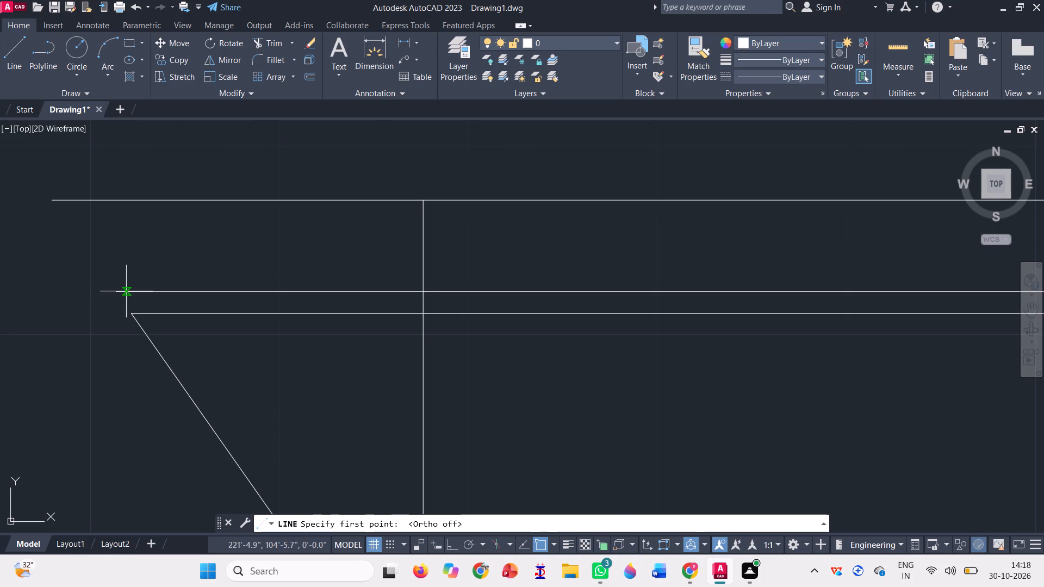
{"action": "left_click", "coordinate": [119, 291]}
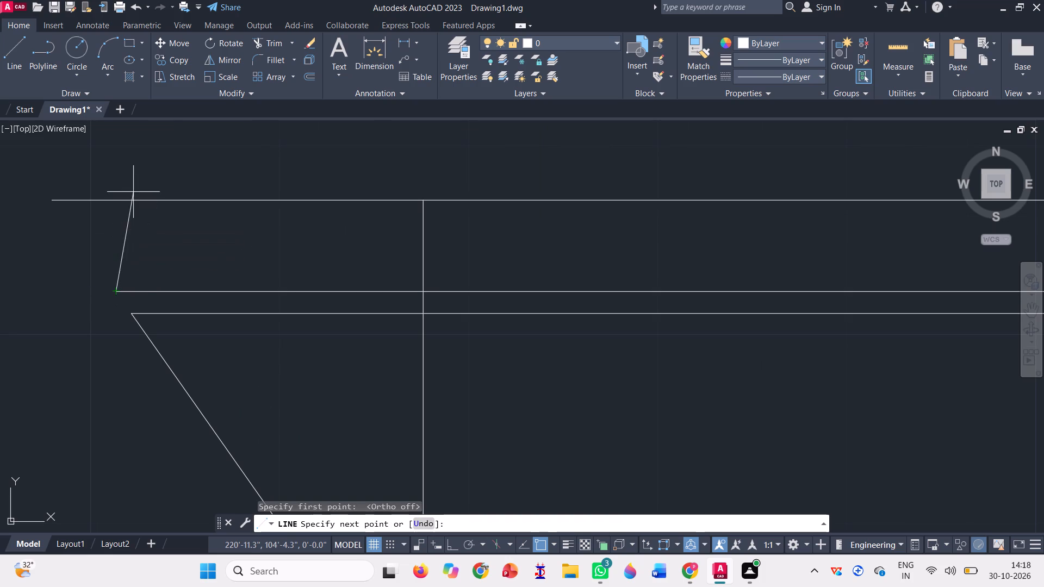
{"action": "left_click", "coordinate": [115, 196]}
{"action": "scroll", "coordinate": [153, 254], "scroll_direction": "down", "scroll_amount": 2}
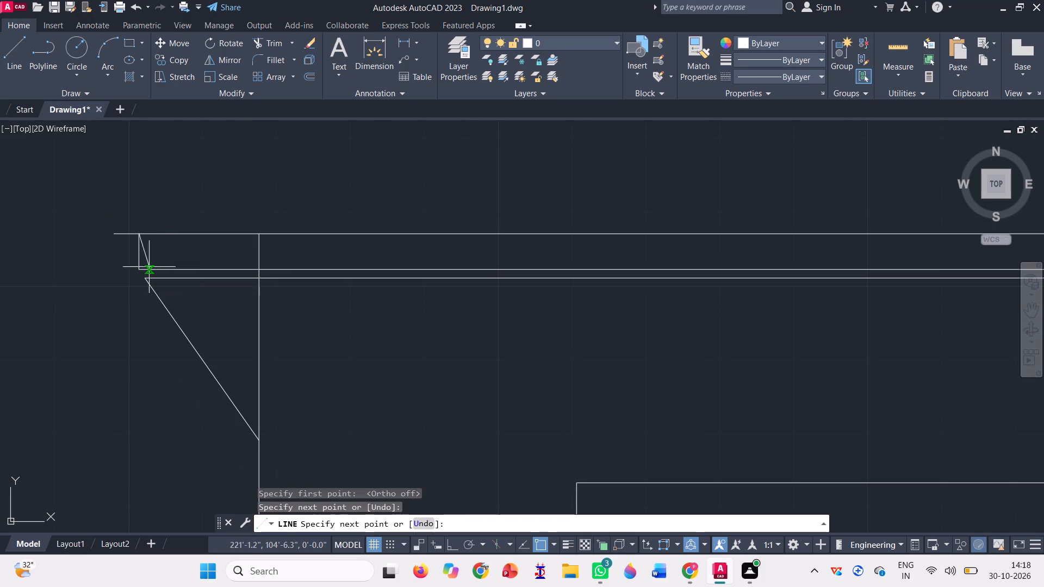
{"action": "key", "text": "space"}
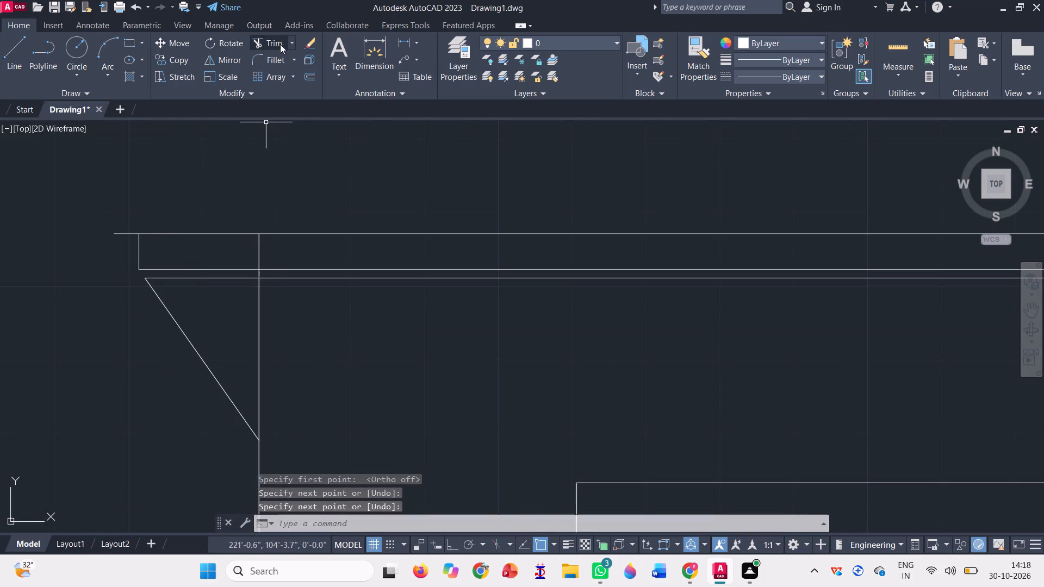
Trim the top roof line where it projects beyond the new vertical end line.
{"action": "left_click", "coordinate": [278, 41]}
{"action": "left_click", "coordinate": [117, 247]}
{"action": "left_click", "coordinate": [117, 196]}
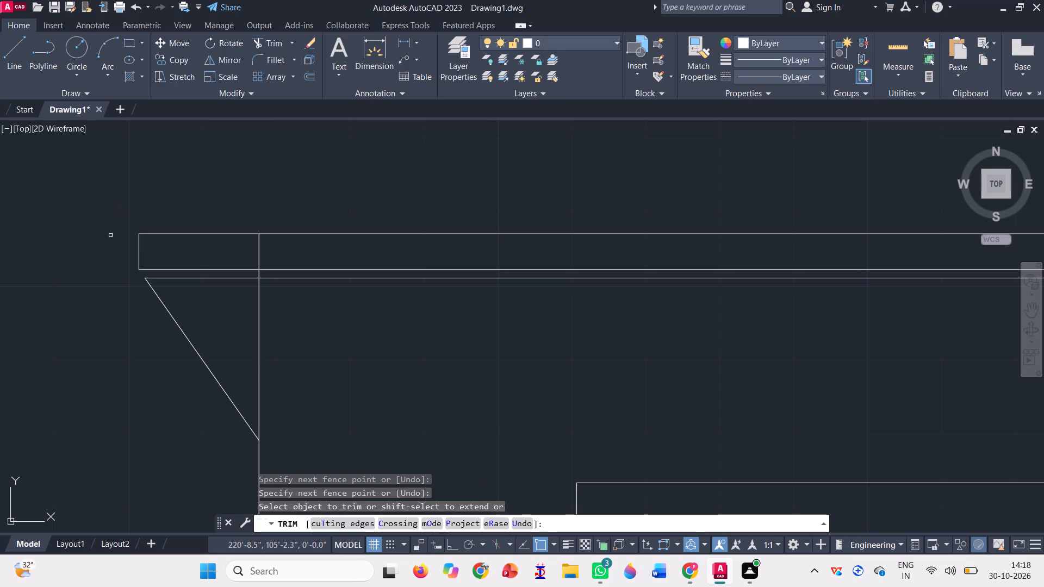
{"action": "key", "text": "Escape"}
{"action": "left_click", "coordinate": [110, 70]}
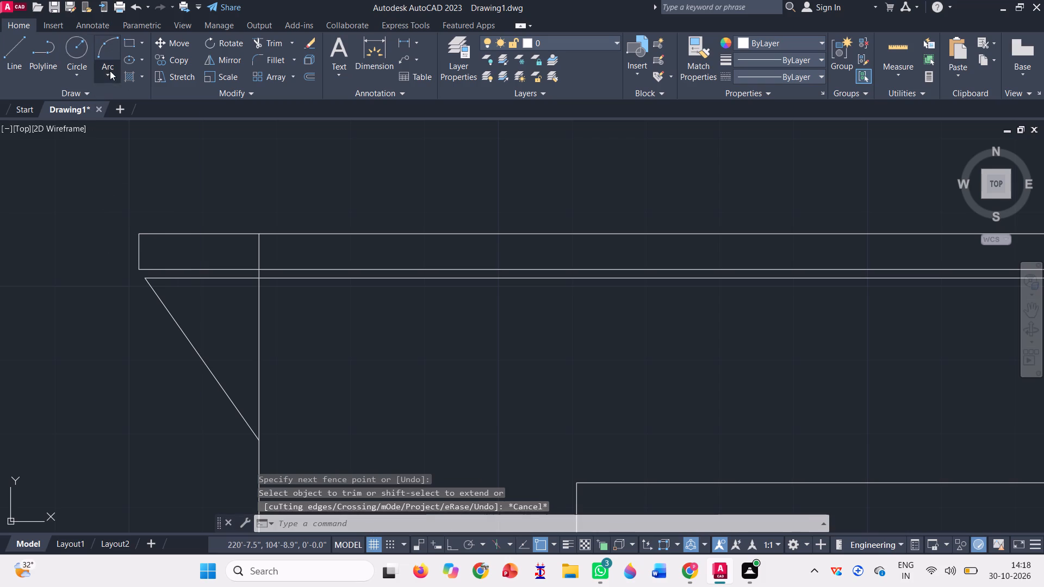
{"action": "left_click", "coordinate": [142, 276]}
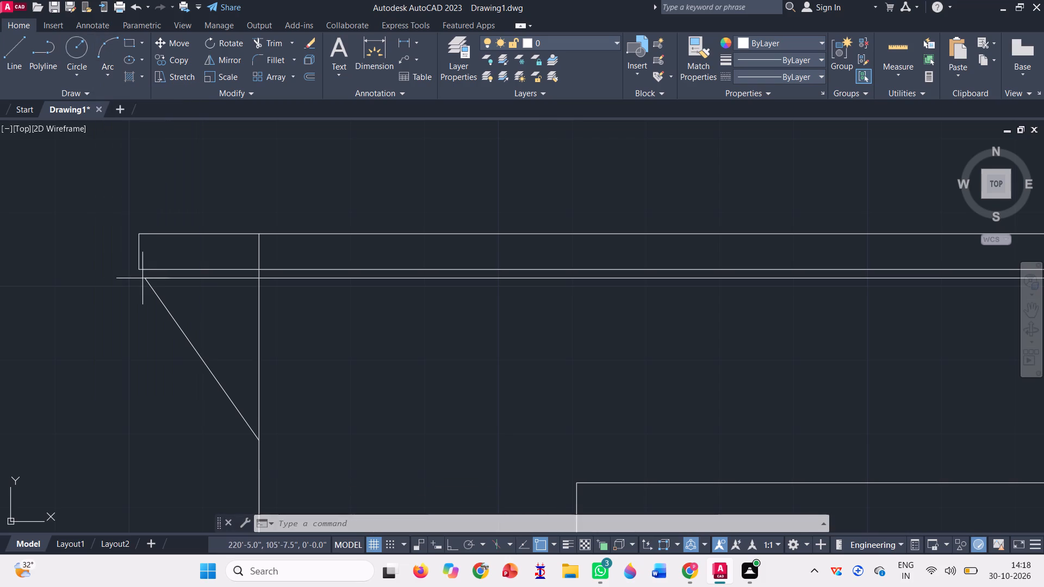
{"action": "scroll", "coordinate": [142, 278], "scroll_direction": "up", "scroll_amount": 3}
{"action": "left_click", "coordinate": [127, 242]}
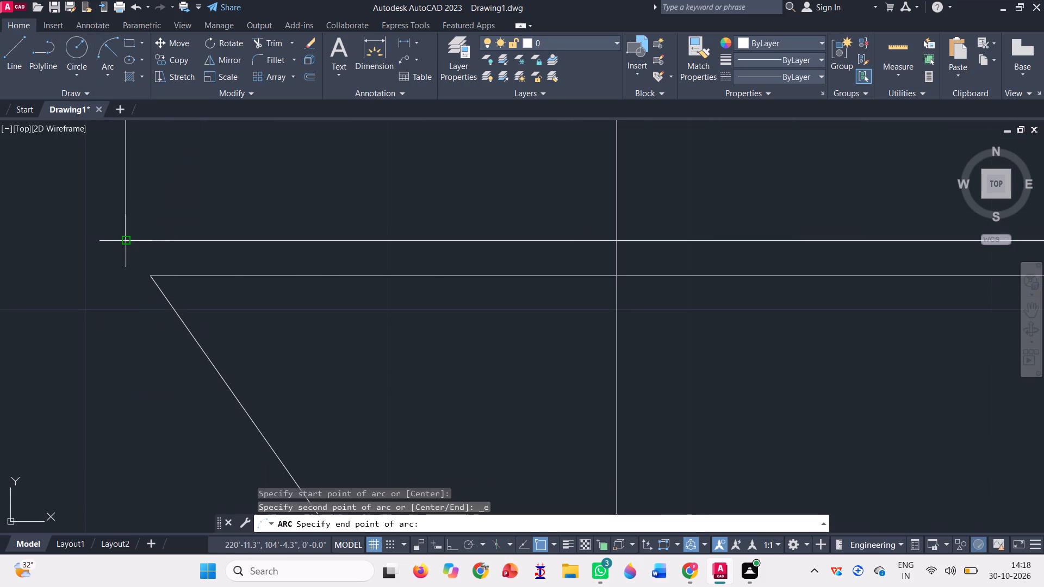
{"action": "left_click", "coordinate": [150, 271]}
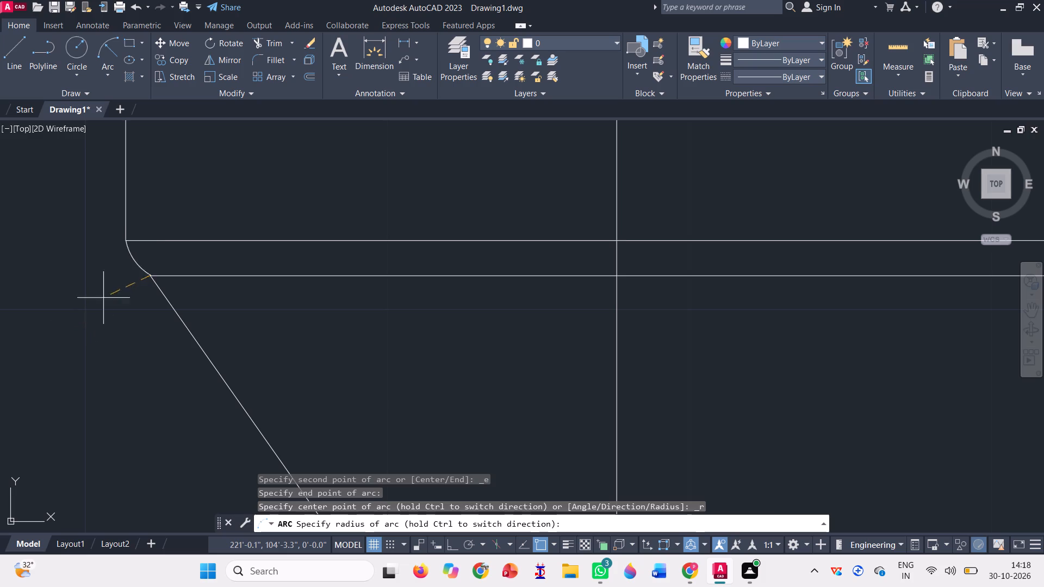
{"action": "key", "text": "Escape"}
Draw a start-end-radius arc from the lowest roof line's outer end up to the foot of the vertical end line.
{"action": "left_click", "coordinate": [105, 53]}
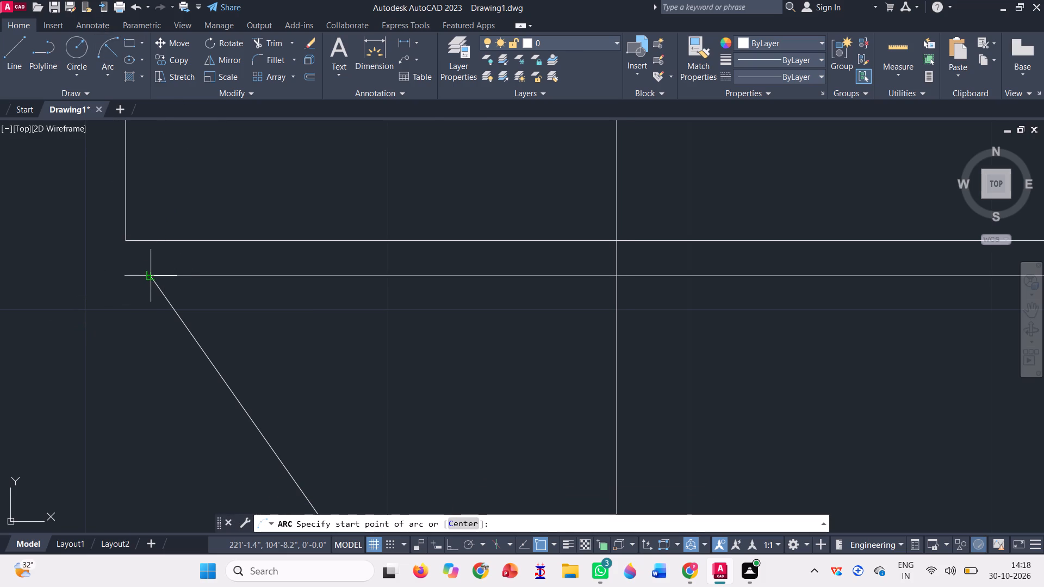
{"action": "left_click", "coordinate": [148, 276]}
{"action": "left_click", "coordinate": [127, 238]}
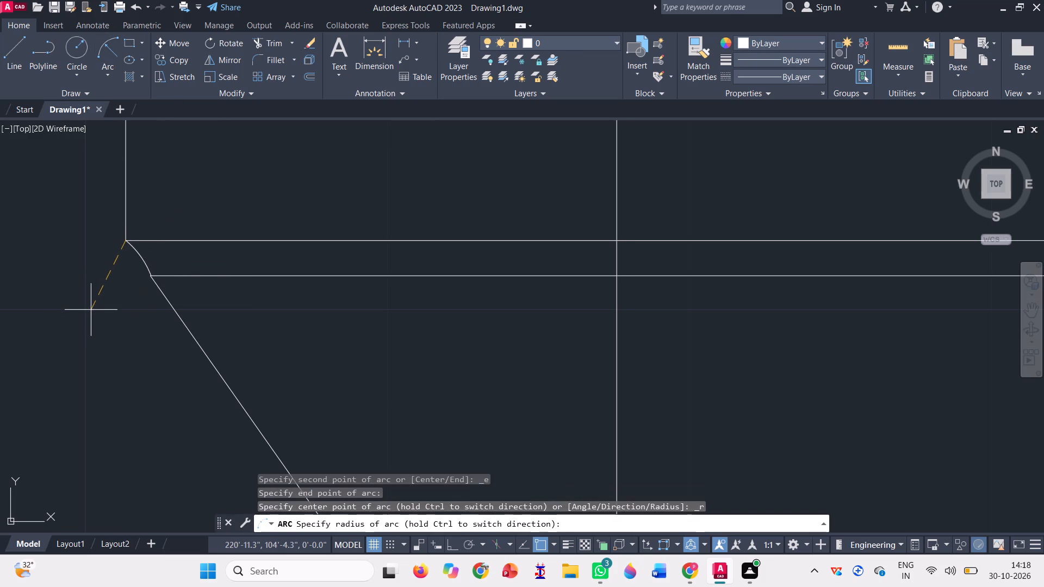
{"action": "left_click", "coordinate": [91, 308]}
{"action": "scroll", "coordinate": [111, 284], "scroll_direction": "down", "scroll_amount": 4}
{"action": "key", "text": "Escape"}
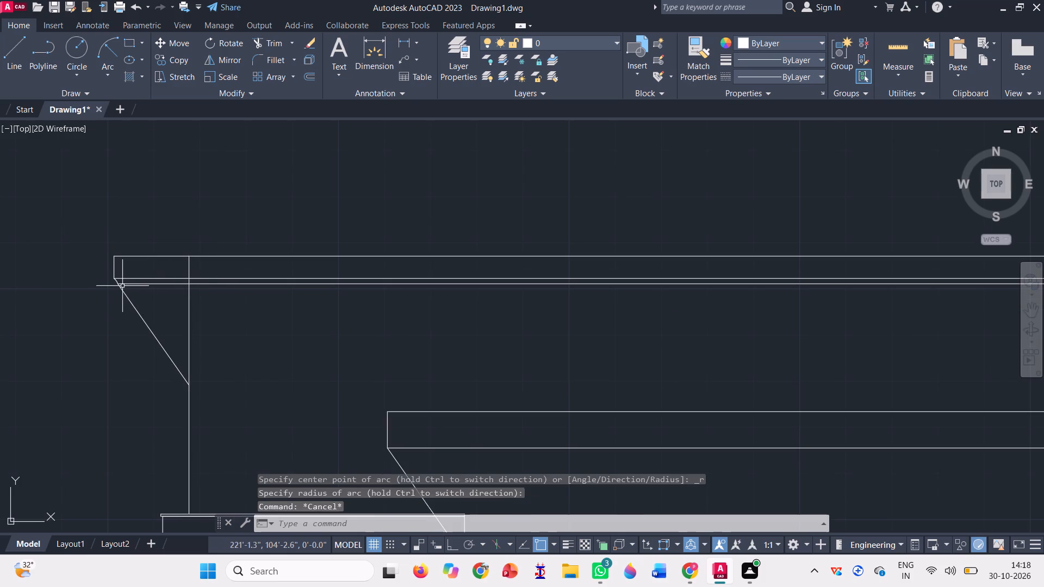
Trim the vertical wall line through the roof bands and below them, down to the top of the slab over the louvred window.
{"action": "scroll", "coordinate": [120, 284], "scroll_direction": "down", "scroll_amount": 3}
{"action": "scroll", "coordinate": [130, 290], "scroll_direction": "up", "scroll_amount": 3}
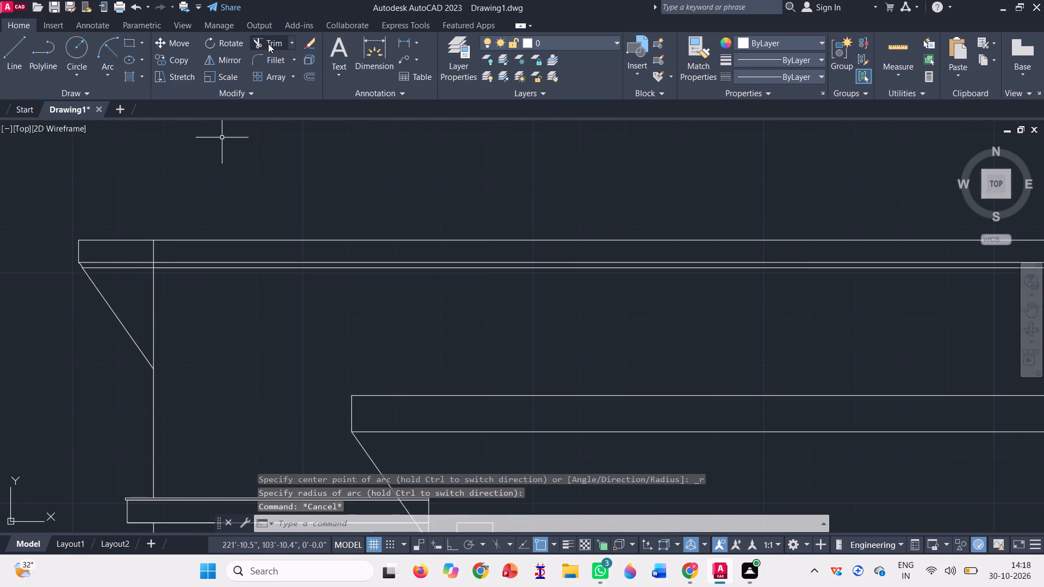
{"action": "left_click", "coordinate": [268, 43]}
{"action": "scroll", "coordinate": [151, 241], "scroll_direction": "up", "scroll_amount": 3}
{"action": "left_click", "coordinate": [153, 257]}
{"action": "left_click", "coordinate": [196, 263]}
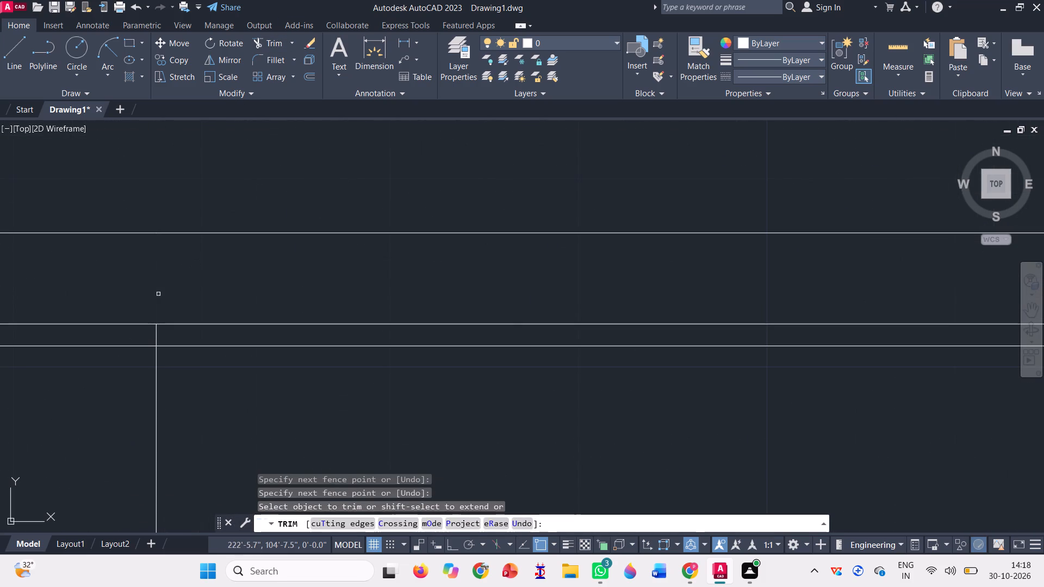
{"action": "scroll", "coordinate": [148, 330], "scroll_direction": "up", "scroll_amount": 2}
{"action": "left_click", "coordinate": [177, 336]}
{"action": "left_click", "coordinate": [148, 327]}
{"action": "scroll", "coordinate": [147, 289], "scroll_direction": "down", "scroll_amount": 3}
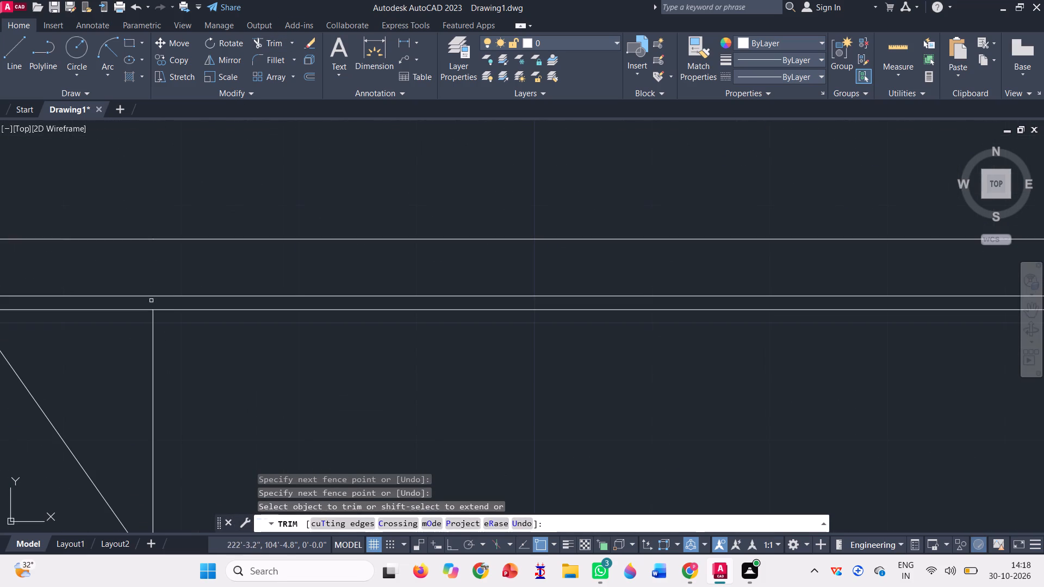
{"action": "left_click", "coordinate": [164, 352]}
{"action": "left_click", "coordinate": [150, 354]}
{"action": "scroll", "coordinate": [190, 268], "scroll_direction": "down", "scroll_amount": 3}
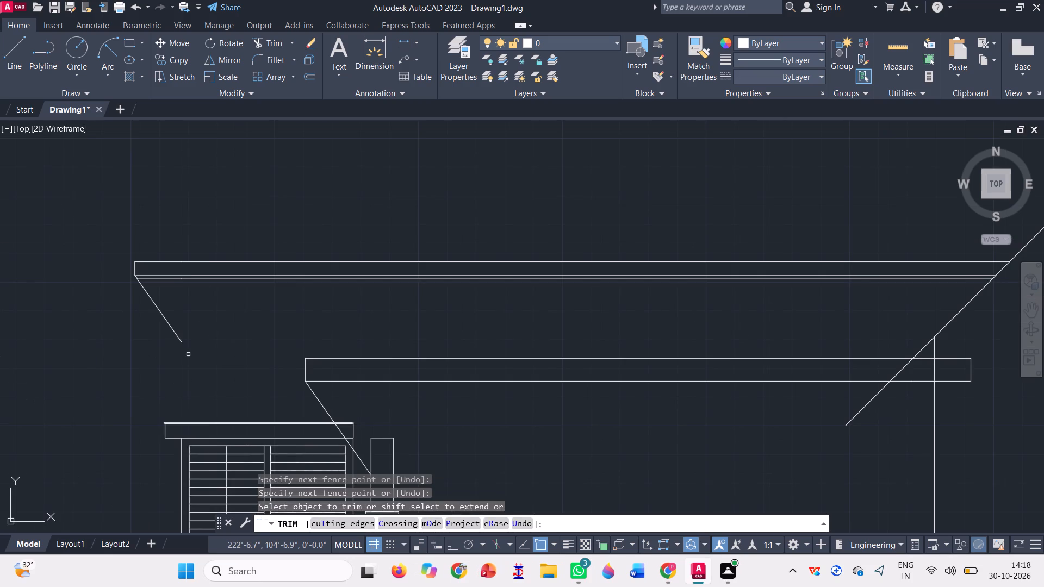
With ortho on, draw a vertical line from the sloped overhang's lower end down to the slab top over the upper louvred window.
{"action": "key", "text": "Escape"}
{"action": "key", "text": "l"}
{"action": "key", "text": "Return"}
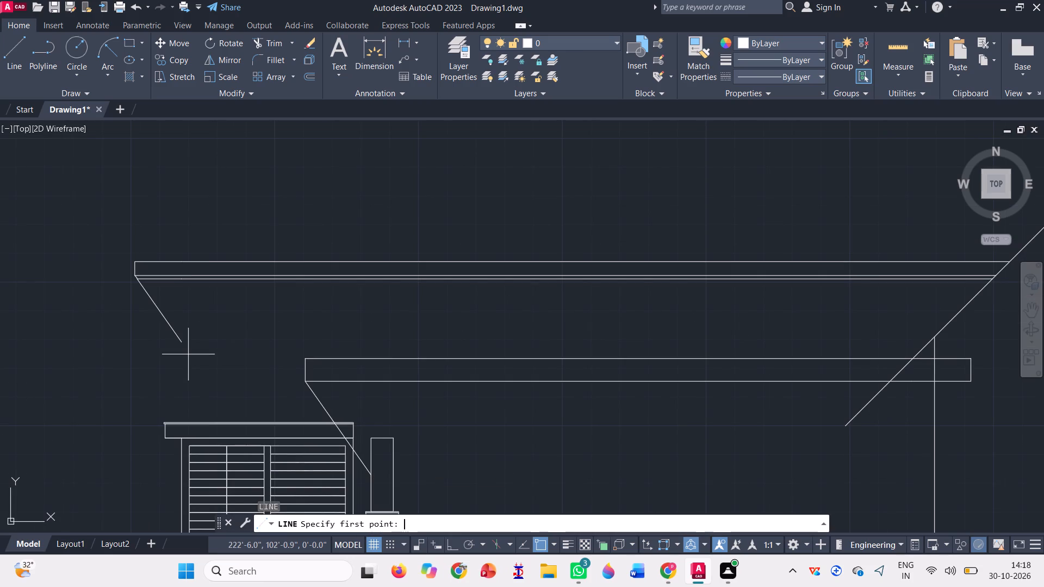
{"action": "key", "text": "F8"}
{"action": "scroll", "coordinate": [188, 354], "scroll_direction": "up", "scroll_amount": 3}
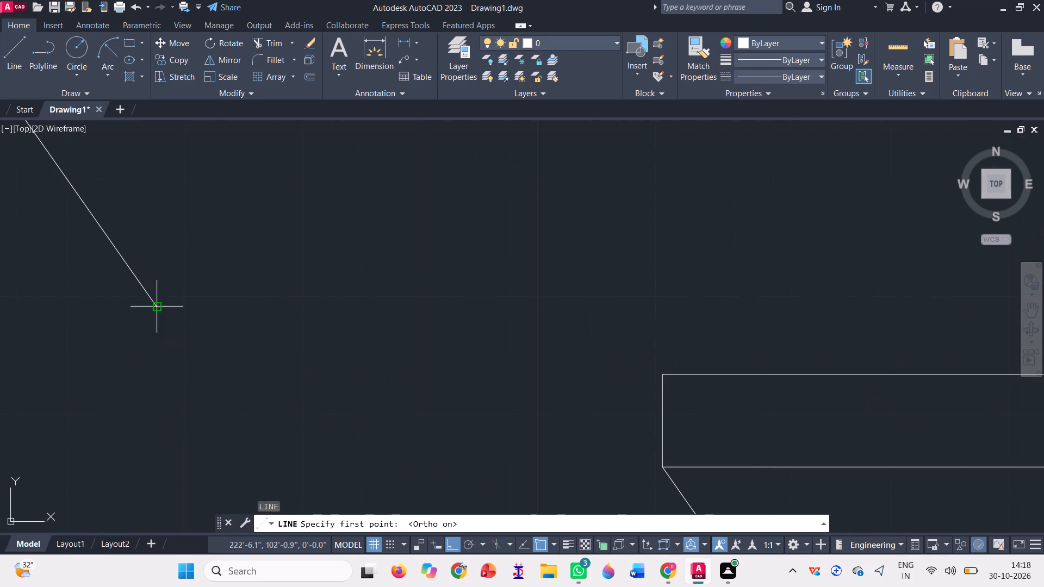
{"action": "left_click", "coordinate": [152, 298]}
{"action": "key", "text": "Escape"}
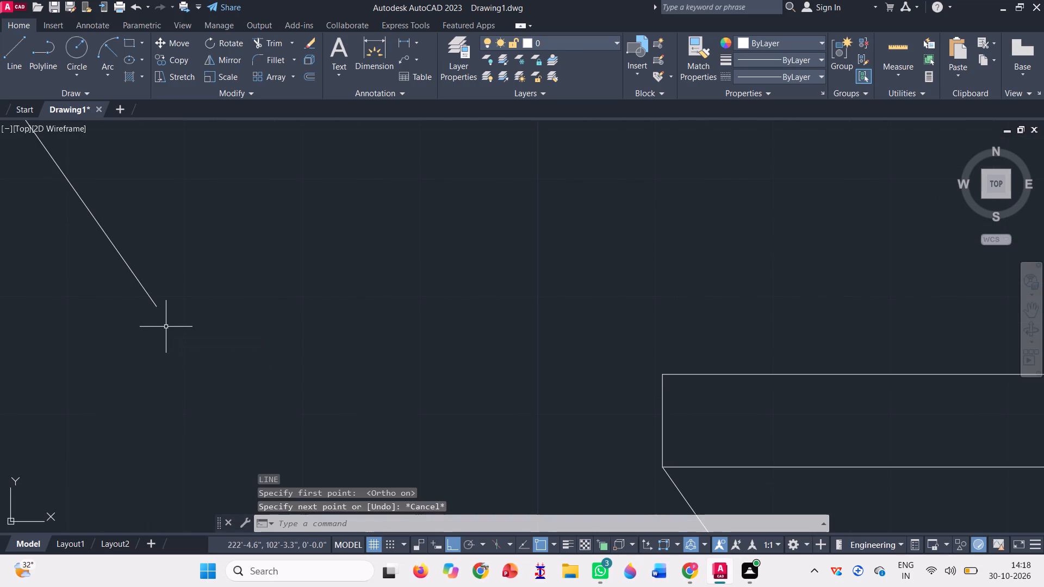
{"action": "key", "text": "l"}
{"action": "key", "text": "Return"}
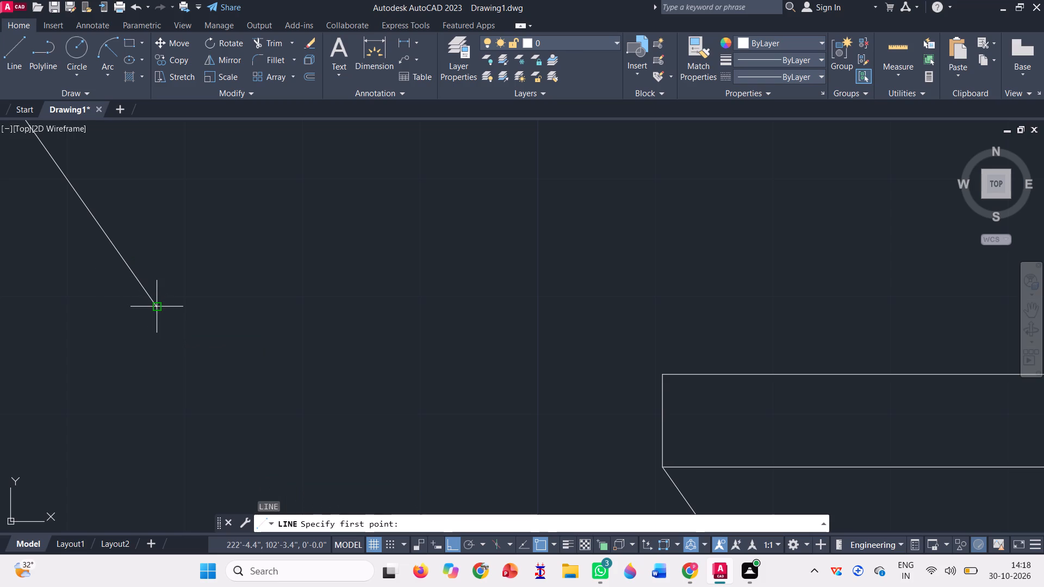
{"action": "left_click", "coordinate": [157, 307]}
{"action": "scroll", "coordinate": [183, 297], "scroll_direction": "down", "scroll_amount": 3}
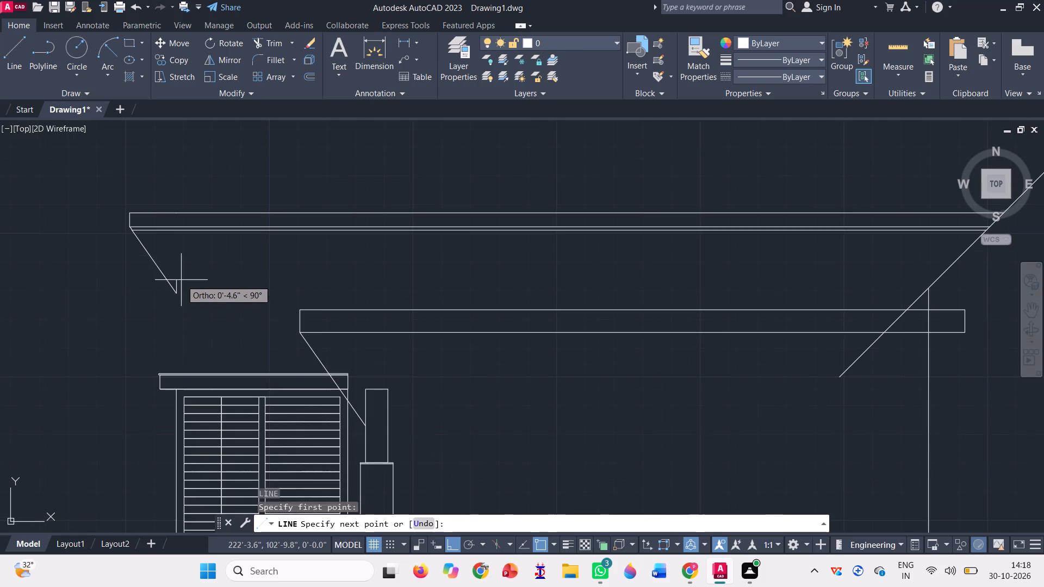
{"action": "scroll", "coordinate": [176, 378], "scroll_direction": "up", "scroll_amount": 7}
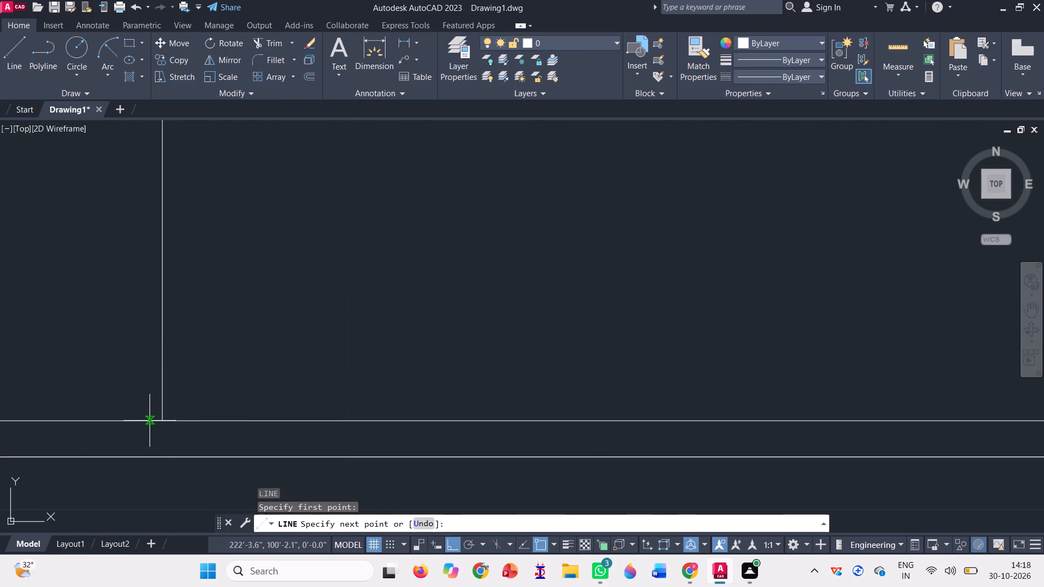
{"action": "left_click", "coordinate": [165, 420]}
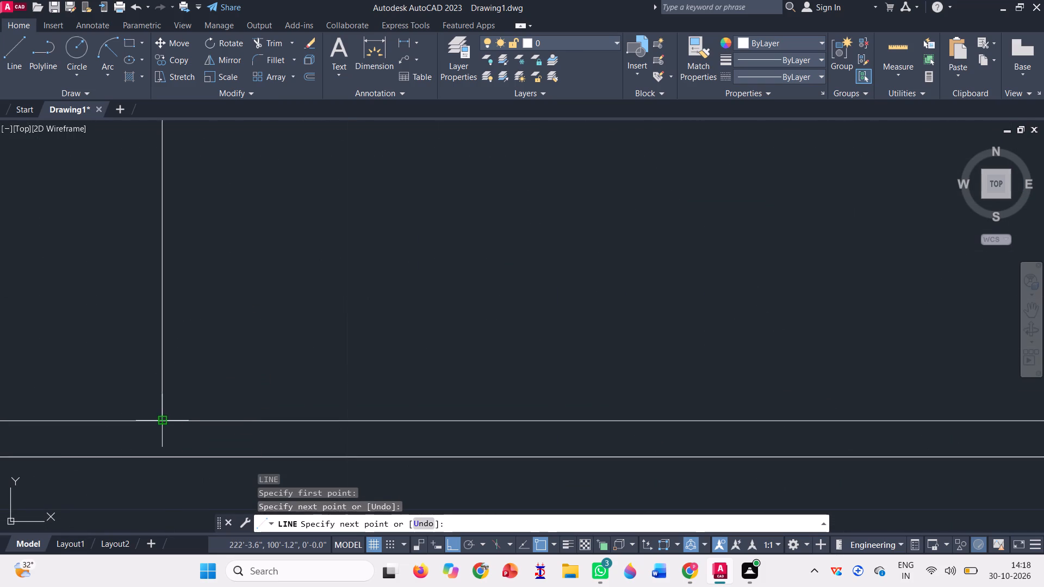
{"action": "scroll", "coordinate": [183, 399], "scroll_direction": "down", "scroll_amount": 3}
{"action": "key", "text": "space"}
{"action": "scroll", "coordinate": [136, 424], "scroll_direction": "down", "scroll_amount": 2}
{"action": "scroll", "coordinate": [114, 376], "scroll_direction": "down", "scroll_amount": 2}
{"action": "scroll", "coordinate": [132, 315], "scroll_direction": "down", "scroll_amount": 1}
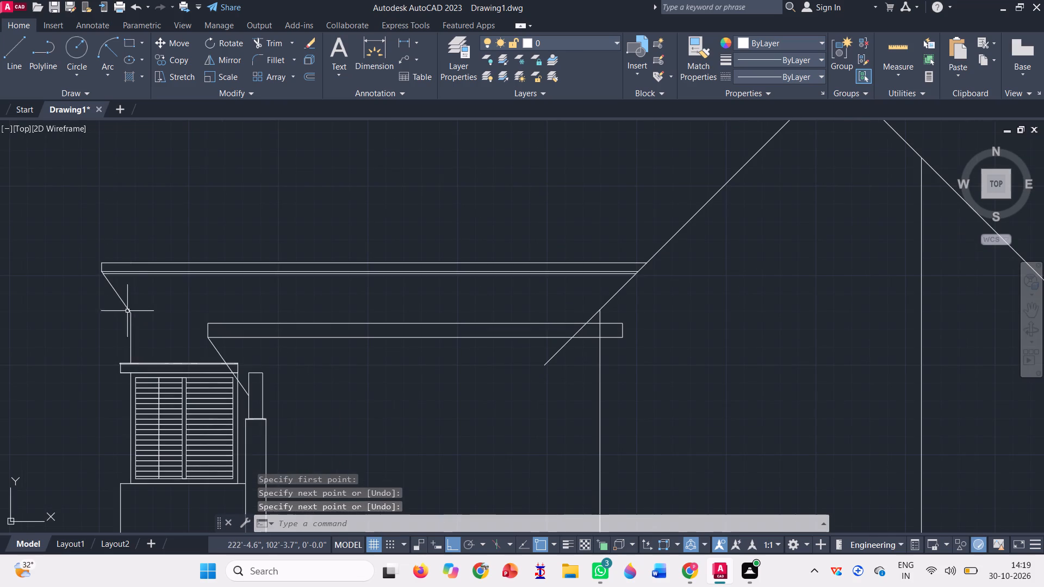
Draw a thin rectangle from the top of the new vertical line across to the gable's sloping roof line.
{"action": "left_click", "coordinate": [127, 40]}
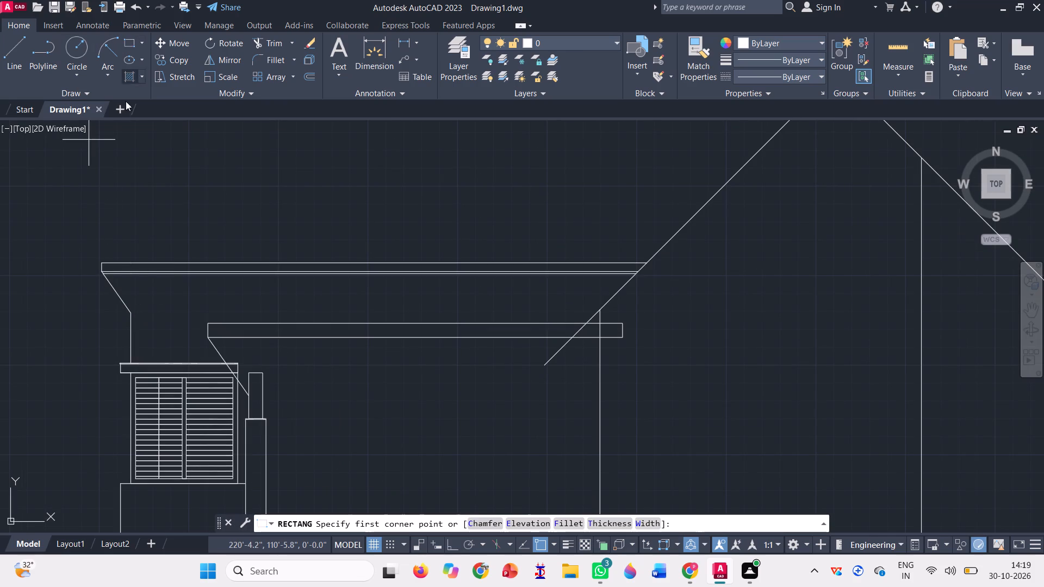
{"action": "scroll", "coordinate": [156, 325], "scroll_direction": "up", "scroll_amount": 1}
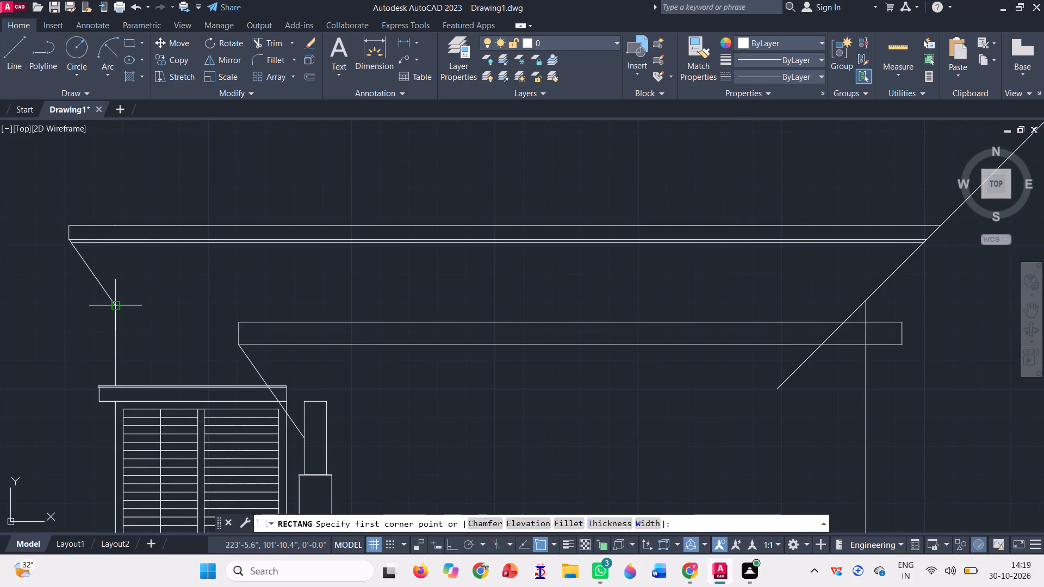
{"action": "left_click", "coordinate": [116, 307]}
{"action": "scroll", "coordinate": [24, 320], "scroll_direction": "down", "scroll_amount": 1}
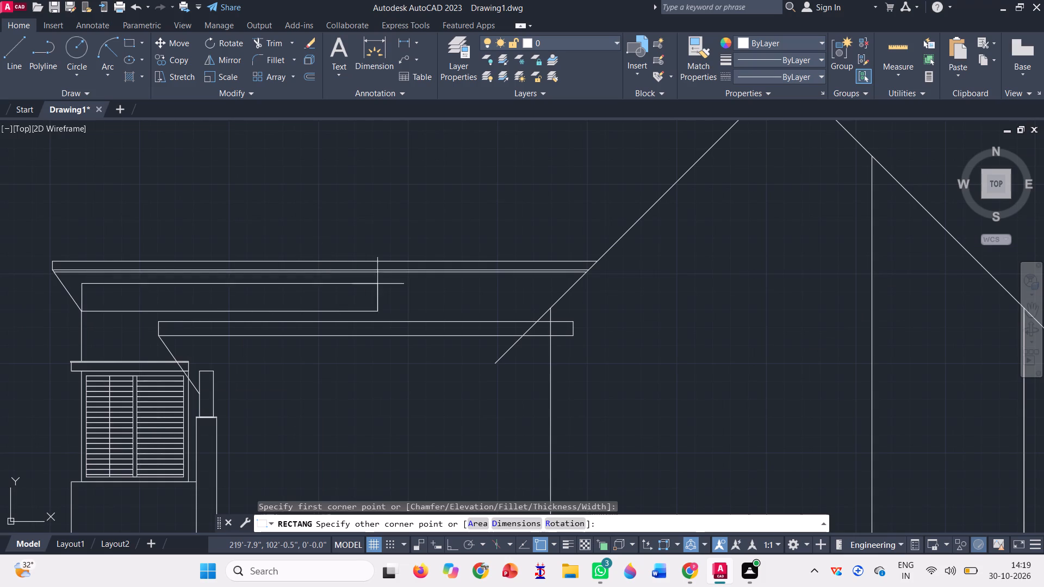
{"action": "scroll", "coordinate": [551, 303], "scroll_direction": "up", "scroll_amount": 1}
{"action": "left_click", "coordinate": [558, 303]}
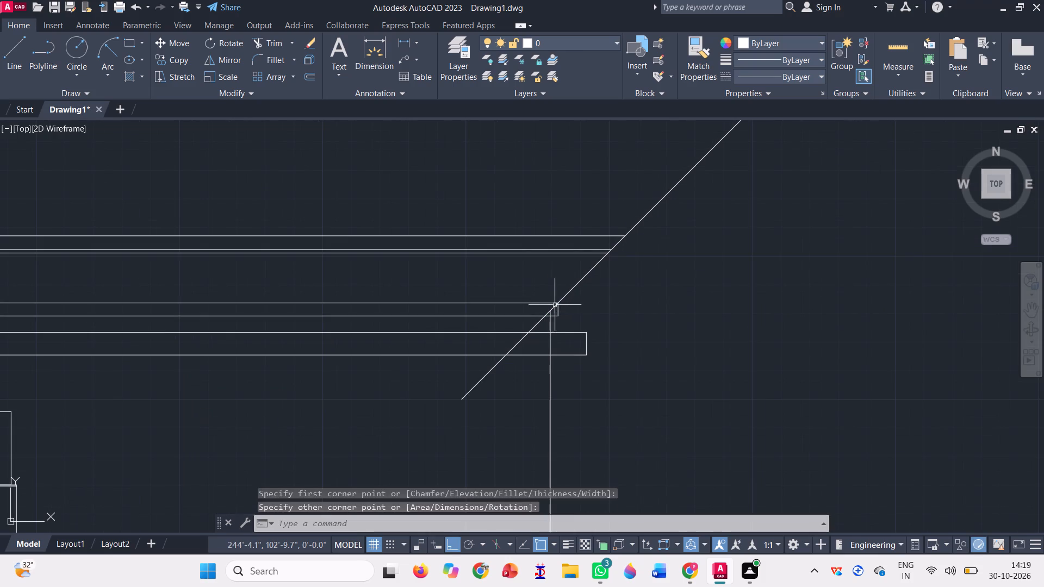
Trim away the thin rectangle's lower and end edges and the gable slope's tail below the lower roof band.
{"action": "scroll", "coordinate": [532, 298], "scroll_direction": "down", "scroll_amount": 3}
{"action": "scroll", "coordinate": [410, 301], "scroll_direction": "up", "scroll_amount": 1}
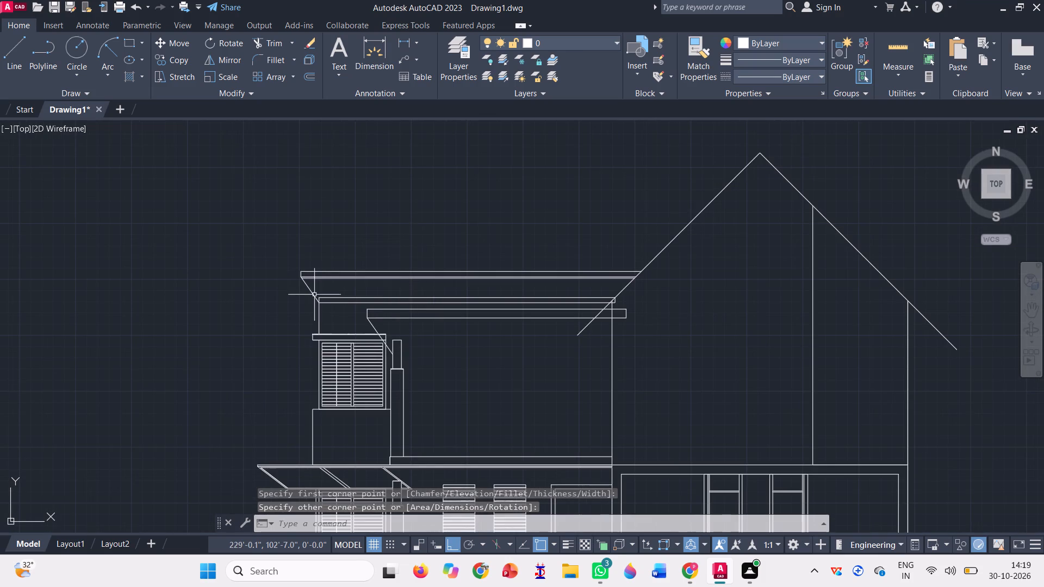
{"action": "scroll", "coordinate": [314, 297], "scroll_direction": "up", "scroll_amount": 2}
{"action": "left_click", "coordinate": [272, 45]}
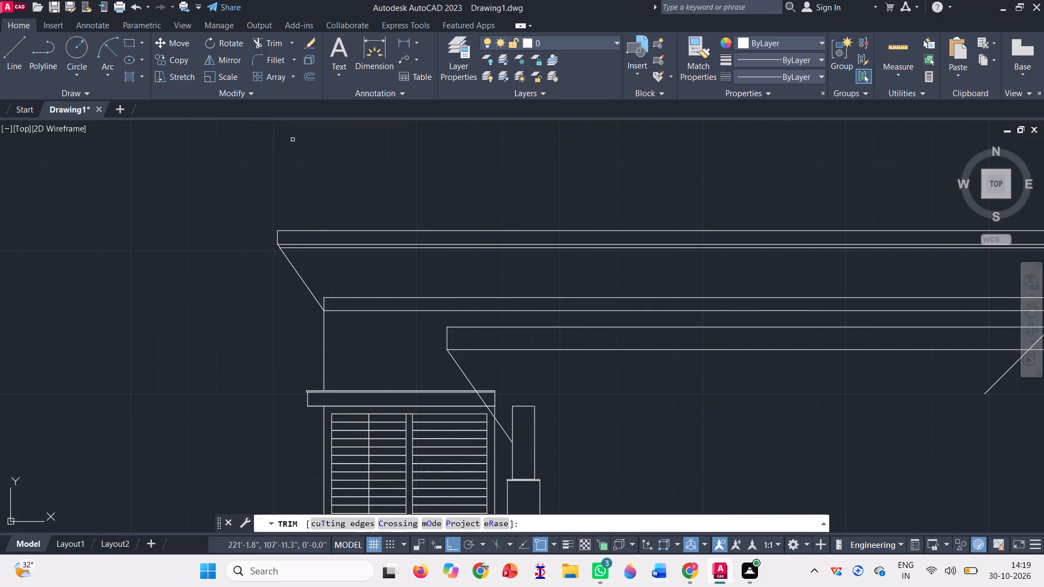
{"action": "scroll", "coordinate": [384, 331], "scroll_direction": "up", "scroll_amount": 2}
{"action": "left_click", "coordinate": [309, 274]}
{"action": "left_click", "coordinate": [292, 324]}
{"action": "scroll", "coordinate": [231, 315], "scroll_direction": "down", "scroll_amount": 3}
{"action": "scroll", "coordinate": [716, 310], "scroll_direction": "up", "scroll_amount": 3}
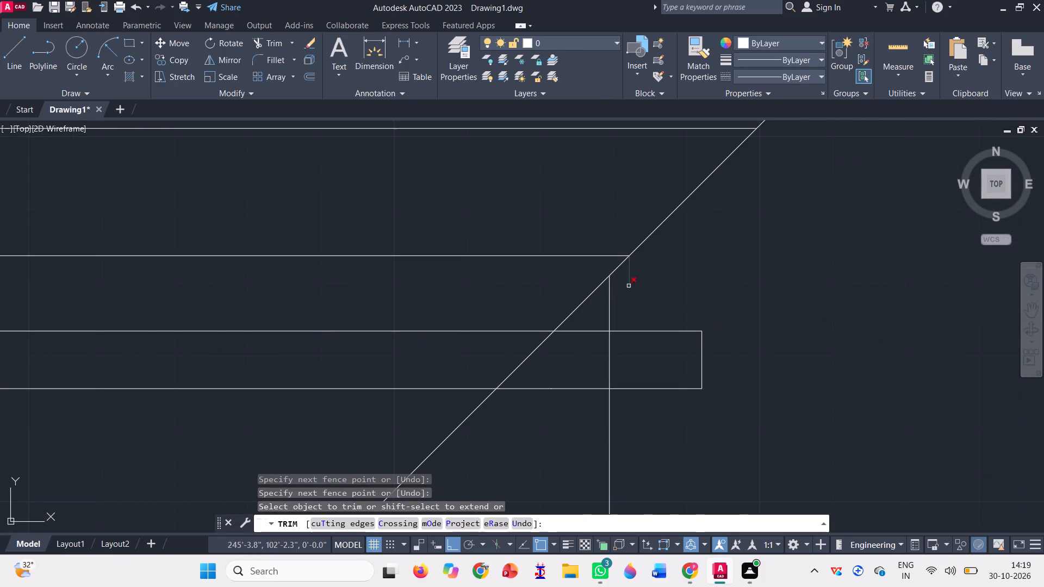
{"action": "left_click", "coordinate": [630, 280]}
{"action": "scroll", "coordinate": [625, 281], "scroll_direction": "down", "scroll_amount": 2}
{"action": "left_click", "coordinate": [562, 346]}
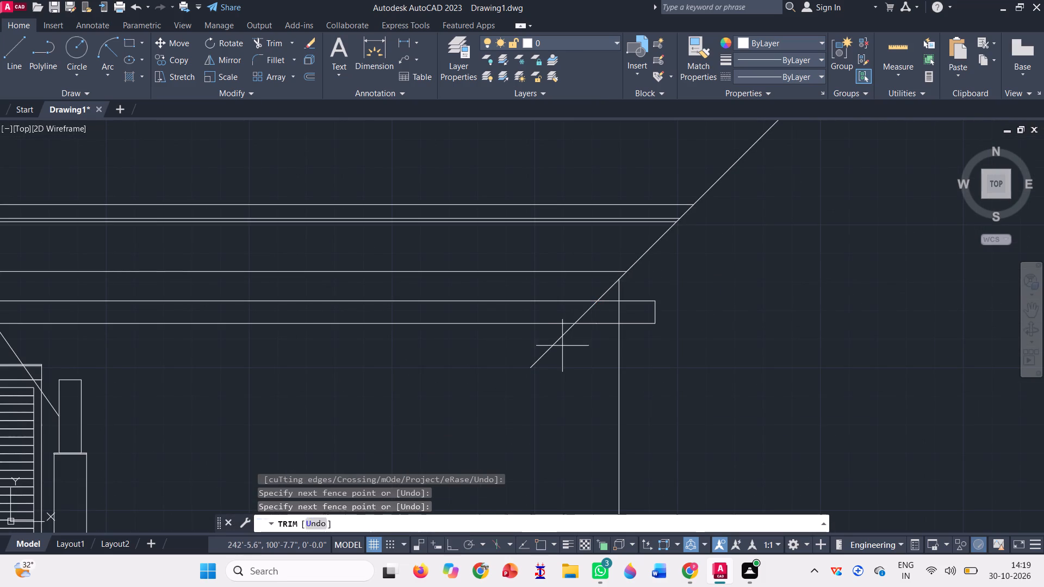
{"action": "left_click", "coordinate": [541, 341]}
Trim the wall line and gable slope inside the lower roof band, plus the slope's leftover stub between band and wall.
{"action": "scroll", "coordinate": [335, 378], "scroll_direction": "down", "scroll_amount": 2}
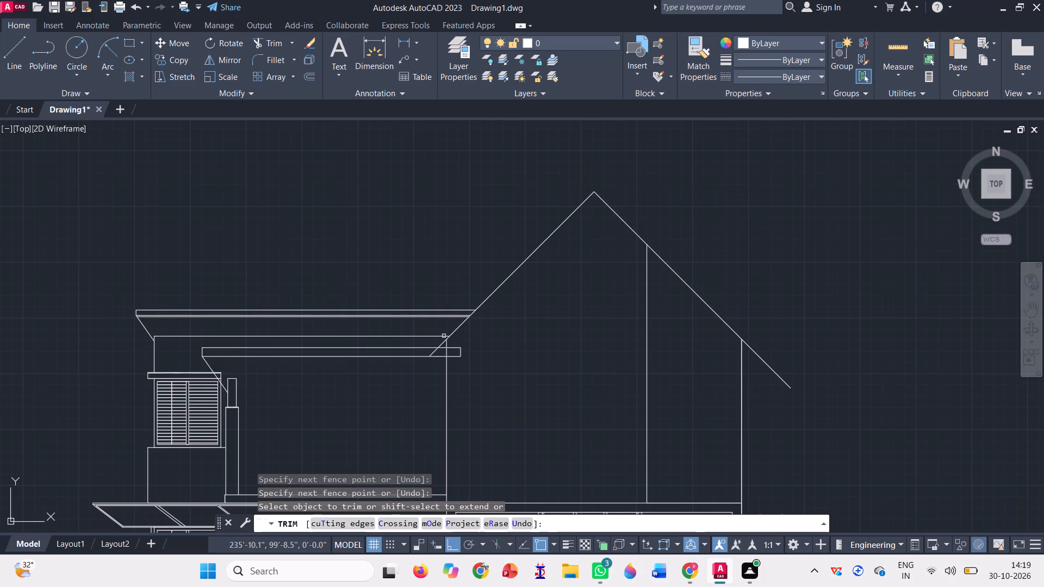
{"action": "scroll", "coordinate": [391, 333], "scroll_direction": "up", "scroll_amount": 2}
{"action": "scroll", "coordinate": [542, 378], "scroll_direction": "up", "scroll_amount": 2}
{"action": "left_click", "coordinate": [542, 379]}
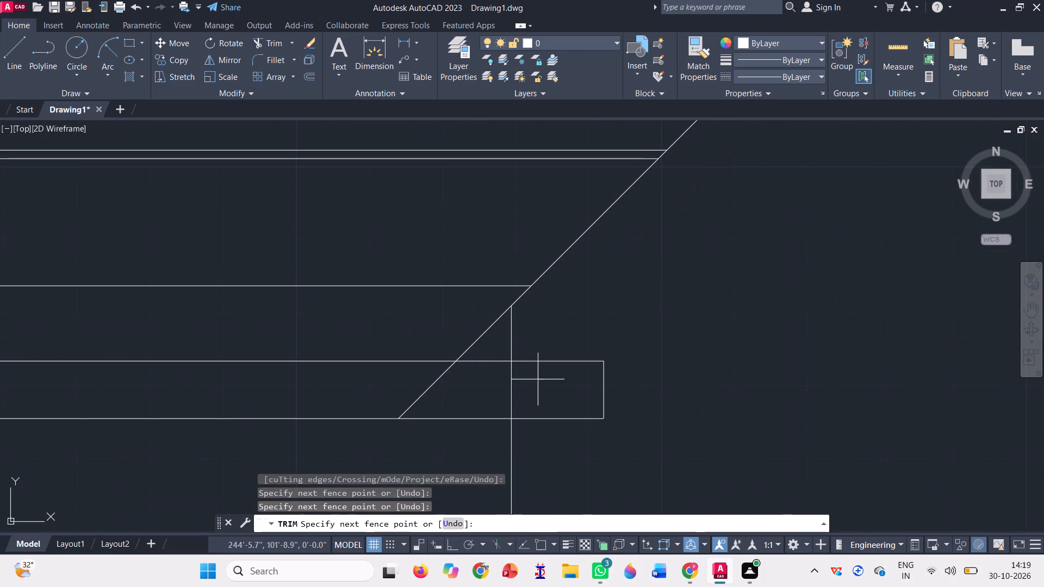
{"action": "left_click", "coordinate": [388, 377]}
{"action": "scroll", "coordinate": [415, 387], "scroll_direction": "down", "scroll_amount": 2}
{"action": "scroll", "coordinate": [452, 355], "scroll_direction": "down", "scroll_amount": 2}
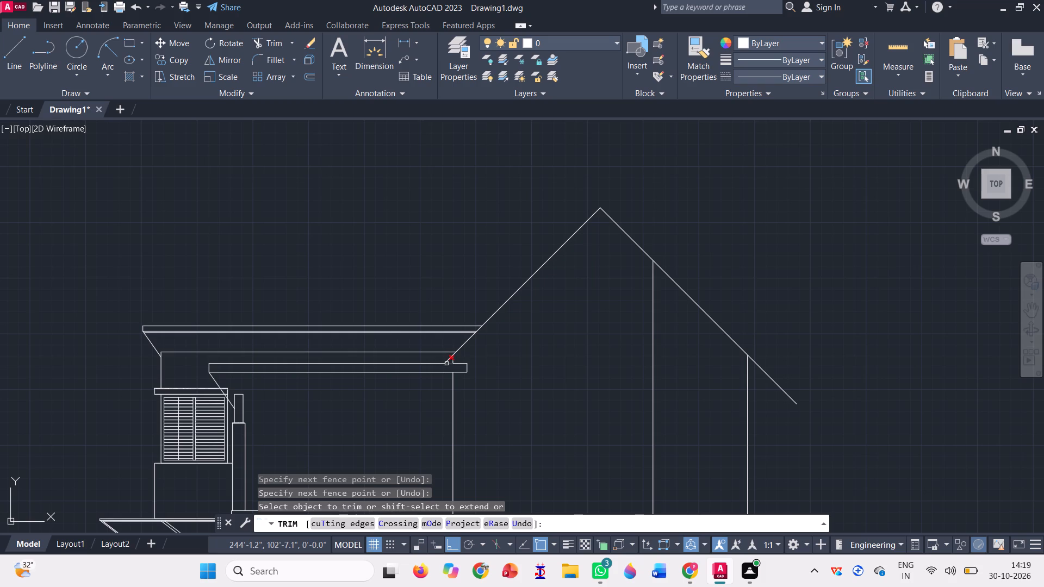
{"action": "scroll", "coordinate": [446, 364], "scroll_direction": "up", "scroll_amount": 2}
{"action": "left_click", "coordinate": [449, 355]}
{"action": "left_click", "coordinate": [482, 317]}
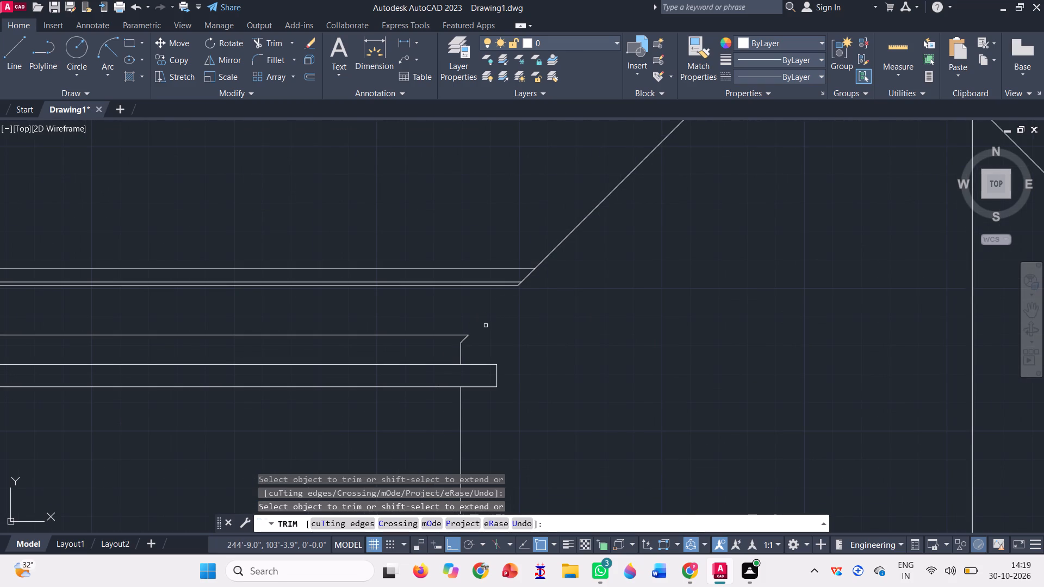
{"action": "key", "text": "ctrl+z"}
Trim the slab and frame edge of the upper louvred window where they project past the lower roof band's sloped line.
{"action": "scroll", "coordinate": [481, 343], "scroll_direction": "down", "scroll_amount": 2}
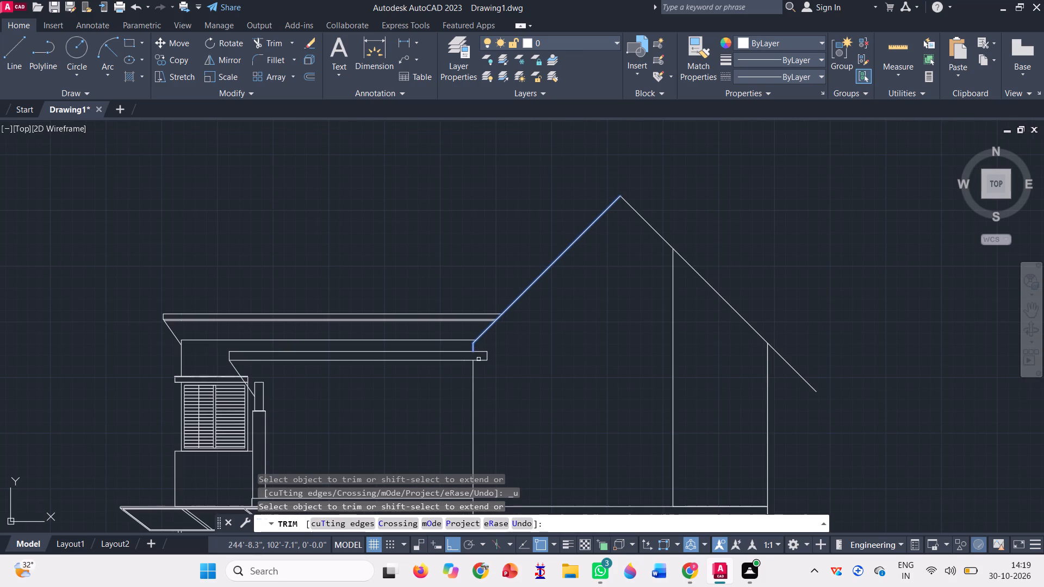
{"action": "scroll", "coordinate": [483, 357], "scroll_direction": "down", "scroll_amount": 1}
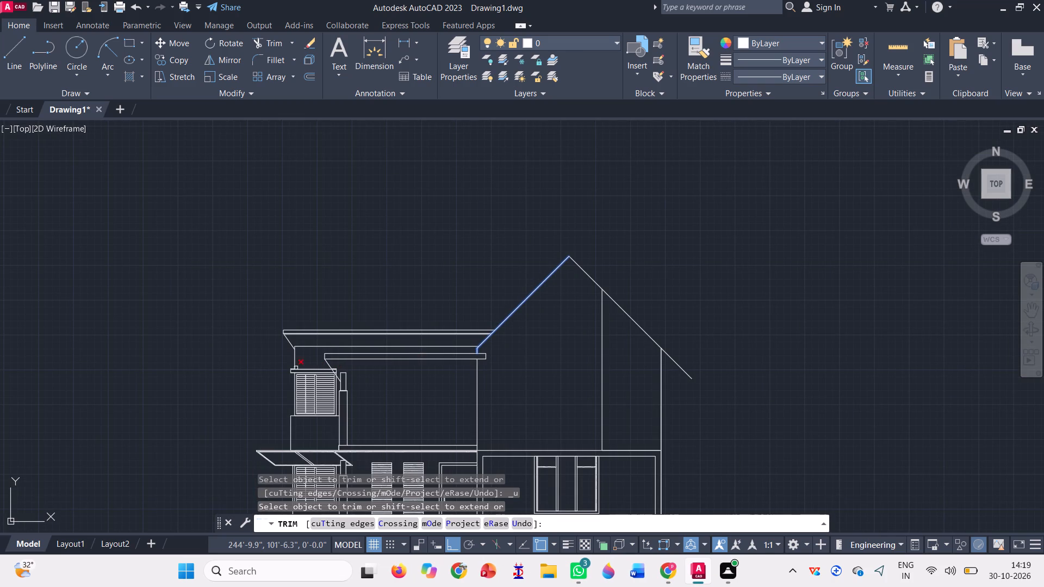
{"action": "scroll", "coordinate": [380, 373], "scroll_direction": "up", "scroll_amount": 1}
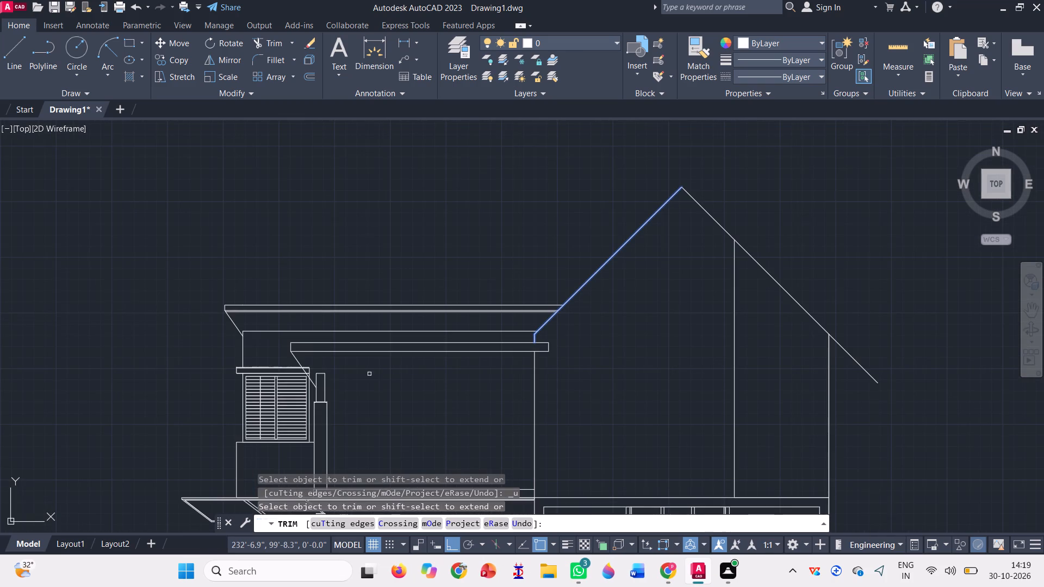
{"action": "scroll", "coordinate": [297, 364], "scroll_direction": "up", "scroll_amount": 3}
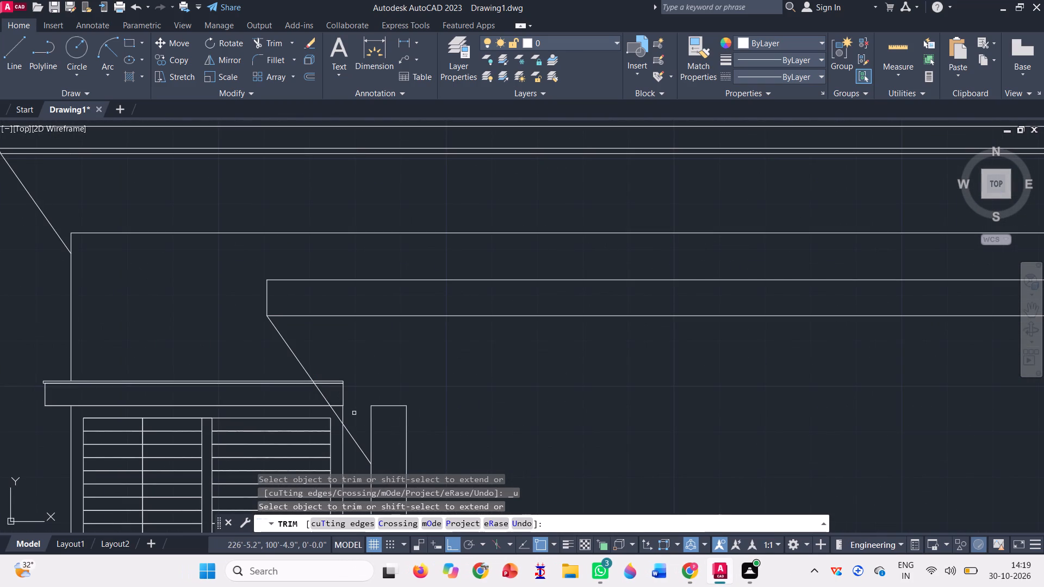
{"action": "scroll", "coordinate": [350, 422], "scroll_direction": "up", "scroll_amount": 2}
{"action": "left_click", "coordinate": [346, 420]}
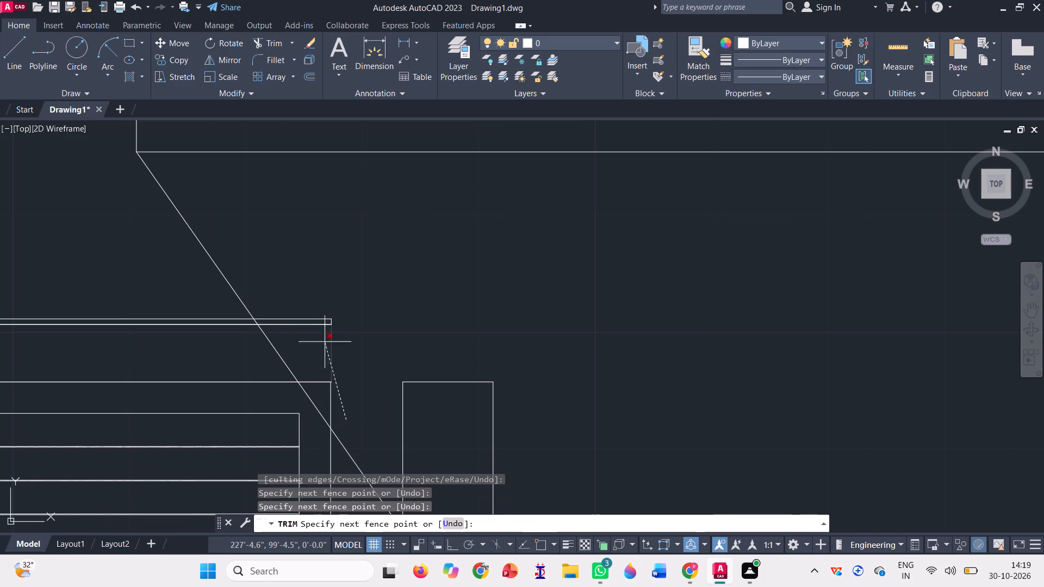
{"action": "left_click", "coordinate": [296, 314]}
{"action": "left_click", "coordinate": [329, 355]}
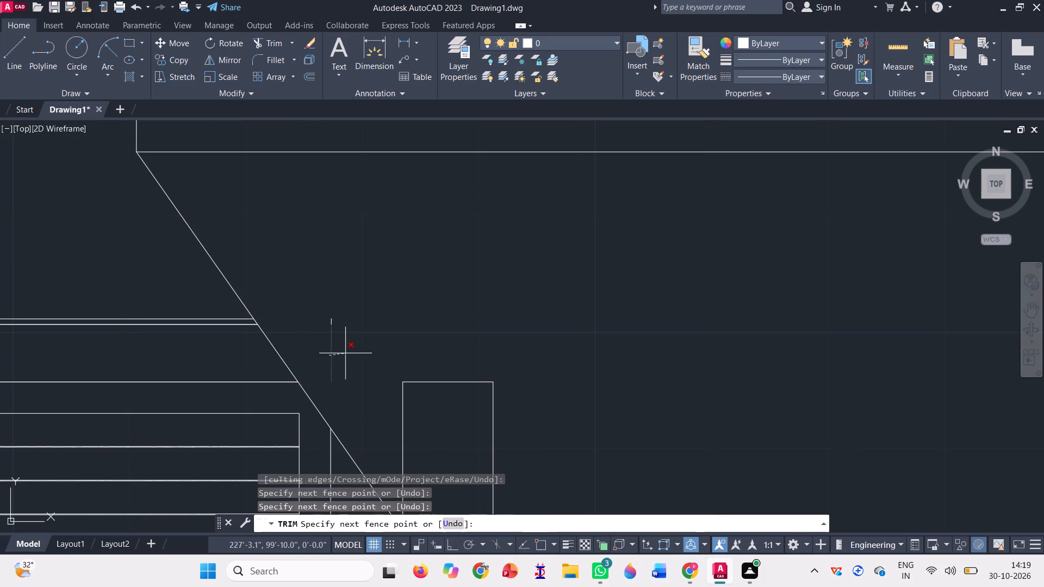
{"action": "left_click", "coordinate": [347, 351]}
{"action": "left_click", "coordinate": [334, 321]}
{"action": "left_click", "coordinate": [326, 316]}
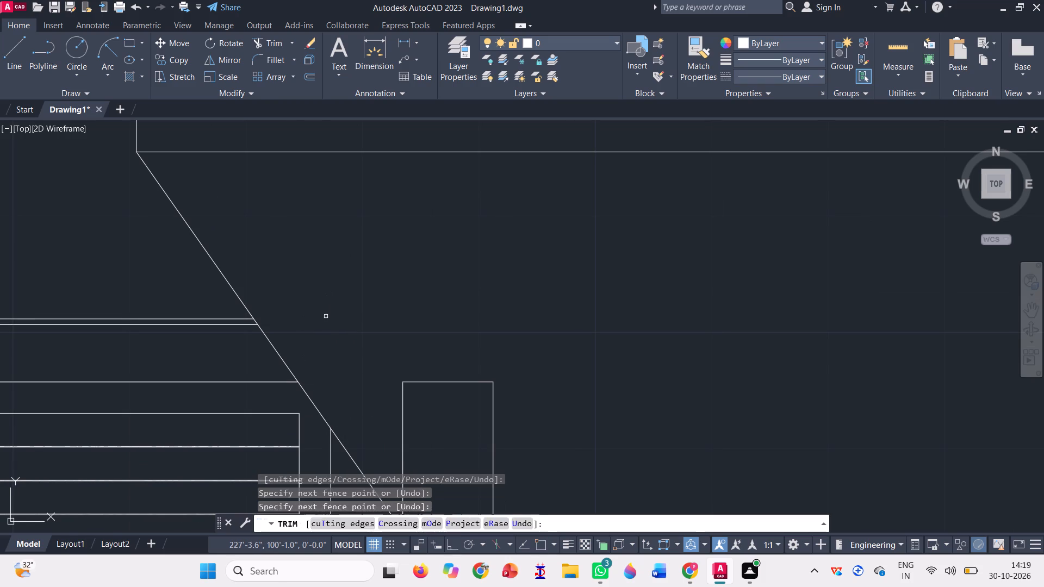
{"action": "scroll", "coordinate": [325, 316], "scroll_direction": "down", "scroll_amount": 4}
{"action": "key", "text": "Escape"}
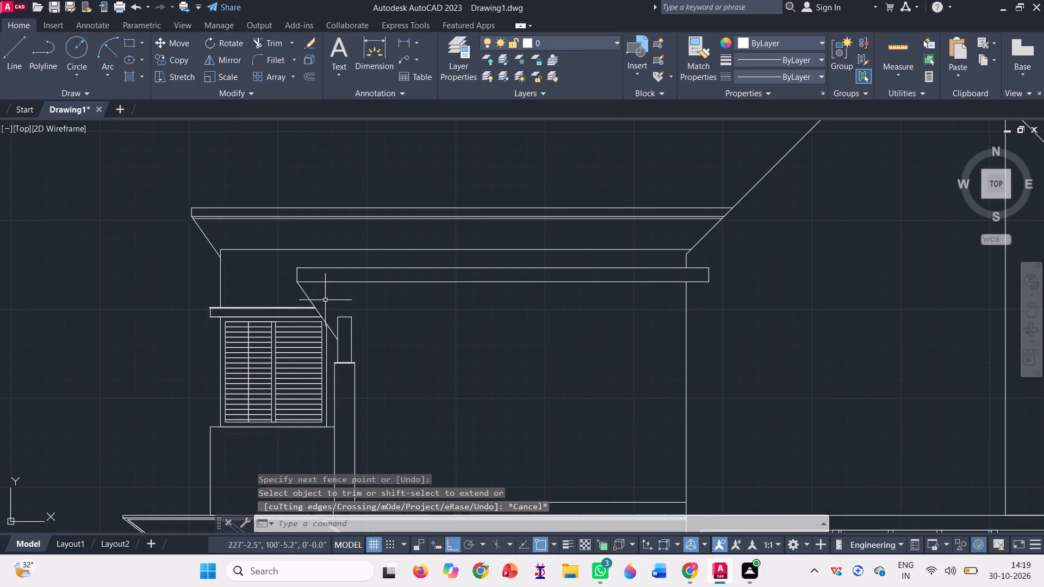
Draw a beam rectangle about 1 foot deep from the upper column's top inner corner across to the gable wall line.
{"action": "scroll", "coordinate": [308, 314], "scroll_direction": "down", "scroll_amount": 1}
{"action": "scroll", "coordinate": [465, 327], "scroll_direction": "down", "scroll_amount": 1}
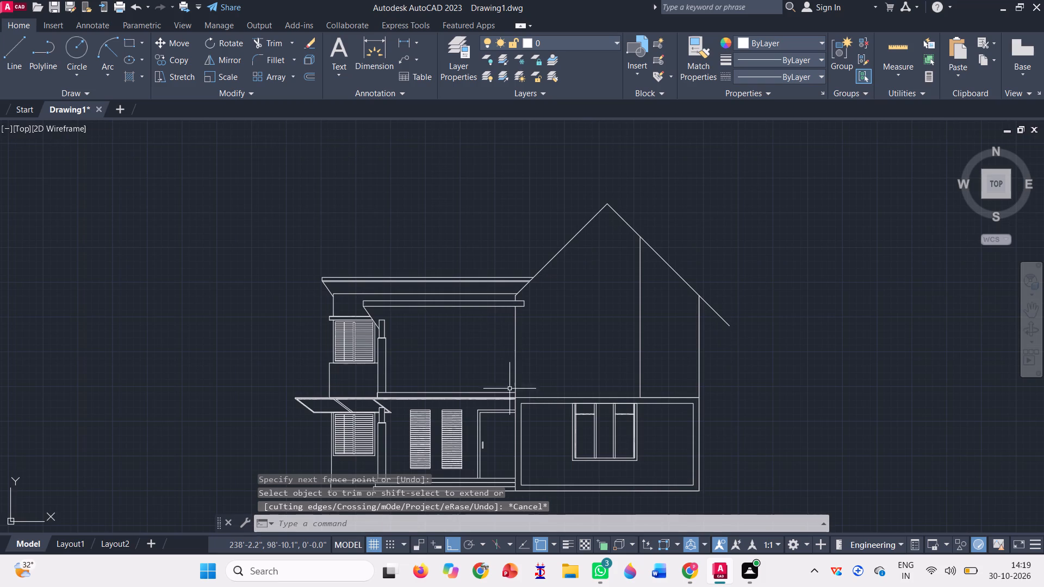
{"action": "scroll", "coordinate": [549, 399], "scroll_direction": "up", "scroll_amount": 1}
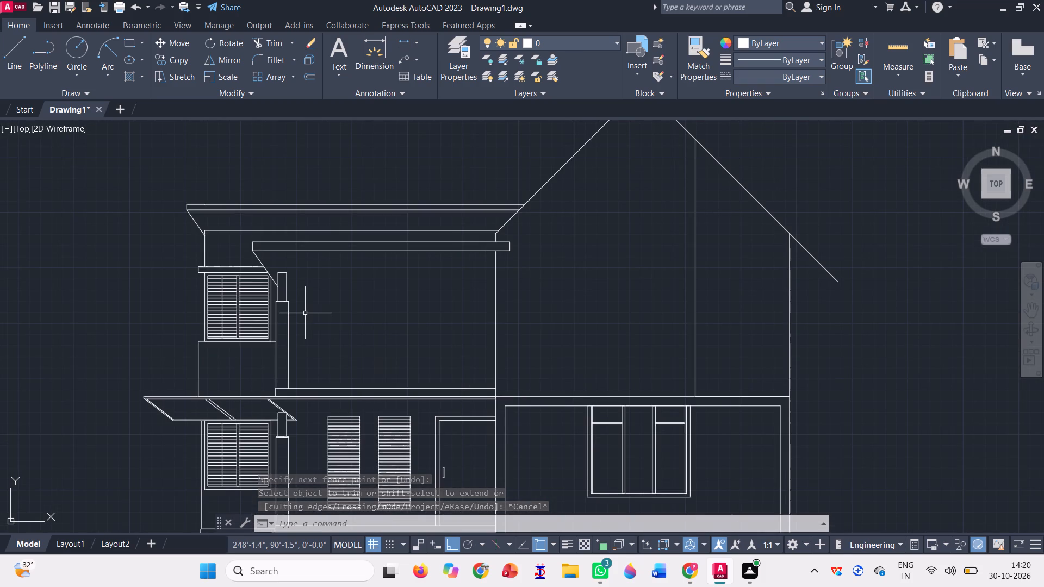
{"action": "left_click", "coordinate": [133, 42]}
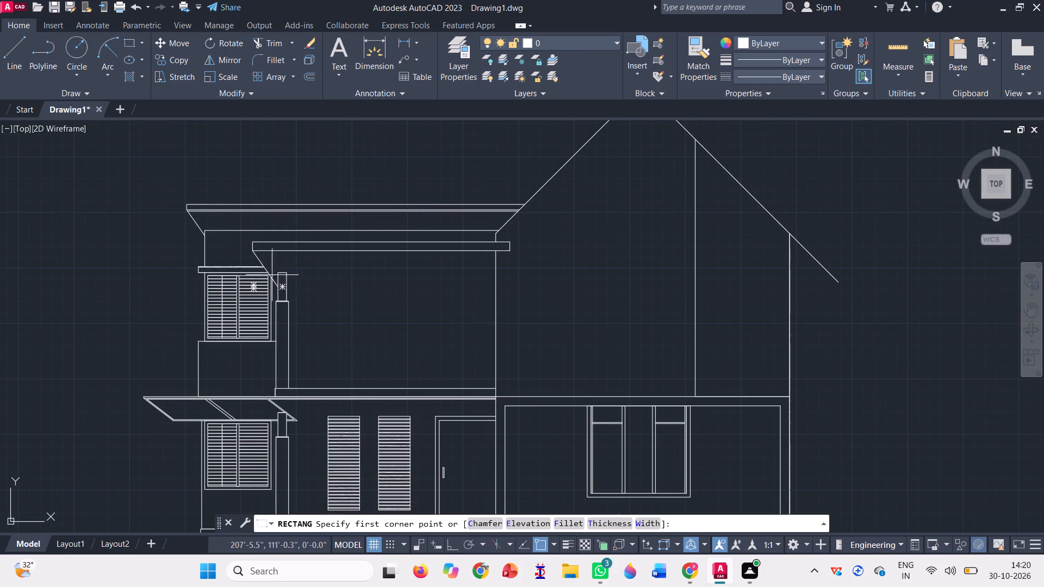
{"action": "scroll", "coordinate": [265, 274], "scroll_direction": "up", "scroll_amount": 1}
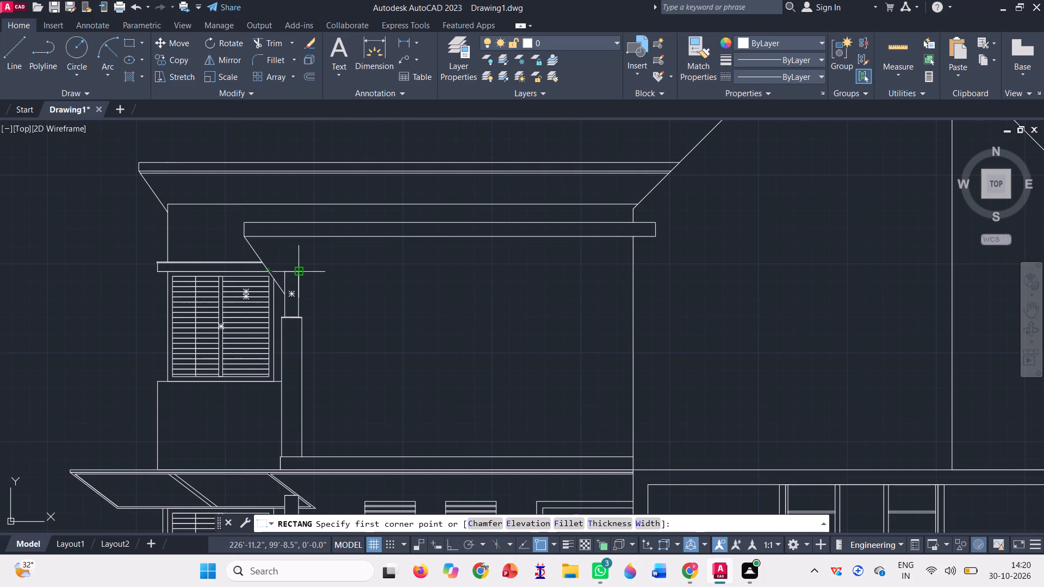
{"action": "left_click", "coordinate": [299, 270]}
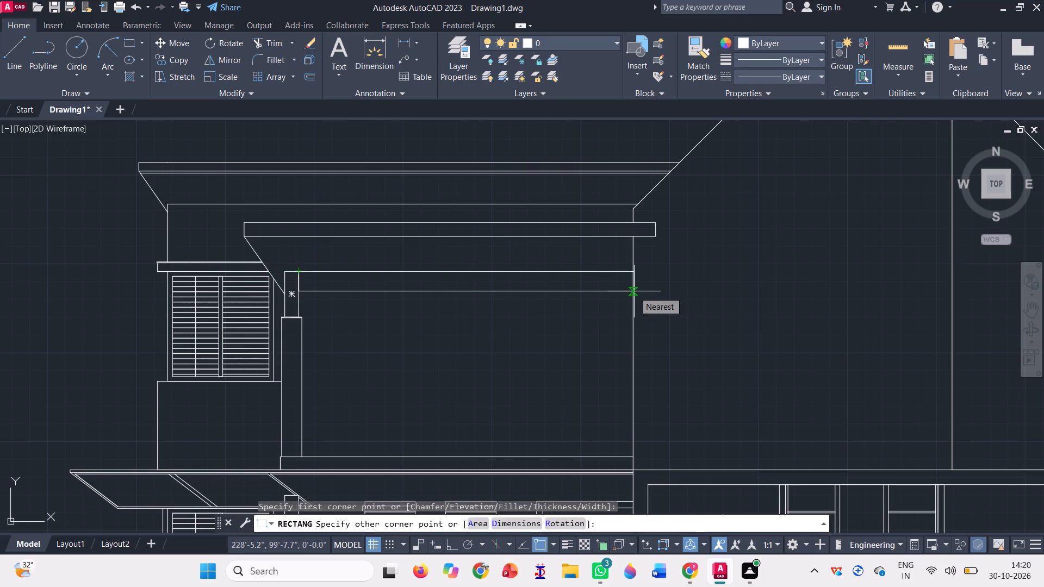
{"action": "left_click", "coordinate": [634, 294]}
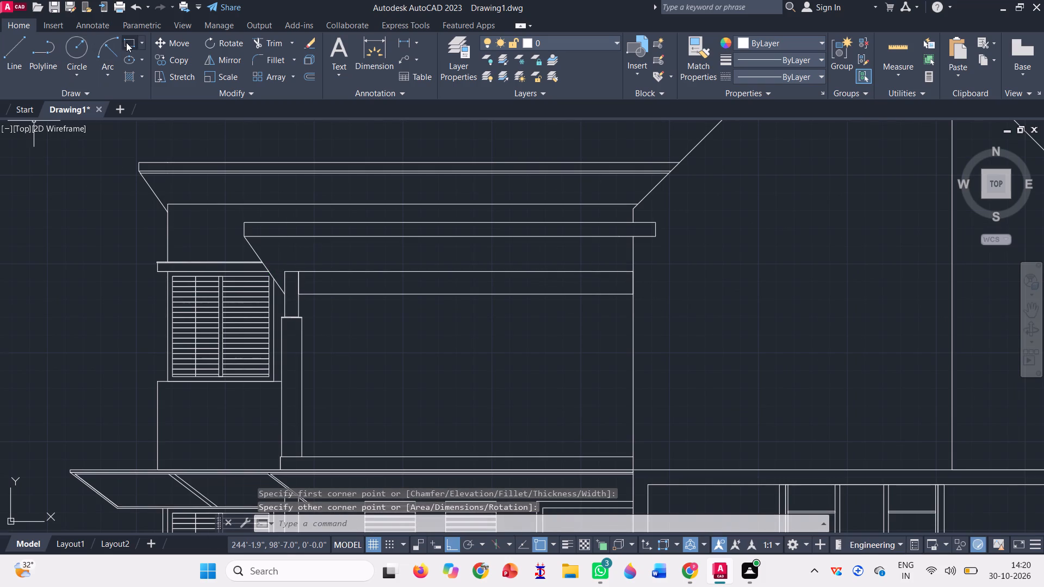
Draw a slightly smaller rectangle inside the upper-storey beam, starting at its top corner beside the column and stopping short of the gable wall.
{"action": "left_click", "coordinate": [126, 40]}
{"action": "scroll", "coordinate": [315, 281], "scroll_direction": "up", "scroll_amount": 3}
{"action": "scroll", "coordinate": [274, 257], "scroll_direction": "up", "scroll_amount": 3}
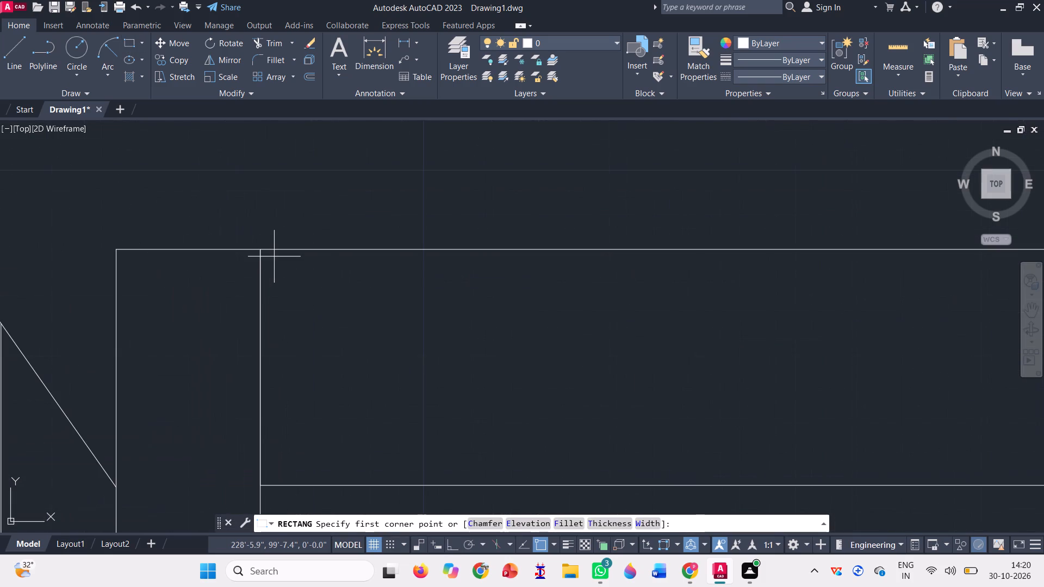
{"action": "left_click", "coordinate": [260, 248]}
{"action": "scroll", "coordinate": [260, 279], "scroll_direction": "down", "scroll_amount": 3}
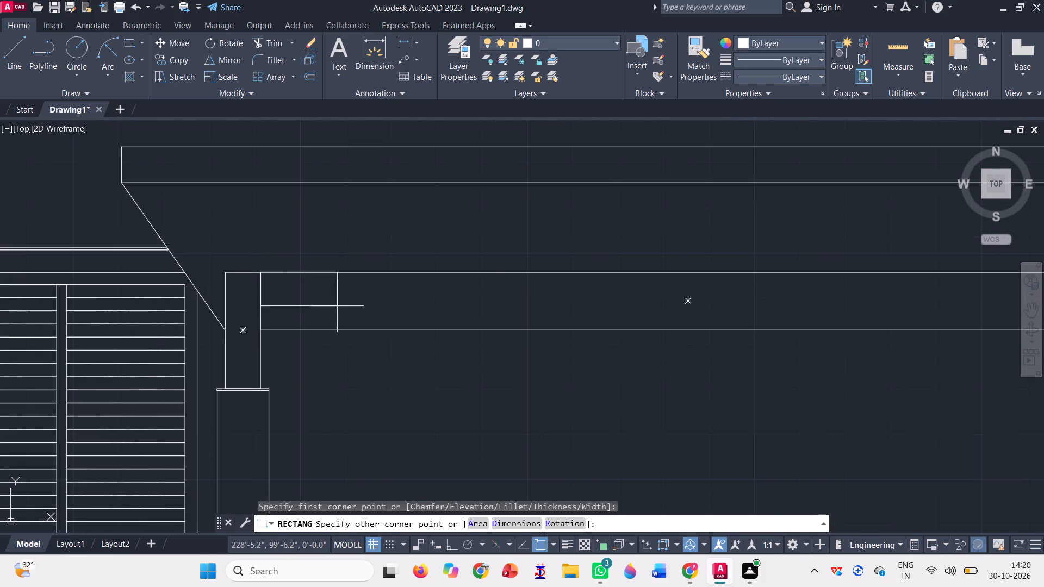
{"action": "scroll", "coordinate": [215, 295], "scroll_direction": "down", "scroll_amount": 2}
{"action": "scroll", "coordinate": [569, 304], "scroll_direction": "up", "scroll_amount": 3}
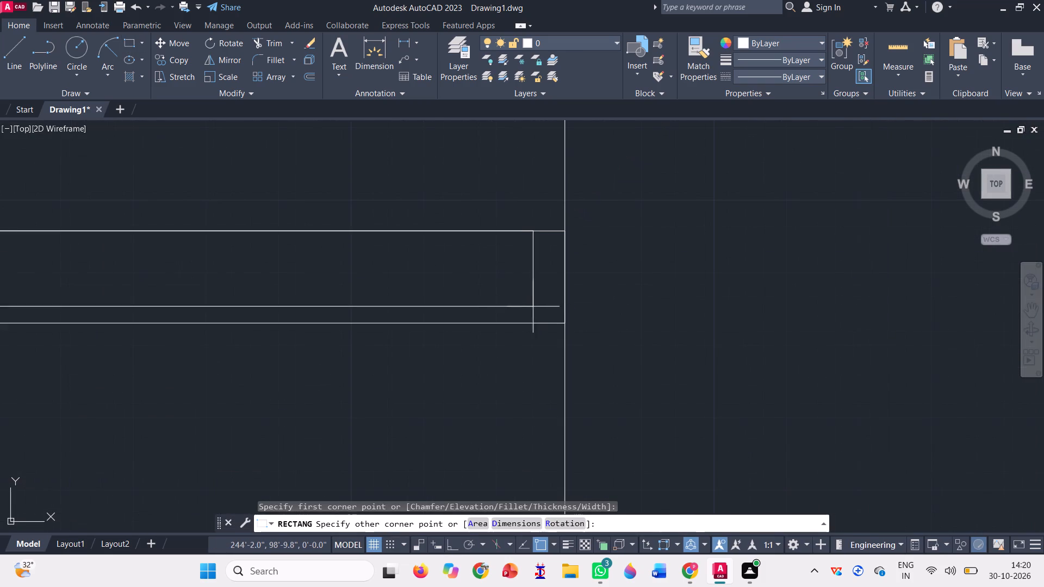
{"action": "scroll", "coordinate": [540, 310], "scroll_direction": "up", "scroll_amount": 2}
{"action": "left_click", "coordinate": [577, 318]}
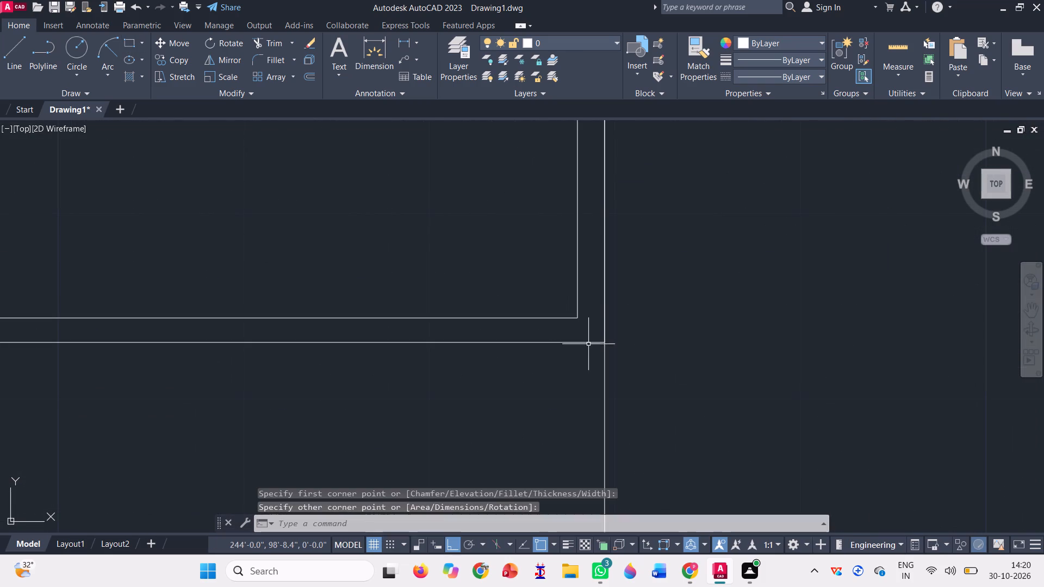
Move the inner rectangle from its centre to the beam's centre so it forms an even border.
{"action": "scroll", "coordinate": [584, 355], "scroll_direction": "down", "scroll_amount": 4}
{"action": "left_click", "coordinate": [419, 350]}
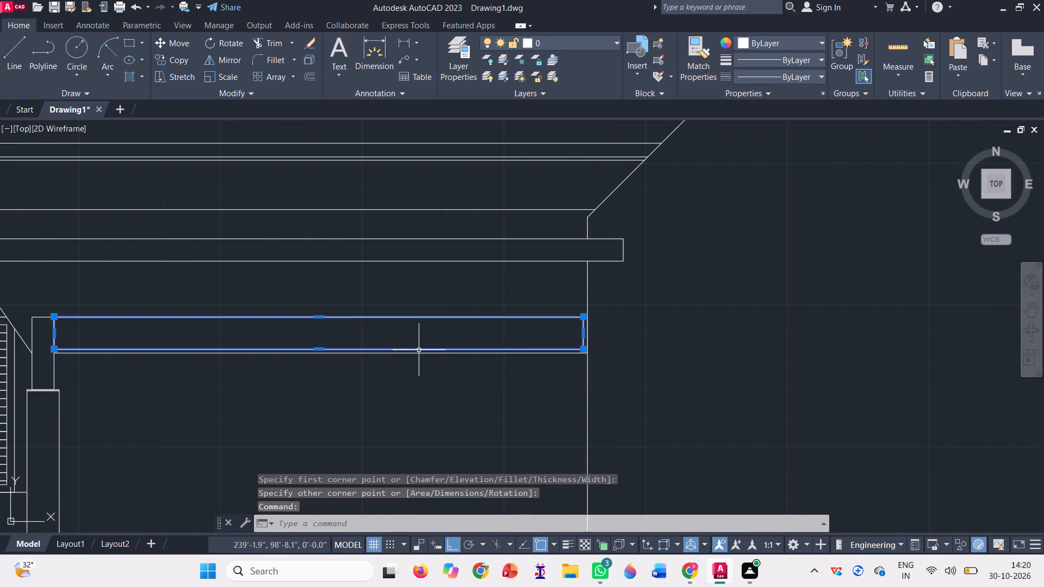
{"action": "type", "text": "m"}
{"action": "key", "text": "space"}
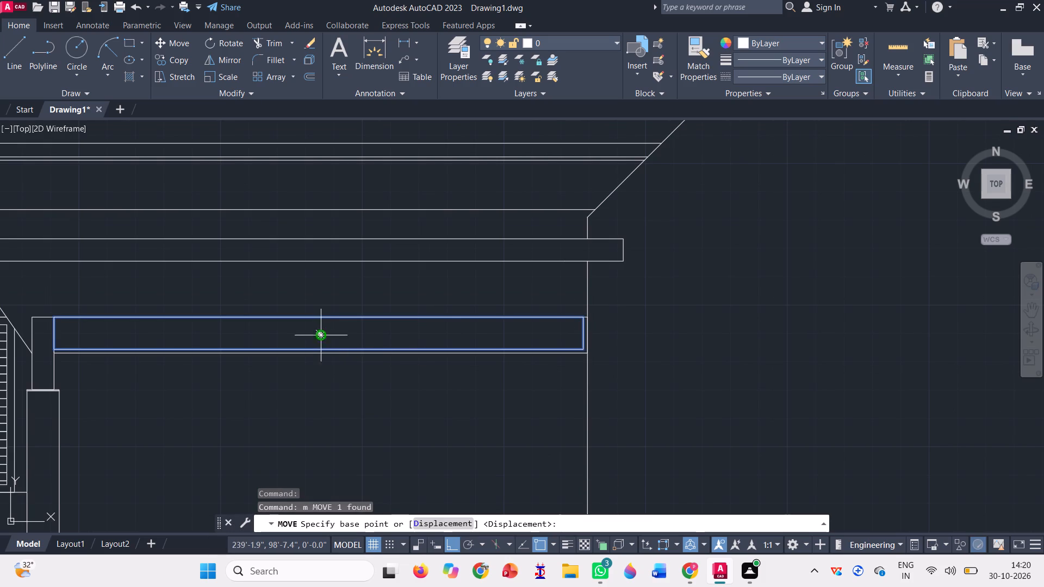
{"action": "scroll", "coordinate": [320, 329], "scroll_direction": "up", "scroll_amount": 4}
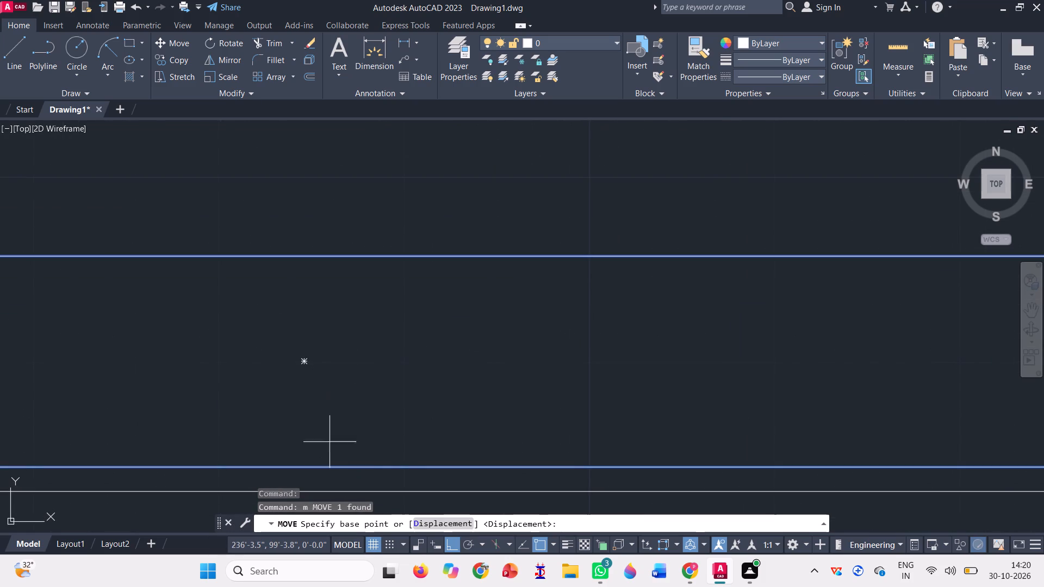
{"action": "left_click", "coordinate": [303, 362]}
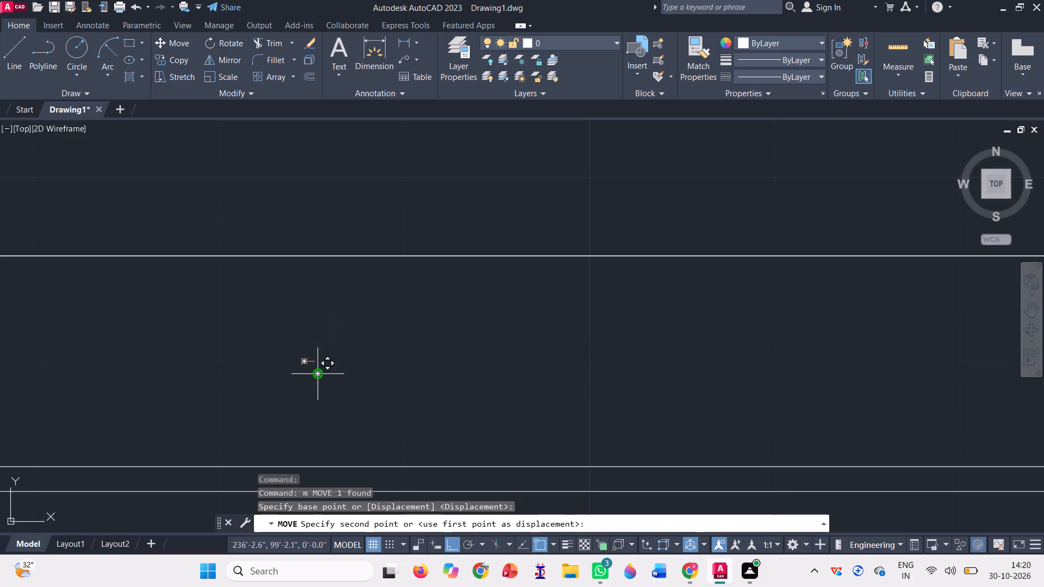
{"action": "left_click", "coordinate": [315, 373]}
{"action": "scroll", "coordinate": [326, 328], "scroll_direction": "down", "scroll_amount": 4}
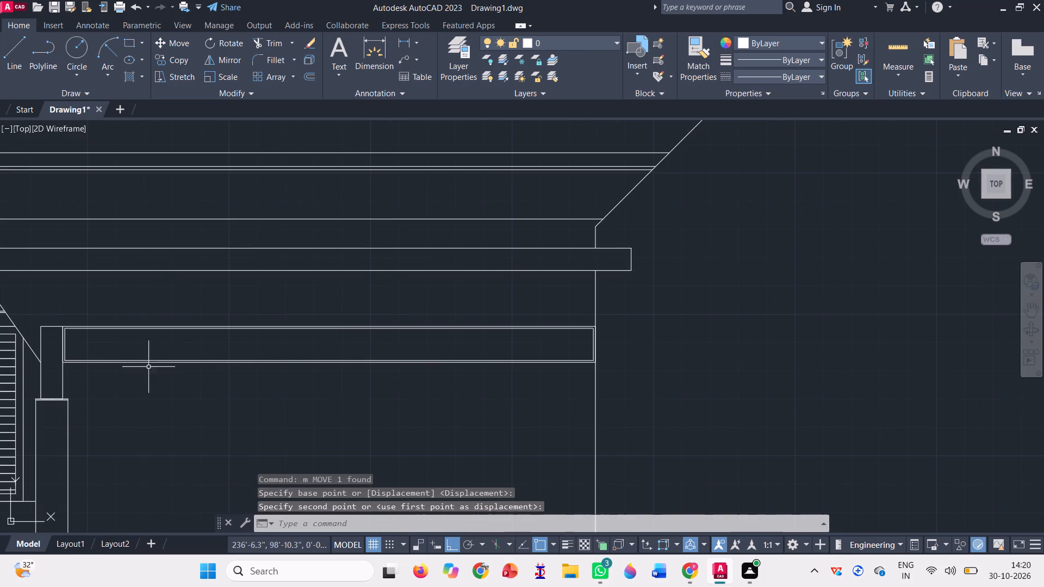
Draw a thin vertical mullion rectangle between the inner frame's top and bottom edges, about 2'-3" from its column end.
{"action": "left_click", "coordinate": [125, 45]}
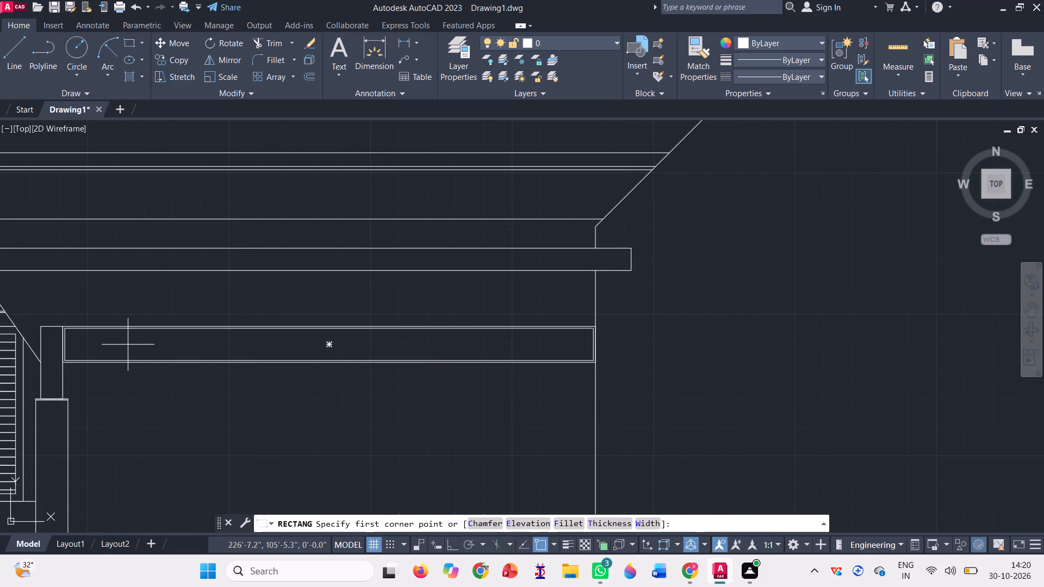
{"action": "scroll", "coordinate": [144, 323], "scroll_direction": "up", "scroll_amount": 2}
{"action": "scroll", "coordinate": [235, 346], "scroll_direction": "down", "scroll_amount": 2}
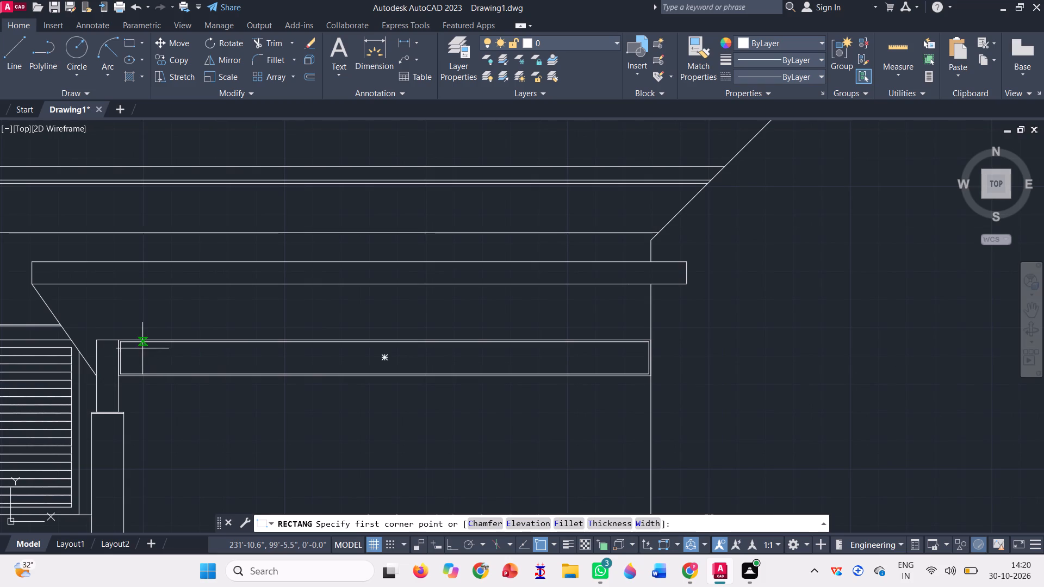
{"action": "scroll", "coordinate": [202, 347], "scroll_direction": "up", "scroll_amount": 2}
{"action": "scroll", "coordinate": [244, 358], "scroll_direction": "down", "scroll_amount": 1}
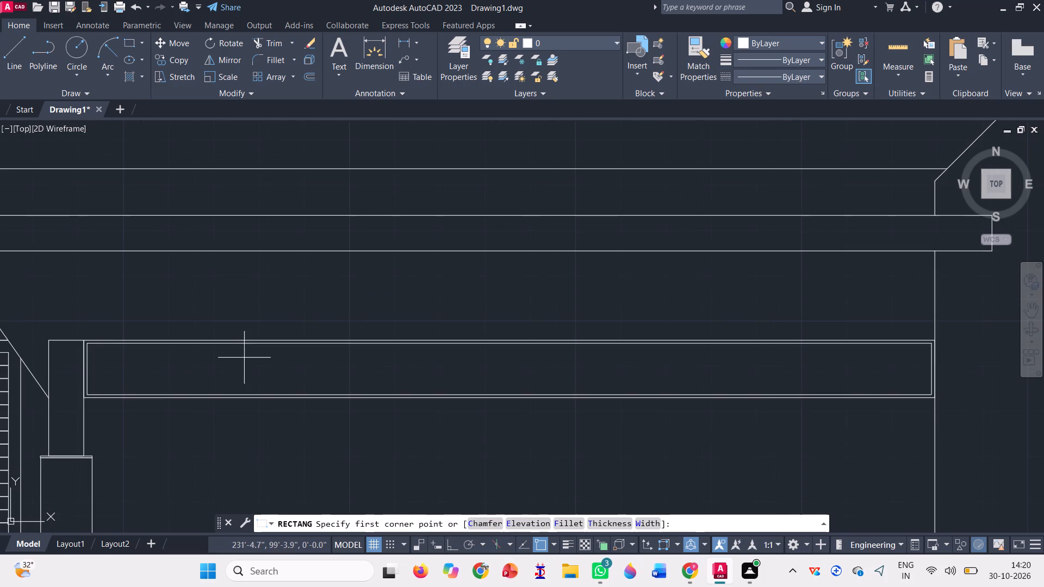
{"action": "scroll", "coordinate": [82, 348], "scroll_direction": "up", "scroll_amount": 2}
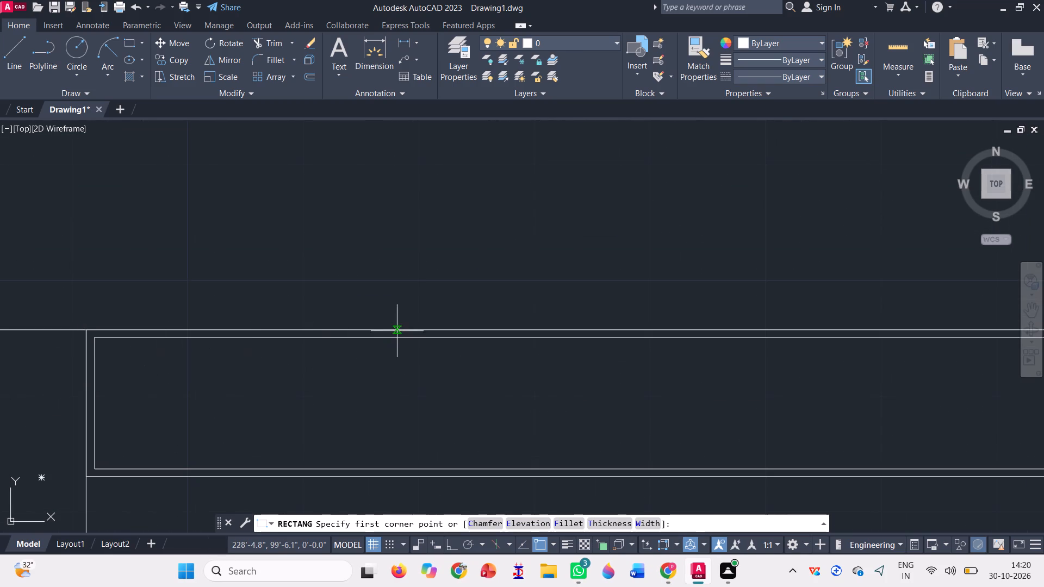
{"action": "left_click", "coordinate": [397, 337]}
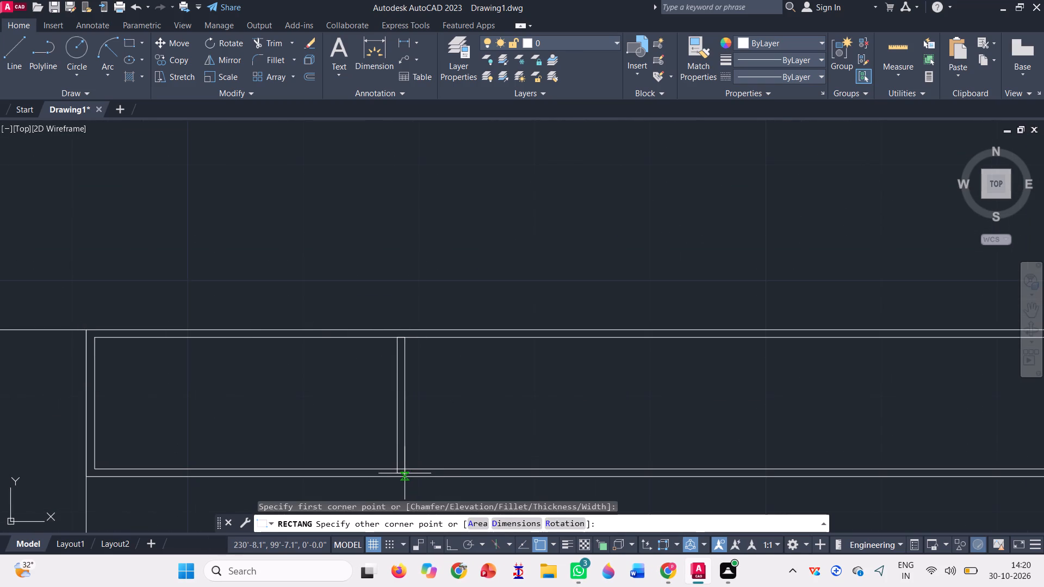
{"action": "left_click", "coordinate": [405, 471]}
Copy the mullion five times along the beam at equal spacing of about 2'-3", using the inner frame's top corner as base point.
{"action": "left_click", "coordinate": [440, 420]}
{"action": "left_click", "coordinate": [339, 380]}
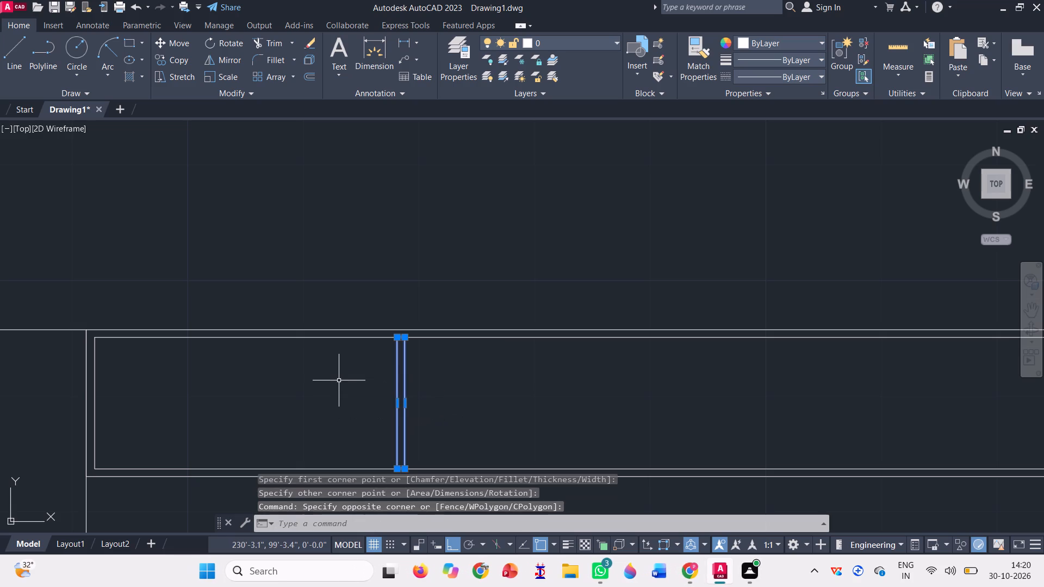
{"action": "type", "text": "co"}
{"action": "key", "text": "space"}
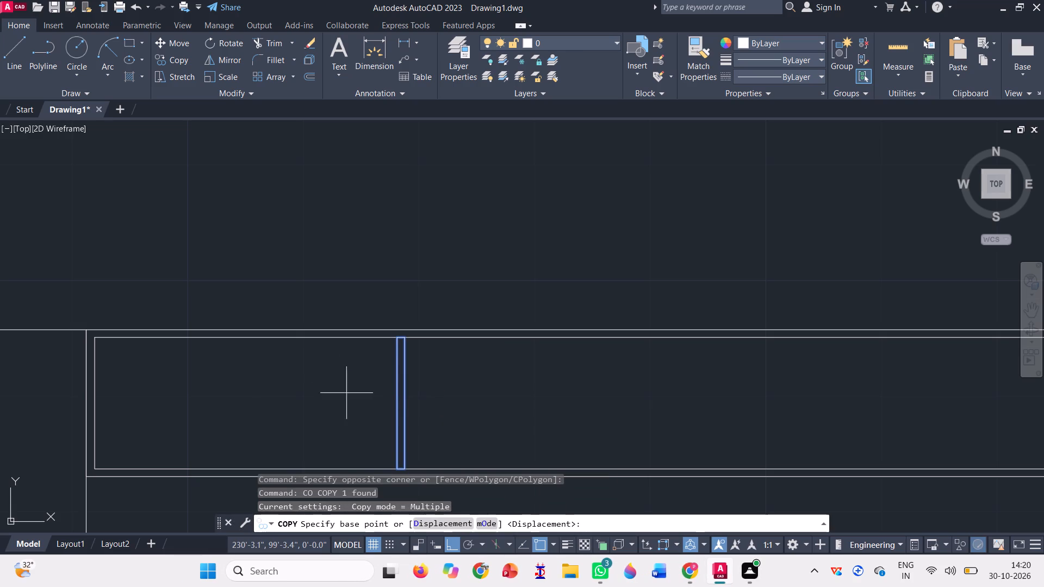
{"action": "left_click", "coordinate": [96, 340]}
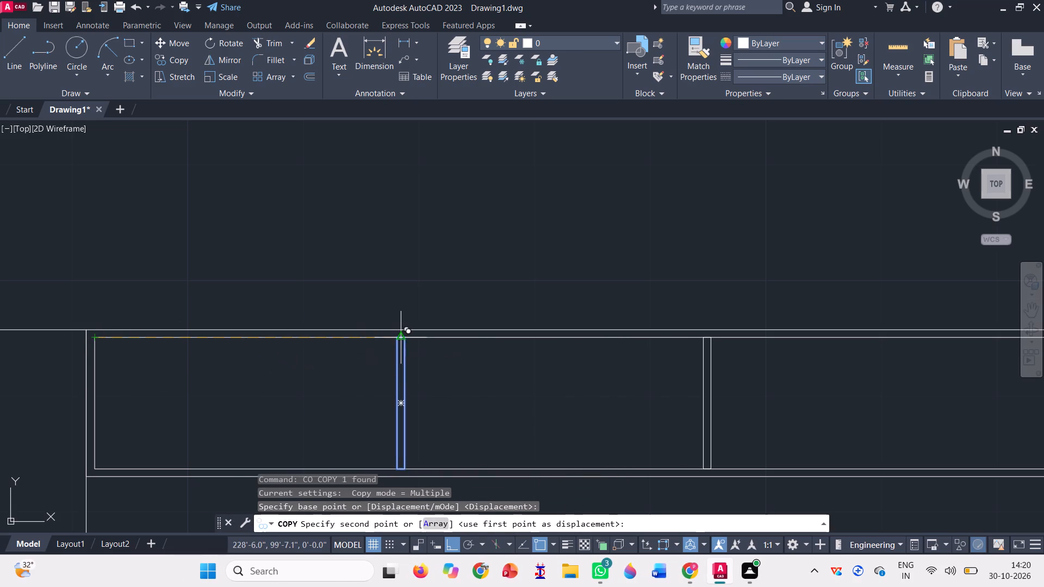
{"action": "left_click", "coordinate": [407, 336]}
{"action": "scroll", "coordinate": [171, 319], "scroll_direction": "down", "scroll_amount": 3}
{"action": "scroll", "coordinate": [447, 320], "scroll_direction": "up", "scroll_amount": 2}
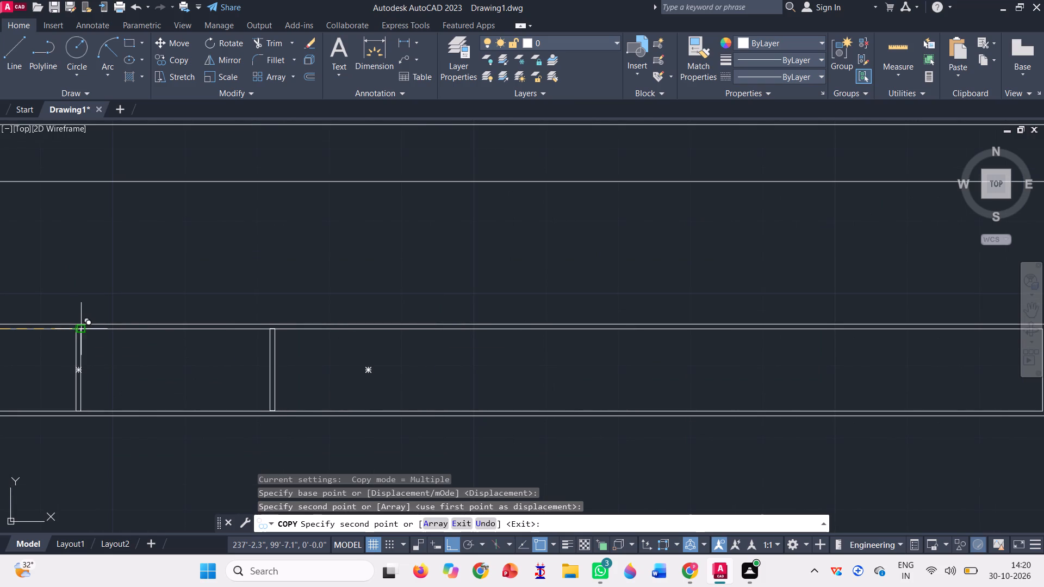
{"action": "left_click", "coordinate": [80, 329]}
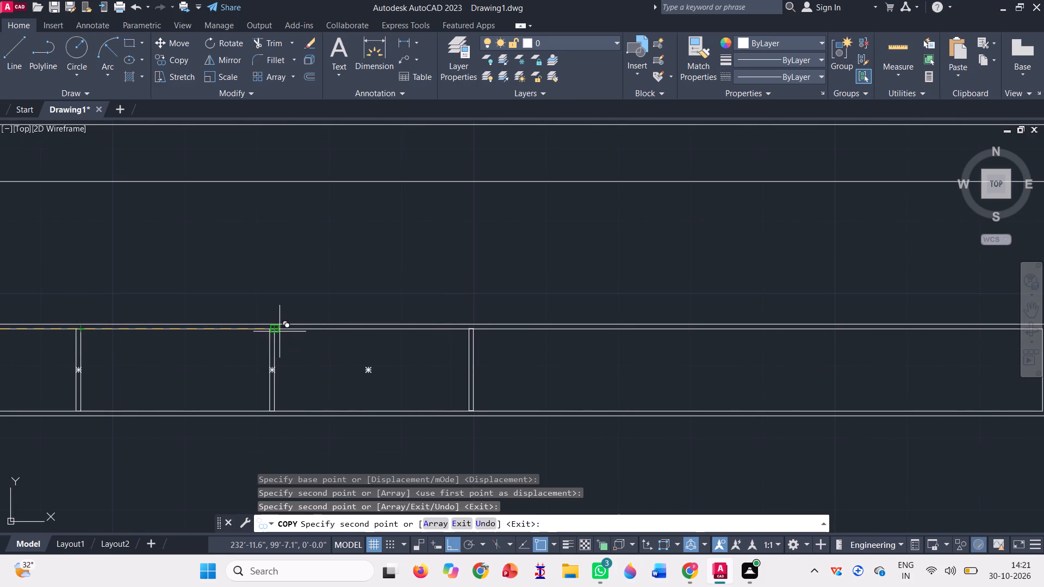
{"action": "left_click", "coordinate": [274, 328]}
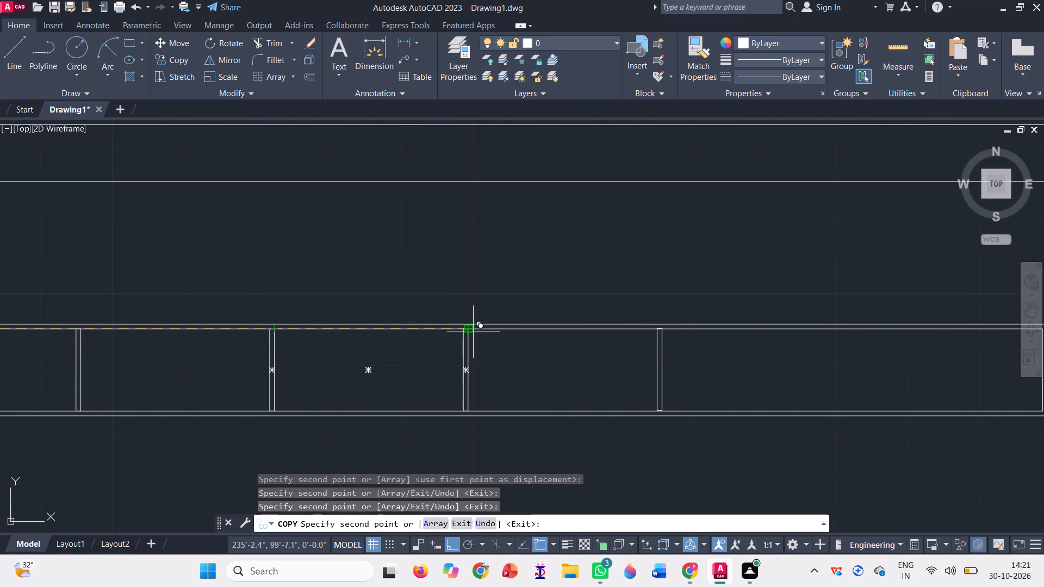
{"action": "left_click", "coordinate": [470, 330]}
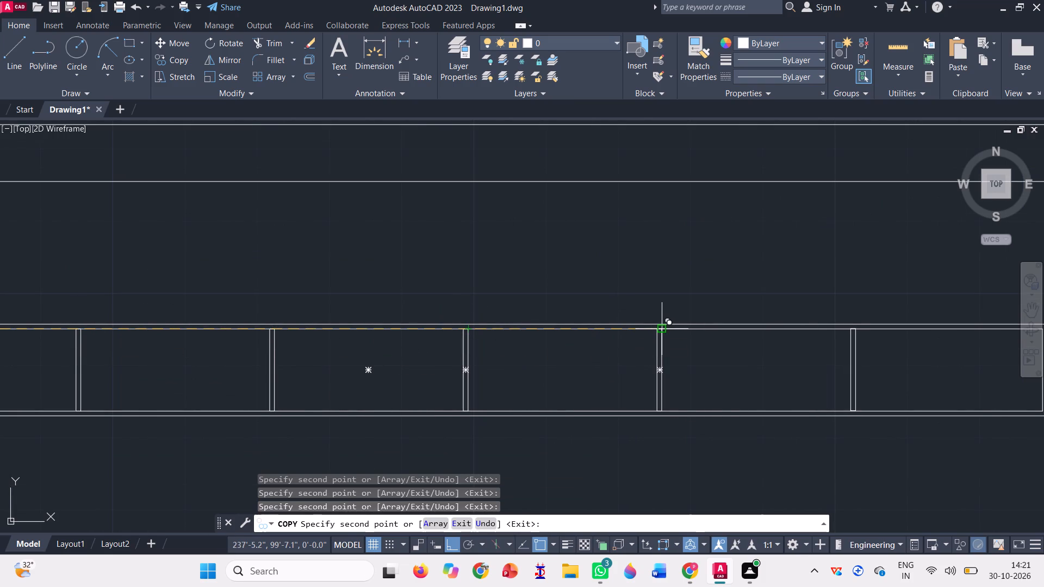
{"action": "left_click", "coordinate": [664, 330]}
{"action": "scroll", "coordinate": [275, 366], "scroll_direction": "down", "scroll_amount": 2}
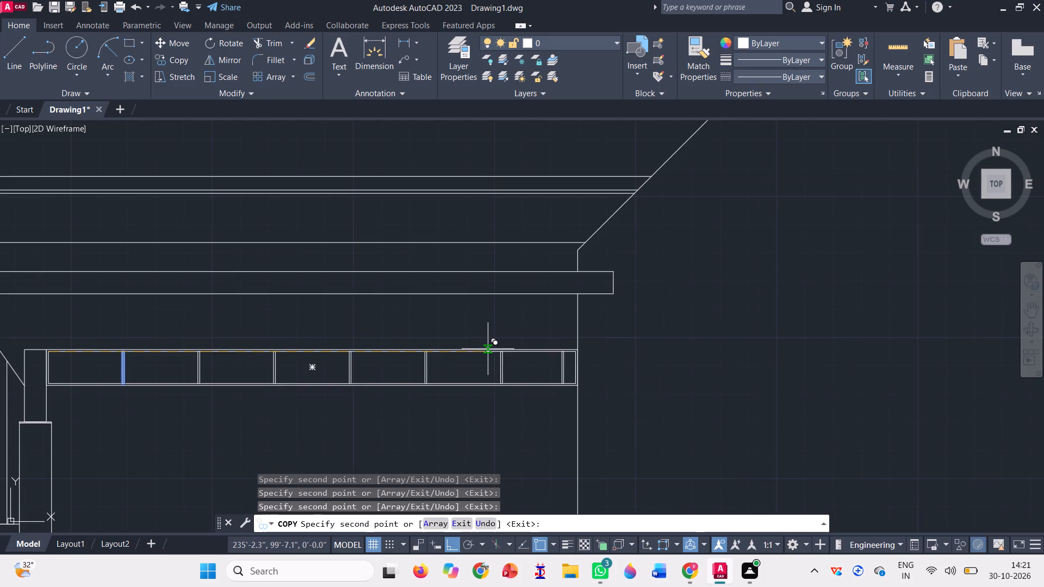
{"action": "scroll", "coordinate": [488, 347], "scroll_direction": "up", "scroll_amount": 2}
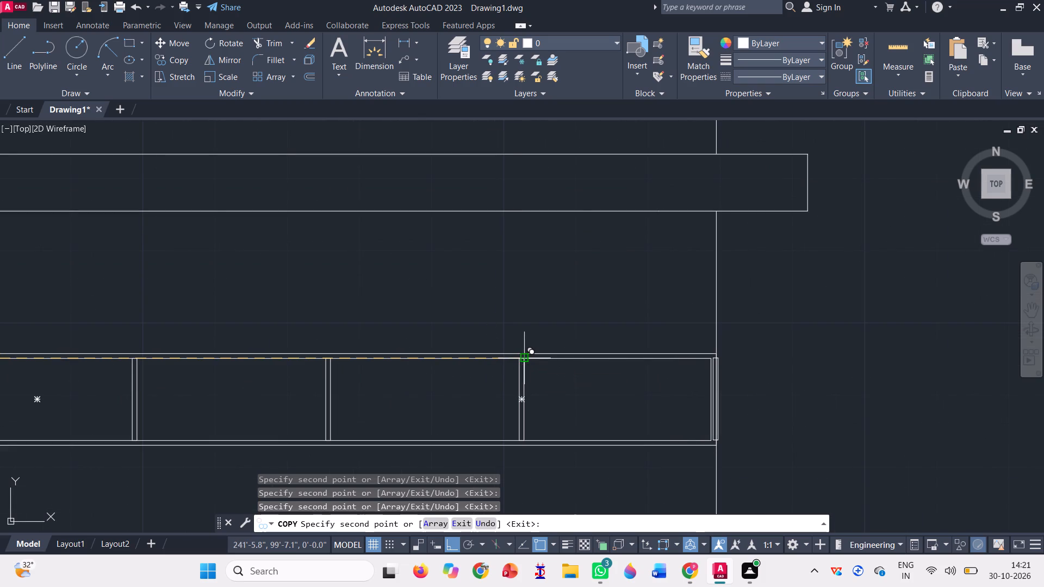
{"action": "scroll", "coordinate": [668, 366], "scroll_direction": "down", "scroll_amount": 3}
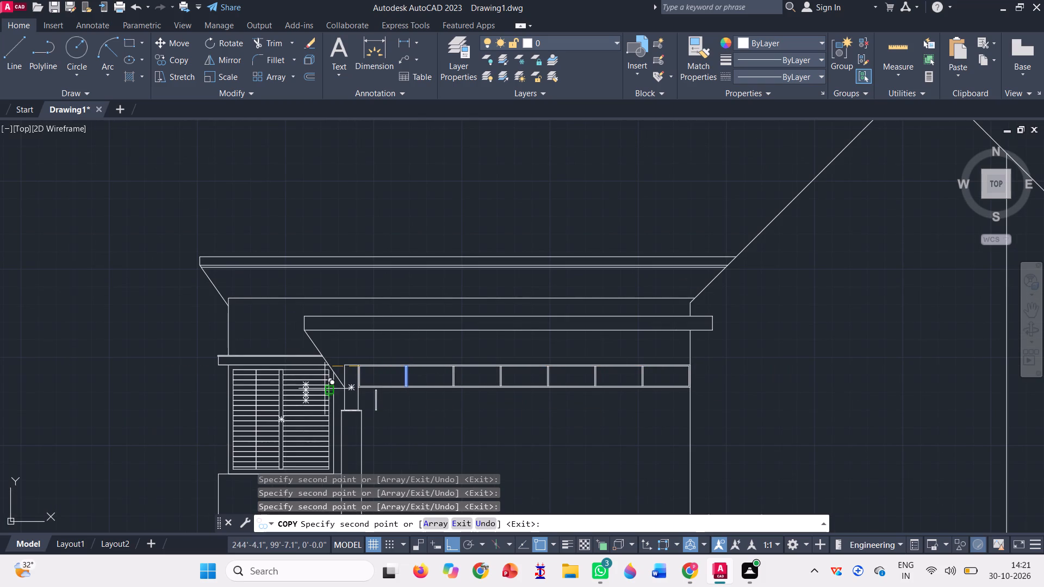
{"action": "key", "text": "Escape"}
Copy the whole beam with its inner frame and six mullions from its top corner to the empty space beside the house's louvred-window end.
{"action": "scroll", "coordinate": [376, 395], "scroll_direction": "up", "scroll_amount": 2}
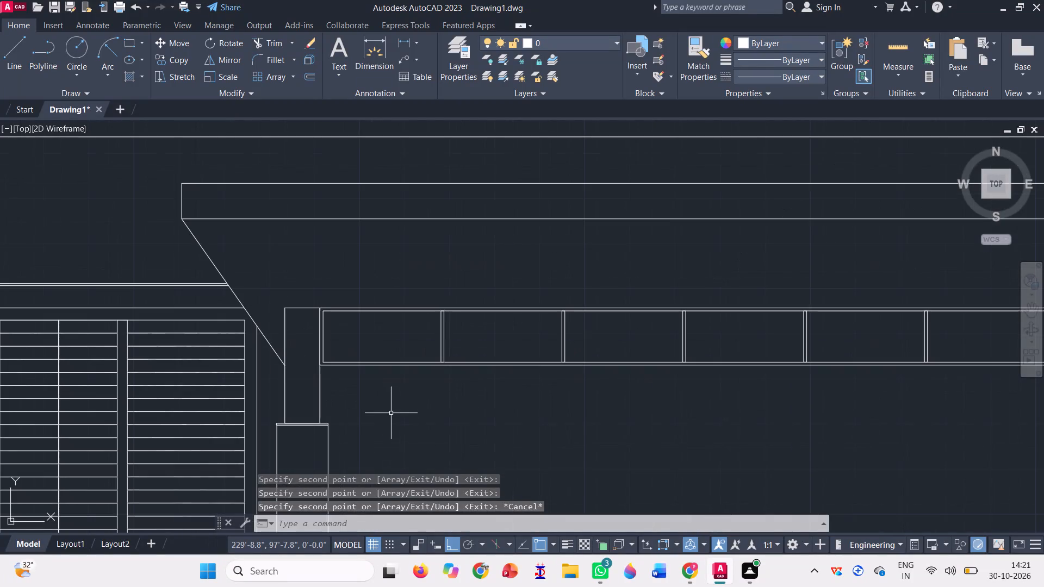
{"action": "scroll", "coordinate": [311, 364], "scroll_direction": "down", "scroll_amount": 2}
{"action": "left_click", "coordinate": [618, 392]}
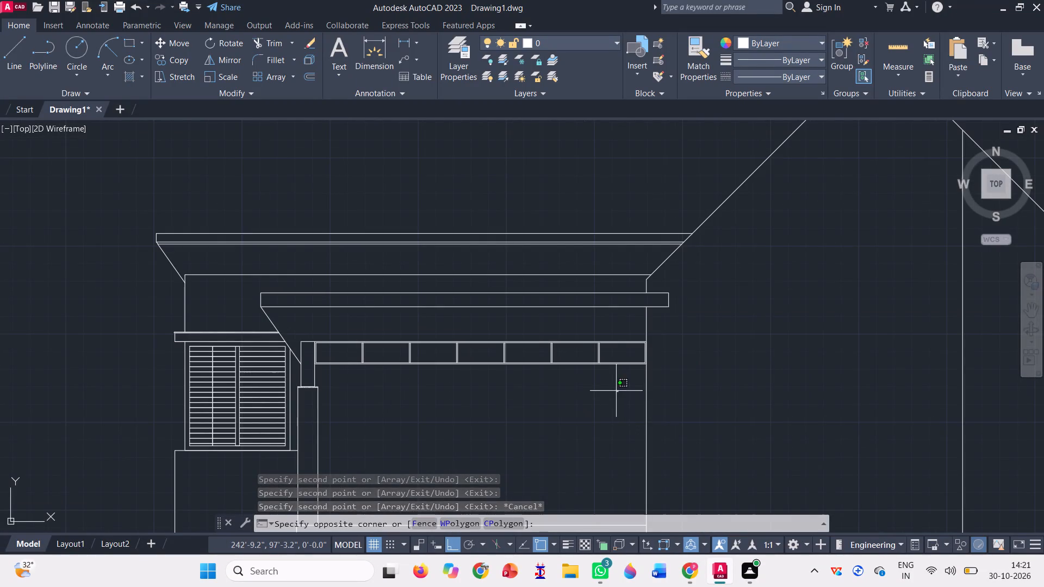
{"action": "left_click", "coordinate": [343, 326]}
{"action": "type", "text": "co"}
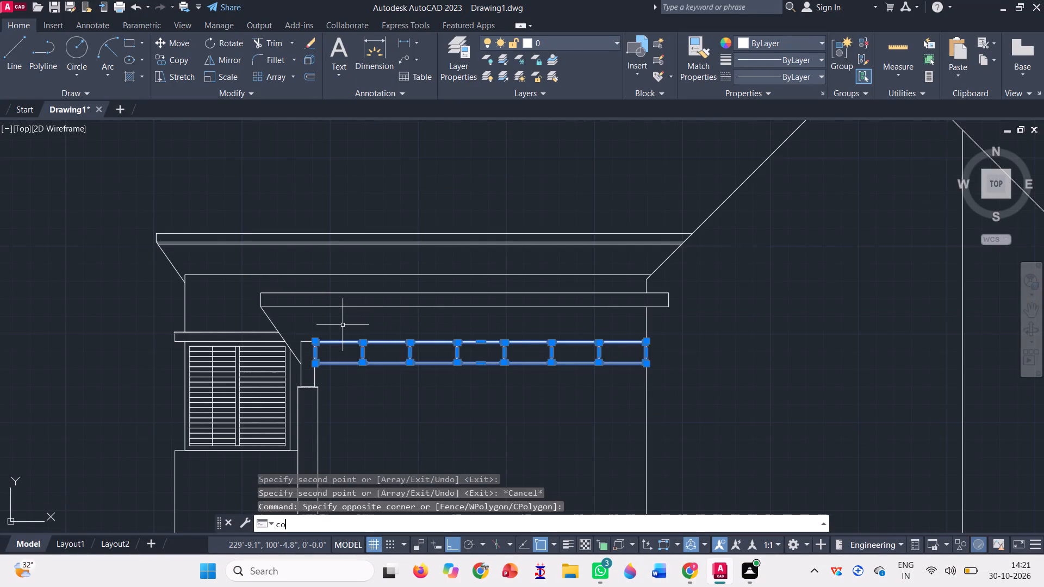
{"action": "key", "text": "space"}
{"action": "scroll", "coordinate": [328, 339], "scroll_direction": "up", "scroll_amount": 3}
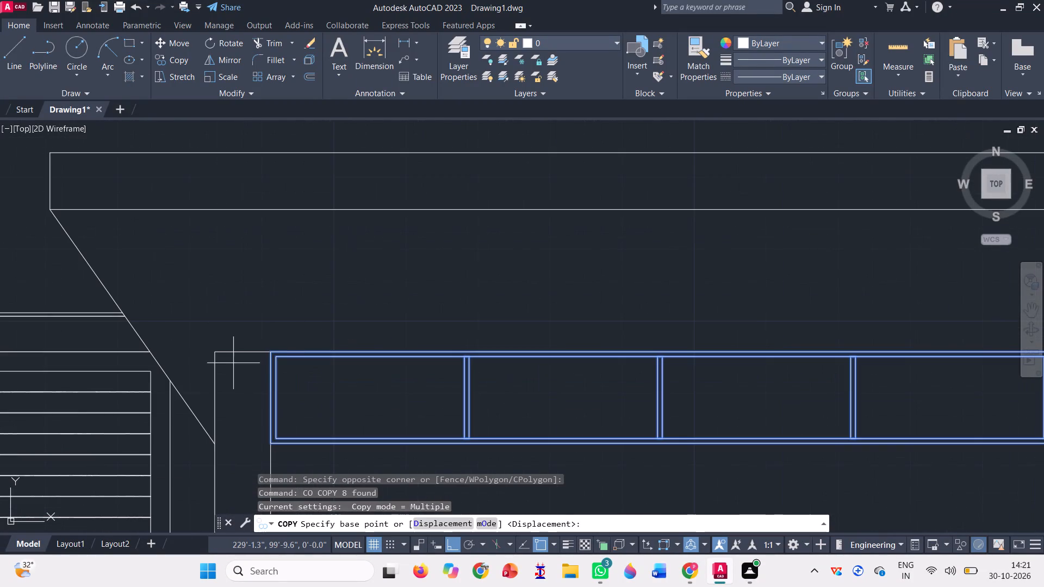
{"action": "left_click", "coordinate": [273, 354]}
{"action": "scroll", "coordinate": [437, 308], "scroll_direction": "down", "scroll_amount": 5}
{"action": "left_click", "coordinate": [148, 281]}
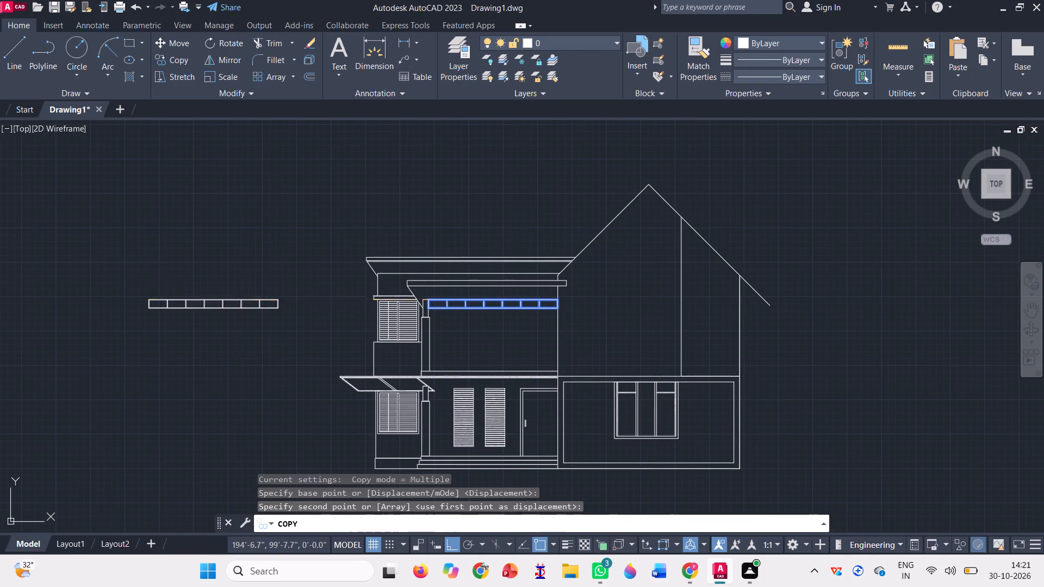
{"action": "key", "text": "Escape"}
With Ortho off, draw a short guide line sloping down from the beam's column-end edge into the open space beneath the beam.
{"action": "scroll", "coordinate": [395, 297], "scroll_direction": "up", "scroll_amount": 1}
{"action": "scroll", "coordinate": [498, 308], "scroll_direction": "up", "scroll_amount": 1}
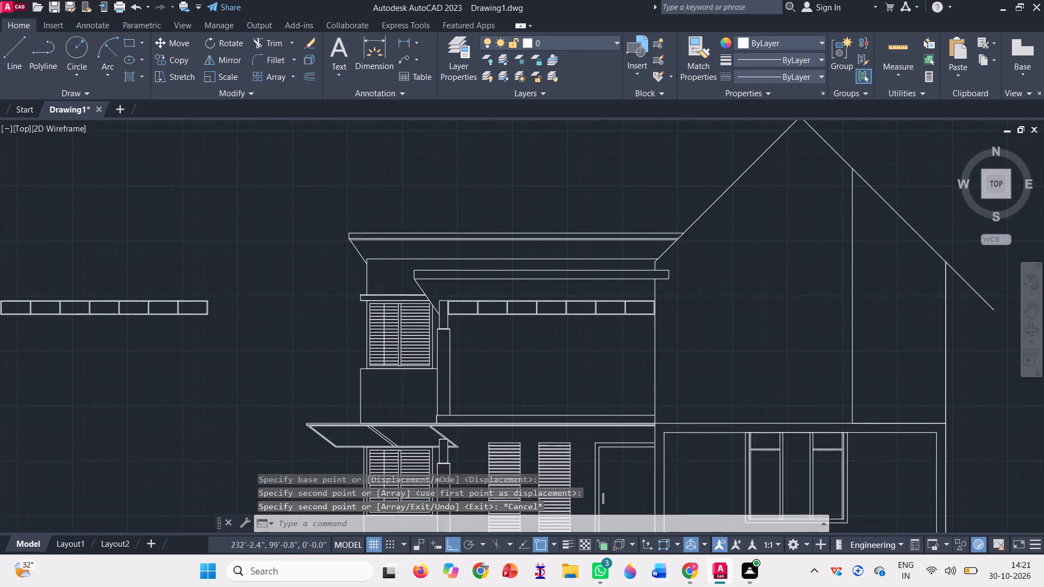
{"action": "left_click", "coordinate": [9, 70]}
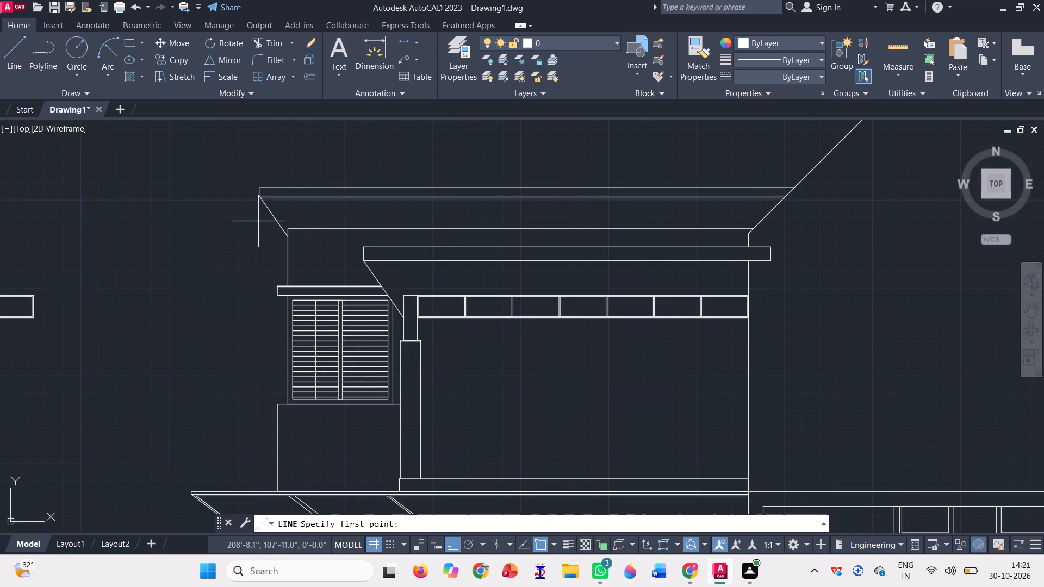
{"action": "key", "text": "F8"}
{"action": "scroll", "coordinate": [298, 218], "scroll_direction": "up", "scroll_amount": 2}
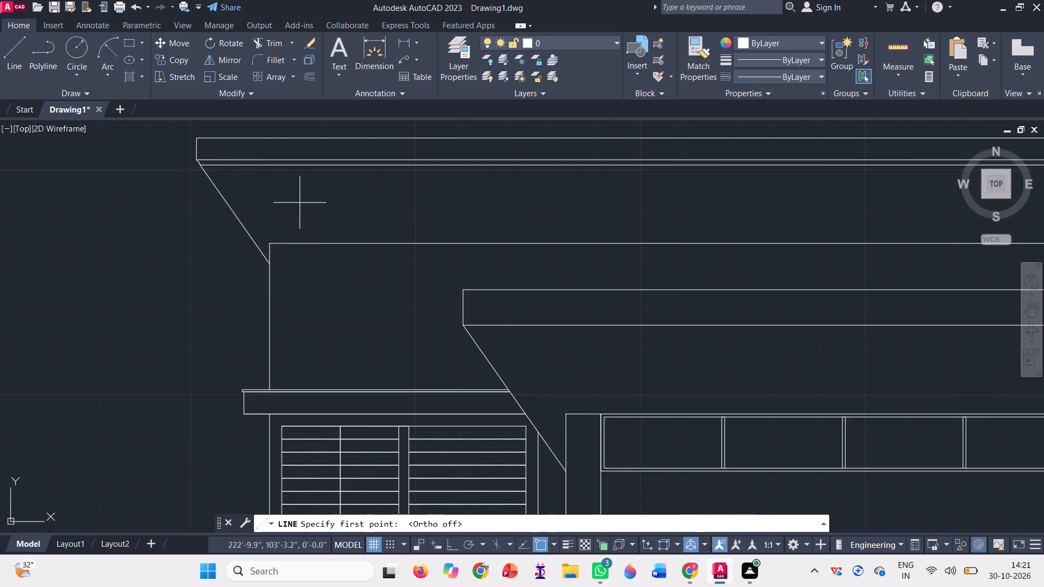
{"action": "scroll", "coordinate": [252, 222], "scroll_direction": "down", "scroll_amount": 2}
{"action": "scroll", "coordinate": [490, 339], "scroll_direction": "up", "scroll_amount": 2}
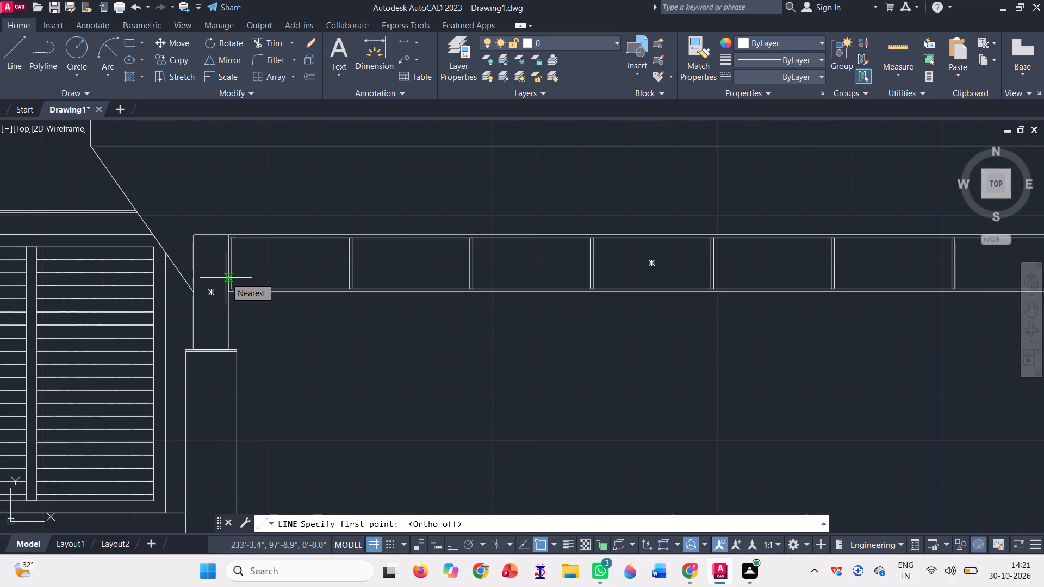
{"action": "scroll", "coordinate": [226, 278], "scroll_direction": "up", "scroll_amount": 1}
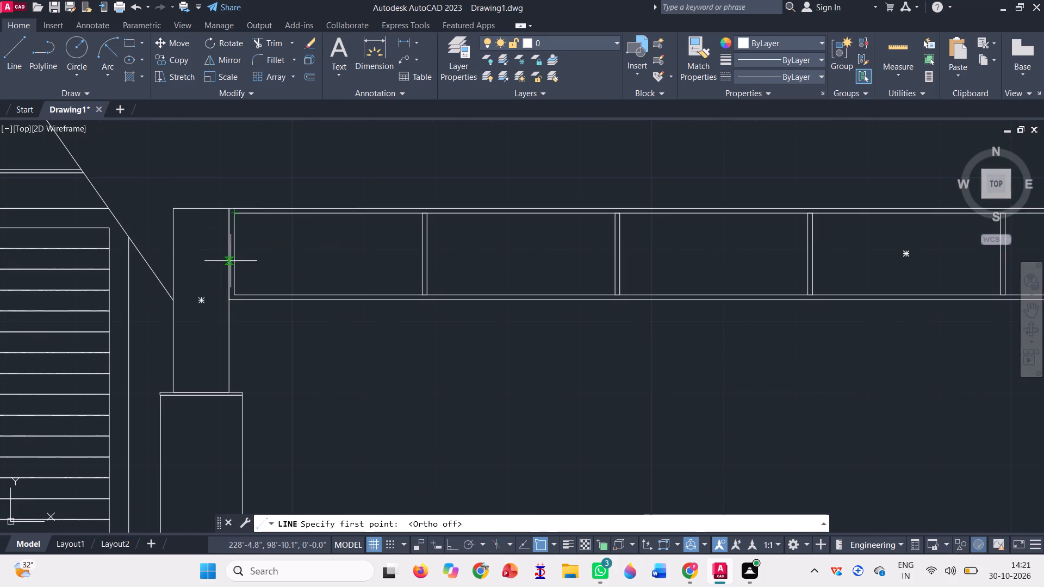
{"action": "left_click", "coordinate": [229, 275]}
{"action": "scroll", "coordinate": [390, 357], "scroll_direction": "down", "scroll_amount": 2}
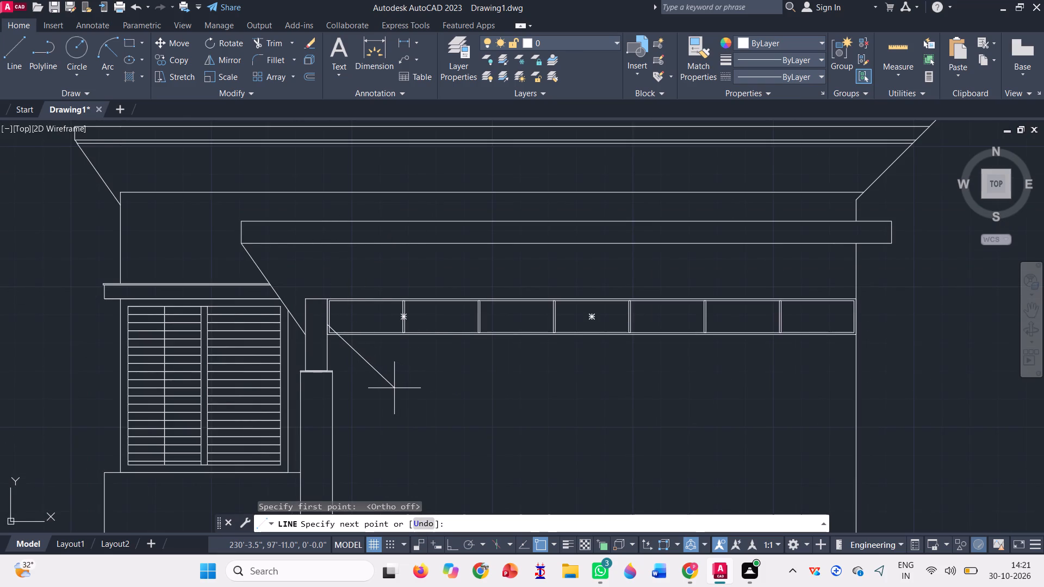
{"action": "scroll", "coordinate": [394, 388], "scroll_direction": "up", "scroll_amount": 3}
{"action": "left_click", "coordinate": [291, 248]}
{"action": "scroll", "coordinate": [289, 246], "scroll_direction": "down", "scroll_amount": 4}
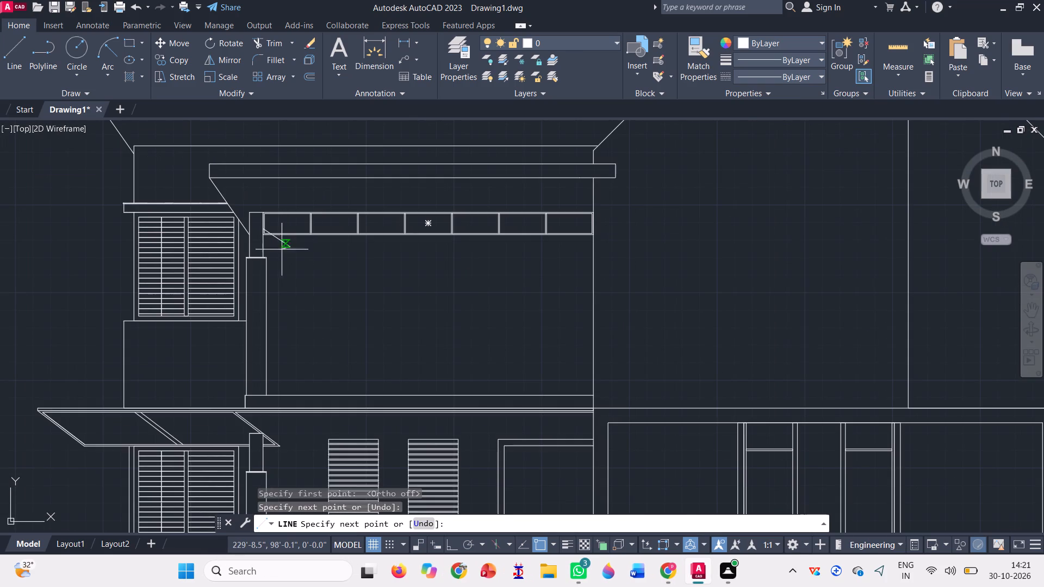
{"action": "key", "text": "space"}
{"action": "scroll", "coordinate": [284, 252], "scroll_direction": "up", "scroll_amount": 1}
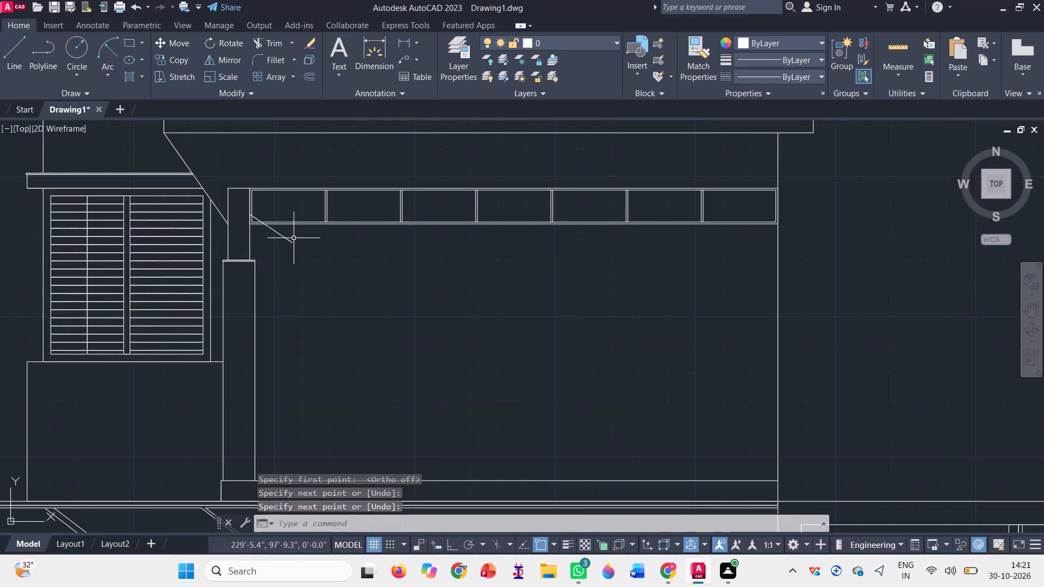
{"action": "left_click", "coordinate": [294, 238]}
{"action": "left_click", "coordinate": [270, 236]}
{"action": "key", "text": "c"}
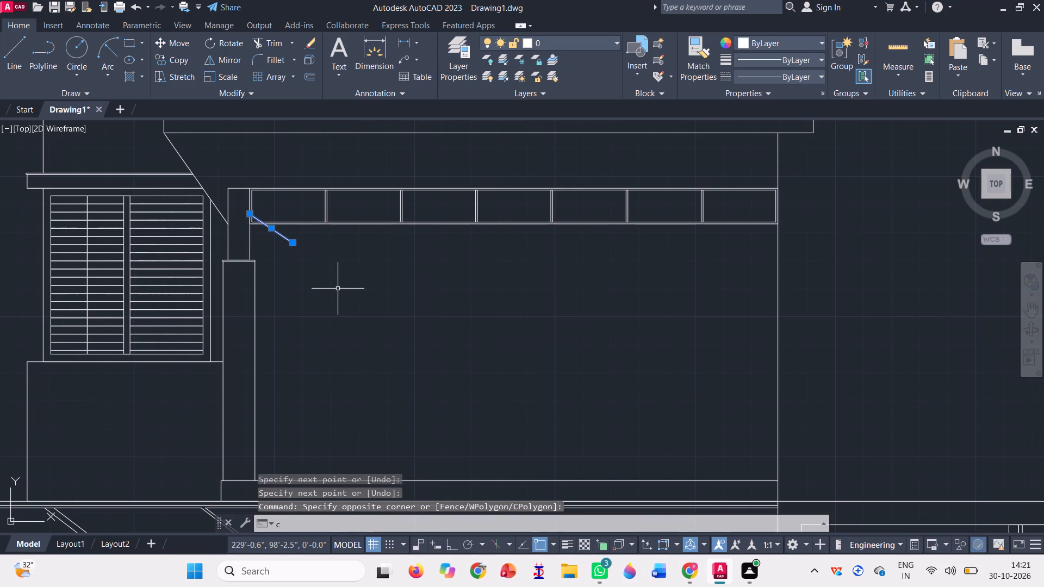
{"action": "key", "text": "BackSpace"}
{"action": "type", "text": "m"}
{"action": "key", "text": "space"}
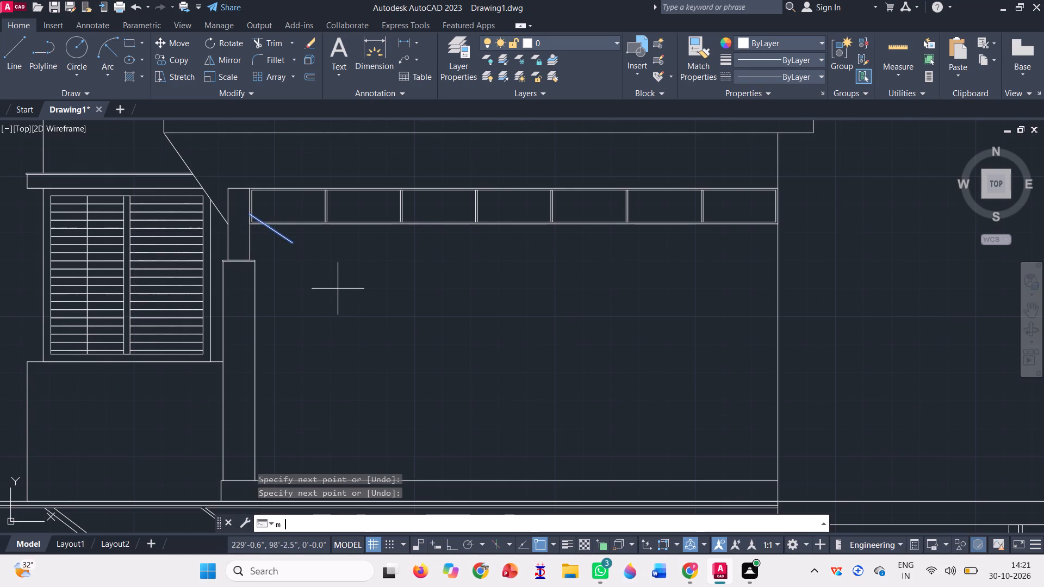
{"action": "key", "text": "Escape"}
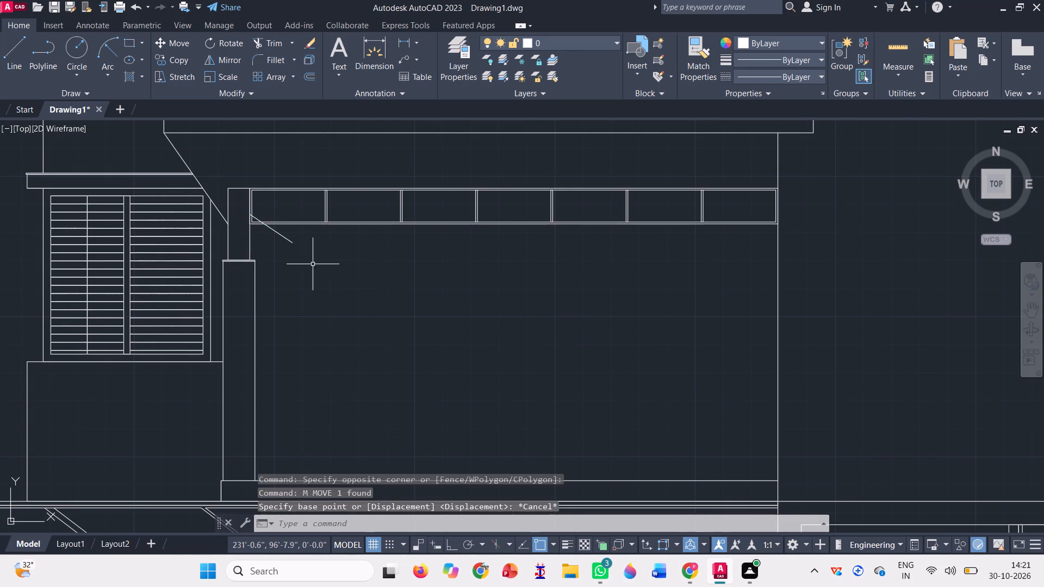
Copy the sloping guide line from its upper end to the top column-end corner of the detached beam copy.
{"action": "scroll", "coordinate": [298, 239], "scroll_direction": "up", "scroll_amount": 2}
{"action": "left_click", "coordinate": [289, 239]}
{"action": "left_click", "coordinate": [239, 251]}
{"action": "scroll", "coordinate": [272, 284], "scroll_direction": "down", "scroll_amount": 2}
{"action": "type", "text": "co"}
{"action": "key", "text": "space"}
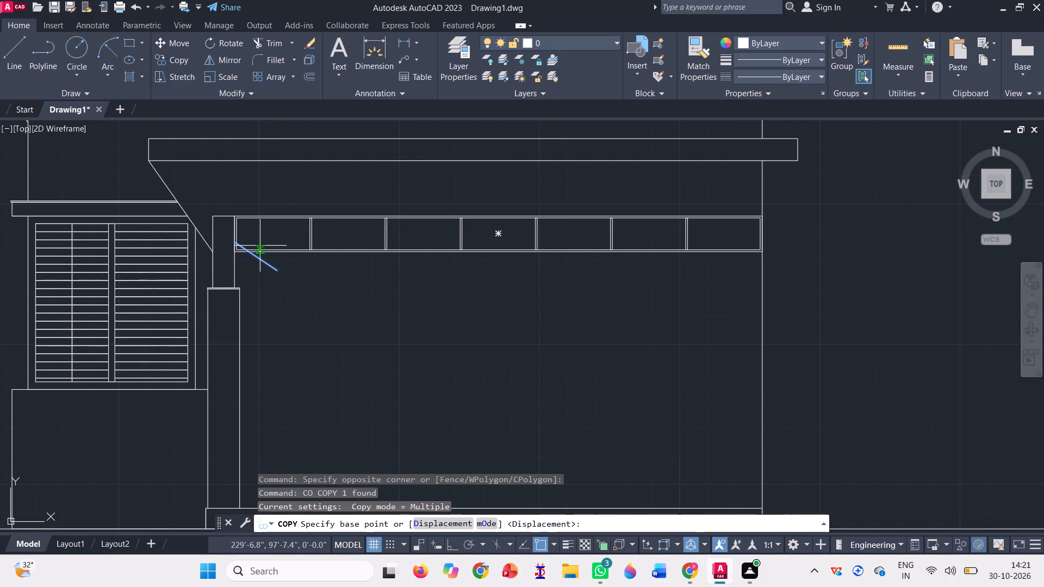
{"action": "scroll", "coordinate": [238, 235], "scroll_direction": "up", "scroll_amount": 3}
{"action": "scroll", "coordinate": [208, 276], "scroll_direction": "up", "scroll_amount": 1}
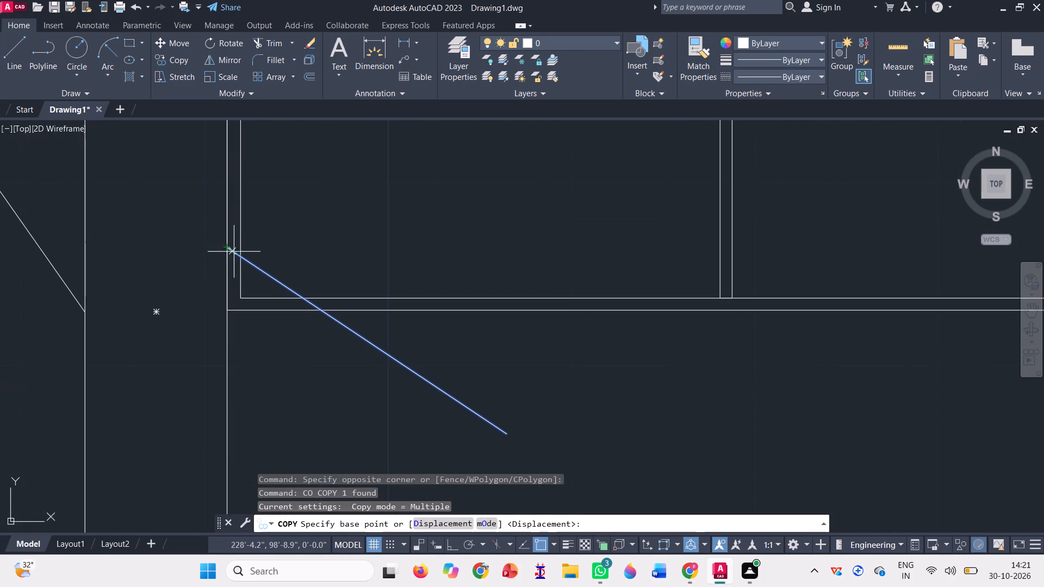
{"action": "left_click", "coordinate": [231, 243]}
{"action": "scroll", "coordinate": [420, 224], "scroll_direction": "down", "scroll_amount": 5}
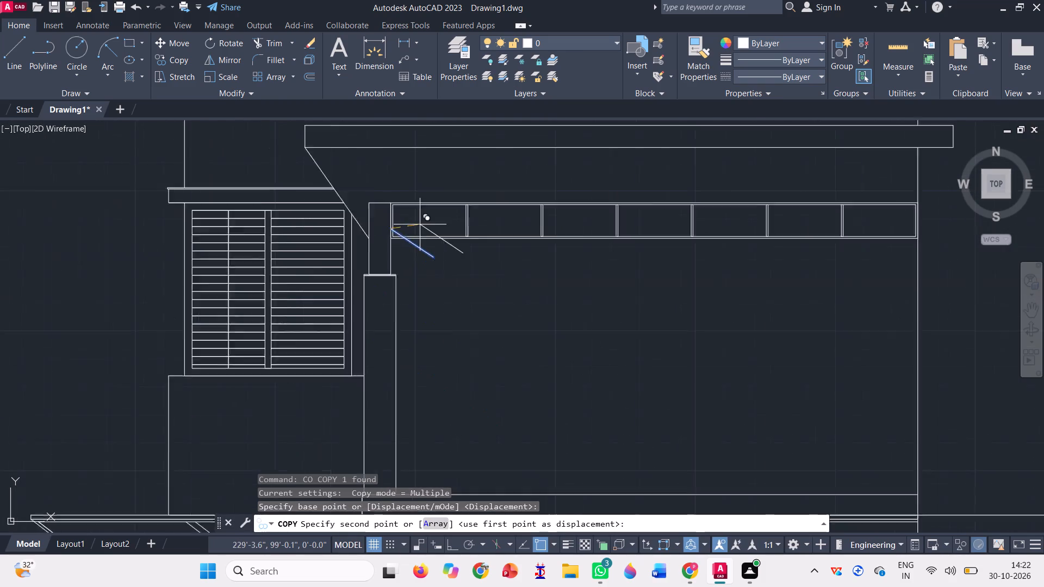
{"action": "scroll", "coordinate": [535, 224], "scroll_direction": "down", "scroll_amount": 2}
{"action": "scroll", "coordinate": [178, 215], "scroll_direction": "up", "scroll_amount": 3}
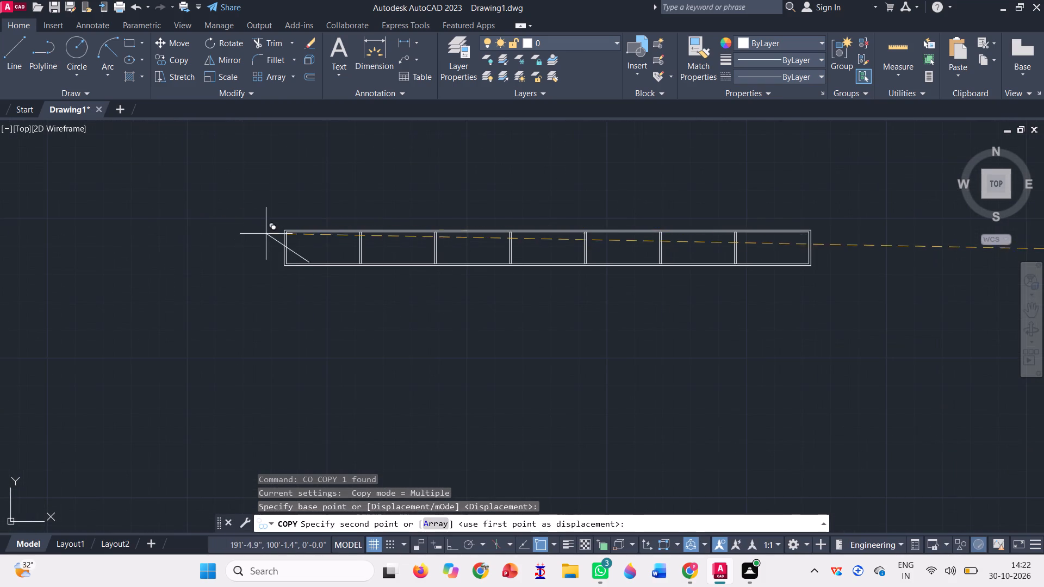
{"action": "scroll", "coordinate": [270, 226], "scroll_direction": "up", "scroll_amount": 3}
{"action": "left_click", "coordinate": [325, 242]}
{"action": "scroll", "coordinate": [162, 224], "scroll_direction": "down", "scroll_amount": 2}
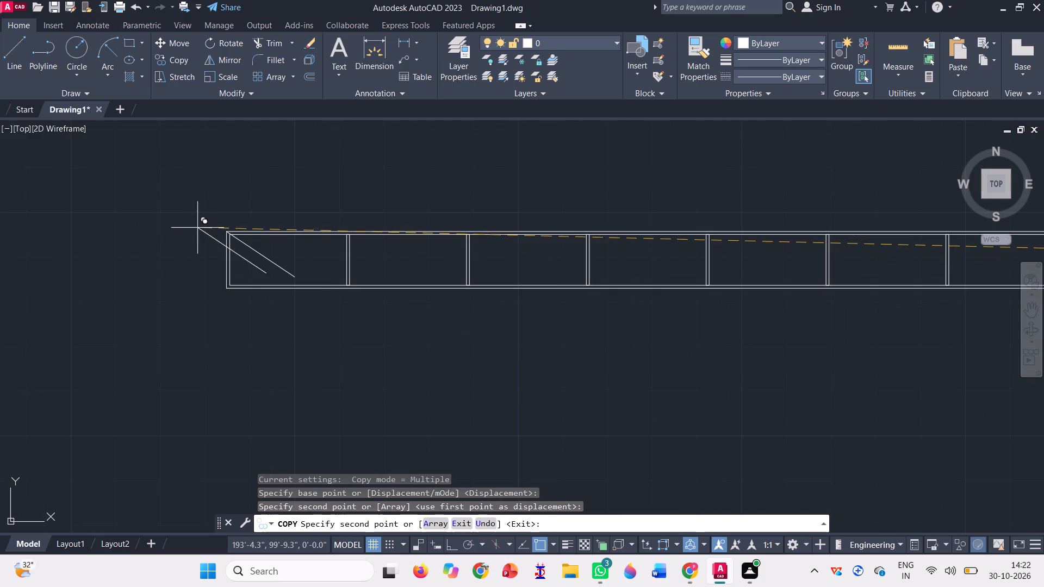
{"action": "key", "text": "space"}
Rotate the detached beam copy with its inner frame and six mullions about its top corner to align with the sloping guide line.
{"action": "scroll", "coordinate": [260, 278], "scroll_direction": "up", "scroll_amount": 1}
{"action": "left_click", "coordinate": [251, 279]}
{"action": "left_click", "coordinate": [105, 238]}
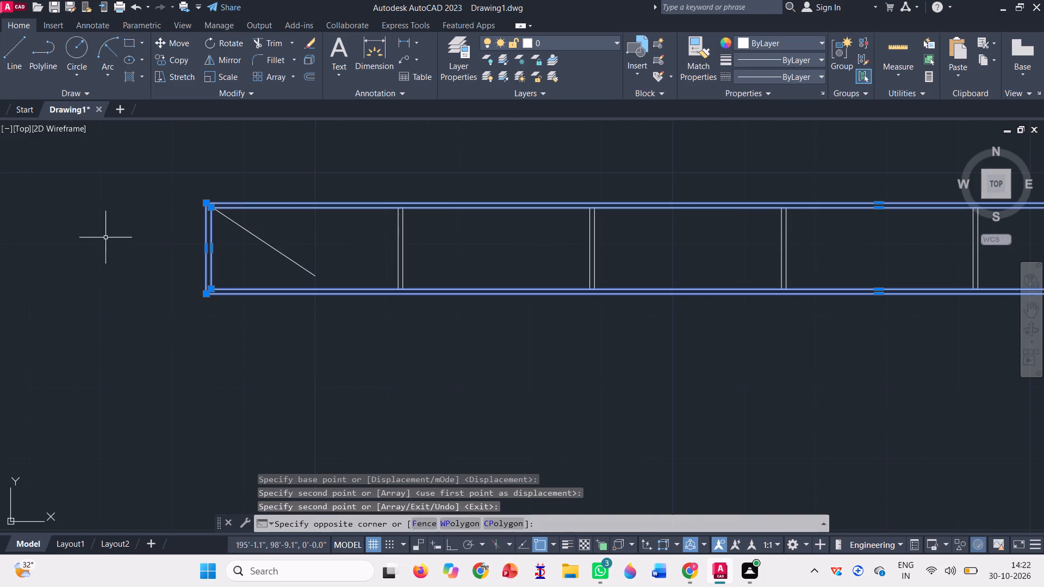
{"action": "scroll", "coordinate": [280, 198], "scroll_direction": "down", "scroll_amount": 2}
{"action": "left_click", "coordinate": [517, 228]}
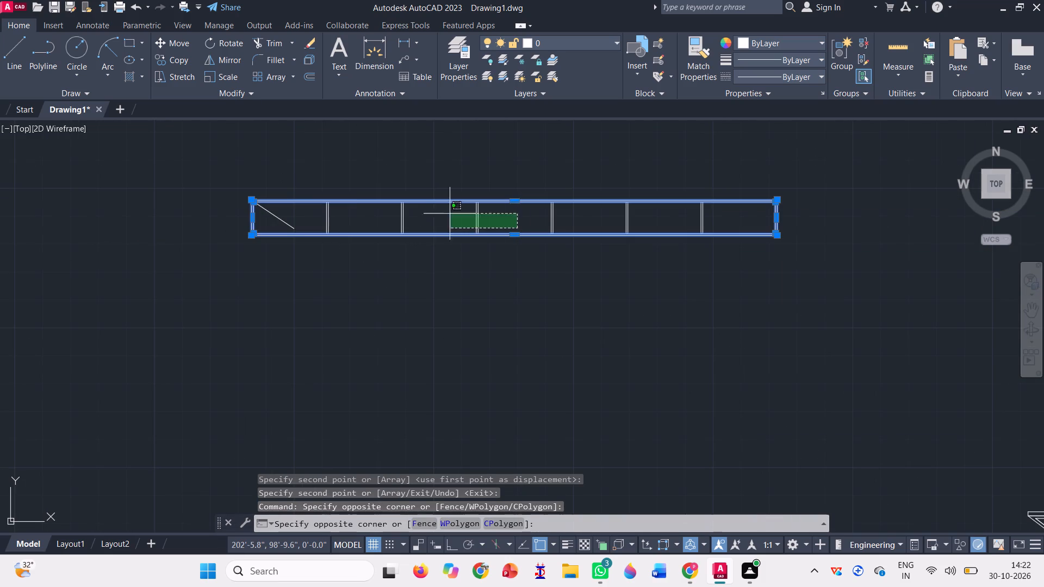
{"action": "left_click", "coordinate": [308, 205]}
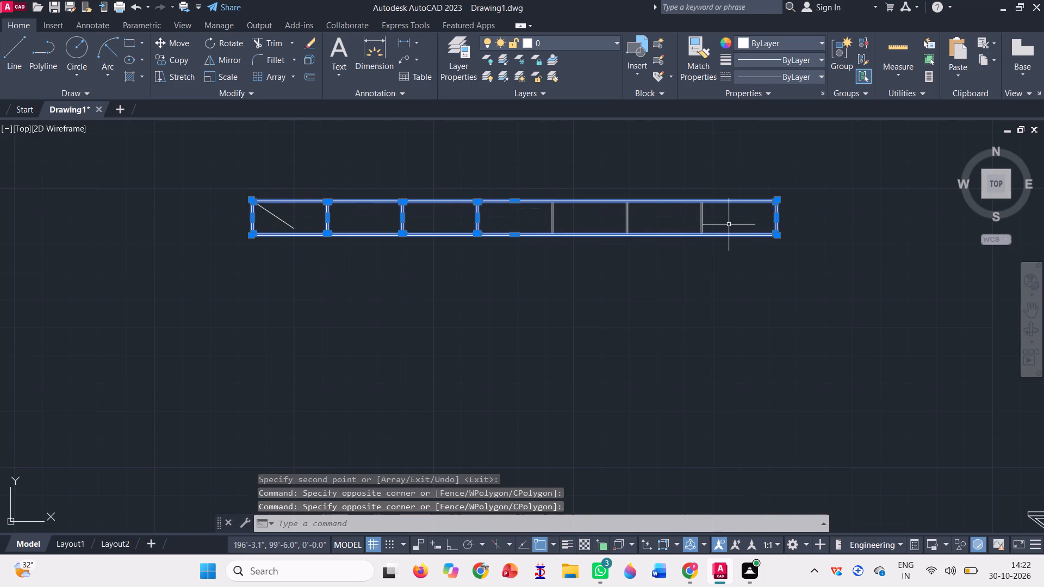
{"action": "left_click", "coordinate": [730, 224]}
{"action": "left_click", "coordinate": [531, 202]}
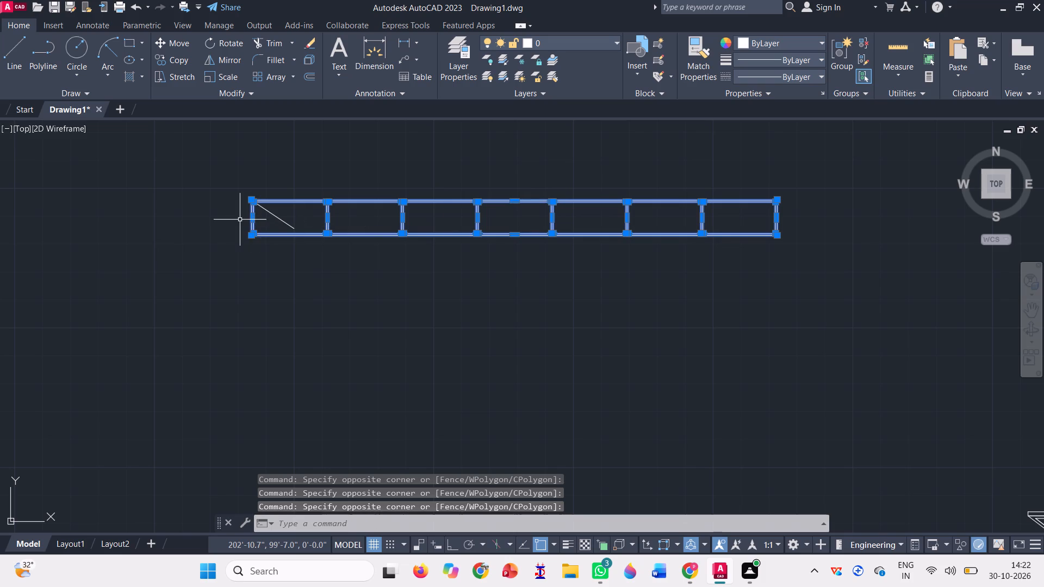
{"action": "left_click", "coordinate": [212, 47]}
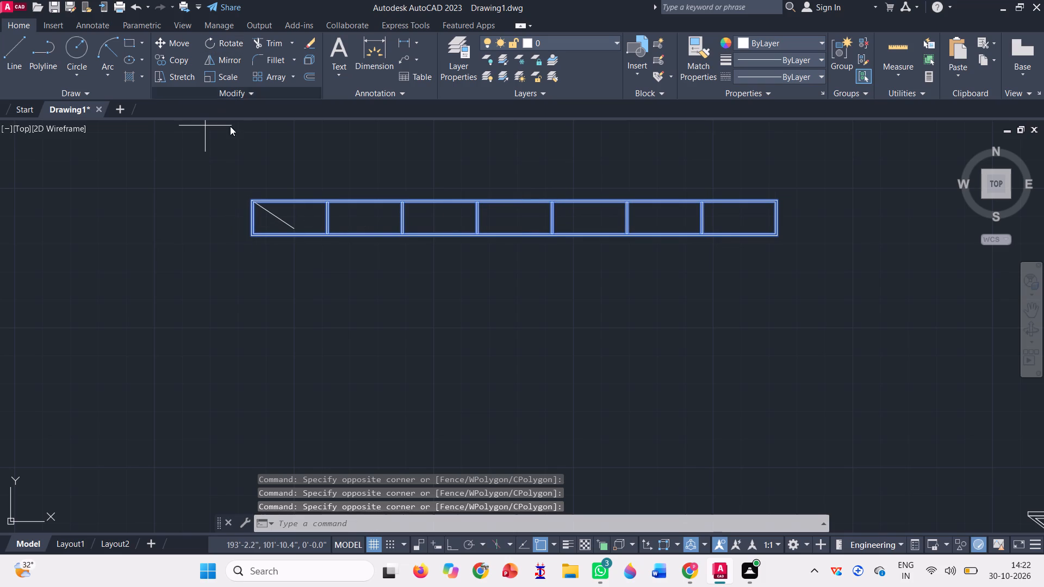
{"action": "key", "text": "space"}
{"action": "scroll", "coordinate": [255, 203], "scroll_direction": "up", "scroll_amount": 4}
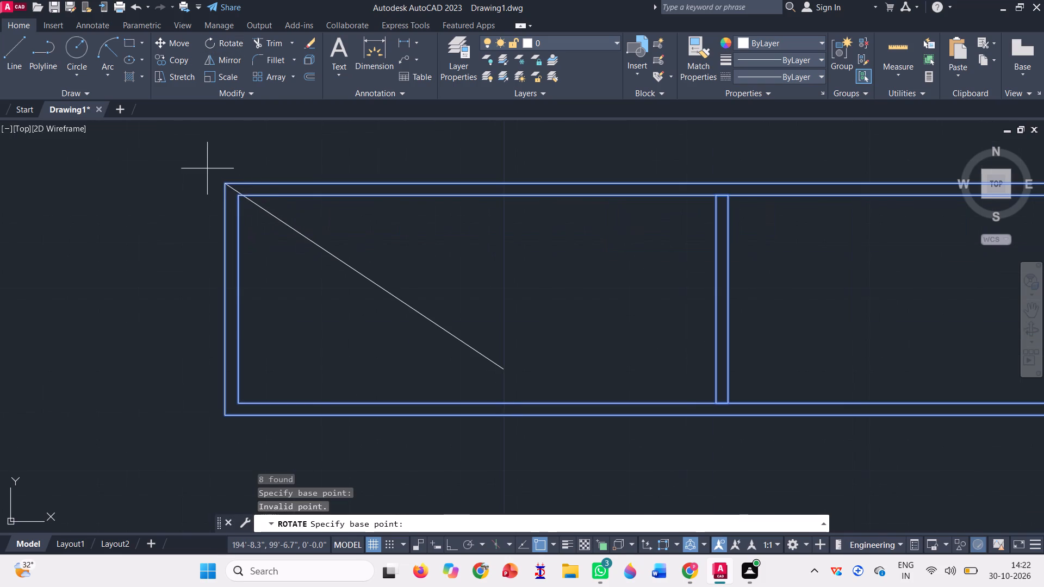
{"action": "left_click", "coordinate": [221, 181]}
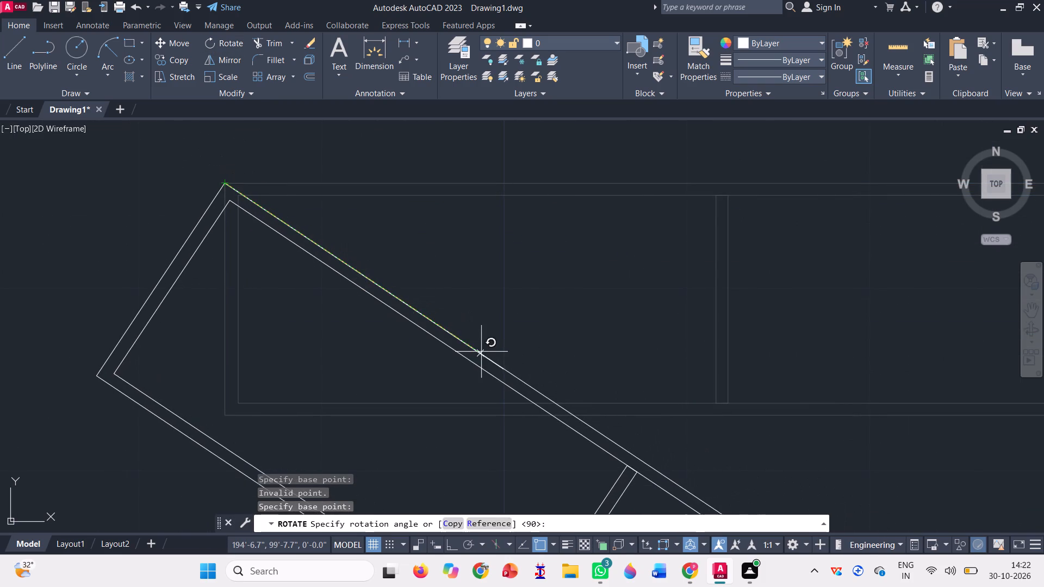
{"action": "left_click", "coordinate": [504, 372]}
{"action": "scroll", "coordinate": [224, 238], "scroll_direction": "down", "scroll_amount": 3}
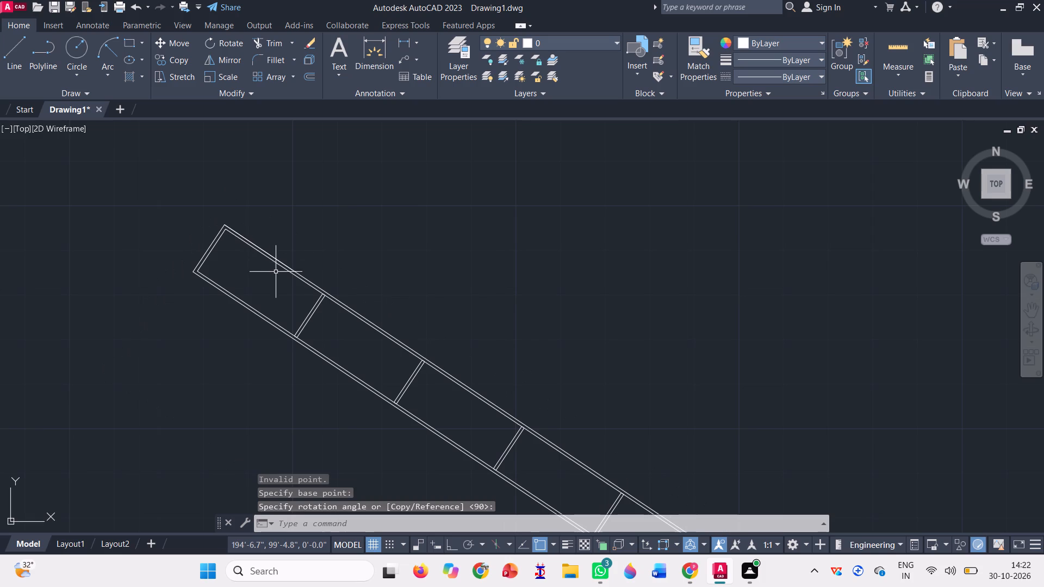
Copy the rotated beam with its inner frame and mullions from its top corner to the guide line's start at the upper-storey column.
{"action": "left_click", "coordinate": [212, 273]}
{"action": "left_click", "coordinate": [154, 222]}
{"action": "scroll", "coordinate": [332, 200], "scroll_direction": "down", "scroll_amount": 2}
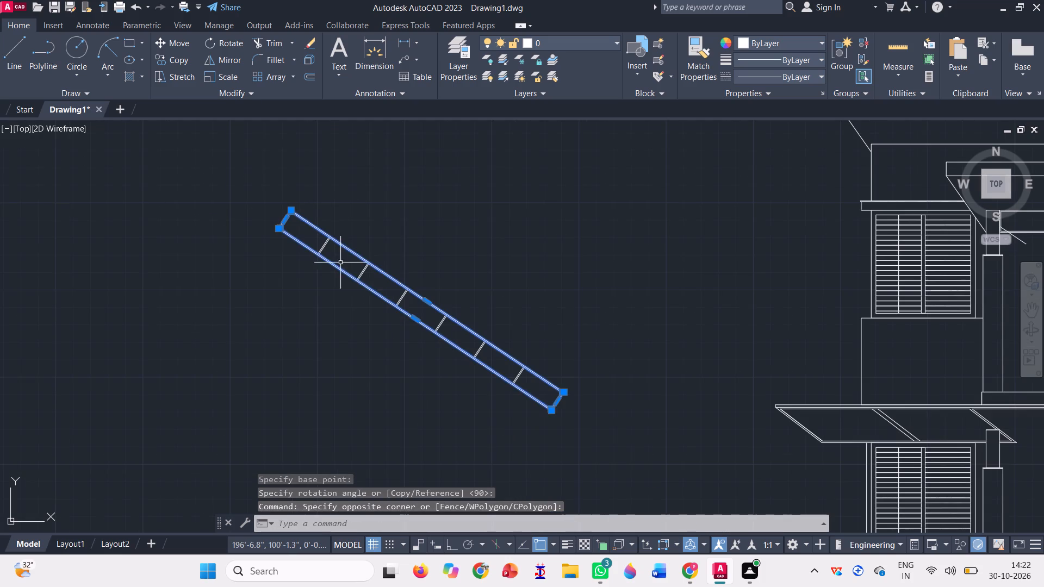
{"action": "left_click", "coordinate": [378, 285]}
{"action": "left_click", "coordinate": [303, 238]}
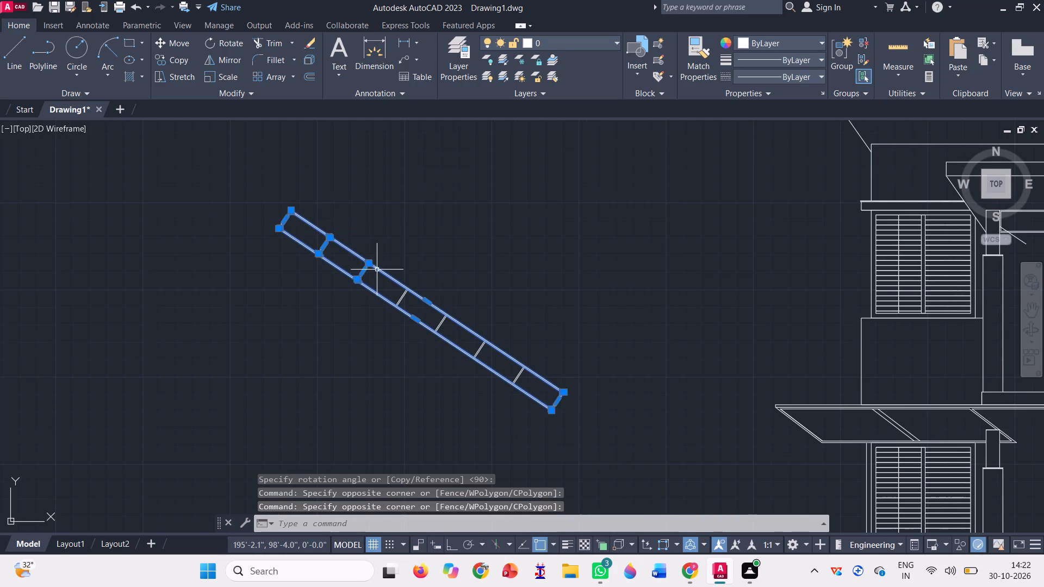
{"action": "left_click", "coordinate": [467, 348]}
{"action": "left_click", "coordinate": [330, 273]}
{"action": "left_click", "coordinate": [538, 386]}
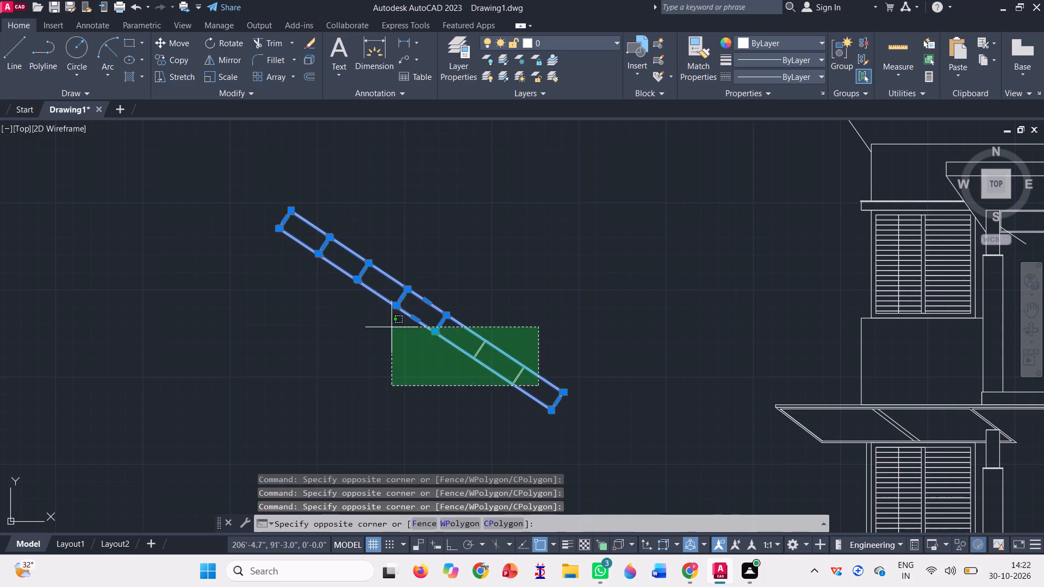
{"action": "left_click", "coordinate": [388, 326]}
{"action": "key", "text": "space"}
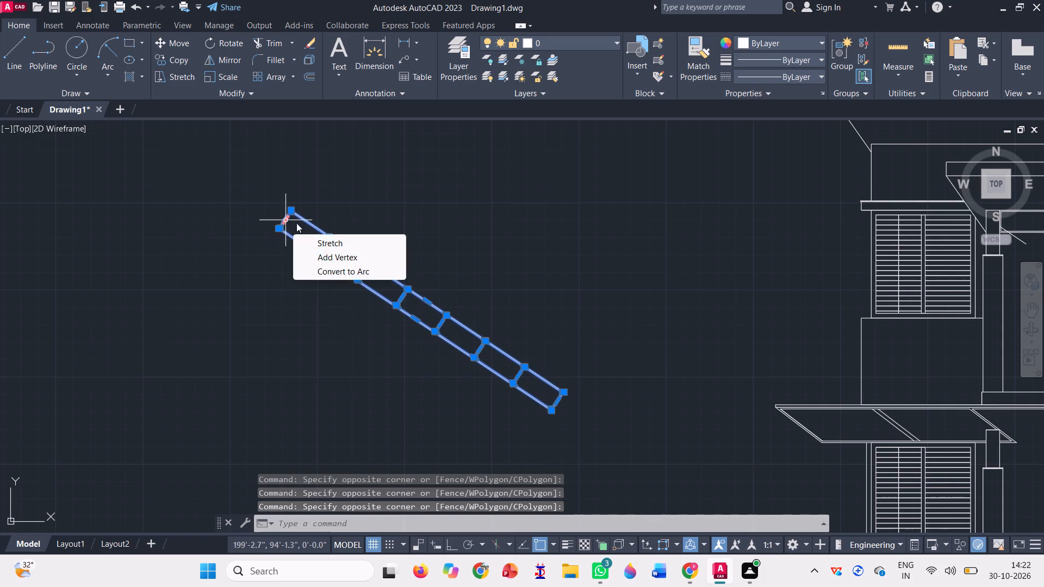
{"action": "left_click", "coordinate": [179, 59]}
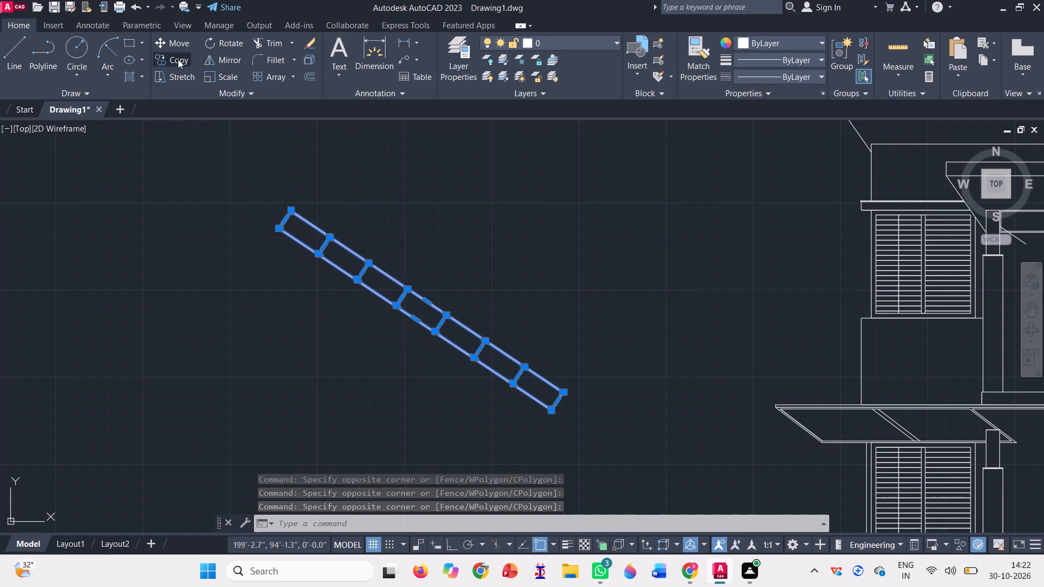
{"action": "scroll", "coordinate": [289, 218], "scroll_direction": "up", "scroll_amount": 6}
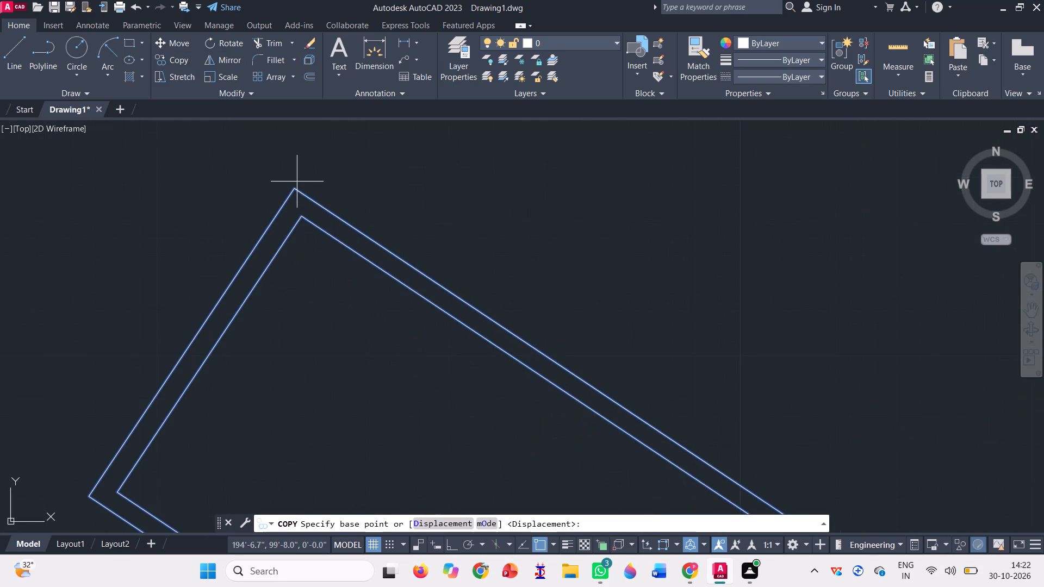
{"action": "left_click", "coordinate": [295, 190]}
{"action": "scroll", "coordinate": [105, 159], "scroll_direction": "down", "scroll_amount": 3}
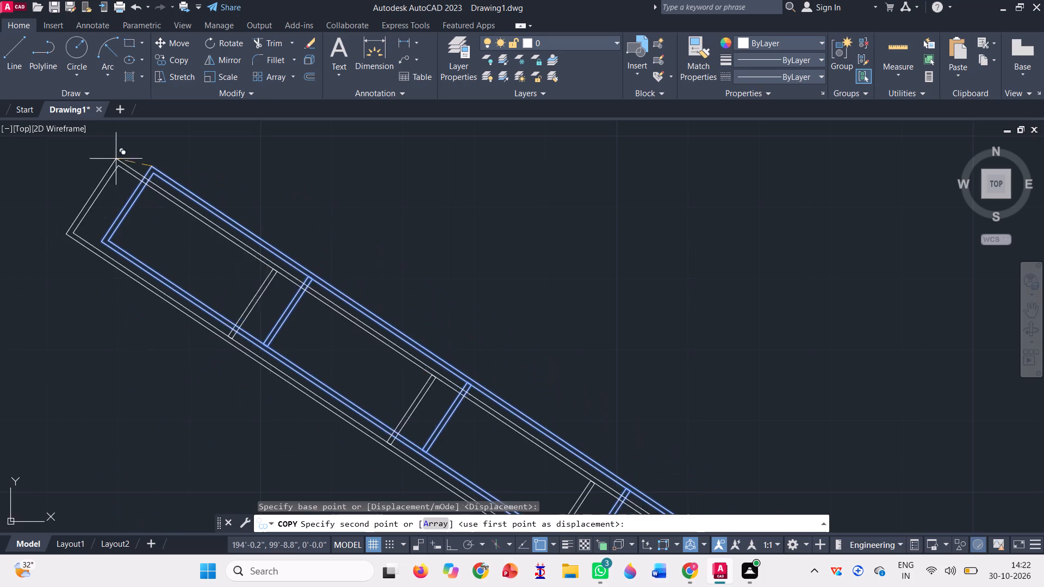
{"action": "scroll", "coordinate": [204, 168], "scroll_direction": "down", "scroll_amount": 5}
{"action": "scroll", "coordinate": [446, 147], "scroll_direction": "up", "scroll_amount": 3}
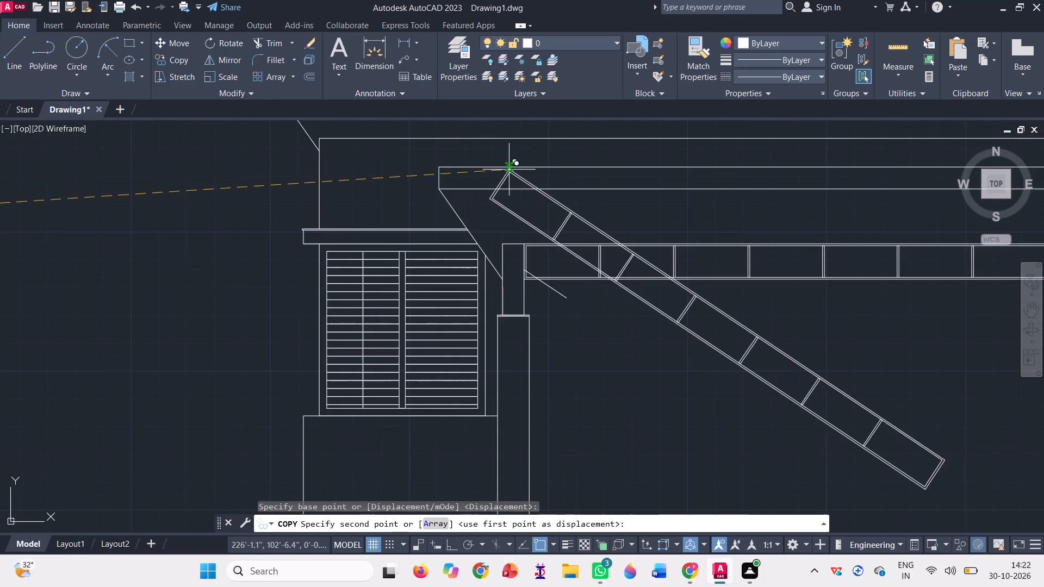
{"action": "scroll", "coordinate": [532, 274], "scroll_direction": "up", "scroll_amount": 6}
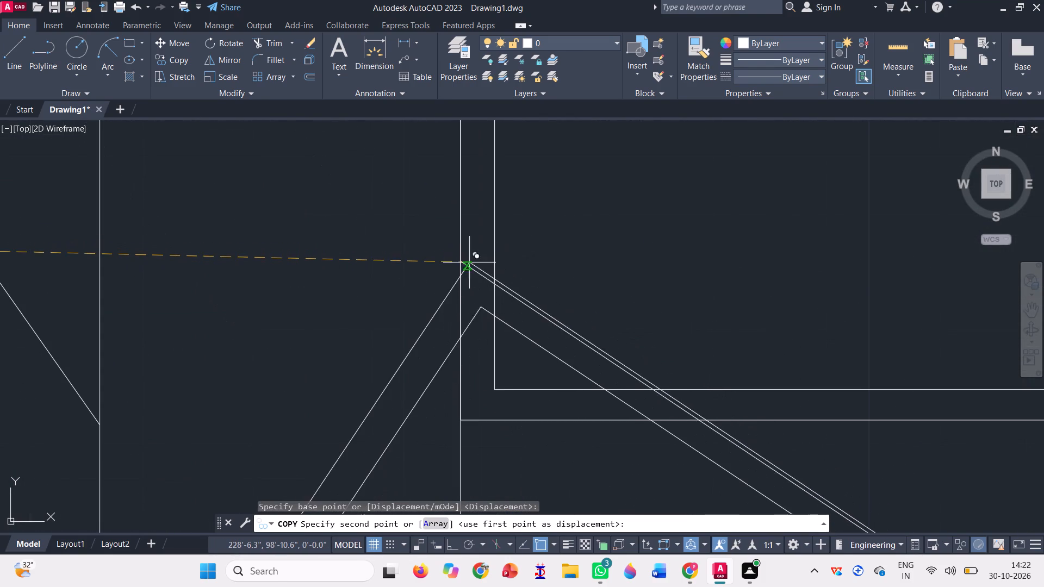
{"action": "left_click", "coordinate": [458, 263]}
{"action": "scroll", "coordinate": [243, 215], "scroll_direction": "down", "scroll_amount": 6}
{"action": "key", "text": "space"}
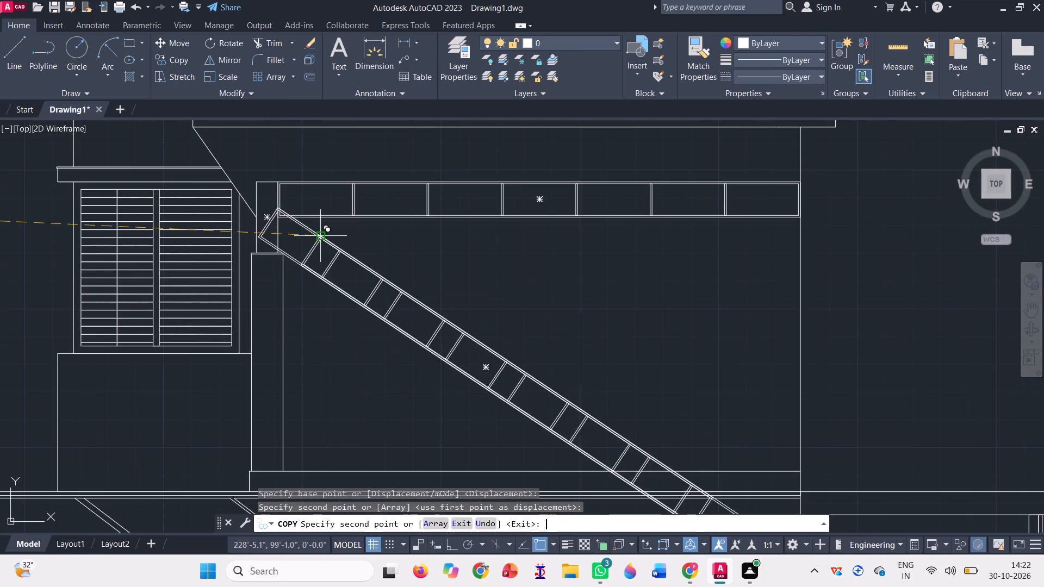
Erase the sloping beam copy with its inner frame and six mullions from the upper-storey column.
{"action": "scroll", "coordinate": [275, 220], "scroll_direction": "down", "scroll_amount": 2}
{"action": "left_click", "coordinate": [349, 285]}
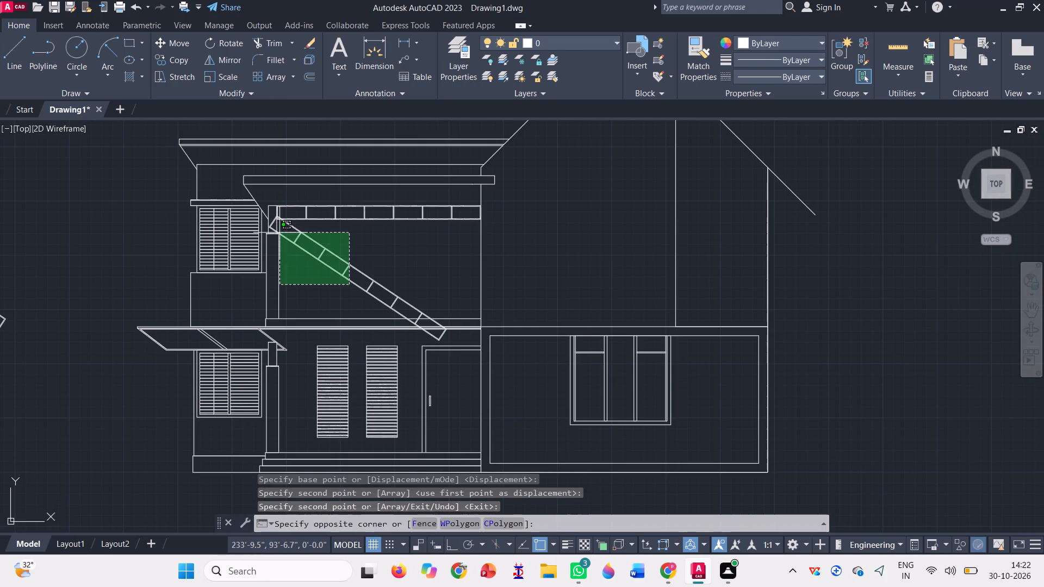
{"action": "left_click", "coordinate": [278, 231]}
{"action": "key", "text": "Escape"}
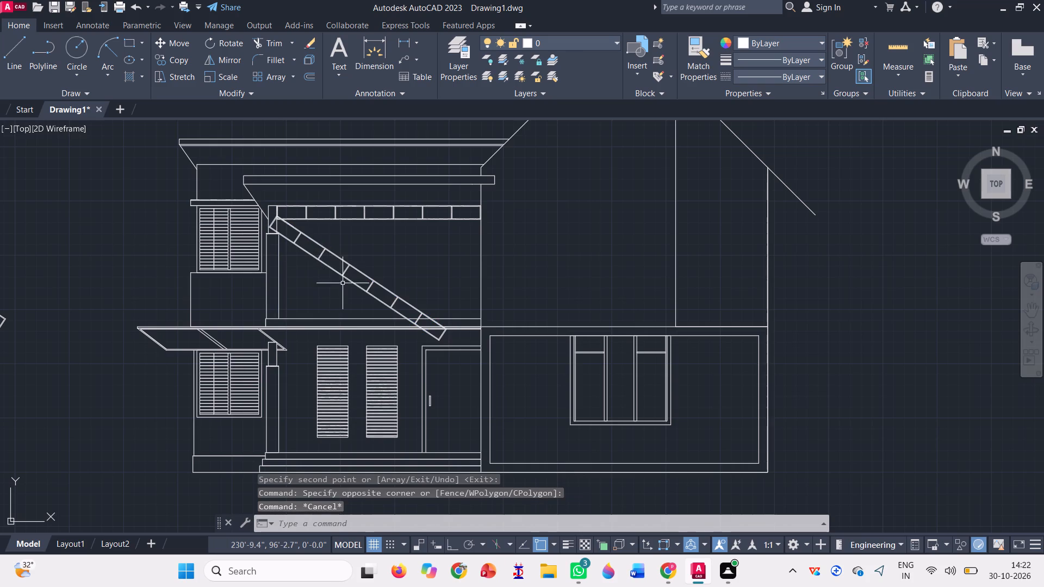
{"action": "scroll", "coordinate": [369, 289], "scroll_direction": "up", "scroll_amount": 3}
{"action": "left_click", "coordinate": [399, 291]}
{"action": "left_click", "coordinate": [220, 171]}
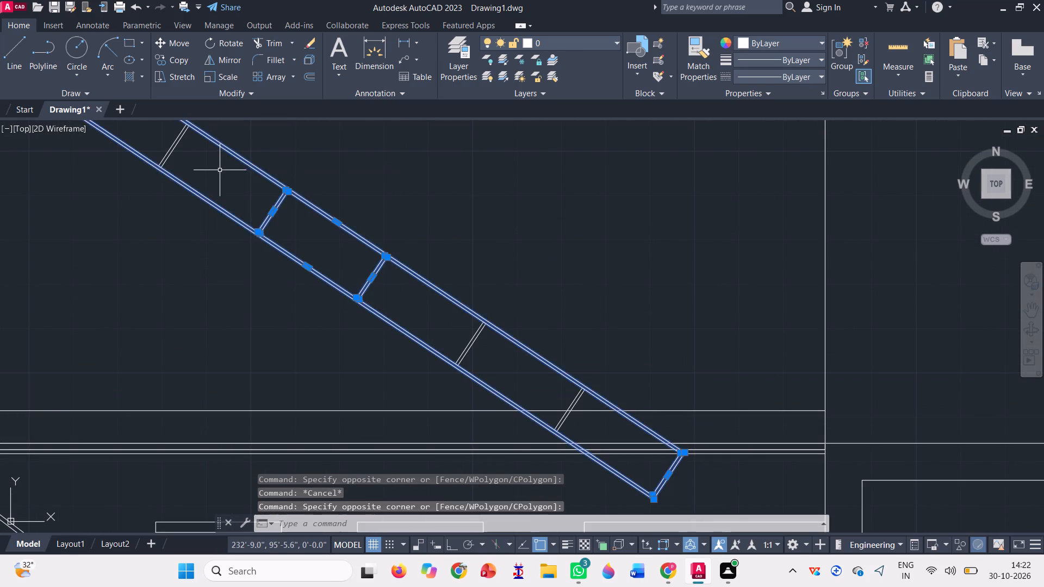
{"action": "scroll", "coordinate": [280, 210], "scroll_direction": "down", "scroll_amount": 2}
{"action": "left_click", "coordinate": [247, 197]}
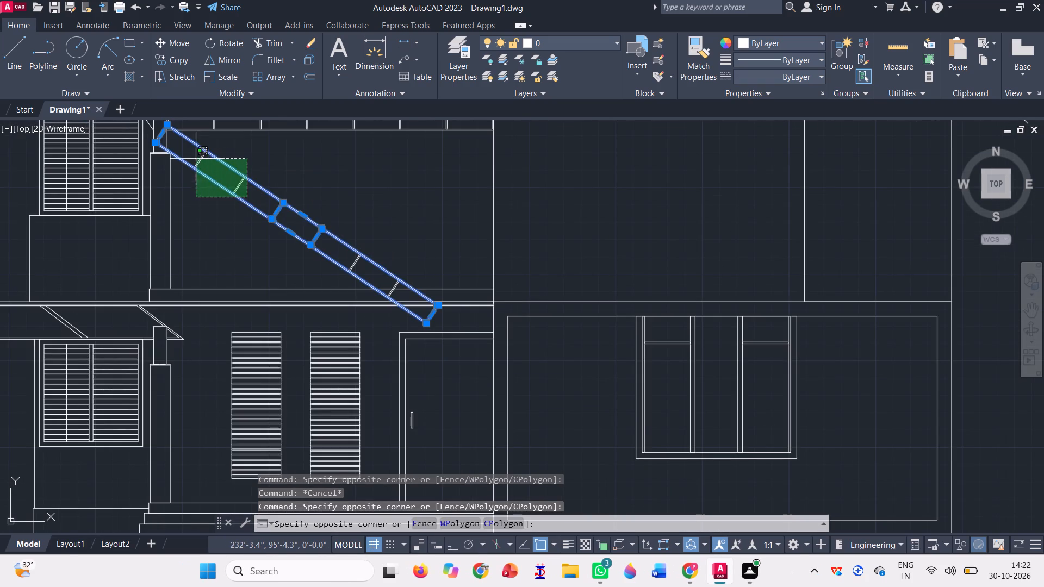
{"action": "left_click", "coordinate": [194, 159]}
{"action": "scroll", "coordinate": [393, 287], "scroll_direction": "up", "scroll_amount": 2}
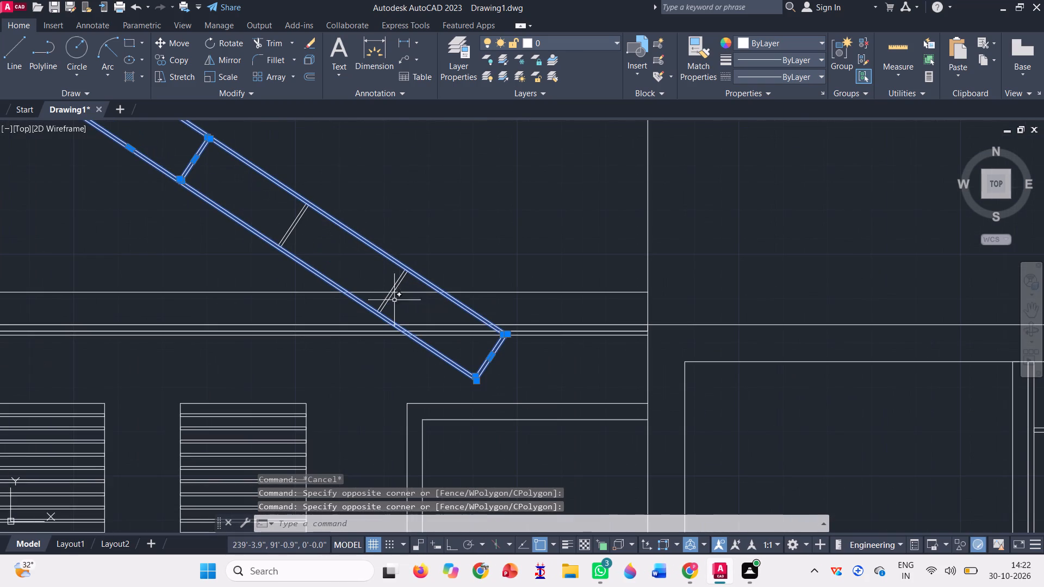
{"action": "left_click", "coordinate": [390, 304]}
{"action": "left_click", "coordinate": [383, 303]}
{"action": "left_click", "coordinate": [340, 251]}
{"action": "left_click", "coordinate": [208, 204]}
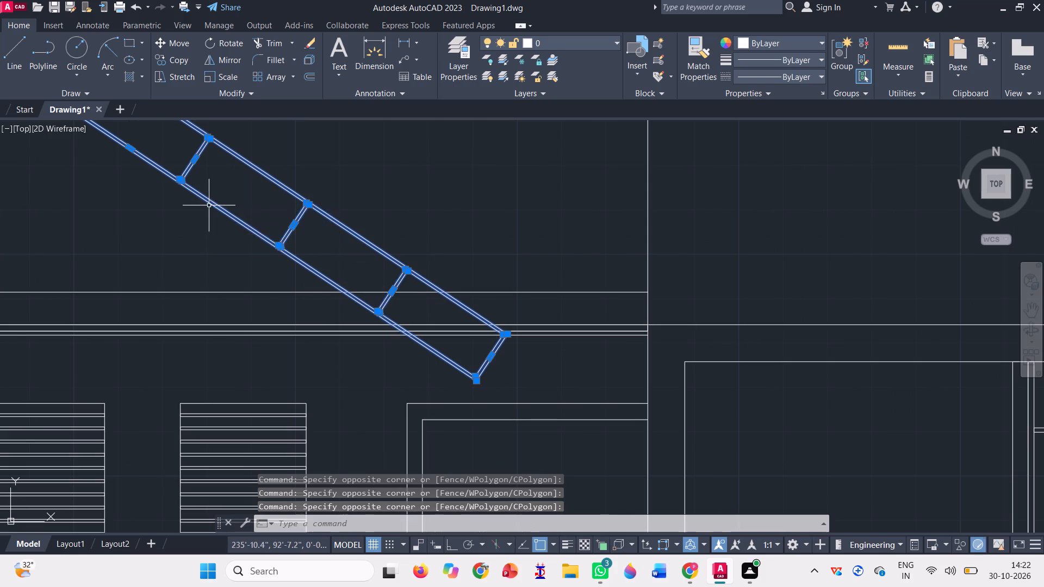
{"action": "scroll", "coordinate": [267, 199], "scroll_direction": "down", "scroll_amount": 3}
{"action": "key", "text": "Delete"}
Erase the short sloping guide line at the beam's column end.
{"action": "scroll", "coordinate": [351, 276], "scroll_direction": "down", "scroll_amount": 1}
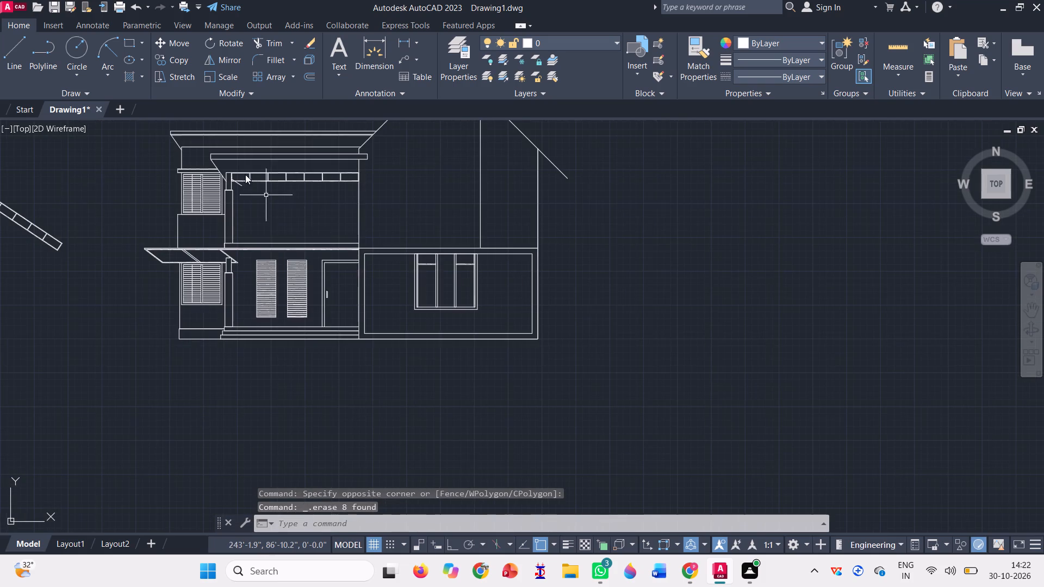
{"action": "scroll", "coordinate": [265, 192], "scroll_direction": "up", "scroll_amount": 2}
{"action": "scroll", "coordinate": [194, 152], "scroll_direction": "up", "scroll_amount": 3}
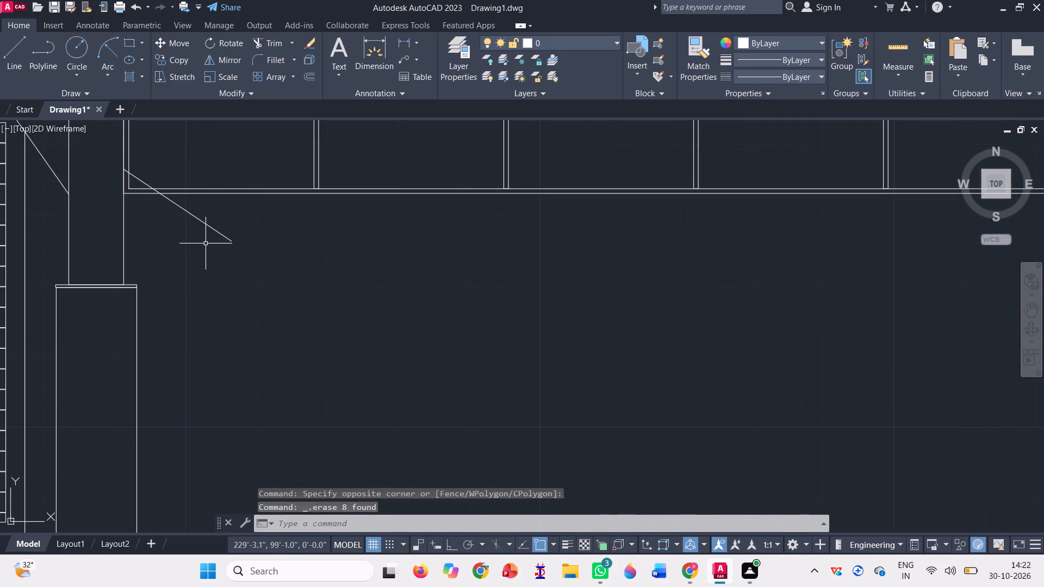
{"action": "left_click", "coordinate": [206, 243]}
{"action": "left_click", "coordinate": [184, 209]}
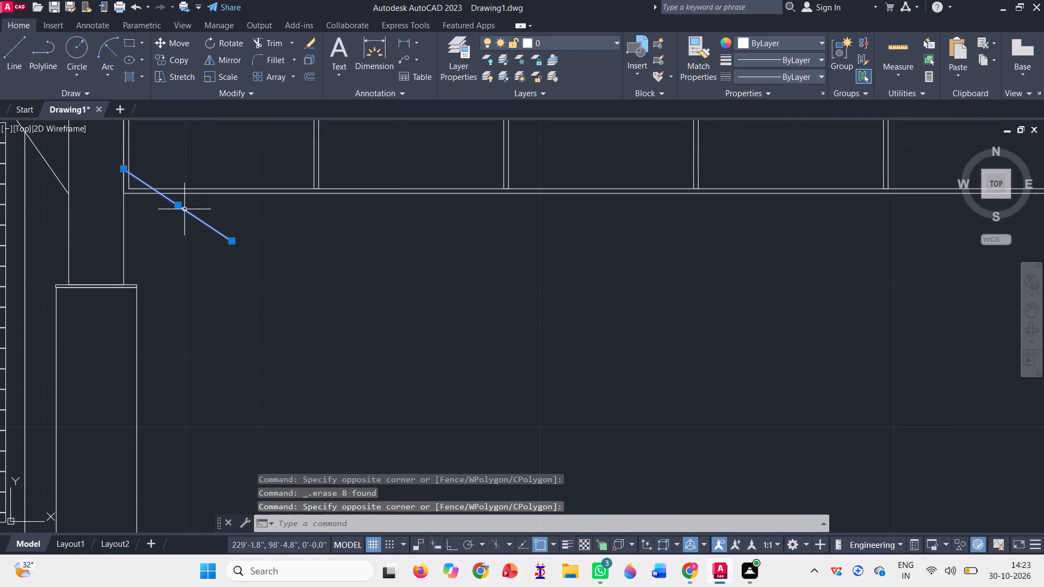
{"action": "key", "text": "Delete"}
Erase the detached rotated beam copy, with its frame, mullions and guide line, beside the house.
{"action": "scroll", "coordinate": [341, 260], "scroll_direction": "down", "scroll_amount": 1}
{"action": "scroll", "coordinate": [445, 299], "scroll_direction": "down", "scroll_amount": 4}
{"action": "left_click", "coordinate": [271, 394]}
{"action": "left_click", "coordinate": [86, 241]}
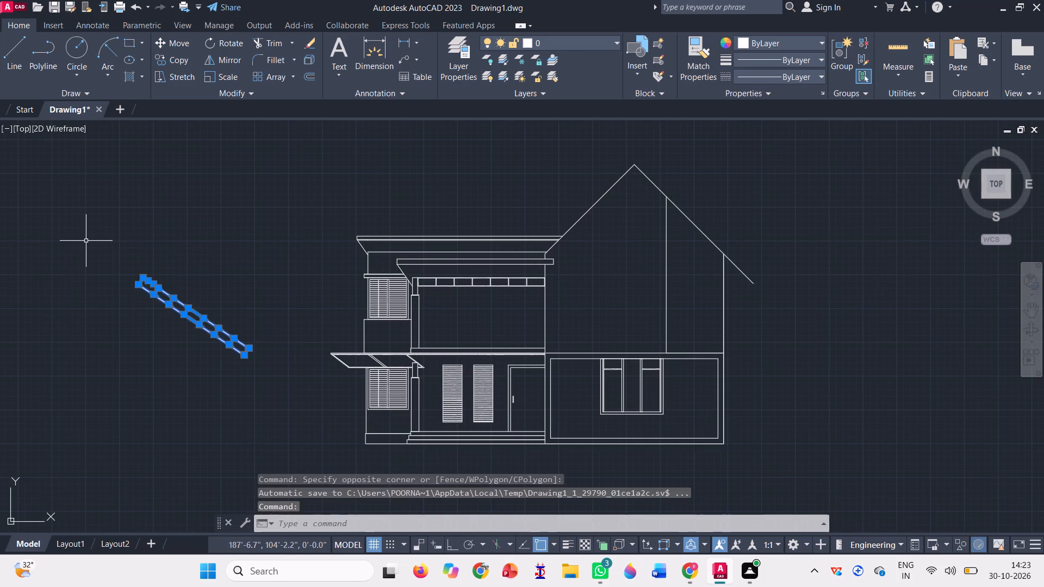
{"action": "key", "text": "Delete"}
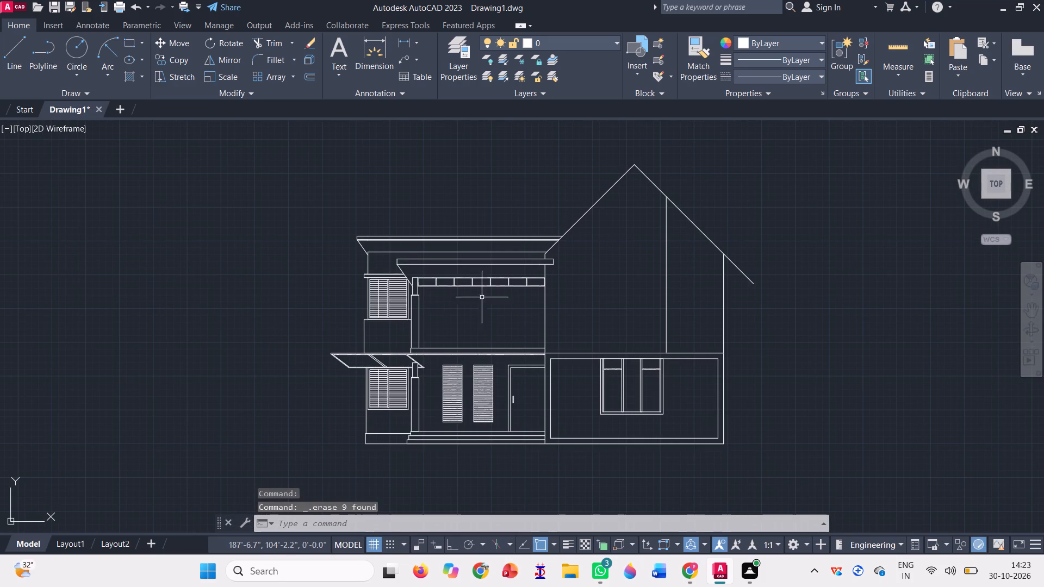
Draw a narrow upright rectangle beside the upper-storey column, rising from the floor band to just below the column's cap.
{"action": "scroll", "coordinate": [589, 284], "scroll_direction": "up", "scroll_amount": 1}
{"action": "scroll", "coordinate": [528, 303], "scroll_direction": "up", "scroll_amount": 1}
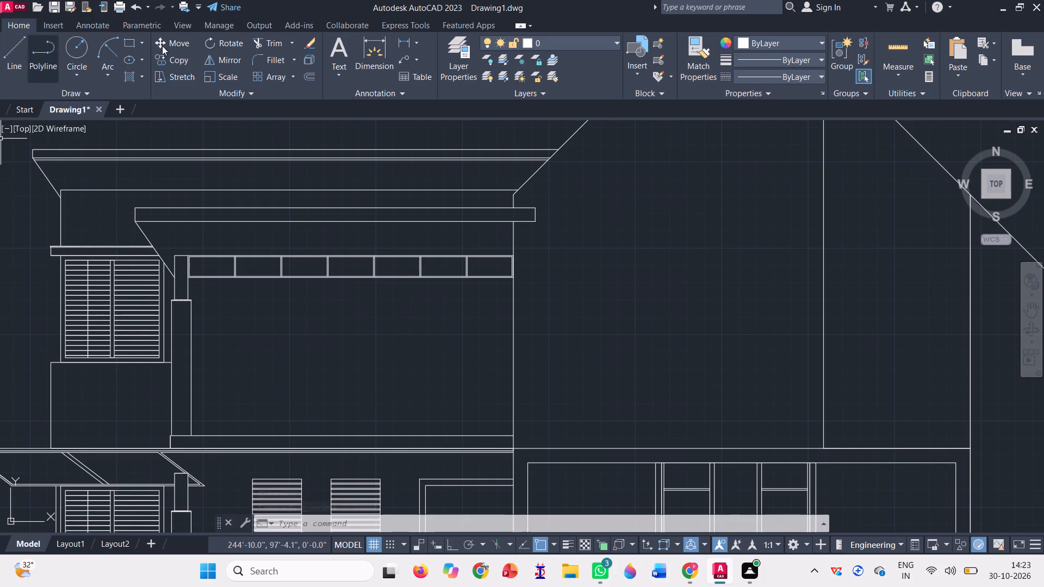
{"action": "left_click", "coordinate": [126, 41]}
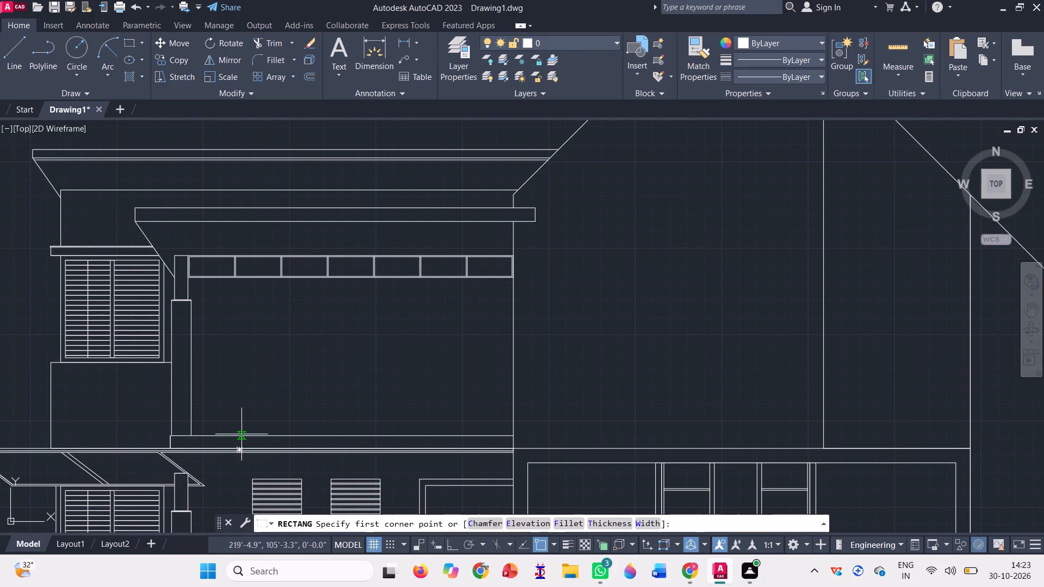
{"action": "scroll", "coordinate": [224, 445], "scroll_direction": "up", "scroll_amount": 1}
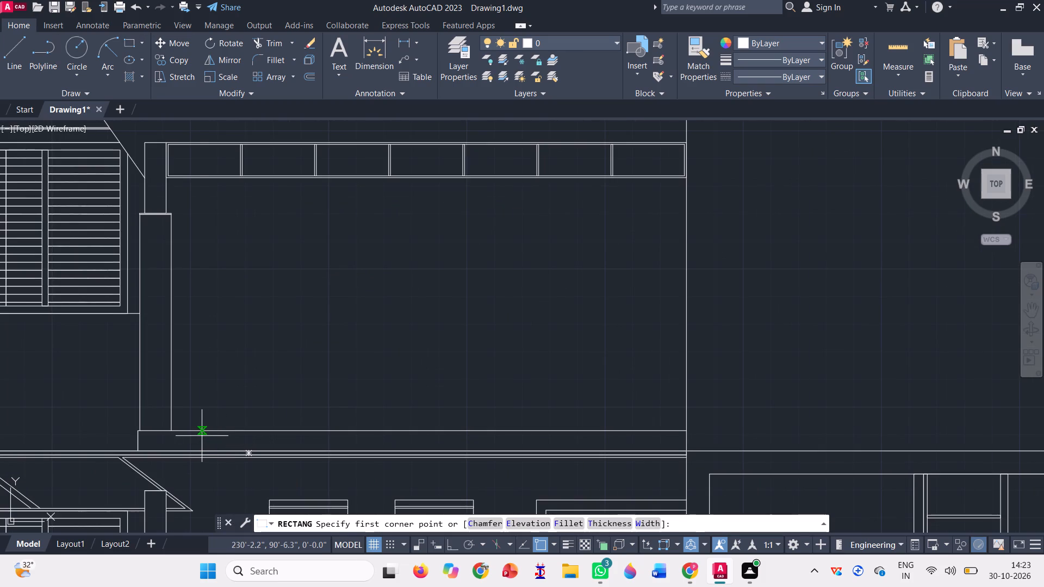
{"action": "left_click", "coordinate": [199, 435]}
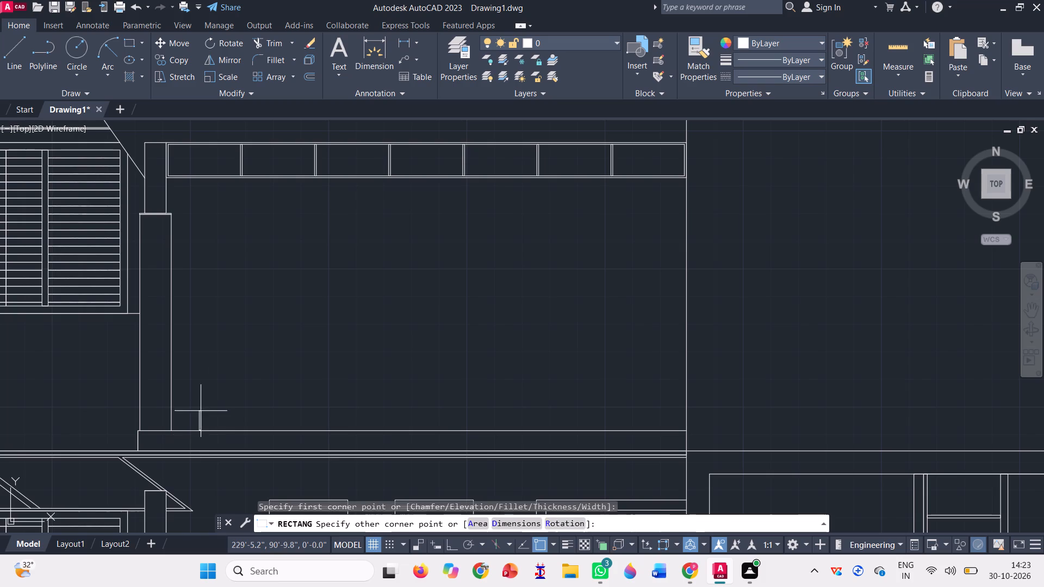
{"action": "left_click", "coordinate": [210, 220]}
With Ortho on, copy the upright slat horizontally along the floor band to form a second slat away from the column.
{"action": "left_click", "coordinate": [246, 286]}
{"action": "left_click", "coordinate": [190, 247]}
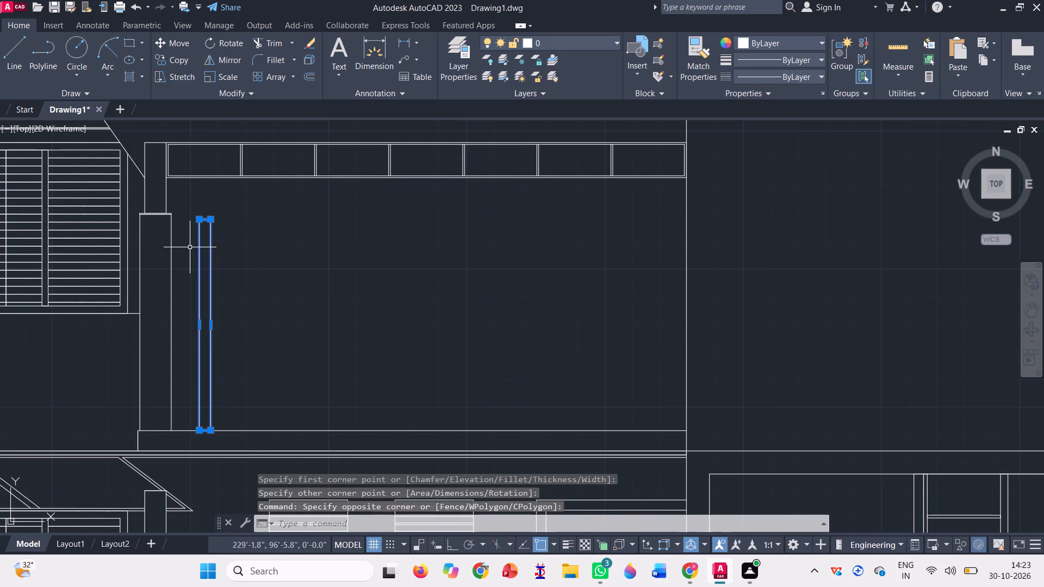
{"action": "type", "text": "co"}
{"action": "key", "text": "space"}
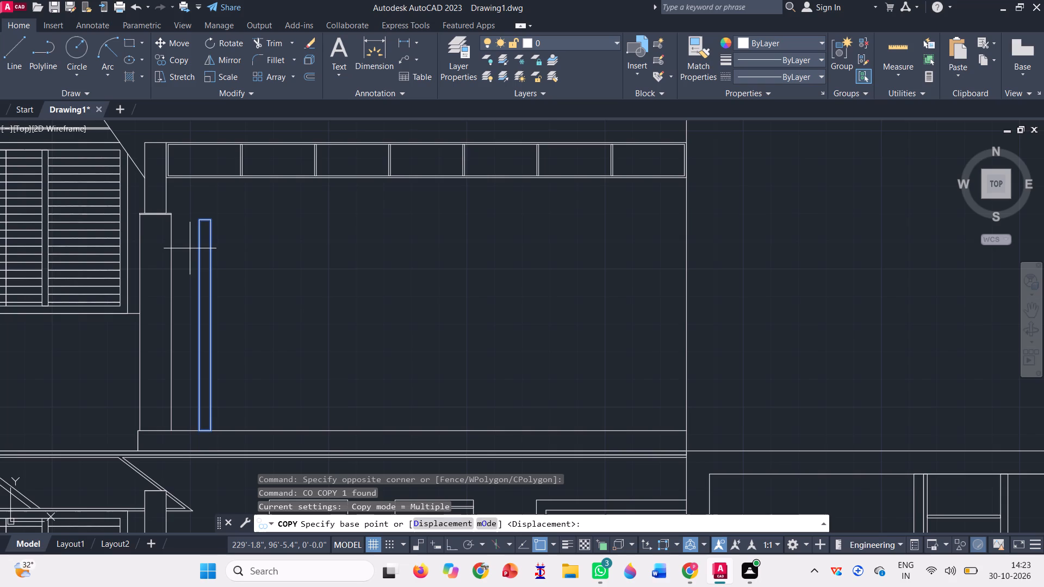
{"action": "left_click", "coordinate": [195, 430]}
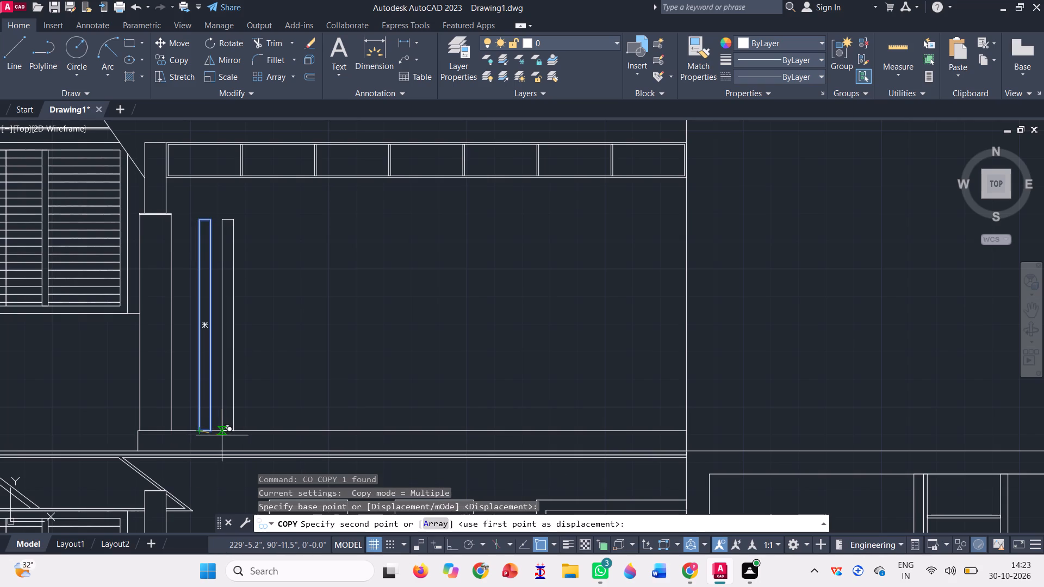
{"action": "scroll", "coordinate": [222, 435], "scroll_direction": "up", "scroll_amount": 2}
{"action": "key", "text": "F8"}
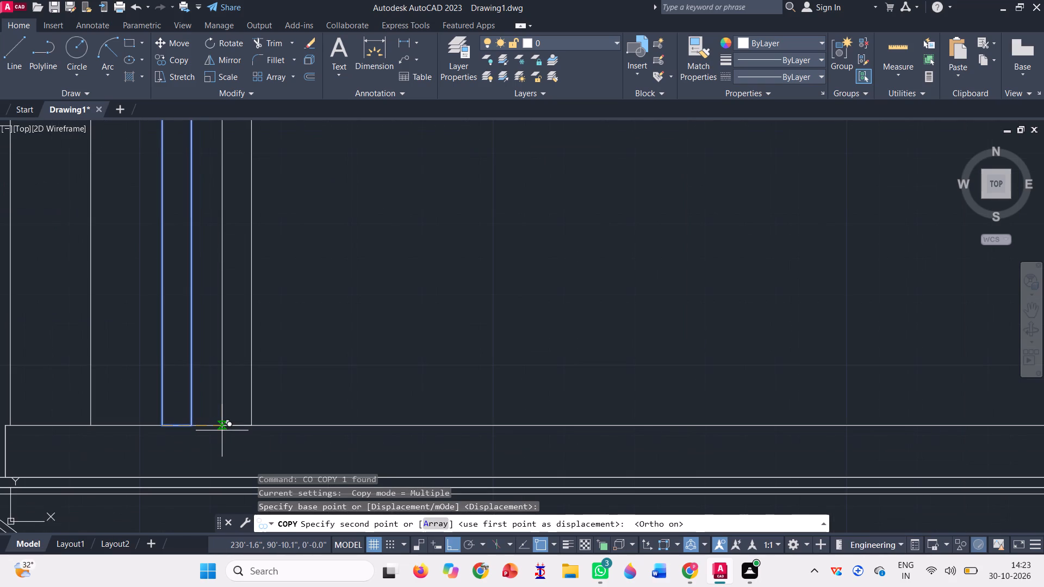
{"action": "scroll", "coordinate": [222, 429], "scroll_direction": "down", "scroll_amount": 2}
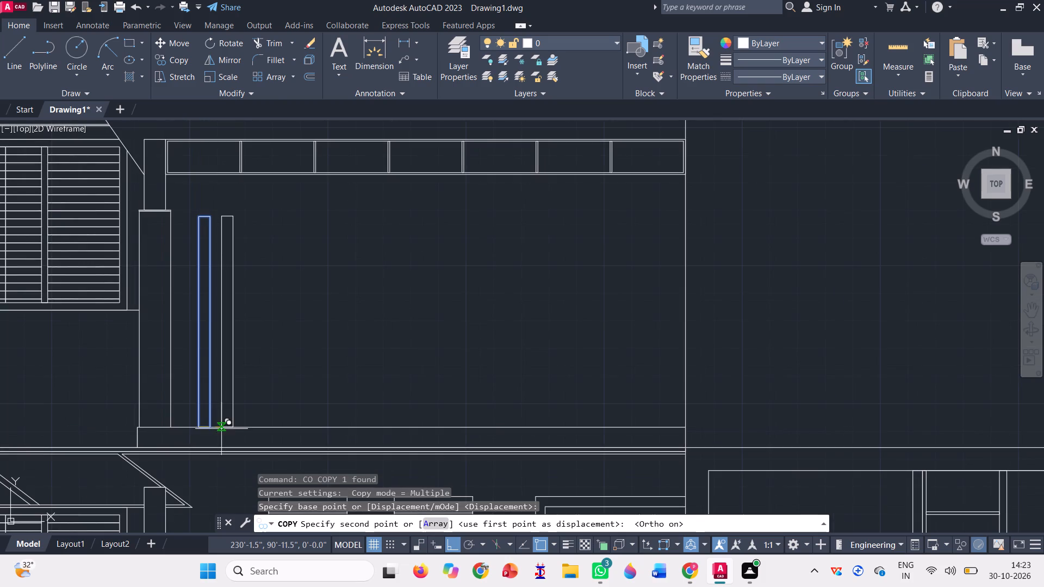
{"action": "left_click", "coordinate": [232, 427]}
{"action": "key", "text": "space"}
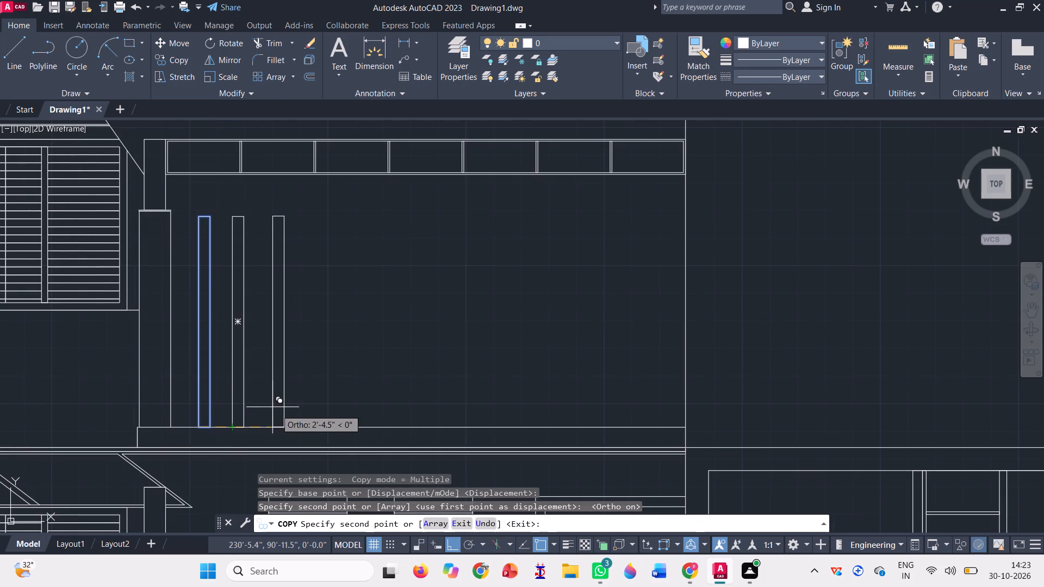
Copy the second slat two more times along the floor band at the same spacing, making four upright slats.
{"action": "left_click", "coordinate": [266, 377]}
{"action": "left_click", "coordinate": [221, 355]}
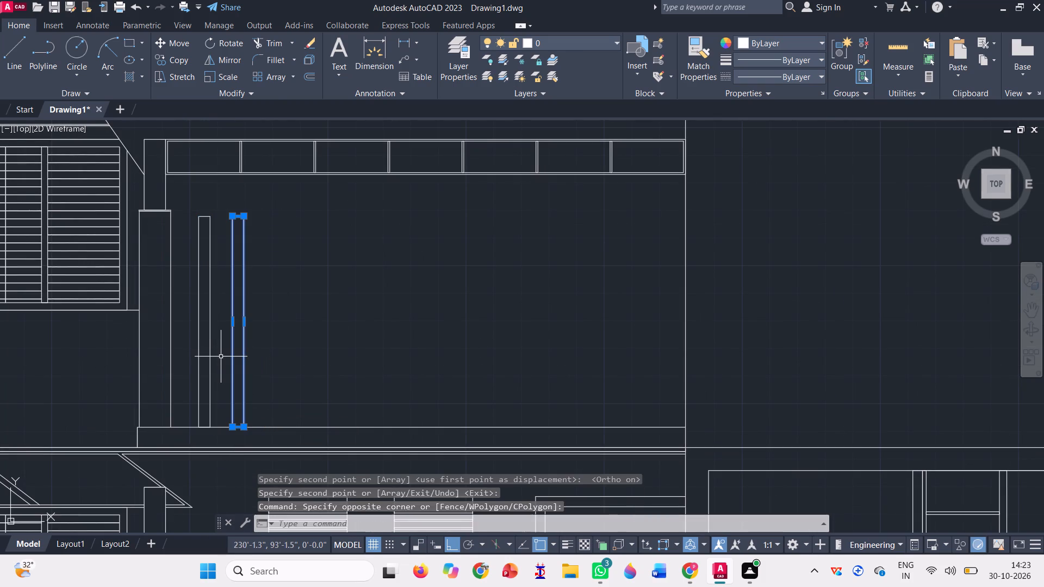
{"action": "type", "text": "co"}
{"action": "key", "text": "space"}
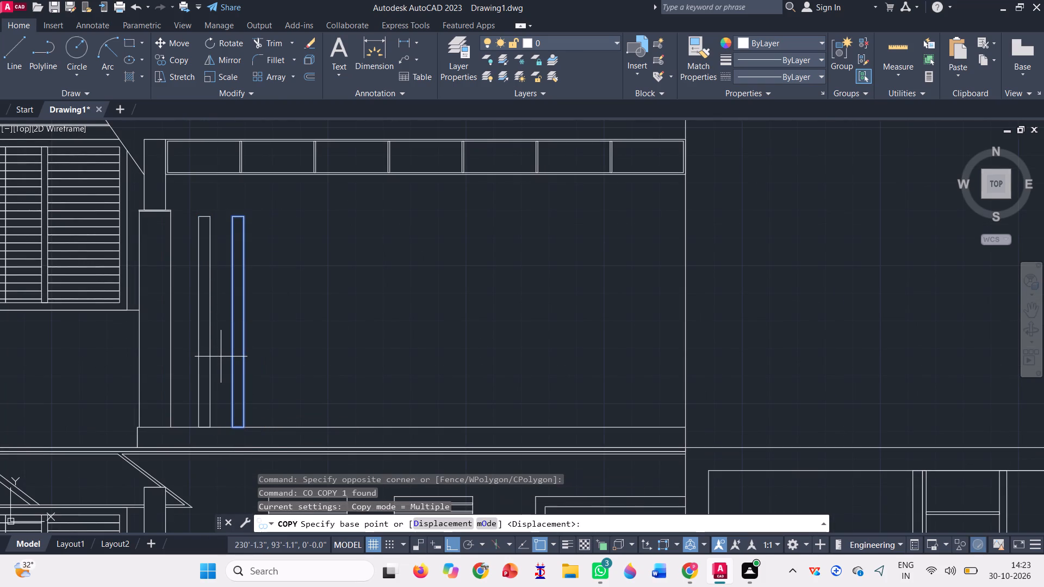
{"action": "scroll", "coordinate": [233, 456], "scroll_direction": "up", "scroll_amount": 2}
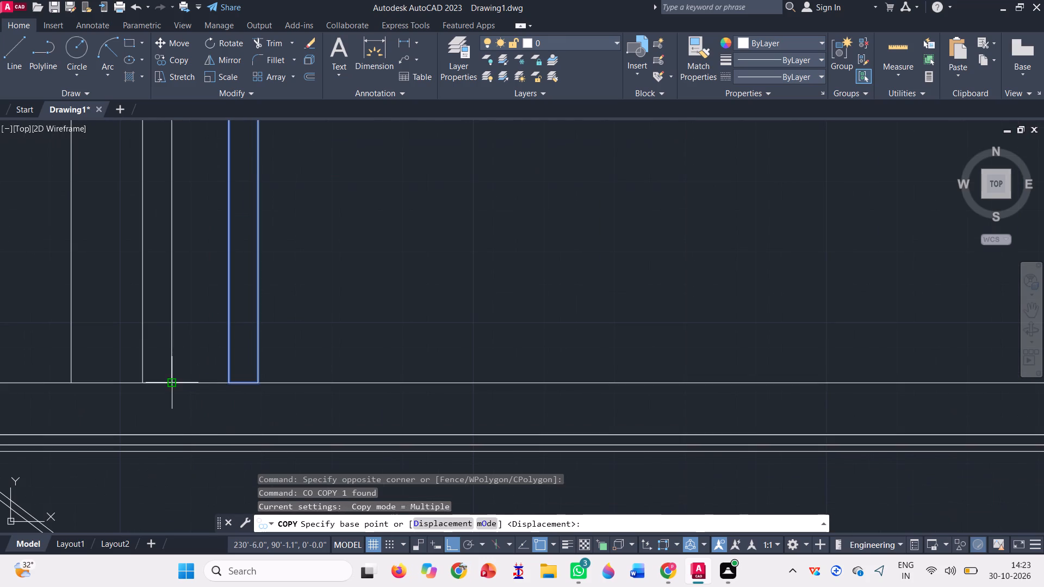
{"action": "left_click", "coordinate": [174, 385]}
{"action": "left_click", "coordinate": [257, 385]}
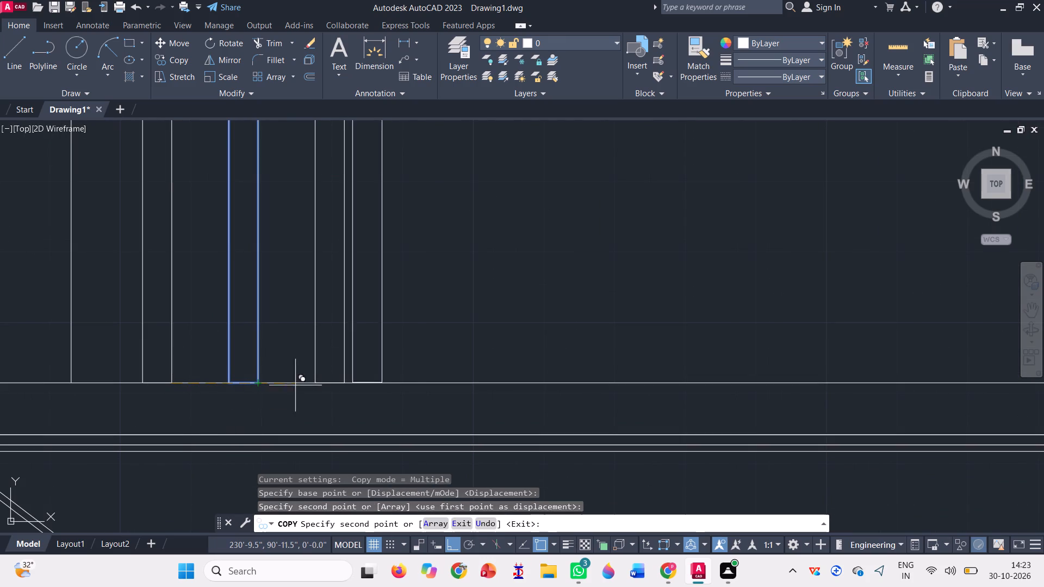
{"action": "left_click", "coordinate": [346, 380]}
{"action": "scroll", "coordinate": [276, 396], "scroll_direction": "down", "scroll_amount": 3}
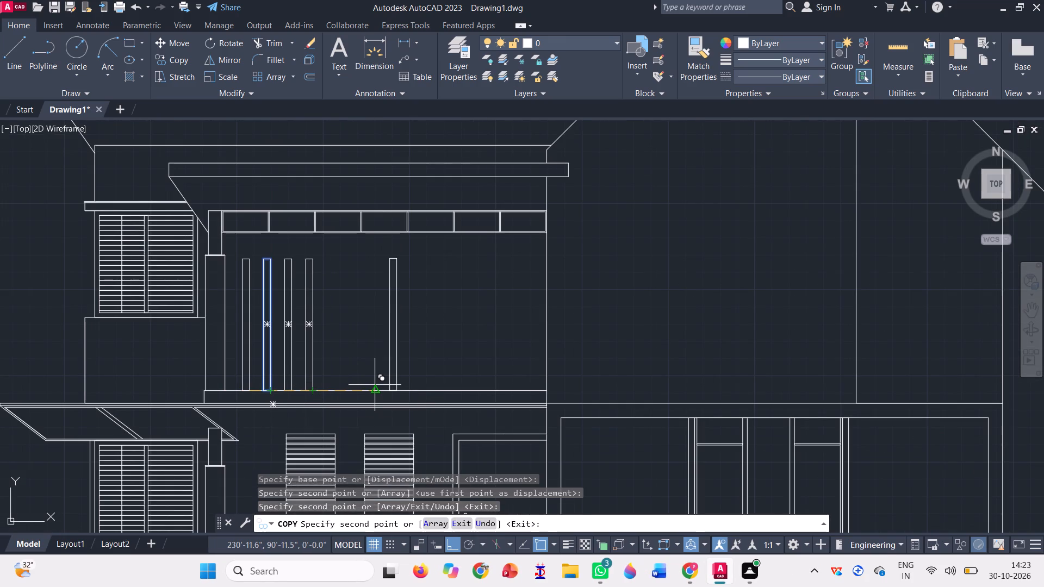
{"action": "key", "text": "Escape"}
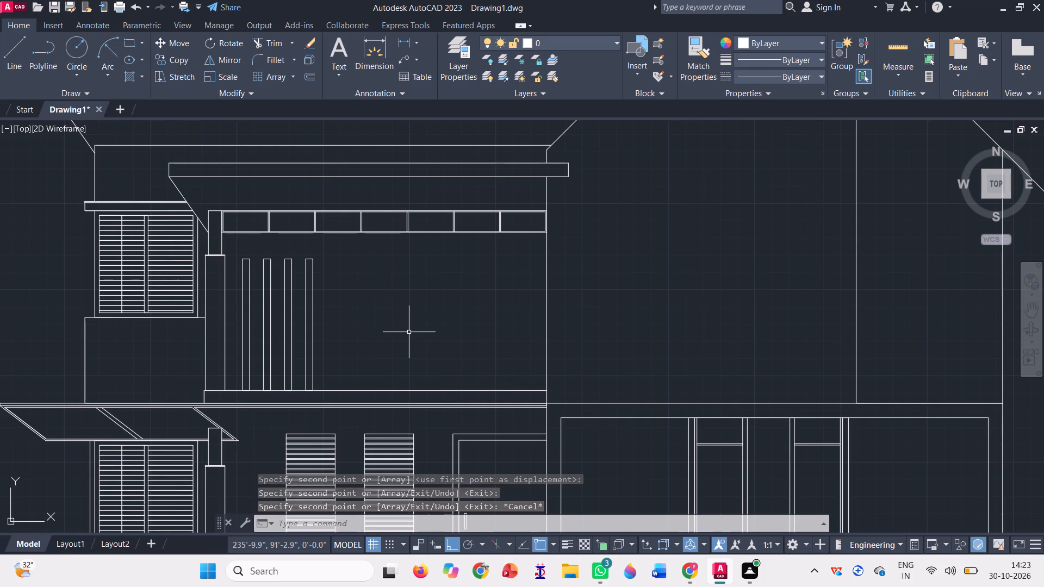
Draw a horizontal construction line through the tops of the four upright slats.
{"action": "type", "text": "xl"}
{"action": "key", "text": "Return"}
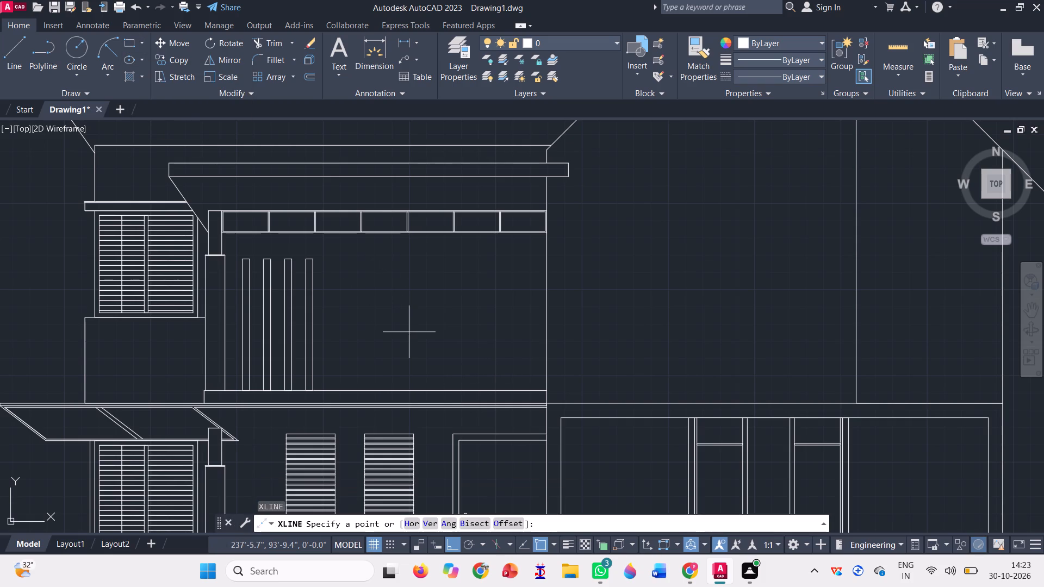
{"action": "scroll", "coordinate": [258, 267], "scroll_direction": "up", "scroll_amount": 2}
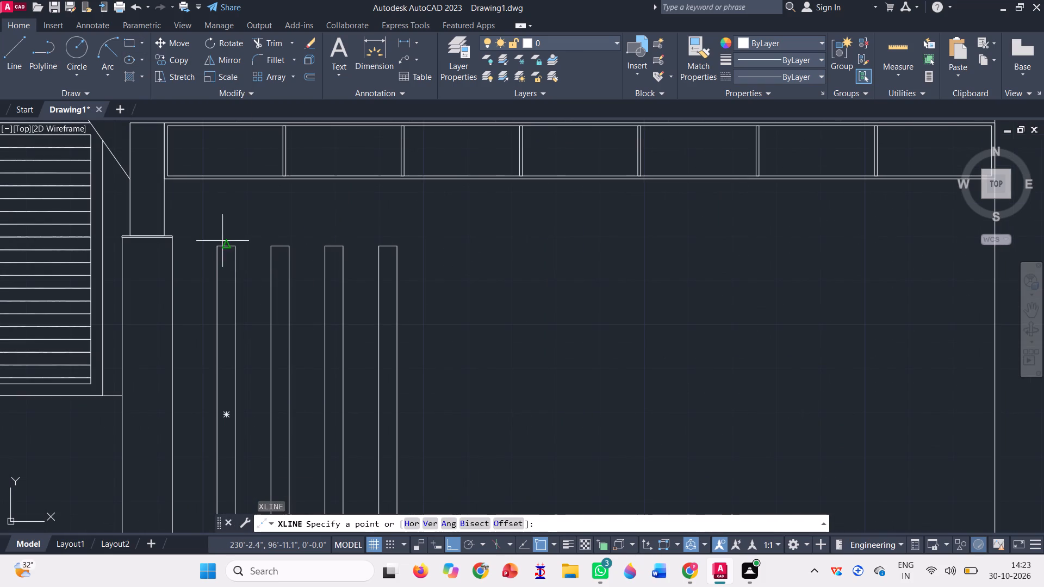
{"action": "left_click", "coordinate": [217, 248]}
{"action": "left_click", "coordinate": [507, 248]}
{"action": "scroll", "coordinate": [311, 296], "scroll_direction": "down", "scroll_amount": 2}
{"action": "key", "text": "space"}
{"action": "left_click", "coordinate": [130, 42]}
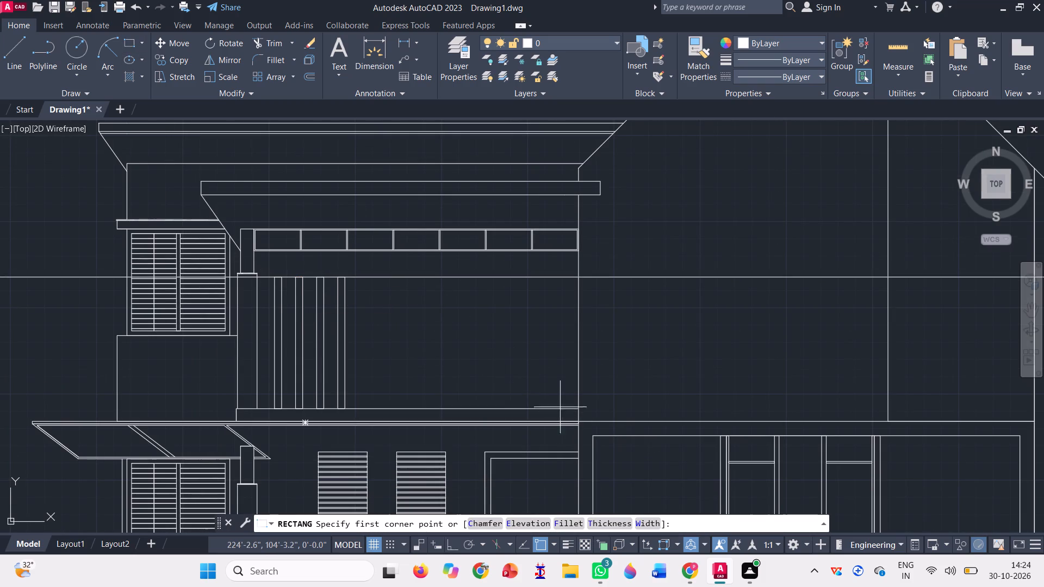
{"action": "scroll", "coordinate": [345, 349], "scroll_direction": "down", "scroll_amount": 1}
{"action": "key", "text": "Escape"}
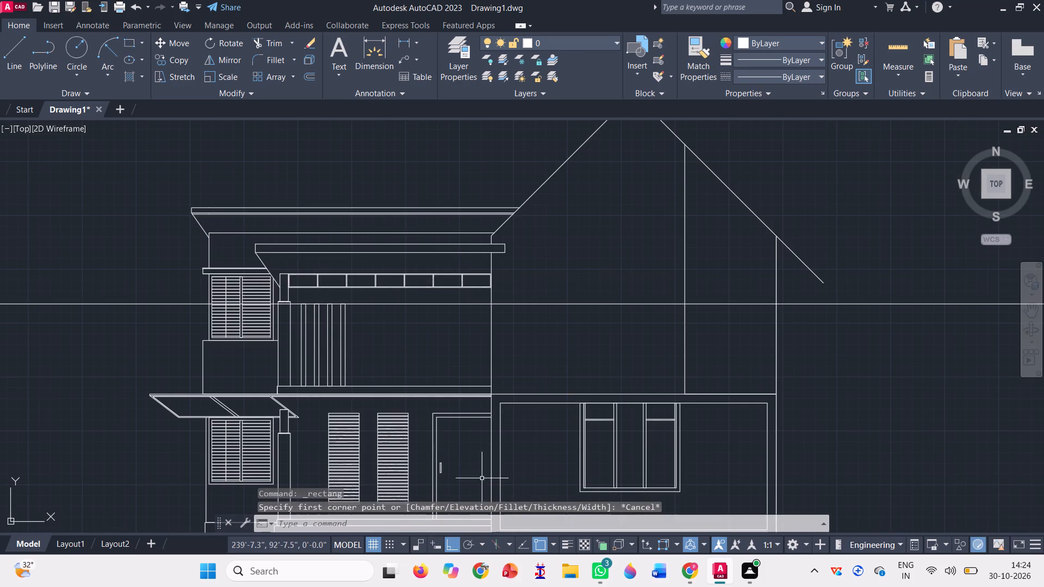
Copy the ground-floor door's frame lines and handle straight up, from the porch-floor corner to the upper floor band's corner at the wall.
{"action": "left_click", "coordinate": [458, 454]}
{"action": "left_click", "coordinate": [421, 410]}
{"action": "scroll", "coordinate": [464, 453], "scroll_direction": "down", "scroll_amount": 1}
{"action": "left_click", "coordinate": [459, 466]}
{"action": "left_click", "coordinate": [443, 459]}
{"action": "scroll", "coordinate": [431, 368], "scroll_direction": "down", "scroll_amount": 2}
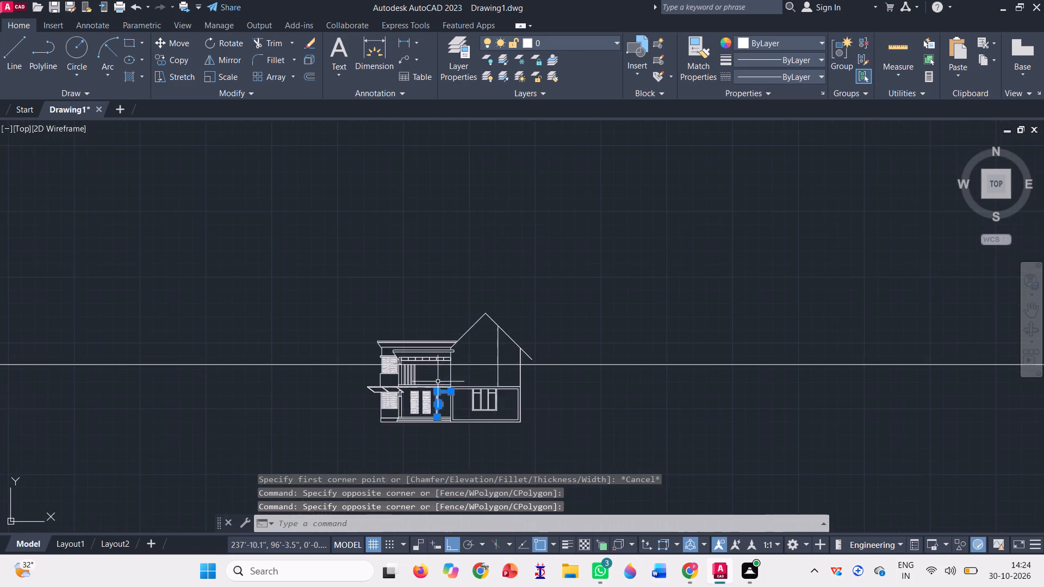
{"action": "scroll", "coordinate": [458, 410], "scroll_direction": "up", "scroll_amount": 3}
{"action": "type", "text": "co"}
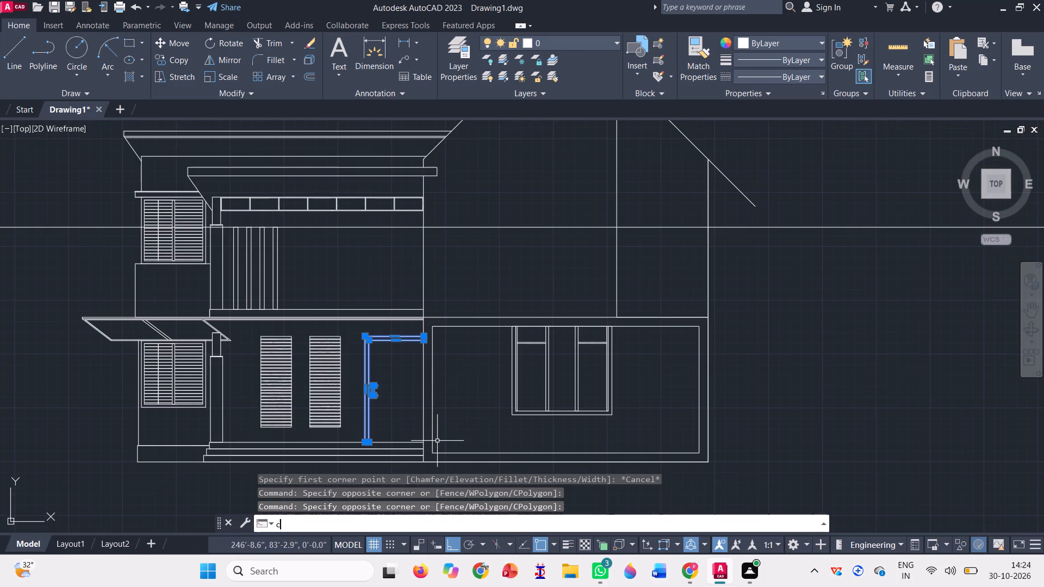
{"action": "key", "text": "space"}
{"action": "scroll", "coordinate": [404, 461], "scroll_direction": "up", "scroll_amount": 3}
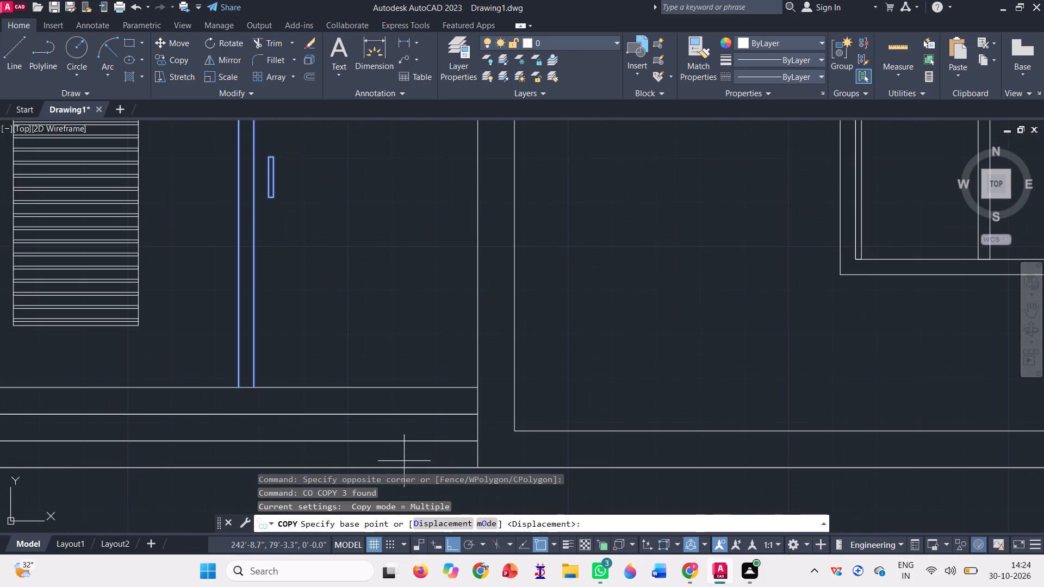
{"action": "left_click", "coordinate": [475, 385]}
{"action": "scroll", "coordinate": [455, 441], "scroll_direction": "down", "scroll_amount": 4}
{"action": "scroll", "coordinate": [471, 327], "scroll_direction": "up", "scroll_amount": 4}
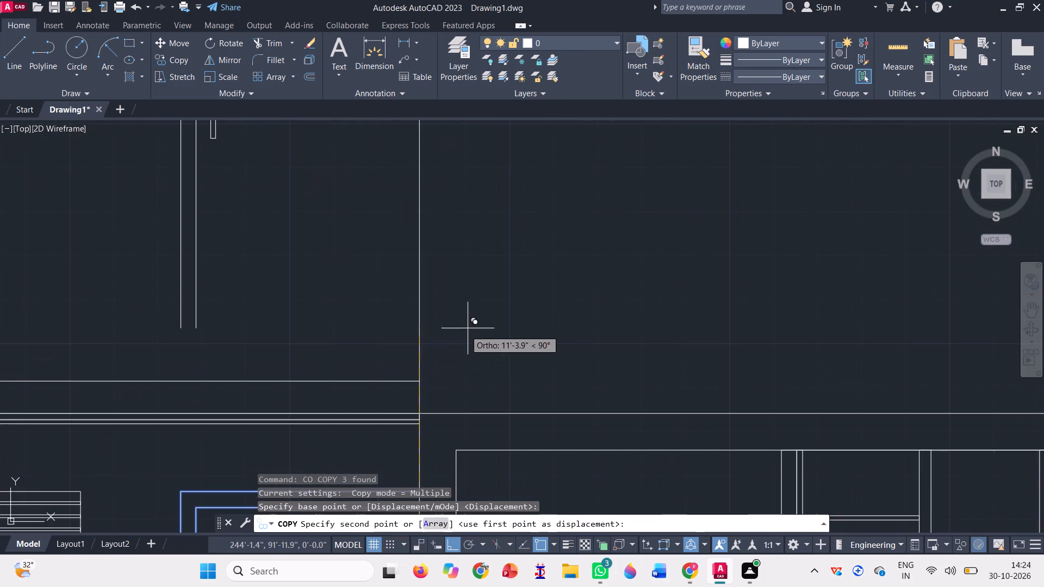
{"action": "left_click", "coordinate": [420, 382]}
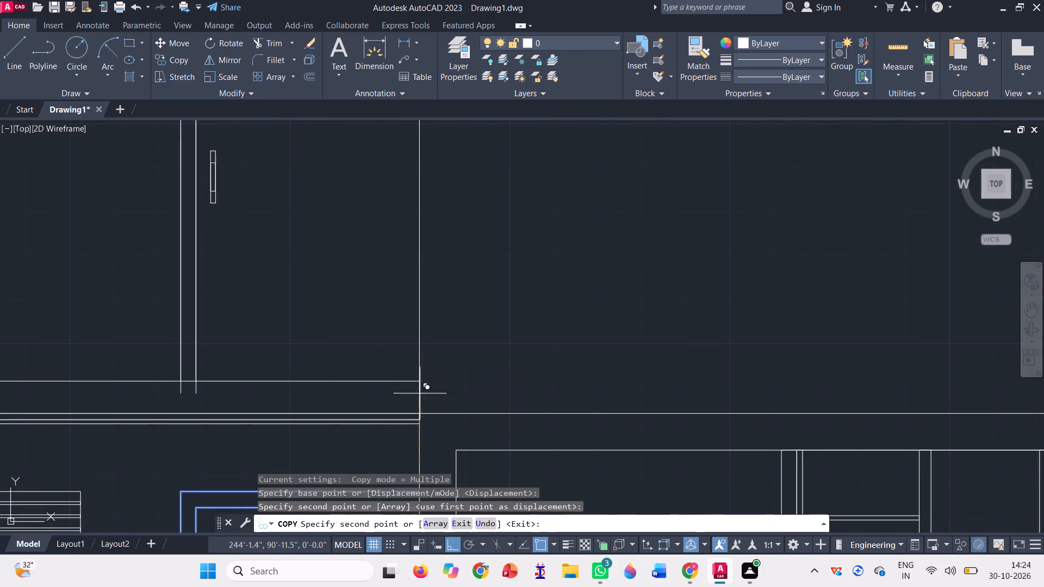
{"action": "scroll", "coordinate": [386, 433], "scroll_direction": "down", "scroll_amount": 3}
{"action": "key", "text": "space"}
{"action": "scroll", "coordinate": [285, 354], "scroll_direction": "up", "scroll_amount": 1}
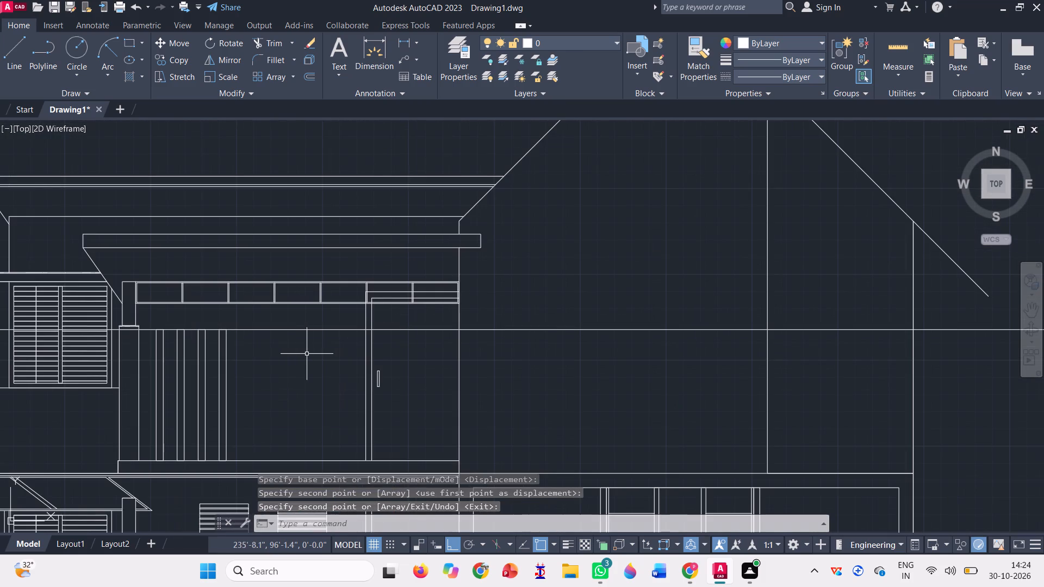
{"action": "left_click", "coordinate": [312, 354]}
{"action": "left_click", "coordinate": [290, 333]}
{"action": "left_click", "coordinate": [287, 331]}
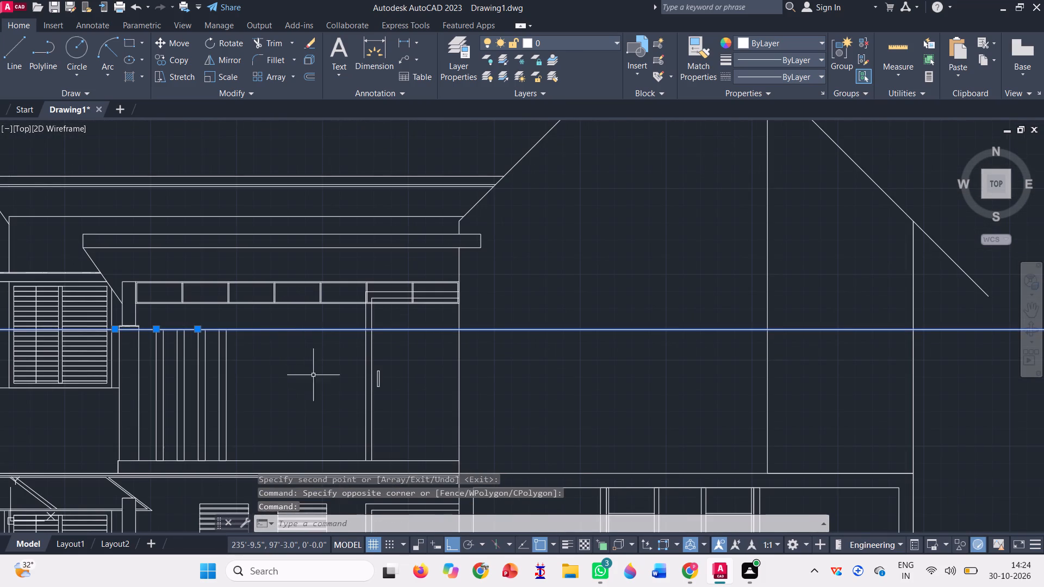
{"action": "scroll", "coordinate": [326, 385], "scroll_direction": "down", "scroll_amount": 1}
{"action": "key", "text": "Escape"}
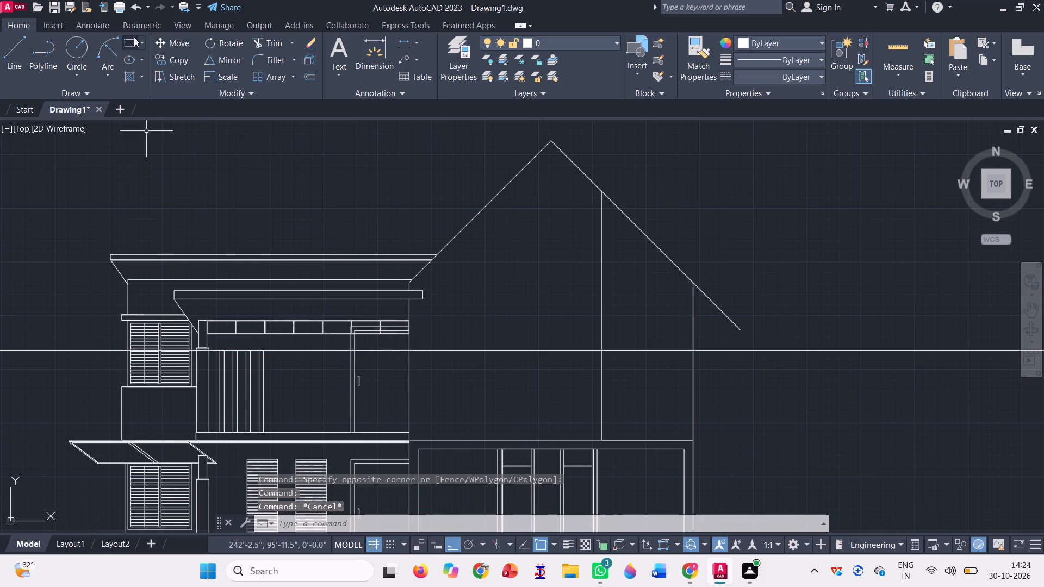
Draw the upper door leaf rectangle from the floor band's corner at the wall to where the inner frame line crosses the construction line.
{"action": "left_click", "coordinate": [125, 42]}
{"action": "scroll", "coordinate": [390, 430], "scroll_direction": "up", "scroll_amount": 3}
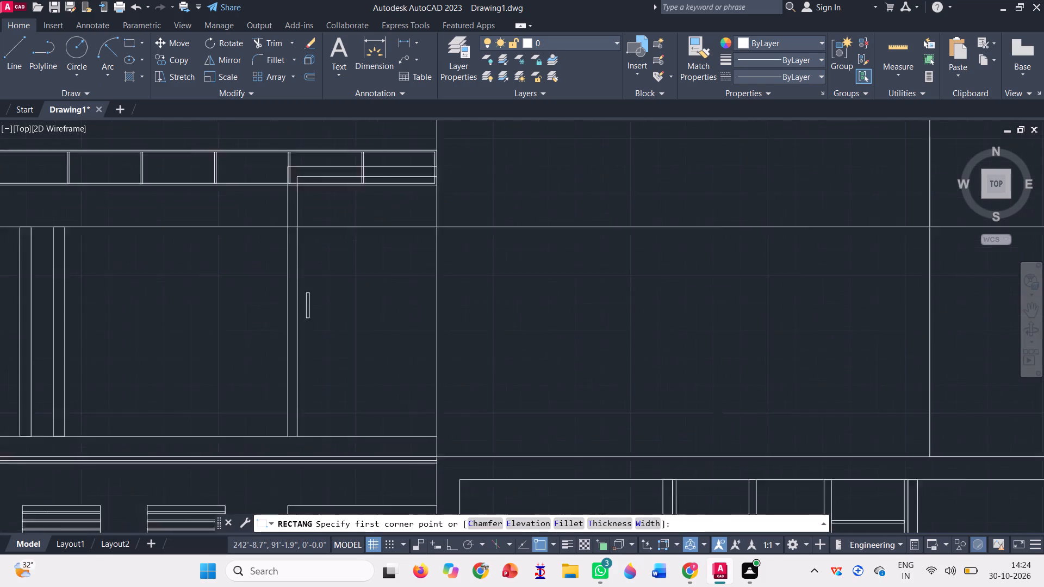
{"action": "left_click", "coordinate": [463, 442]}
{"action": "scroll", "coordinate": [356, 413], "scroll_direction": "down", "scroll_amount": 2}
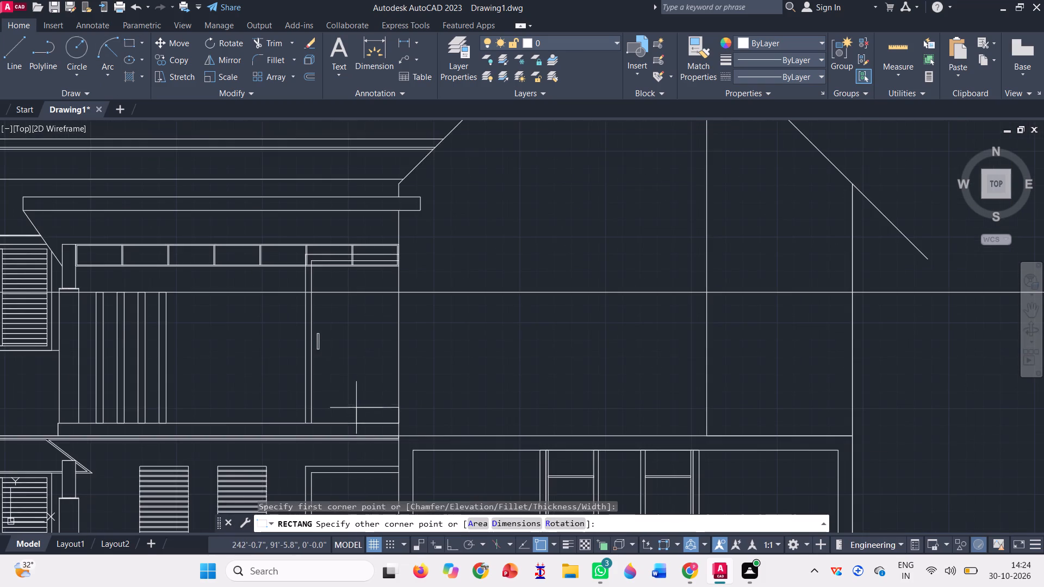
{"action": "scroll", "coordinate": [319, 278], "scroll_direction": "up", "scroll_amount": 3}
{"action": "left_click", "coordinate": [280, 333]}
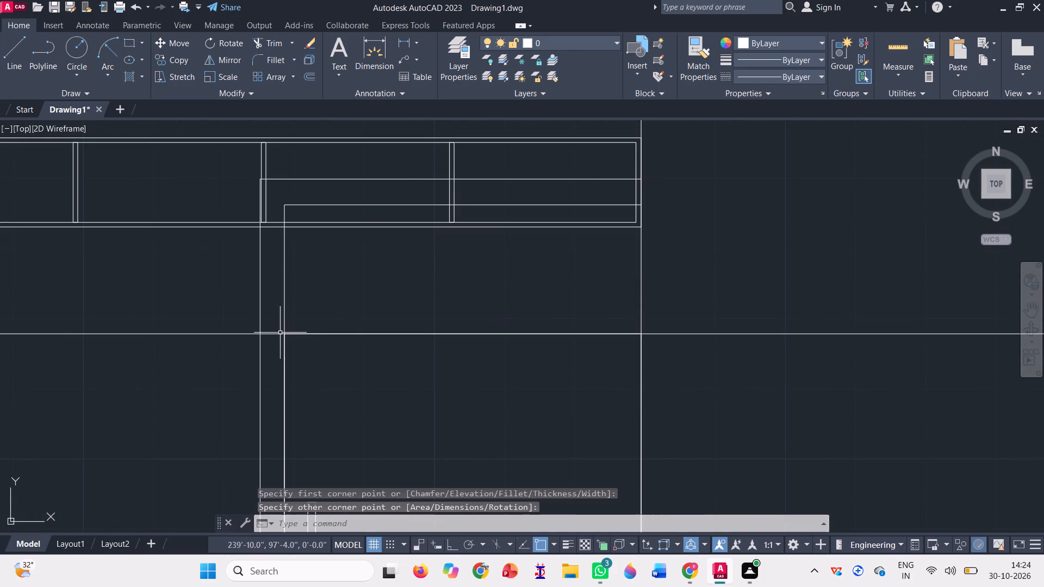
{"action": "scroll", "coordinate": [287, 311], "scroll_direction": "down", "scroll_amount": 3}
Move the two copied upper door frame lines straight down until the outer frame's top sits between the mullioned beam and the construction line.
{"action": "scroll", "coordinate": [290, 328], "scroll_direction": "up", "scroll_amount": 2}
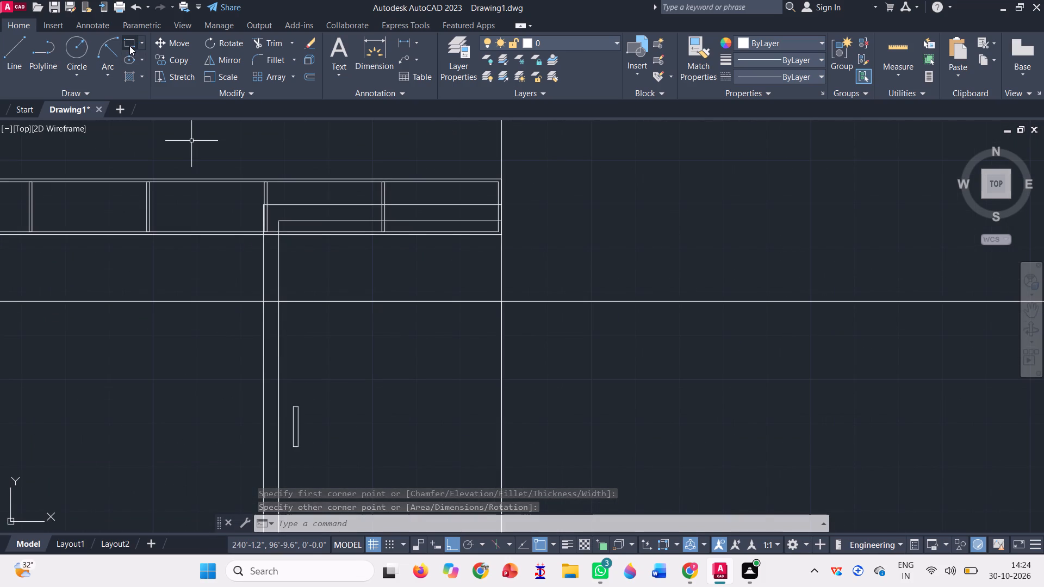
{"action": "left_click", "coordinate": [290, 262]}
{"action": "left_click", "coordinate": [248, 252]}
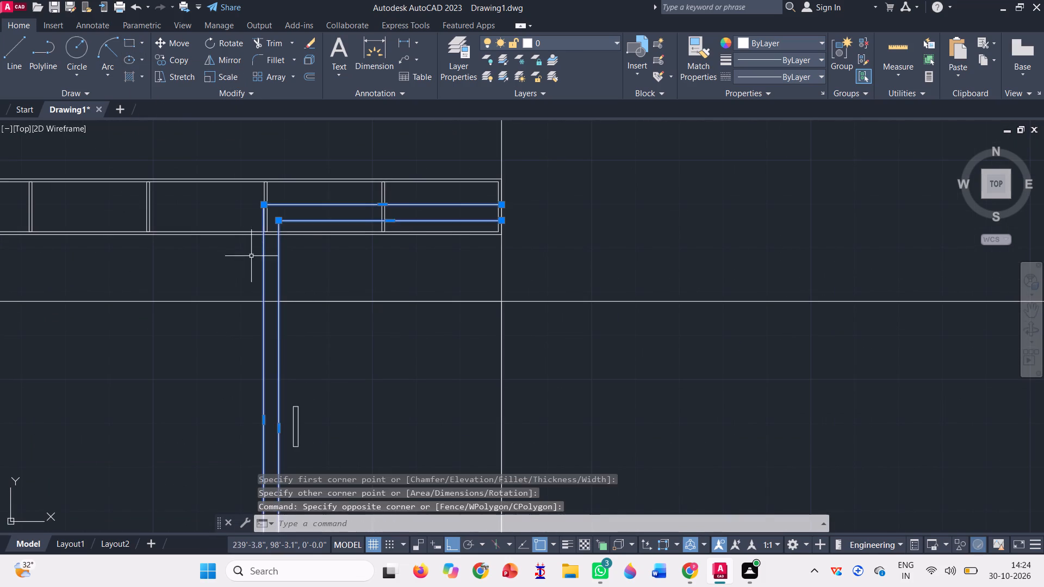
{"action": "scroll", "coordinate": [276, 271], "scroll_direction": "down", "scroll_amount": 2}
{"action": "type", "text": "m"}
{"action": "key", "text": "space"}
{"action": "scroll", "coordinate": [271, 258], "scroll_direction": "up", "scroll_amount": 3}
{"action": "scroll", "coordinate": [268, 214], "scroll_direction": "up", "scroll_amount": 7}
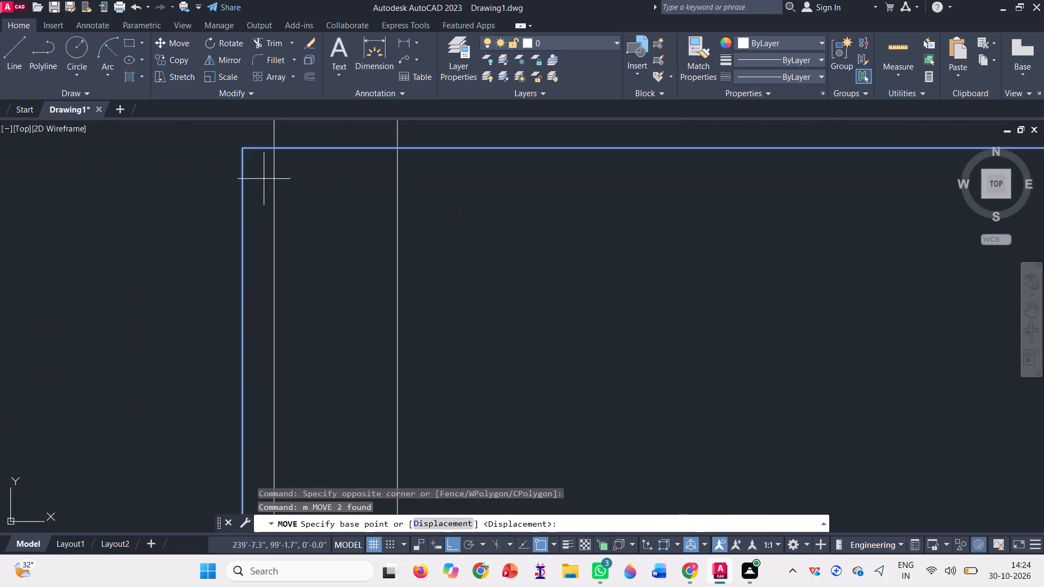
{"action": "left_click", "coordinate": [243, 147]}
{"action": "scroll", "coordinate": [269, 194], "scroll_direction": "down", "scroll_amount": 5}
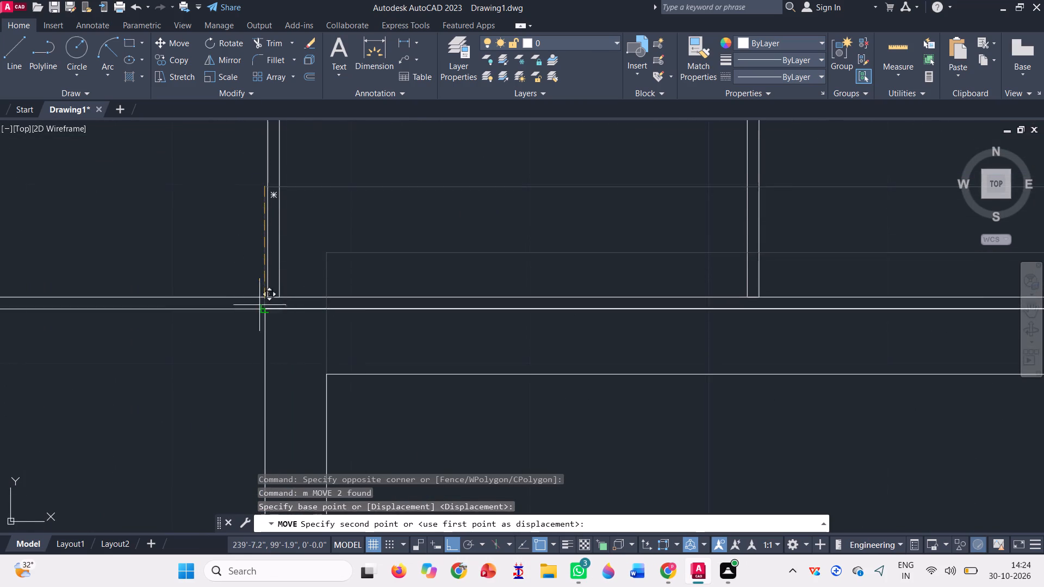
{"action": "scroll", "coordinate": [262, 307], "scroll_direction": "up", "scroll_amount": 2}
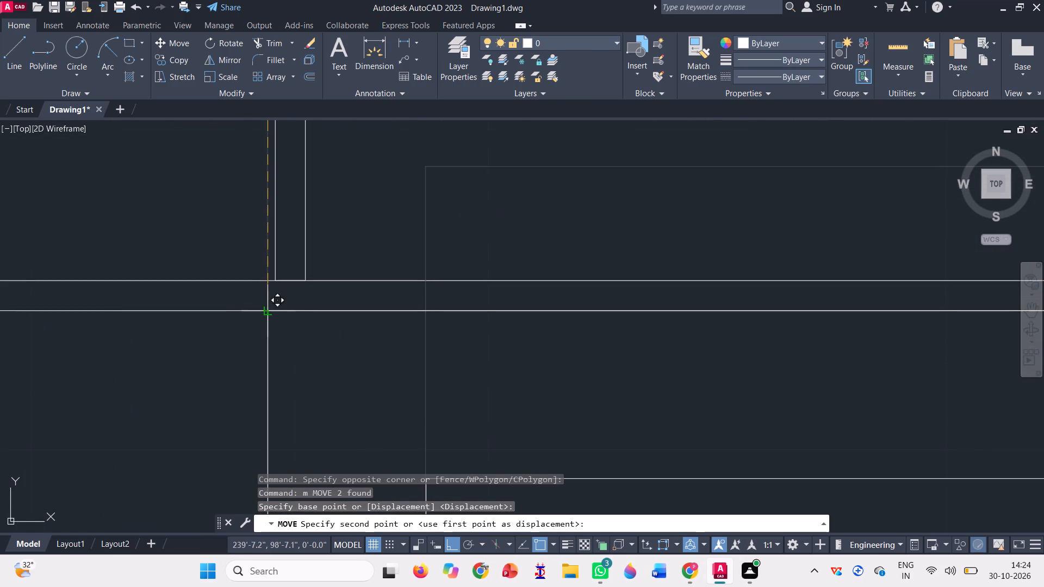
{"action": "scroll", "coordinate": [268, 313], "scroll_direction": "down", "scroll_amount": 4}
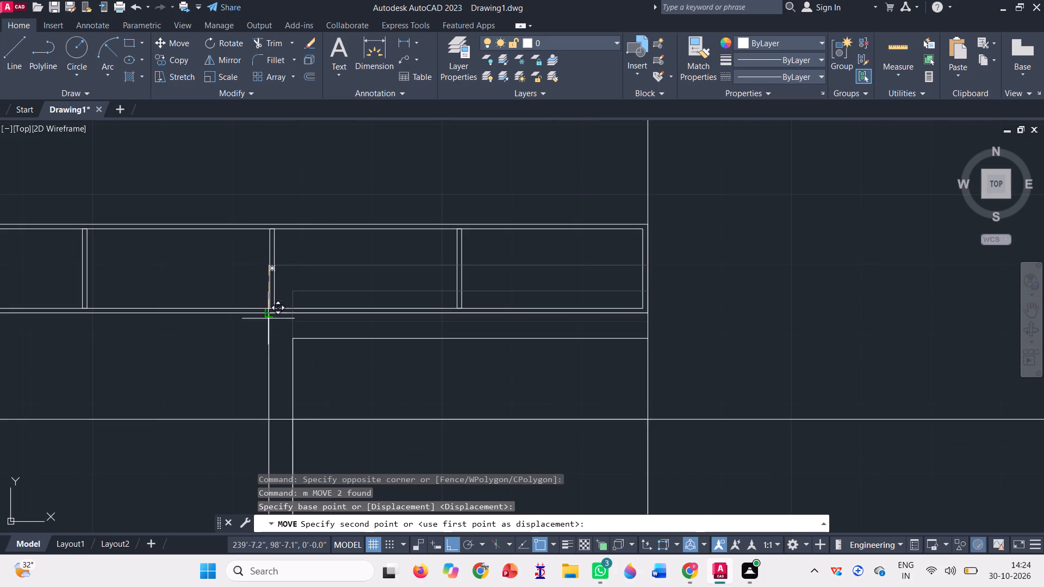
{"action": "scroll", "coordinate": [274, 301], "scroll_direction": "down", "scroll_amount": 2}
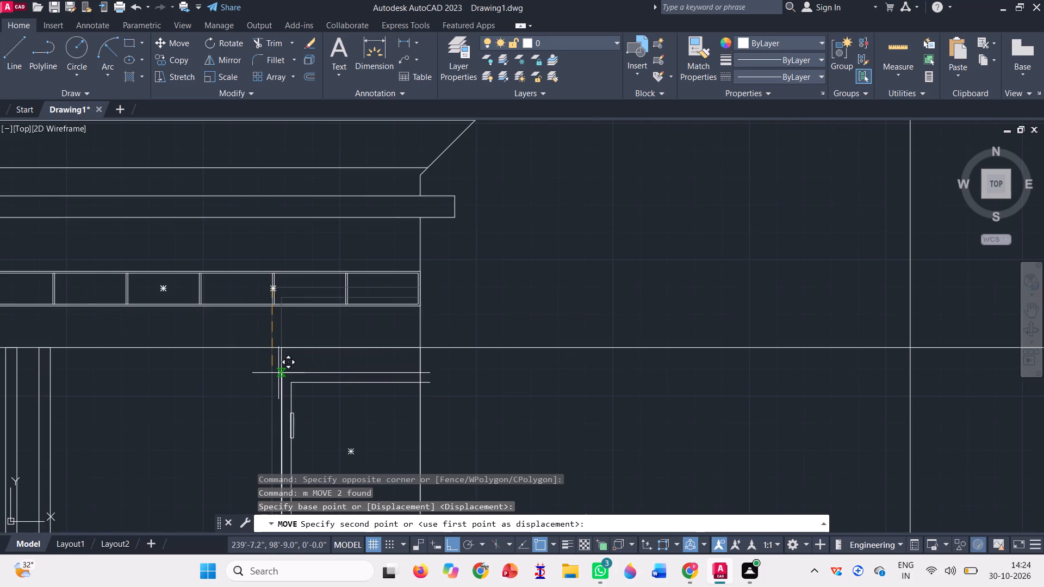
{"action": "scroll", "coordinate": [278, 371], "scroll_direction": "up", "scroll_amount": 2}
{"action": "scroll", "coordinate": [259, 289], "scroll_direction": "up", "scroll_amount": 2}
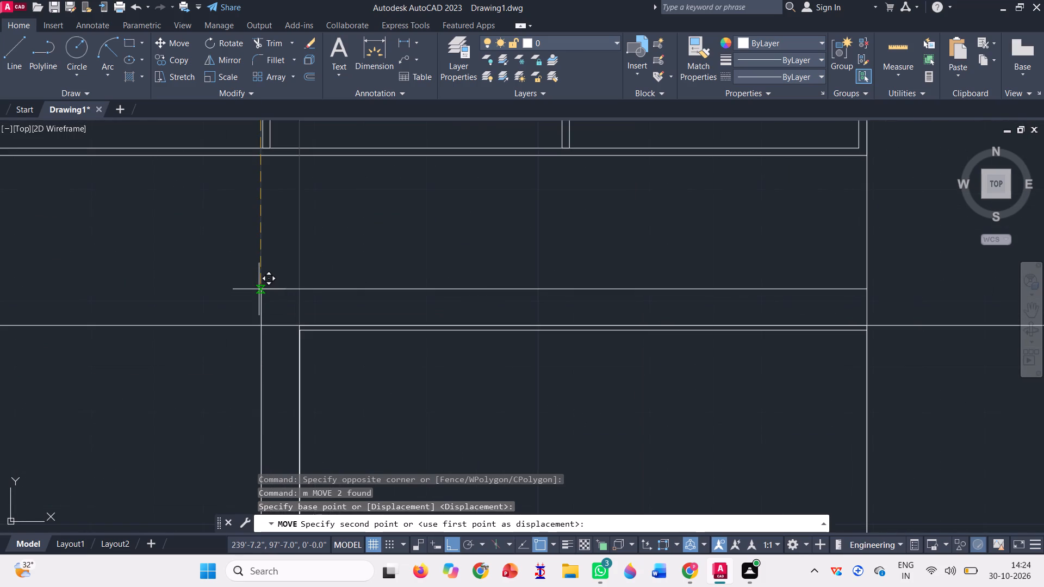
{"action": "left_click", "coordinate": [258, 282]}
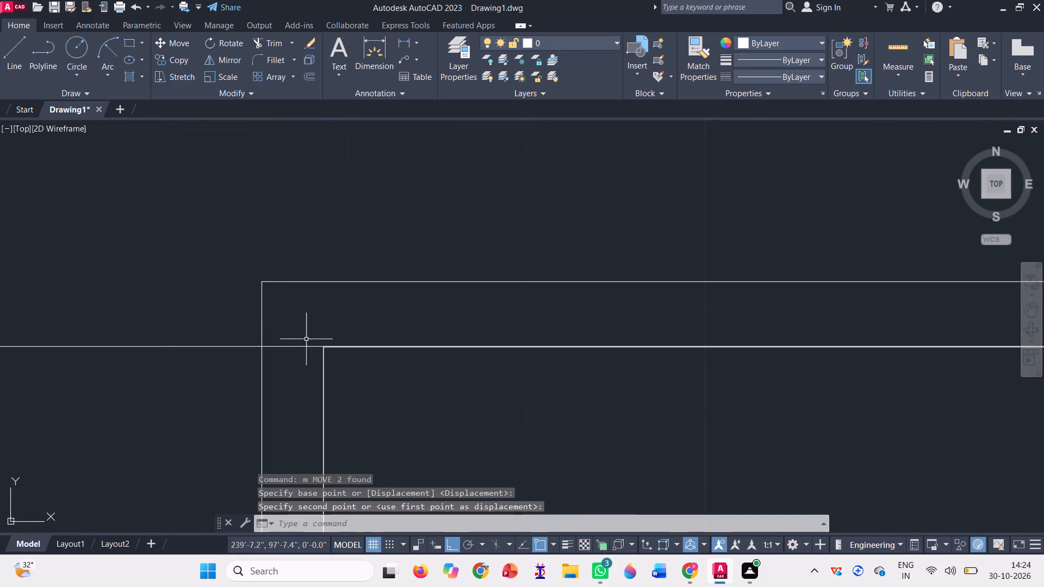
Move both upper door frame lines again so the inner frame's top corner snaps to the door leaf rectangle's top corner.
{"action": "scroll", "coordinate": [335, 355], "scroll_direction": "up", "scroll_amount": 4}
{"action": "scroll", "coordinate": [283, 317], "scroll_direction": "down", "scroll_amount": 4}
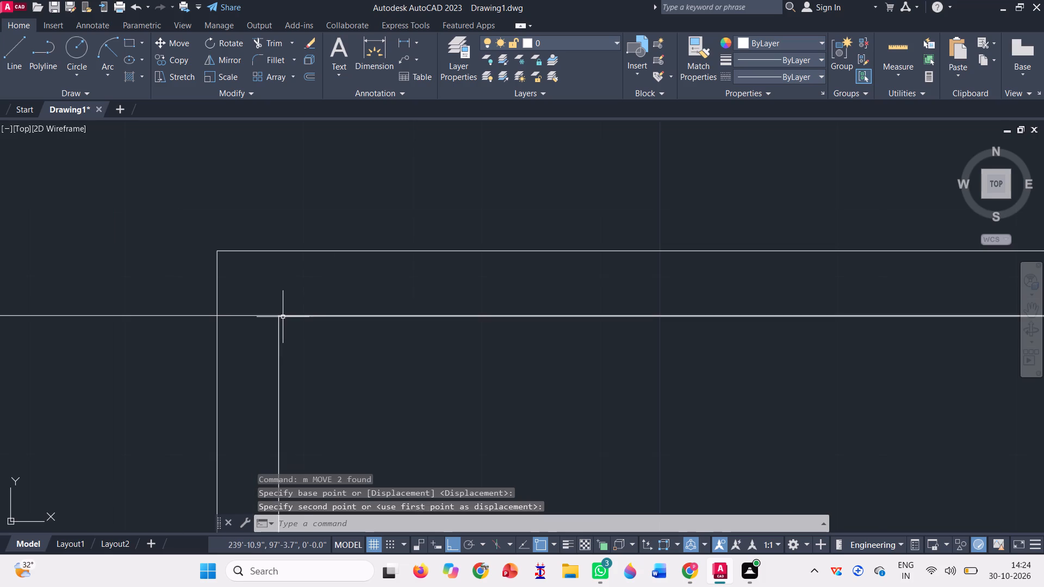
{"action": "left_click", "coordinate": [285, 276]}
{"action": "left_click", "coordinate": [241, 226]}
{"action": "scroll", "coordinate": [312, 294], "scroll_direction": "down", "scroll_amount": 5}
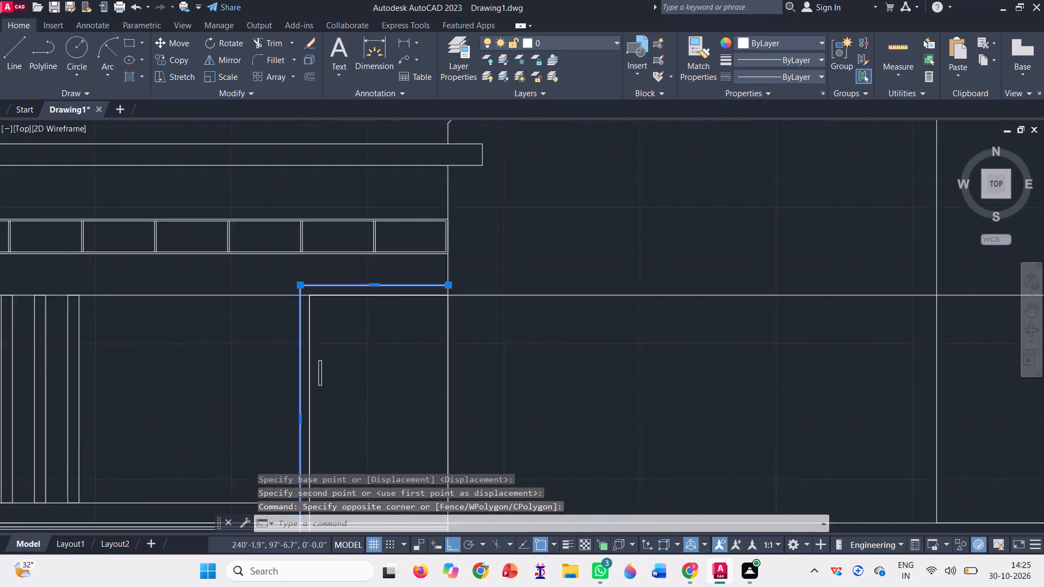
{"action": "scroll", "coordinate": [324, 458], "scroll_direction": "up", "scroll_amount": 3}
{"action": "left_click", "coordinate": [287, 429]}
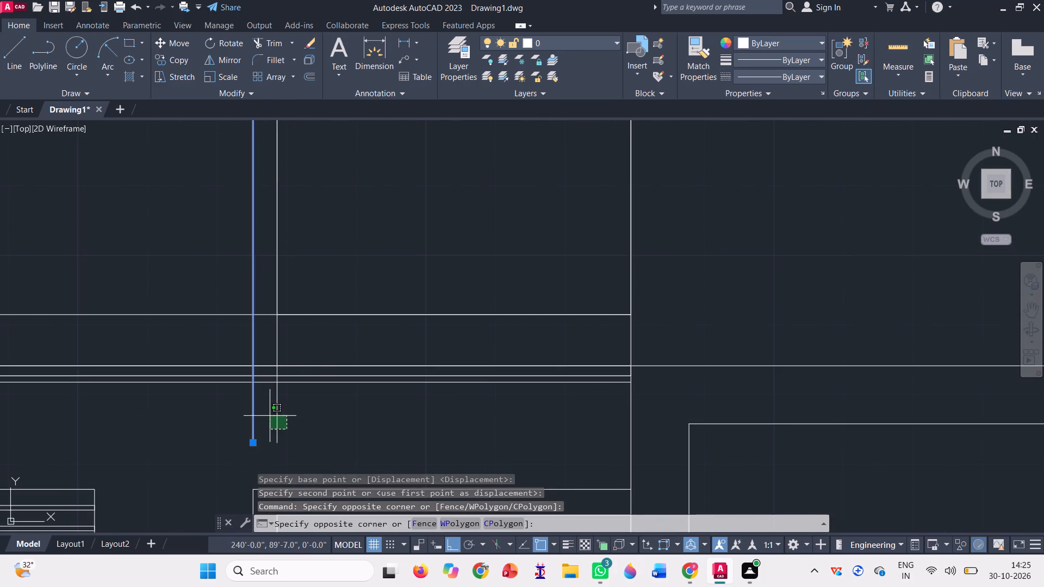
{"action": "left_click", "coordinate": [270, 416]}
{"action": "scroll", "coordinate": [297, 435], "scroll_direction": "down", "scroll_amount": 3}
{"action": "scroll", "coordinate": [325, 276], "scroll_direction": "up", "scroll_amount": 3}
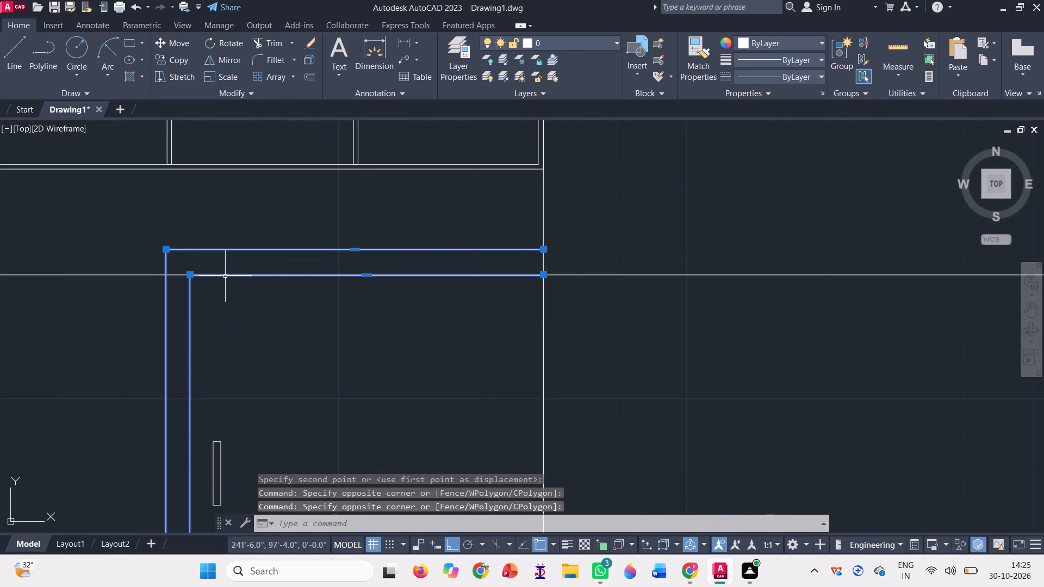
{"action": "type", "text": "m"}
{"action": "key", "text": "space"}
{"action": "scroll", "coordinate": [200, 275], "scroll_direction": "up", "scroll_amount": 8}
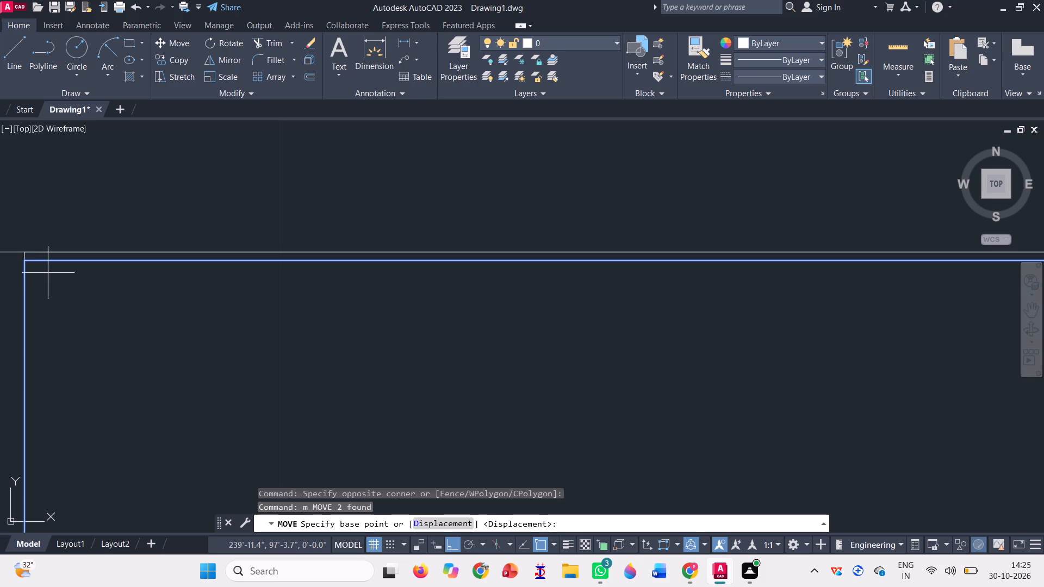
{"action": "left_click", "coordinate": [26, 257]}
{"action": "left_click", "coordinate": [24, 251]}
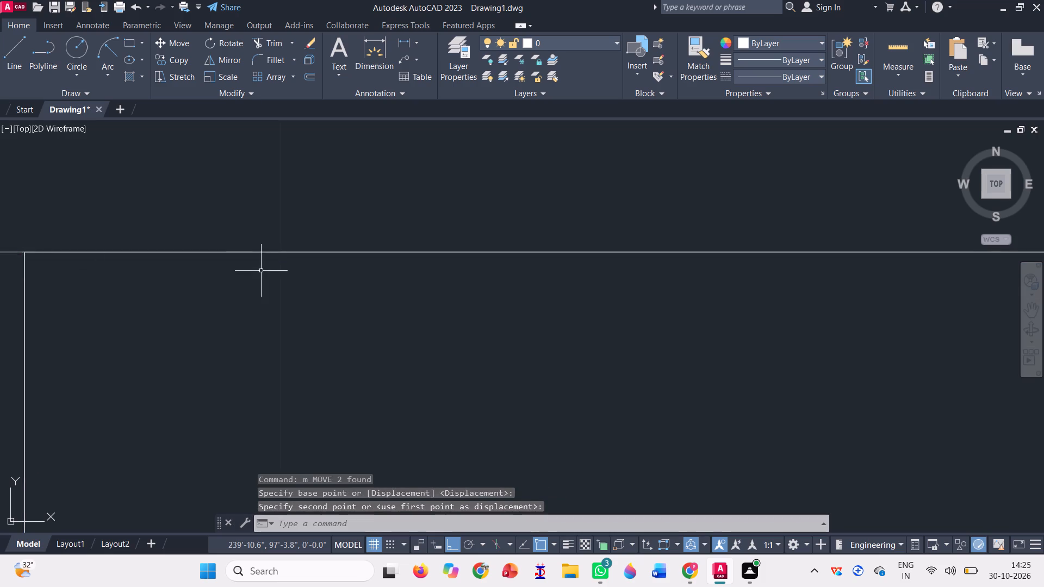
Draw the upper door's outer frame rectangle from the floor band's corner at the wall to the copied outer frame's top corner.
{"action": "scroll", "coordinate": [262, 269], "scroll_direction": "down", "scroll_amount": 11}
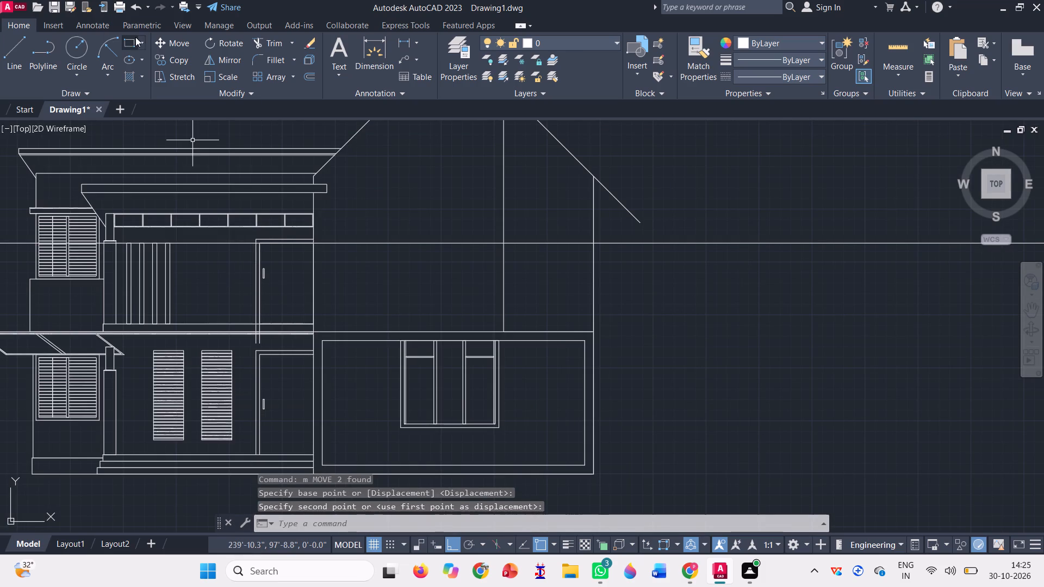
{"action": "left_click", "coordinate": [125, 42]}
{"action": "scroll", "coordinate": [325, 332], "scroll_direction": "up", "scroll_amount": 2}
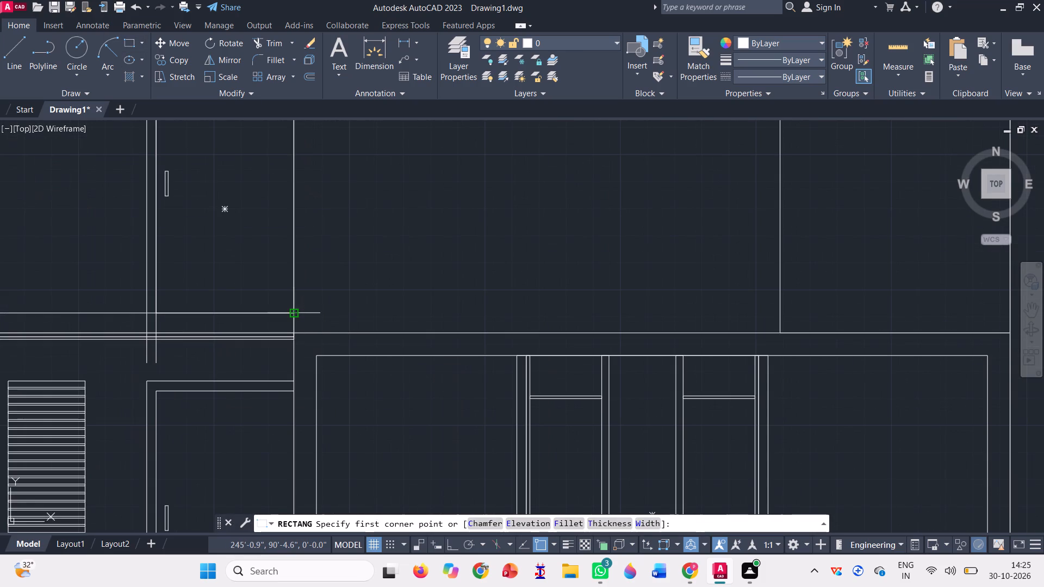
{"action": "left_click", "coordinate": [296, 312]}
{"action": "scroll", "coordinate": [332, 371], "scroll_direction": "down", "scroll_amount": 2}
{"action": "scroll", "coordinate": [280, 270], "scroll_direction": "up", "scroll_amount": 3}
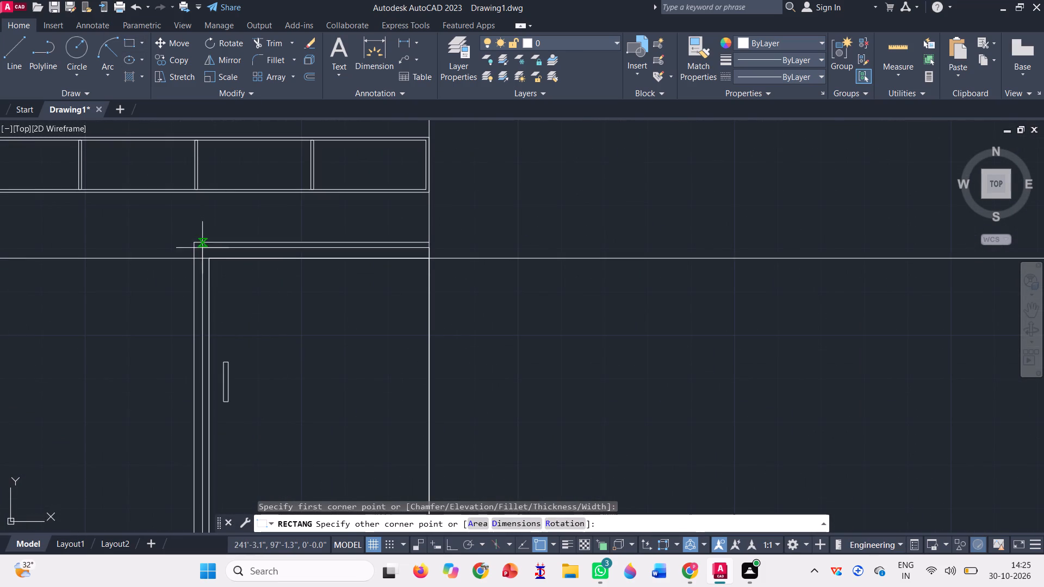
{"action": "left_click", "coordinate": [194, 242]}
Delete the two copied door frame lines that extend below the upper floor band, keeping the new rectangles.
{"action": "scroll", "coordinate": [235, 260], "scroll_direction": "down", "scroll_amount": 3}
{"action": "scroll", "coordinate": [219, 360], "scroll_direction": "up", "scroll_amount": 3}
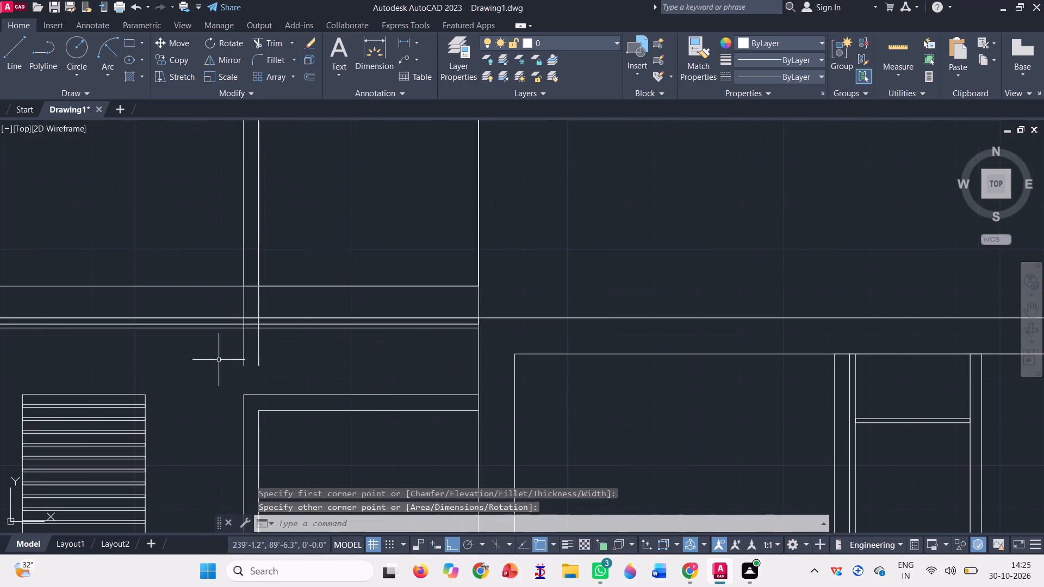
{"action": "left_click", "coordinate": [270, 362]}
{"action": "left_click", "coordinate": [225, 349]}
{"action": "scroll", "coordinate": [259, 379], "scroll_direction": "down", "scroll_amount": 3}
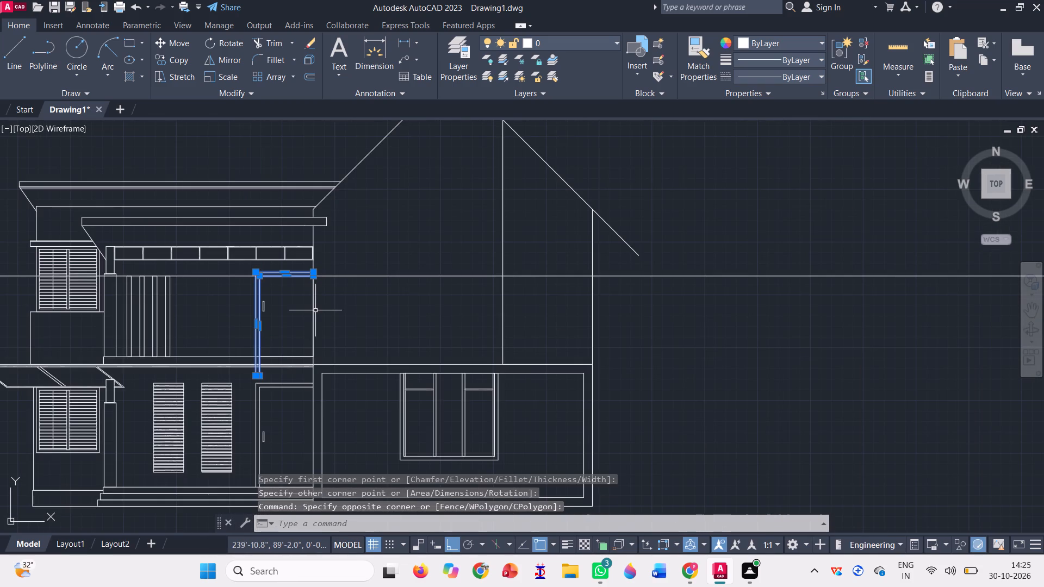
{"action": "key", "text": "Delete"}
Delete the horizontal construction line running through the tops of the slats.
{"action": "left_click", "coordinate": [394, 282]}
{"action": "left_click", "coordinate": [381, 261]}
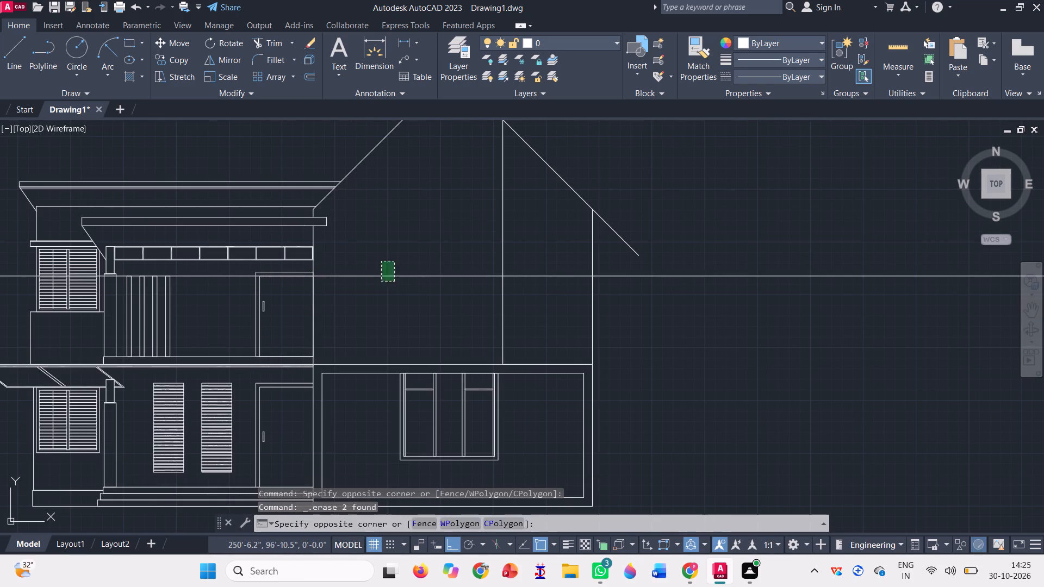
{"action": "key", "text": "Delete"}
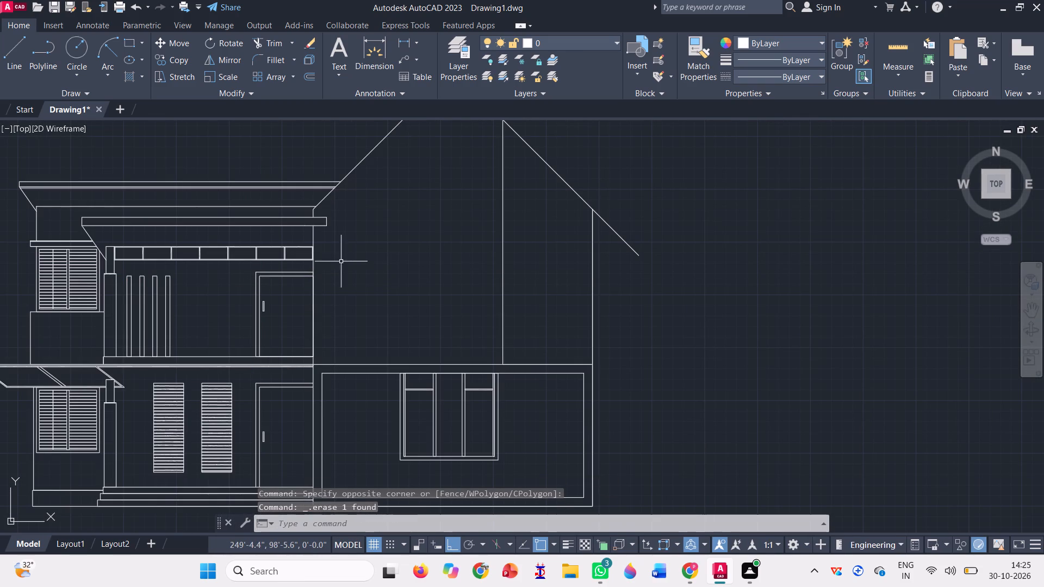
Move the upper door's handle straight down by about 10 inches.
{"action": "scroll", "coordinate": [283, 309], "scroll_direction": "up", "scroll_amount": 3}
{"action": "left_click", "coordinate": [212, 315]}
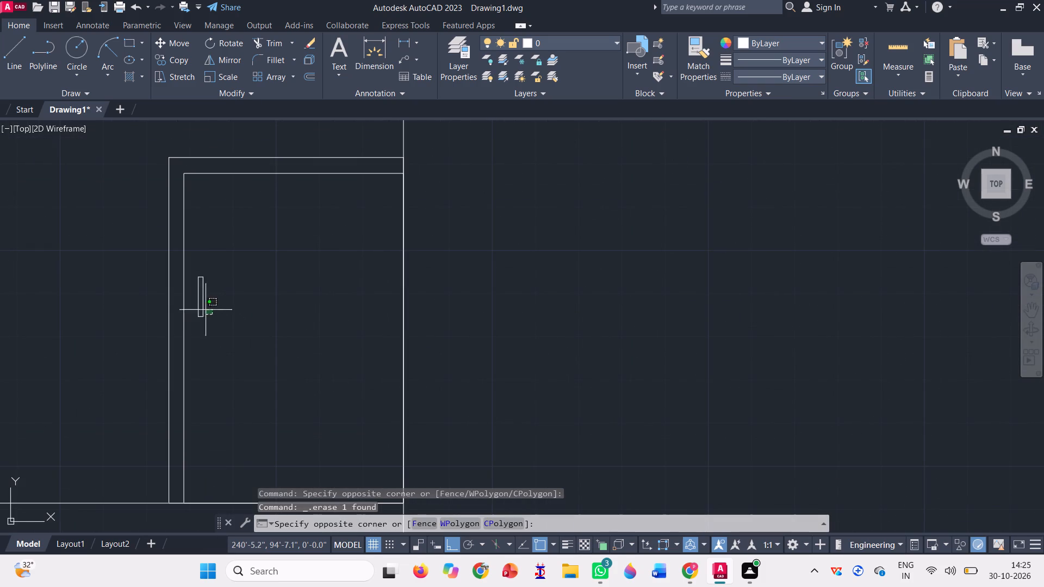
{"action": "left_click", "coordinate": [194, 299]}
{"action": "type", "text": "m"}
{"action": "key", "text": "space"}
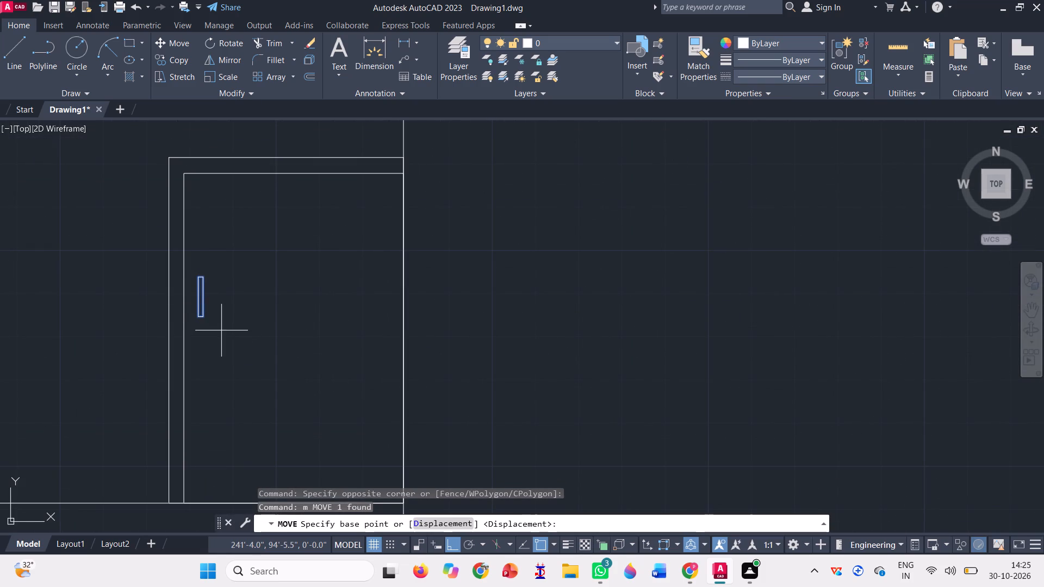
{"action": "left_click", "coordinate": [204, 319]}
{"action": "scroll", "coordinate": [204, 319], "scroll_direction": "down", "scroll_amount": 2}
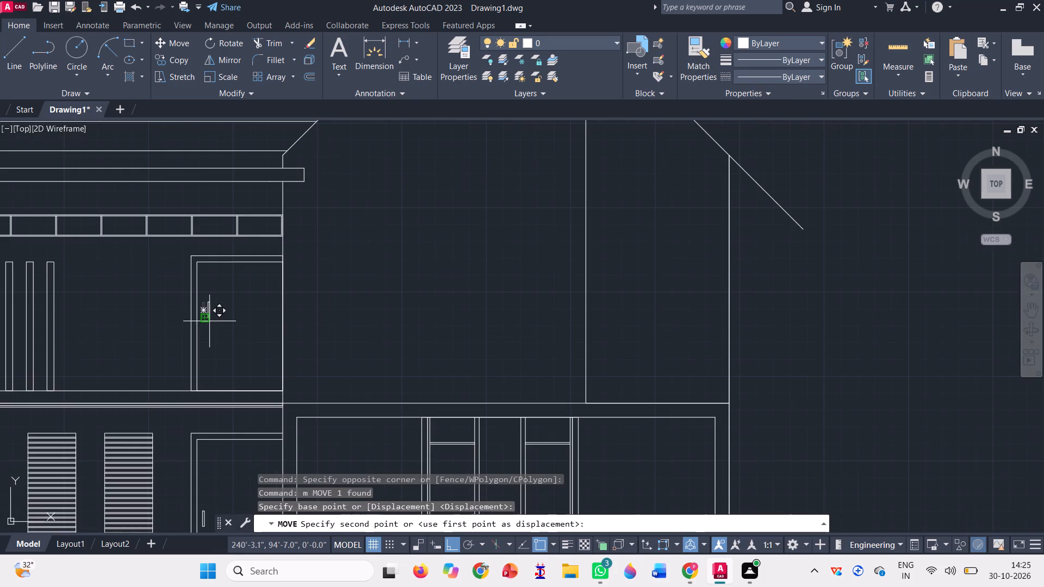
{"action": "scroll", "coordinate": [209, 330], "scroll_direction": "up", "scroll_amount": 2}
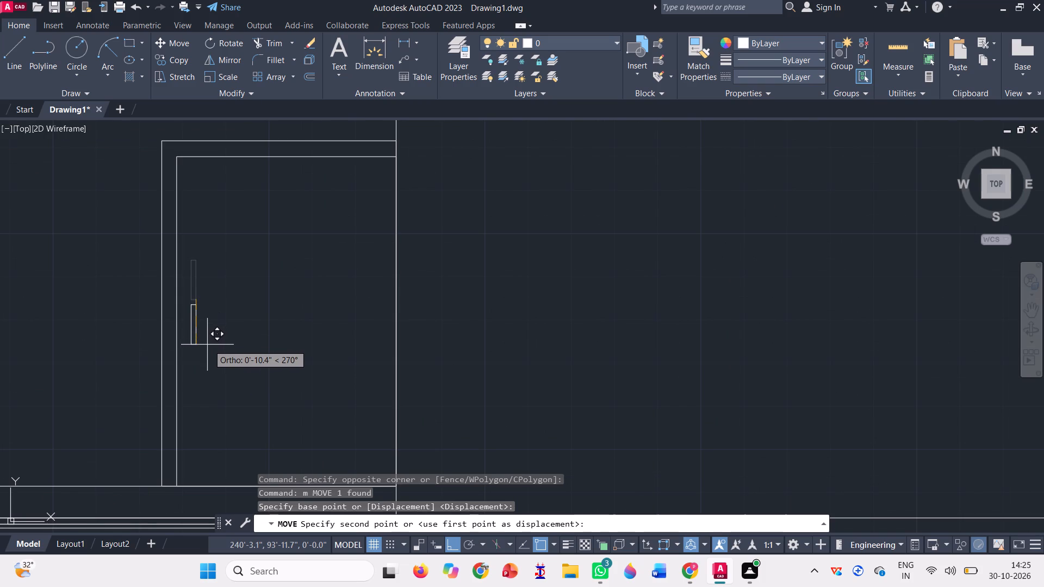
{"action": "left_click", "coordinate": [207, 345]}
{"action": "scroll", "coordinate": [281, 341], "scroll_direction": "down", "scroll_amount": 3}
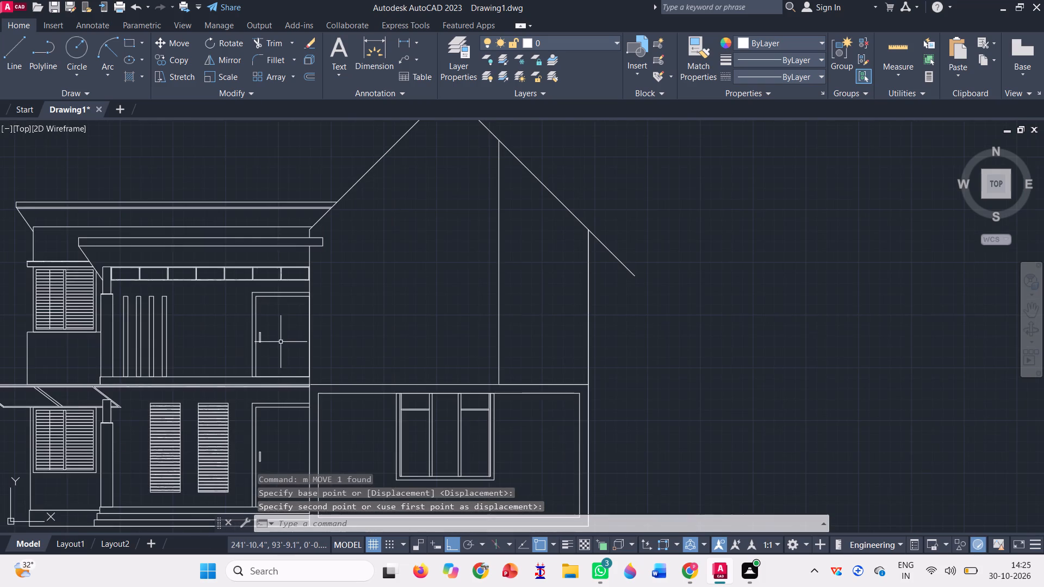
Move the upright slat nearest the upper door along the floor band towards the door, widening its gap to the other slats.
{"action": "scroll", "coordinate": [98, 344], "scroll_direction": "up", "scroll_amount": 2}
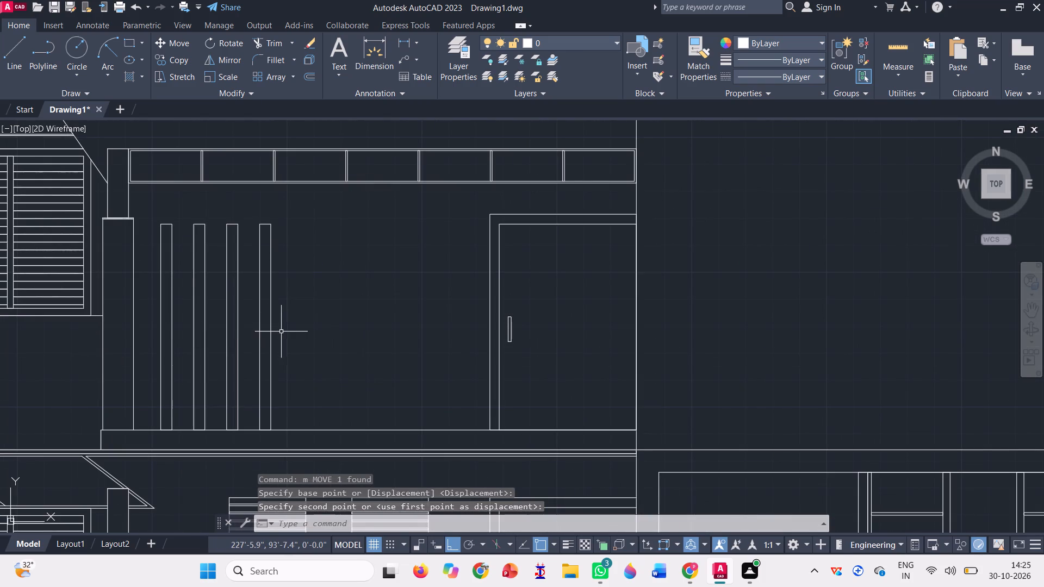
{"action": "left_click", "coordinate": [282, 331]}
{"action": "left_click", "coordinate": [259, 316]}
{"action": "scroll", "coordinate": [304, 292], "scroll_direction": "down", "scroll_amount": 2}
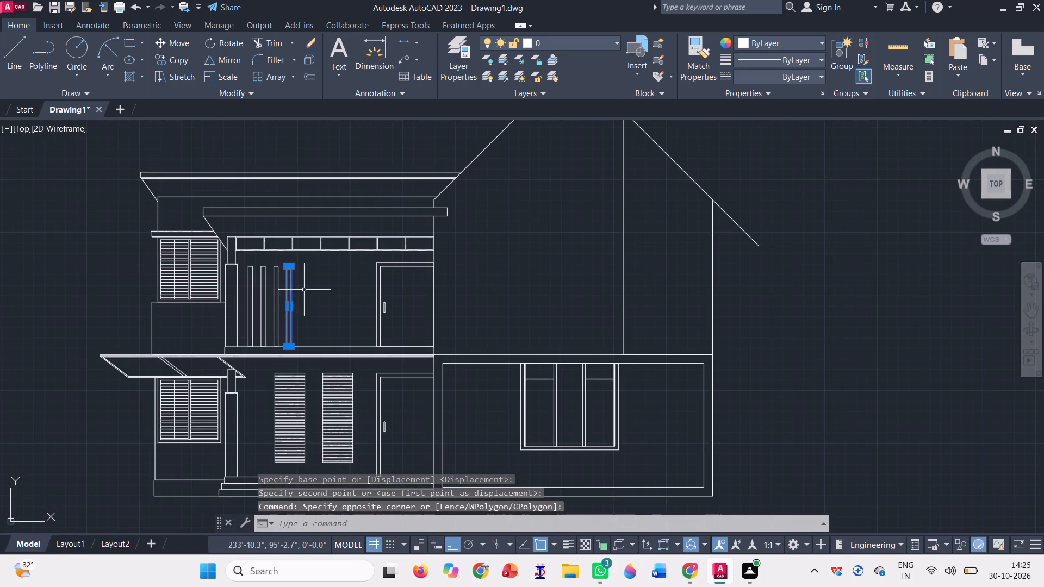
{"action": "type", "text": "m"}
{"action": "key", "text": "space"}
{"action": "scroll", "coordinate": [307, 357], "scroll_direction": "up", "scroll_amount": 2}
{"action": "left_click", "coordinate": [264, 332]}
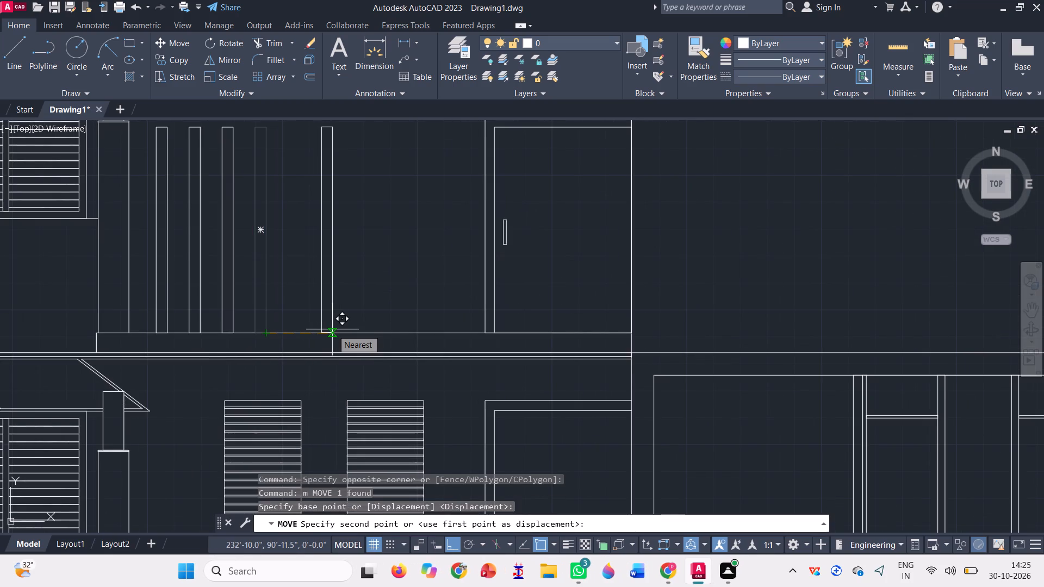
{"action": "left_click", "coordinate": [332, 329]}
Copy the third upright slat a short way along the floor band towards the moved slat.
{"action": "left_click", "coordinate": [226, 296]}
{"action": "left_click", "coordinate": [220, 292]}
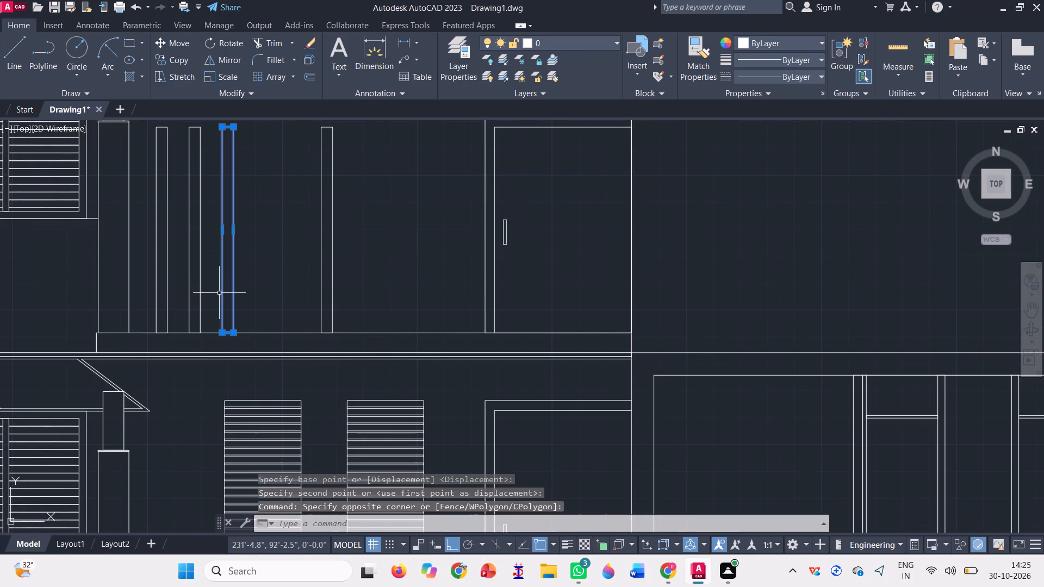
{"action": "type", "text": "co"}
{"action": "key", "text": "space"}
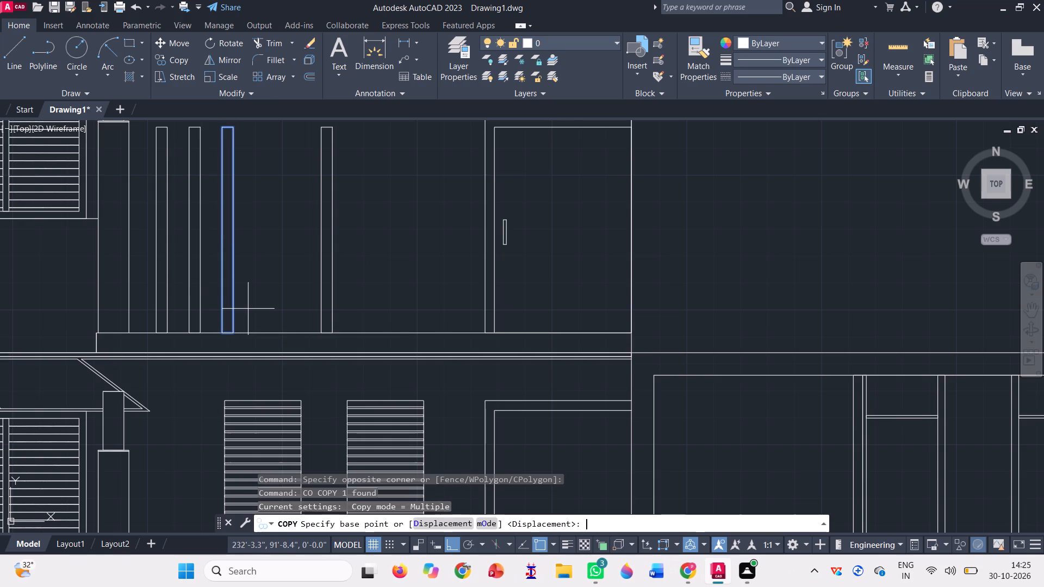
{"action": "left_click", "coordinate": [236, 334]}
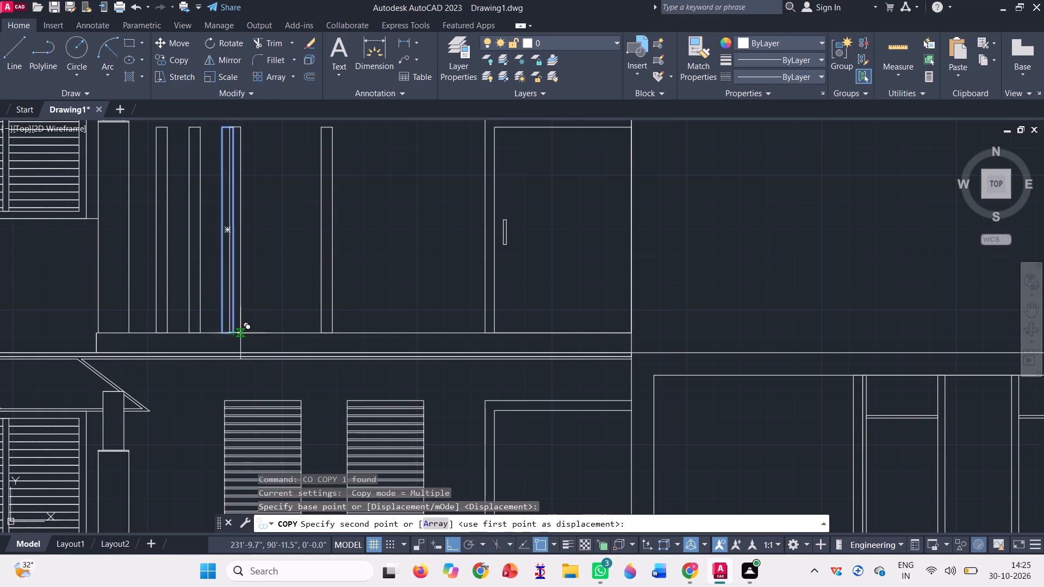
{"action": "left_click", "coordinate": [272, 336]}
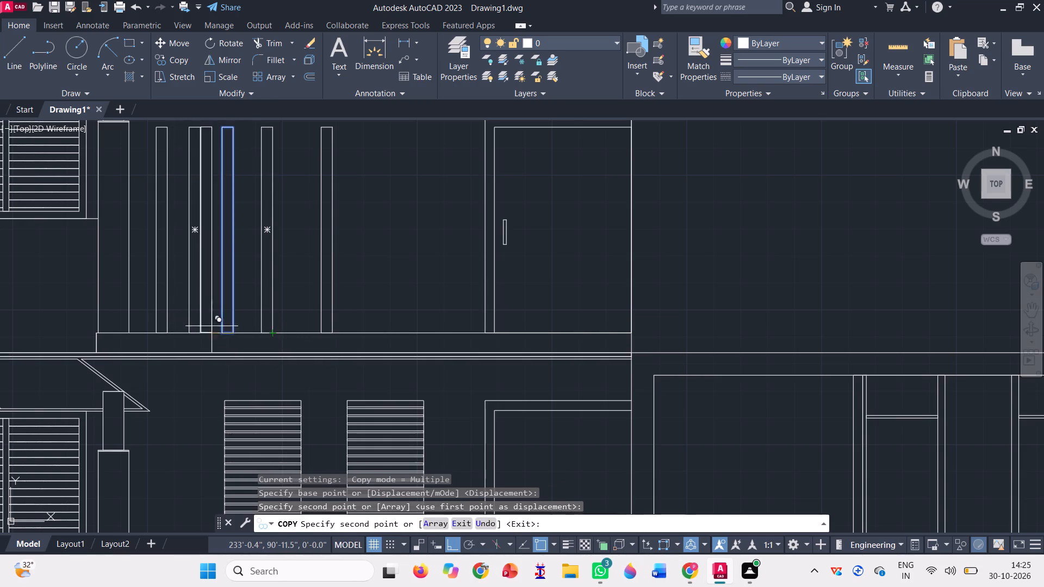
{"action": "key", "text": "Escape"}
Delete the three original closely spaced slats, keeping the new copy and the slat moved towards the door.
{"action": "left_click", "coordinate": [240, 294]}
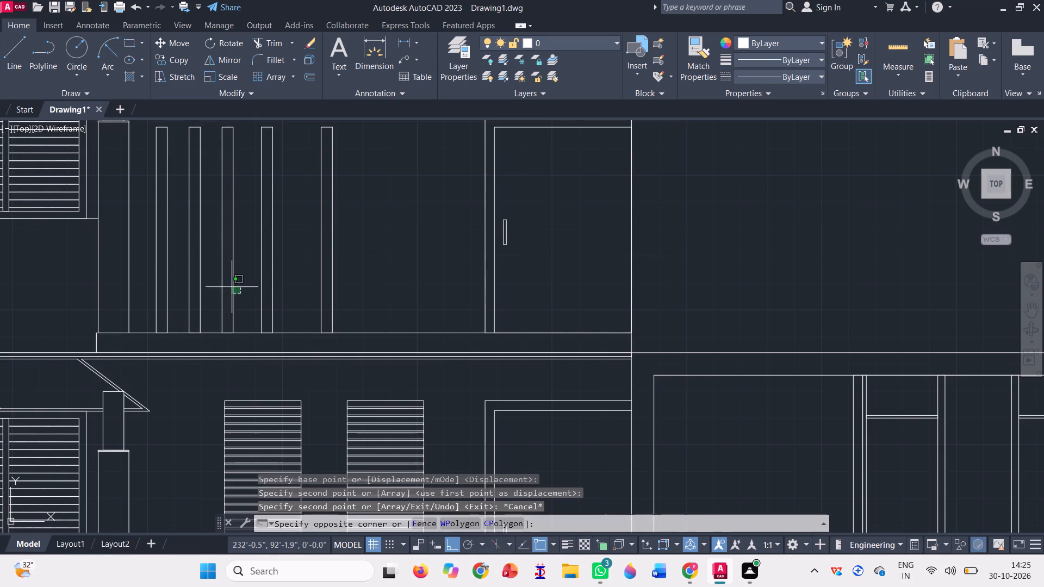
{"action": "left_click", "coordinate": [222, 281]}
{"action": "key", "text": "Delete"}
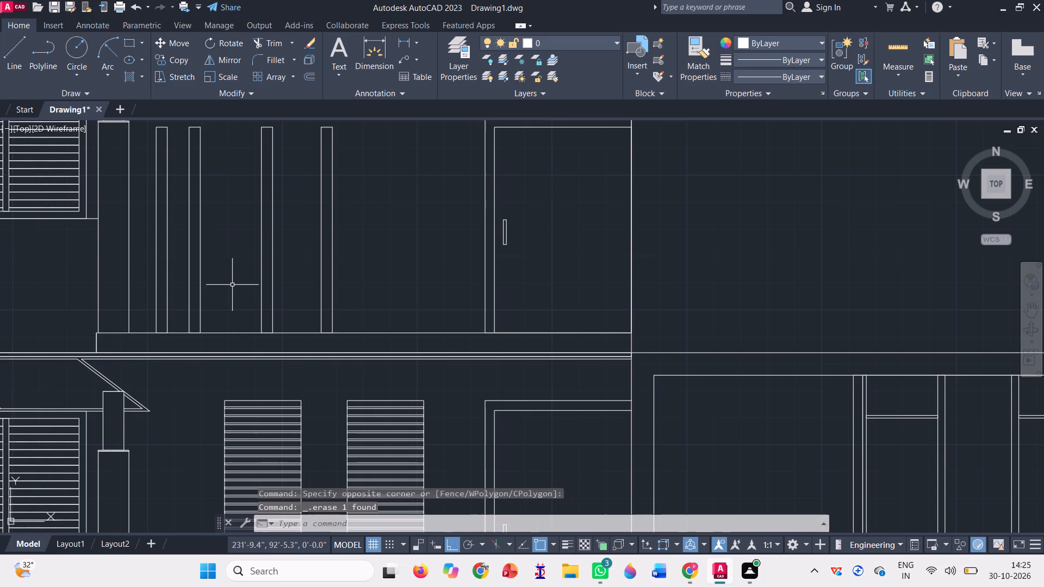
{"action": "left_click", "coordinate": [201, 264]}
{"action": "left_click", "coordinate": [169, 242]}
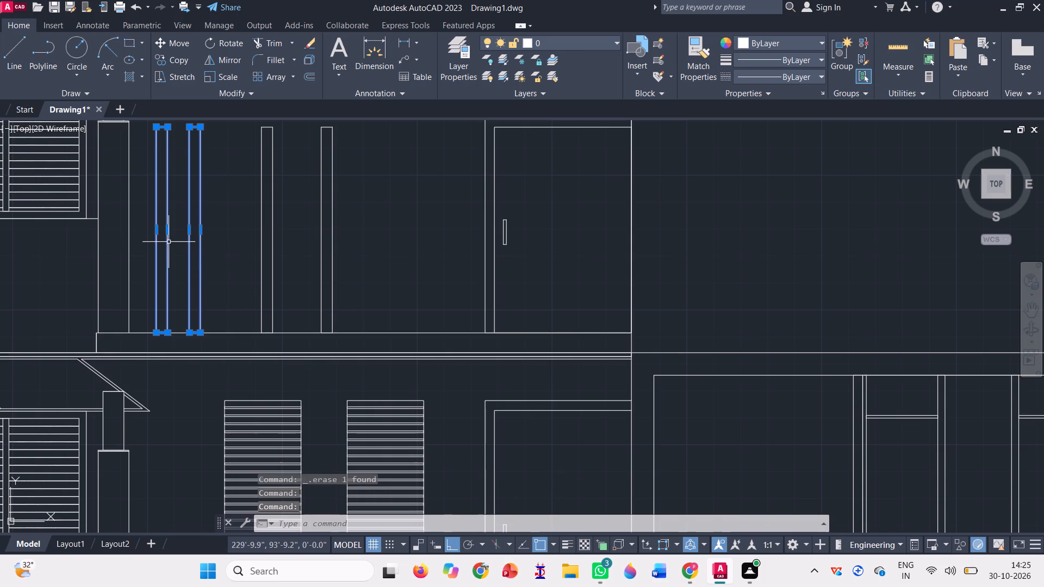
{"action": "key", "text": "Delete"}
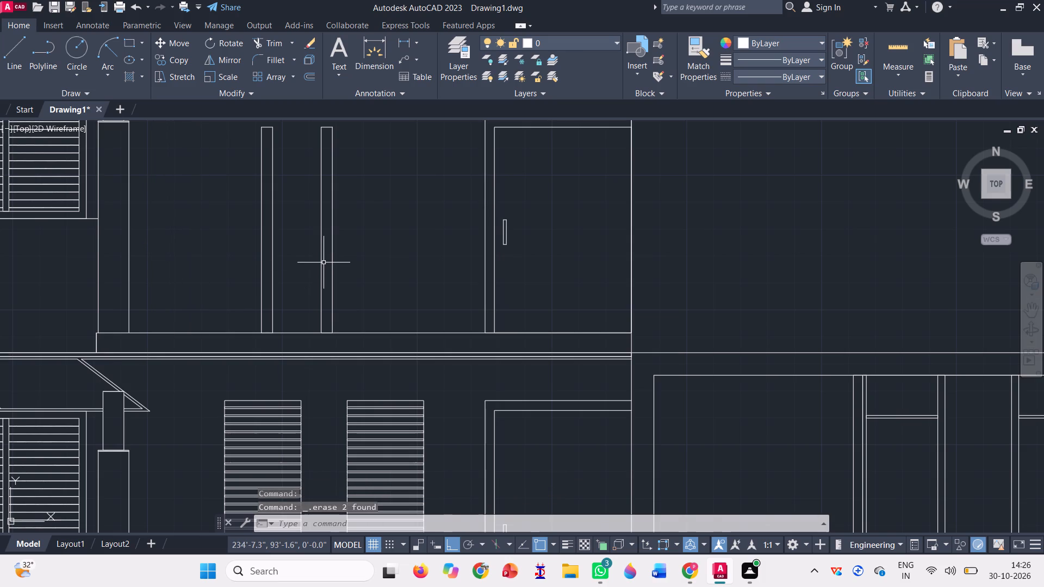
Copy the slat farther from the door twice towards the column, repeating the spacing between the two remaining slats.
{"action": "left_click", "coordinate": [289, 272]}
{"action": "left_click", "coordinate": [207, 235]}
{"action": "type", "text": "co"}
{"action": "key", "text": "space"}
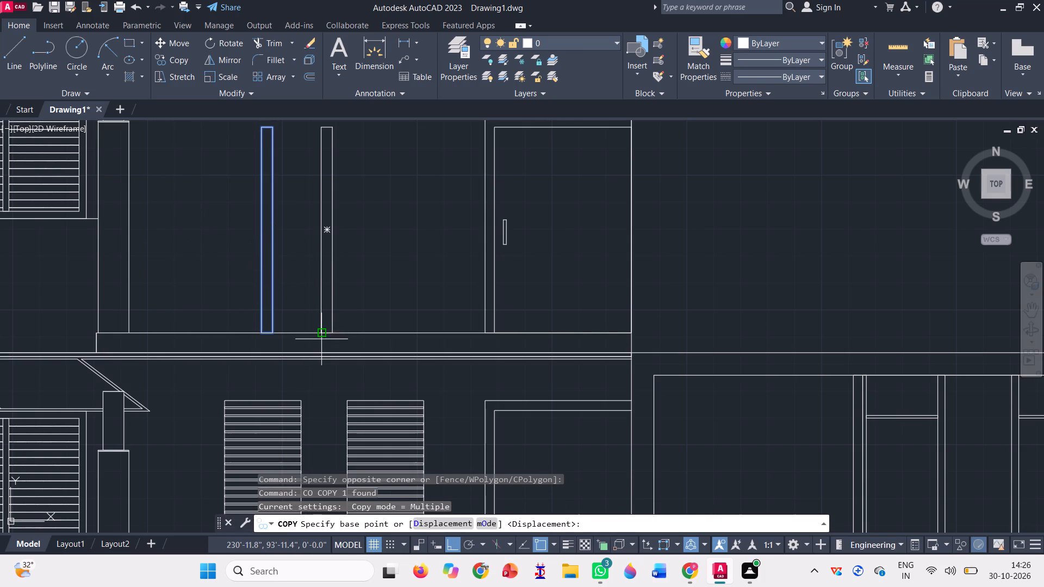
{"action": "left_click", "coordinate": [319, 333]}
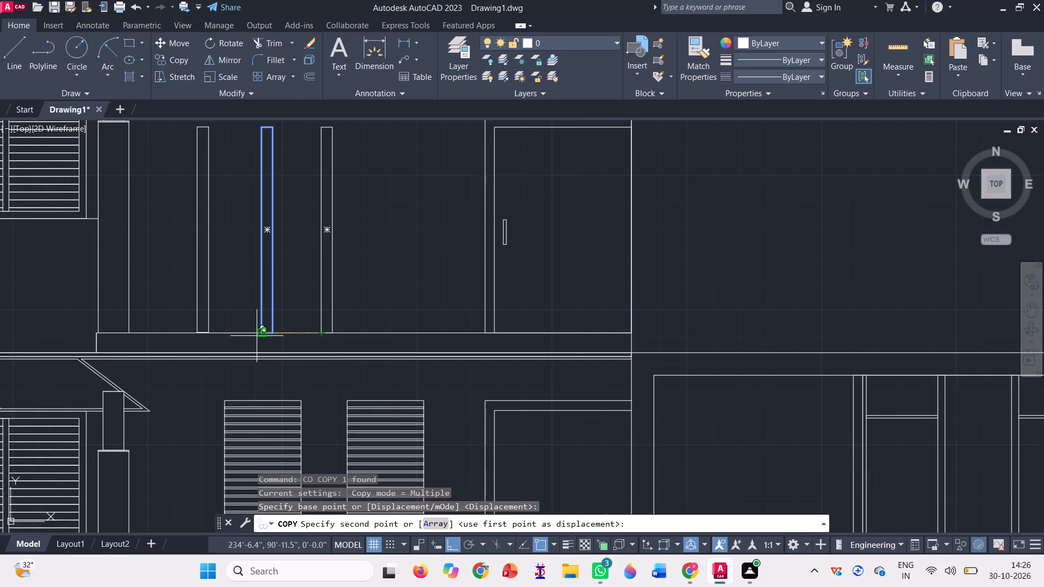
{"action": "left_click", "coordinate": [260, 333]}
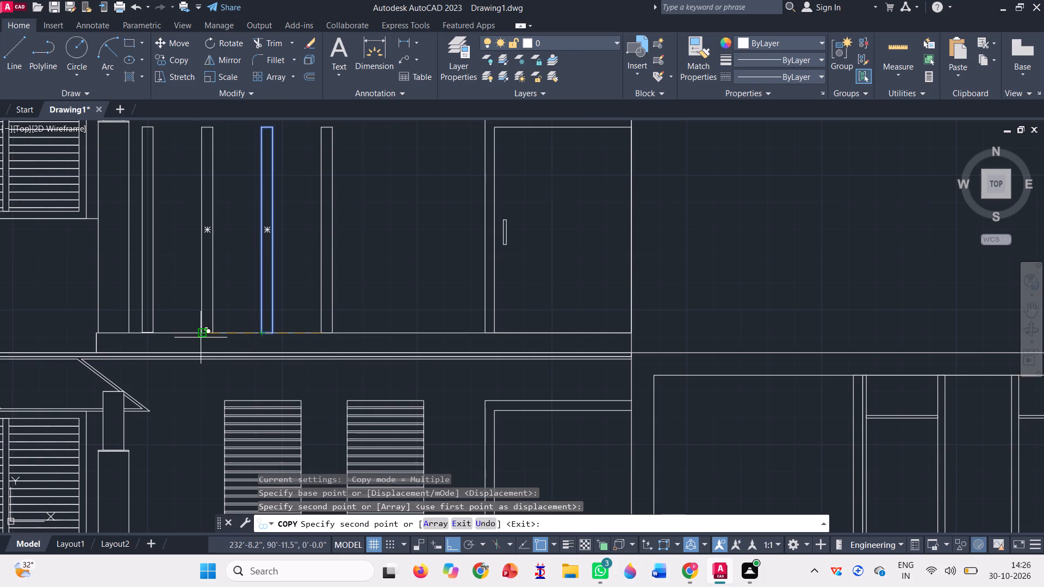
{"action": "left_click", "coordinate": [202, 332]}
{"action": "scroll", "coordinate": [261, 355], "scroll_direction": "down", "scroll_amount": 2}
{"action": "key", "text": "space"}
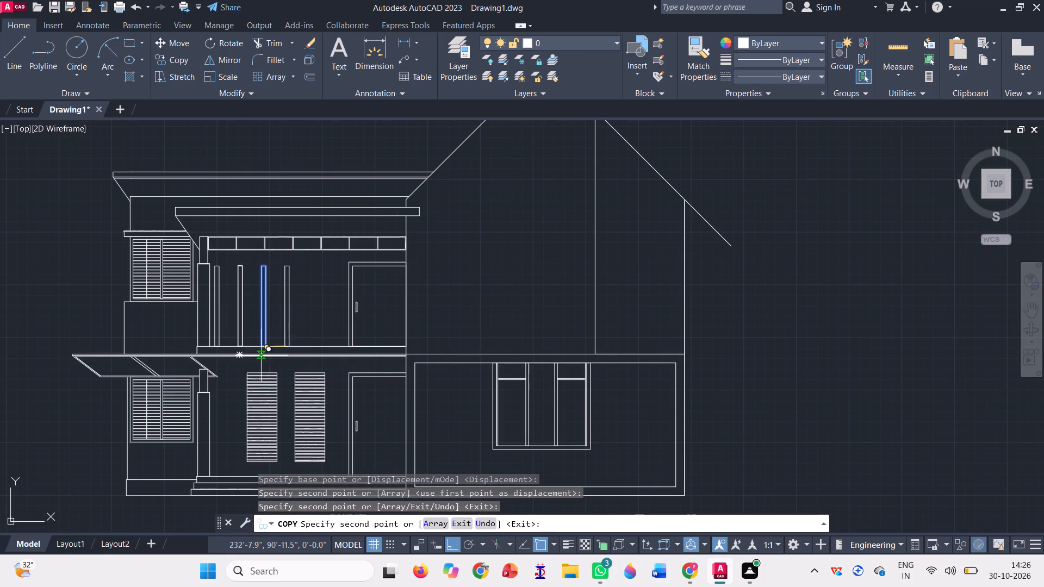
Move all four evenly spaced slats together horizontally, positioning them between the upper column and the door.
{"action": "scroll", "coordinate": [264, 305], "scroll_direction": "up", "scroll_amount": 1}
{"action": "left_click", "coordinate": [322, 305]}
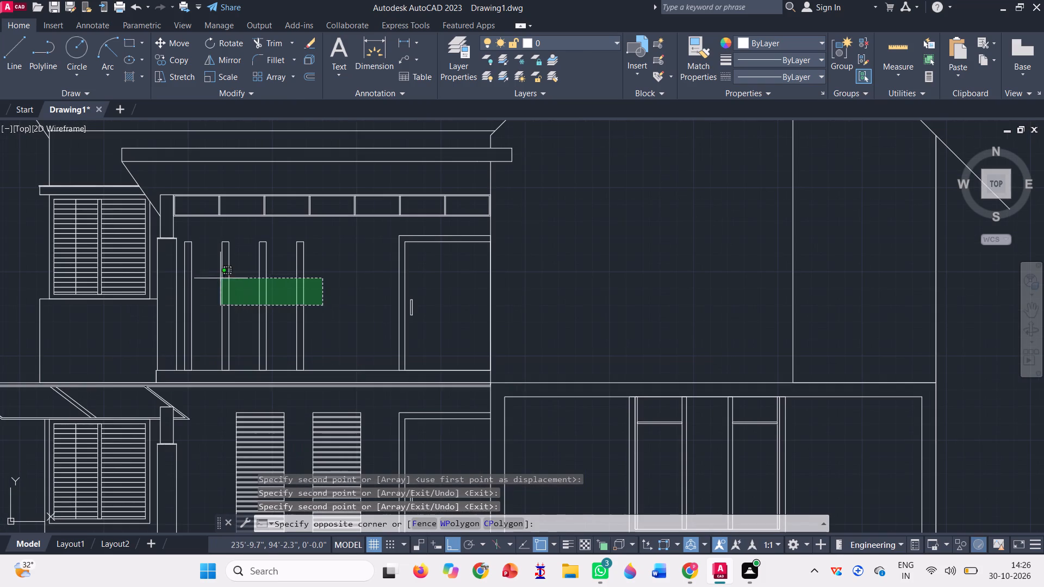
{"action": "scroll", "coordinate": [174, 265], "scroll_direction": "up", "scroll_amount": 2}
{"action": "left_click", "coordinate": [194, 264]}
{"action": "scroll", "coordinate": [191, 261], "scroll_direction": "down", "scroll_amount": 3}
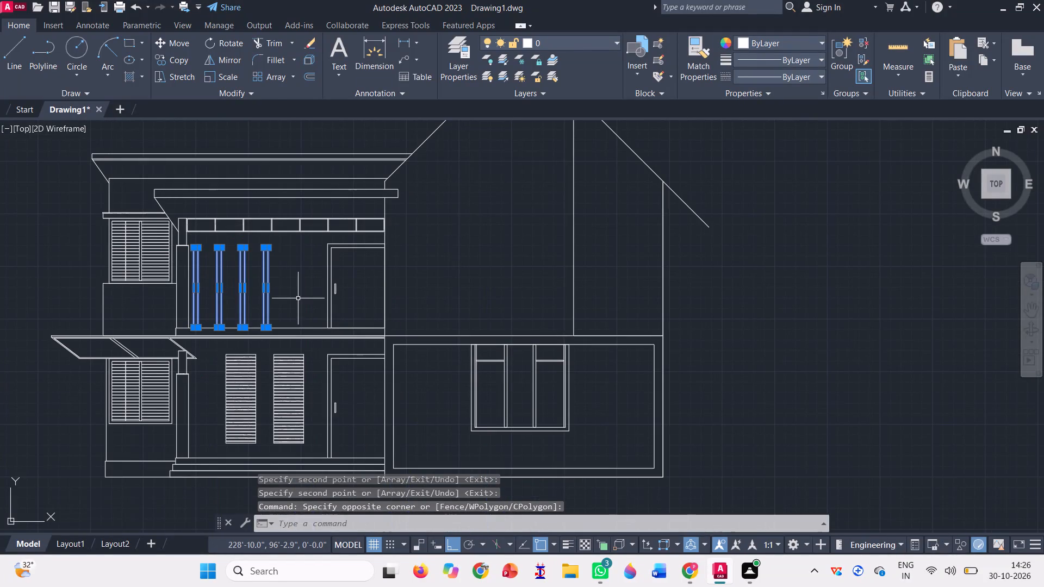
{"action": "type", "text": "m"}
{"action": "key", "text": "space"}
{"action": "scroll", "coordinate": [253, 336], "scroll_direction": "up", "scroll_amount": 2}
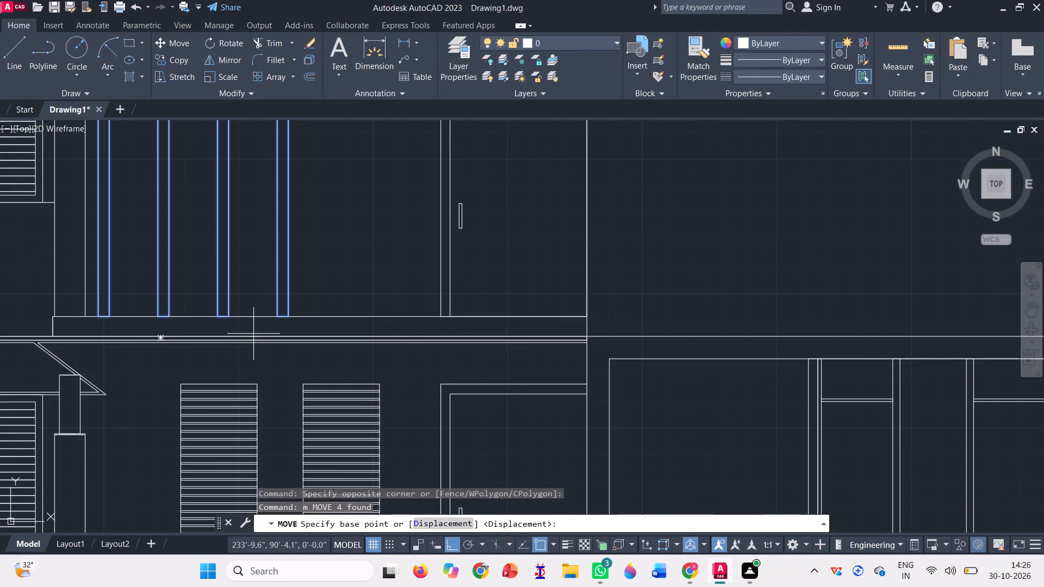
{"action": "left_click", "coordinate": [291, 316]}
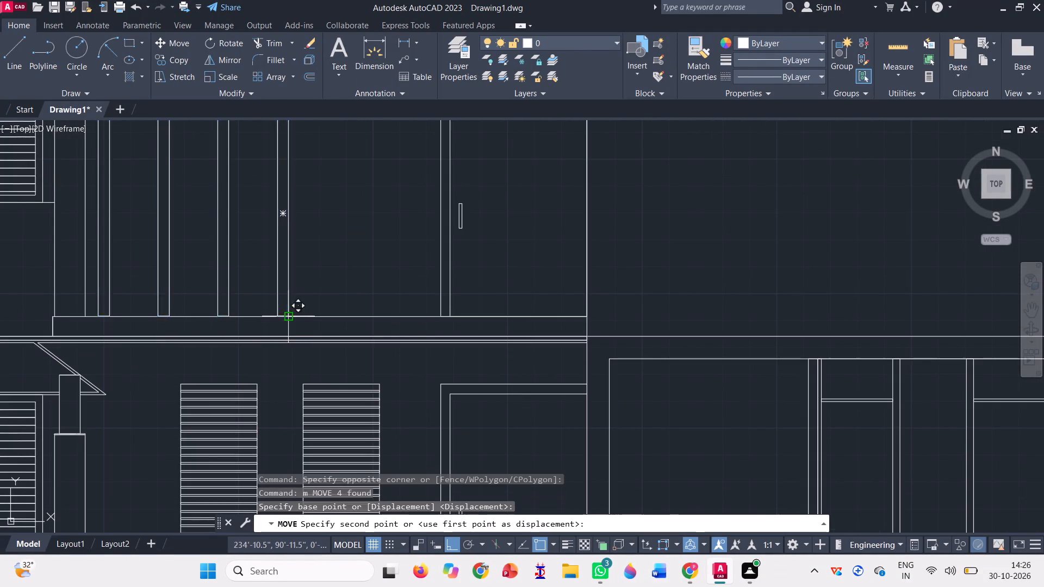
{"action": "left_click", "coordinate": [324, 320]}
{"action": "scroll", "coordinate": [278, 326], "scroll_direction": "down", "scroll_amount": 3}
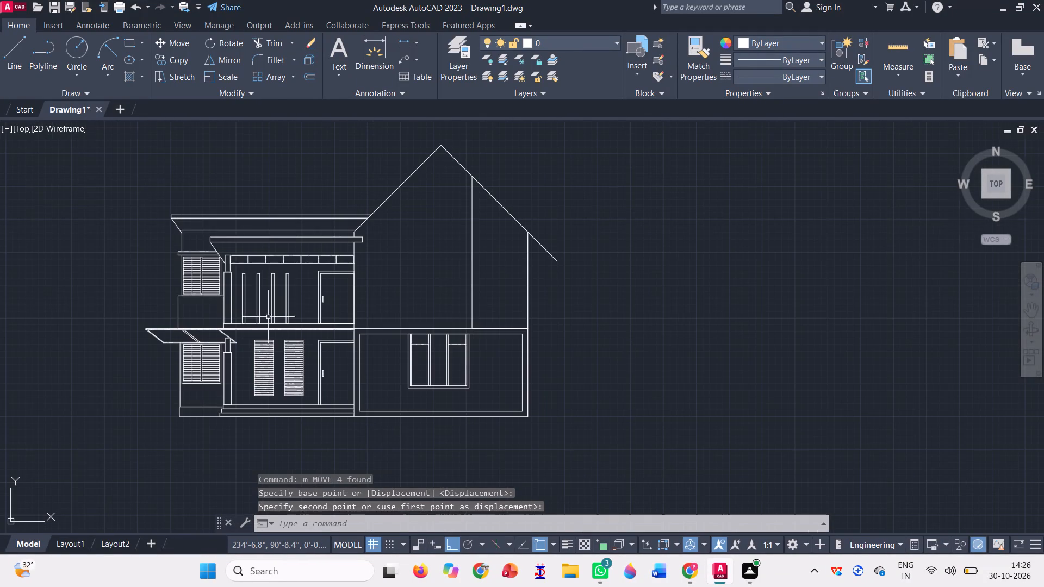
{"action": "key", "text": "Escape"}
Join the two sloping gable roof lines that meet at the peak into one polyline.
{"action": "scroll", "coordinate": [232, 326], "scroll_direction": "down", "scroll_amount": 1}
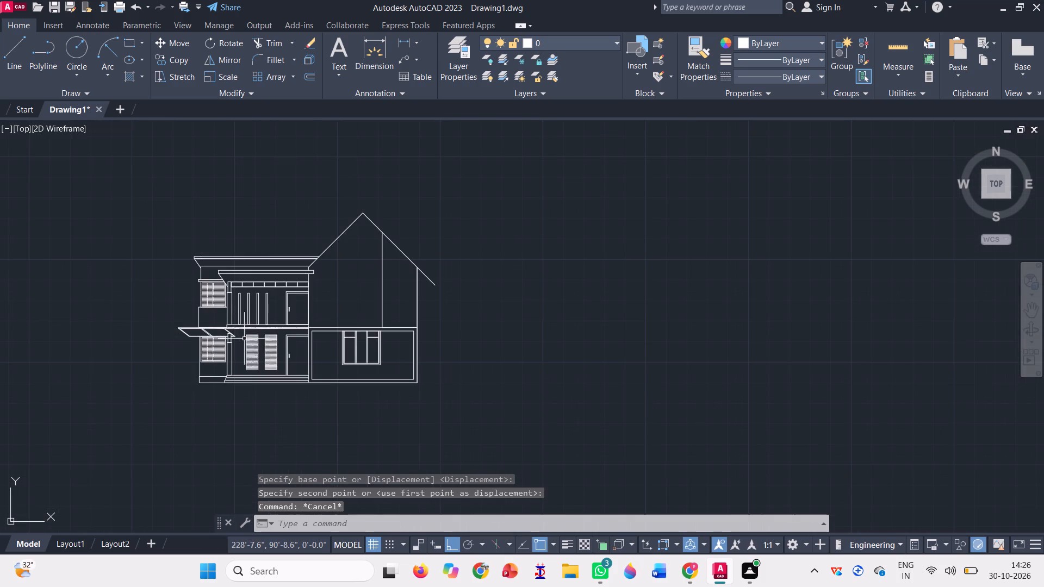
{"action": "scroll", "coordinate": [179, 295], "scroll_direction": "up", "scroll_amount": 1}
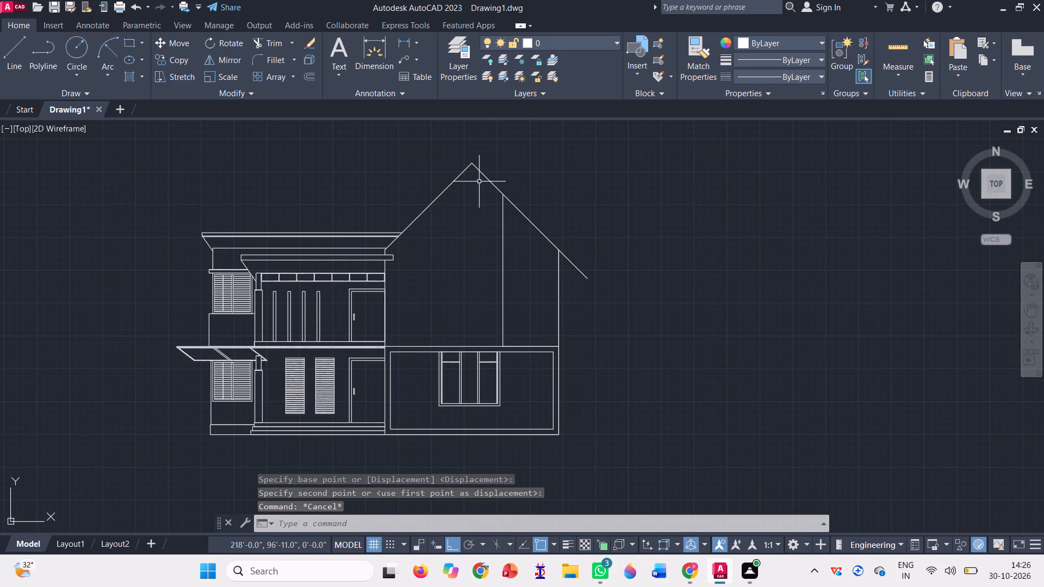
{"action": "scroll", "coordinate": [479, 182], "scroll_direction": "up", "scroll_amount": 1}
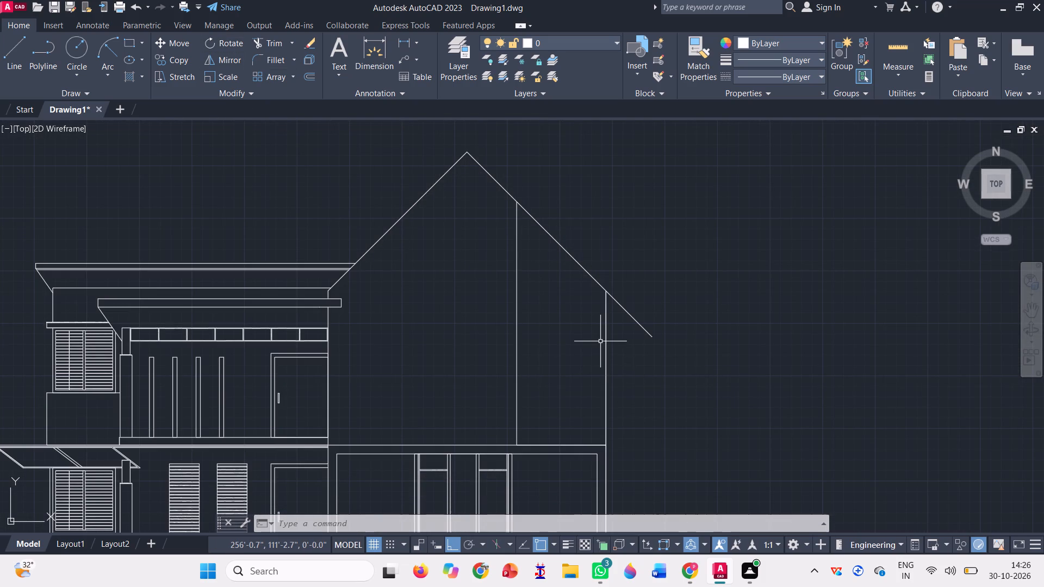
{"action": "left_click", "coordinate": [462, 190]}
{"action": "left_click", "coordinate": [405, 151]}
{"action": "left_click", "coordinate": [499, 166]}
{"action": "left_click", "coordinate": [464, 174]}
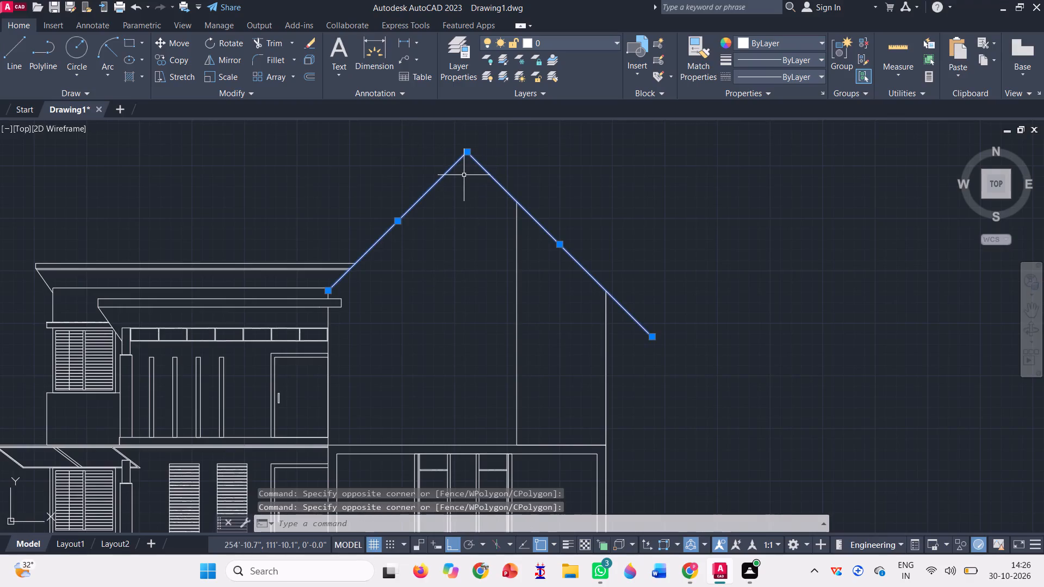
{"action": "type", "text": "j"}
{"action": "key", "text": "space"}
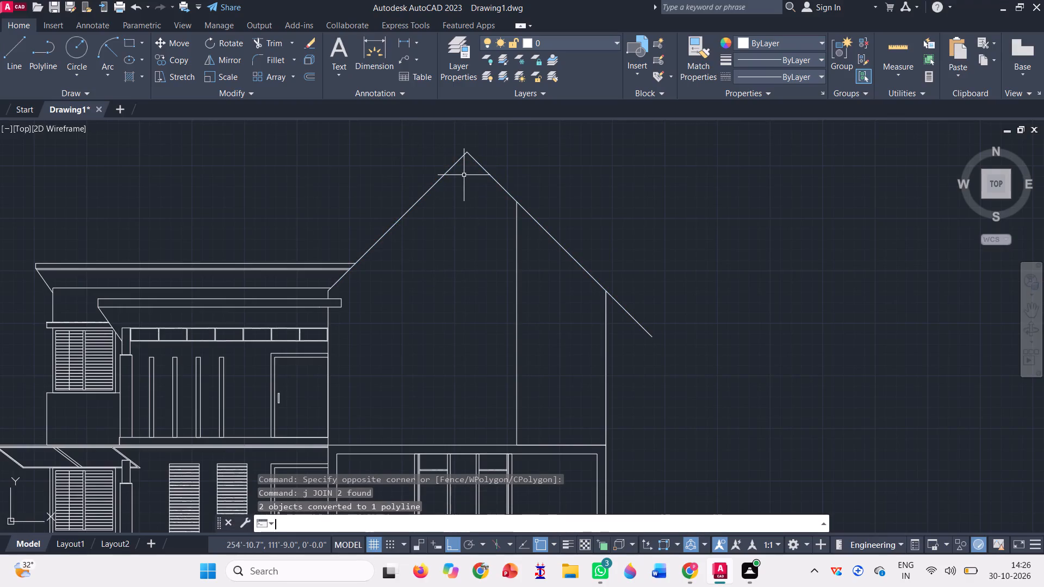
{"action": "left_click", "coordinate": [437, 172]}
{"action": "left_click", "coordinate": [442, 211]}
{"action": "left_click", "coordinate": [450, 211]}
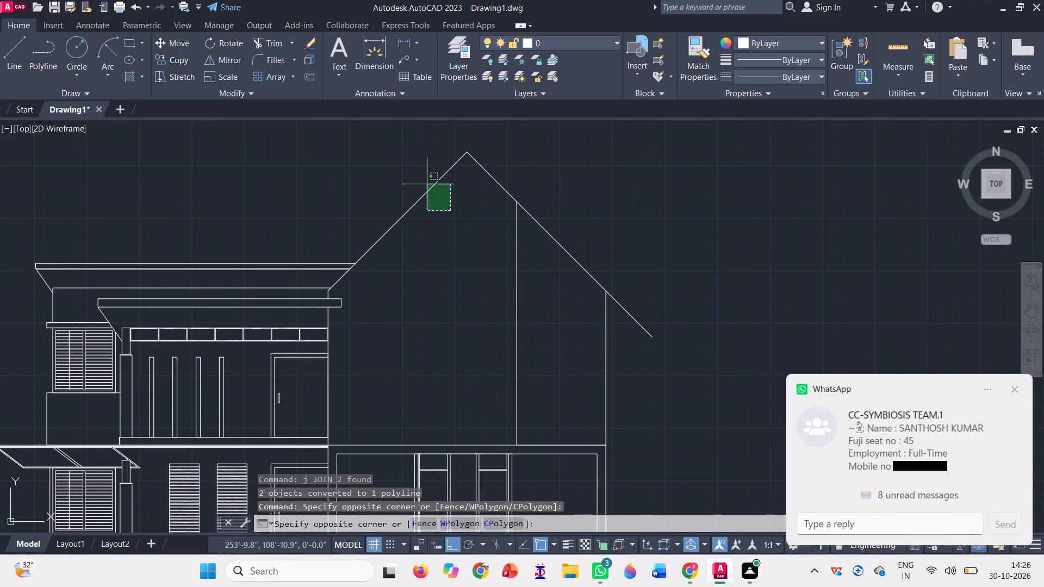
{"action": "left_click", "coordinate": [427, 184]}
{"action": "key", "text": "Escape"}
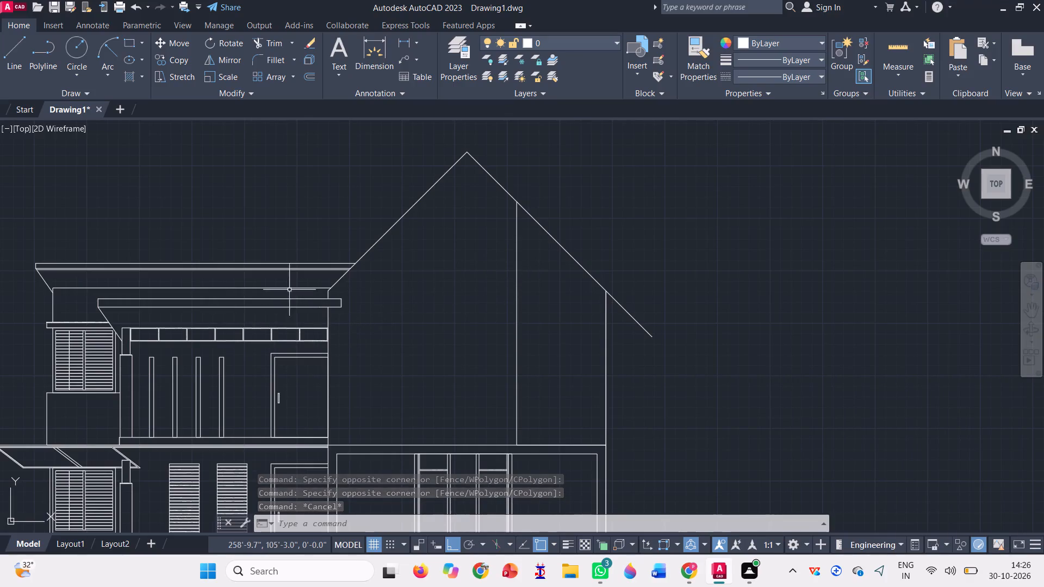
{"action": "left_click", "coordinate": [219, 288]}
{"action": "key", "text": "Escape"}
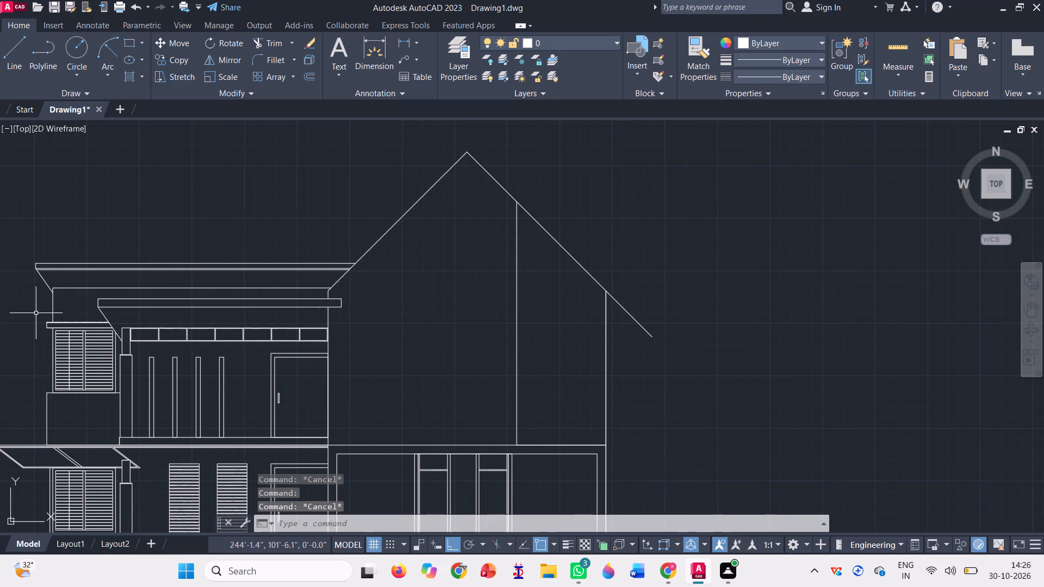
Join the vertical wall line above the upper louvred window with the horizontal line under the top roof slab.
{"action": "scroll", "coordinate": [34, 311], "scroll_direction": "up", "scroll_amount": 3}
{"action": "left_click", "coordinate": [110, 287]}
{"action": "left_click", "coordinate": [80, 277]}
{"action": "left_click", "coordinate": [144, 222]}
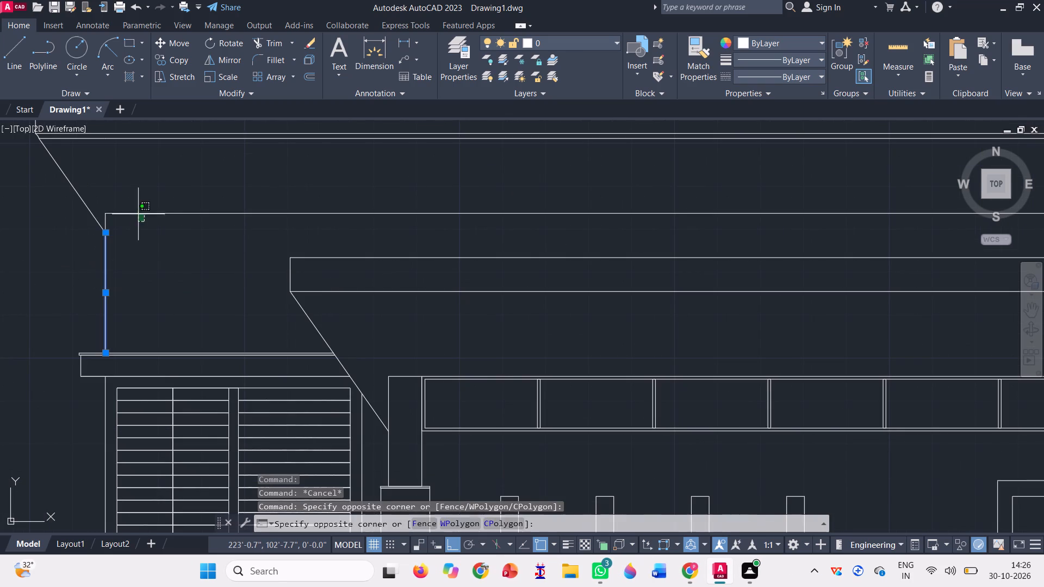
{"action": "left_click", "coordinate": [125, 196]}
{"action": "key", "text": "j"}
{"action": "key", "text": "Return"}
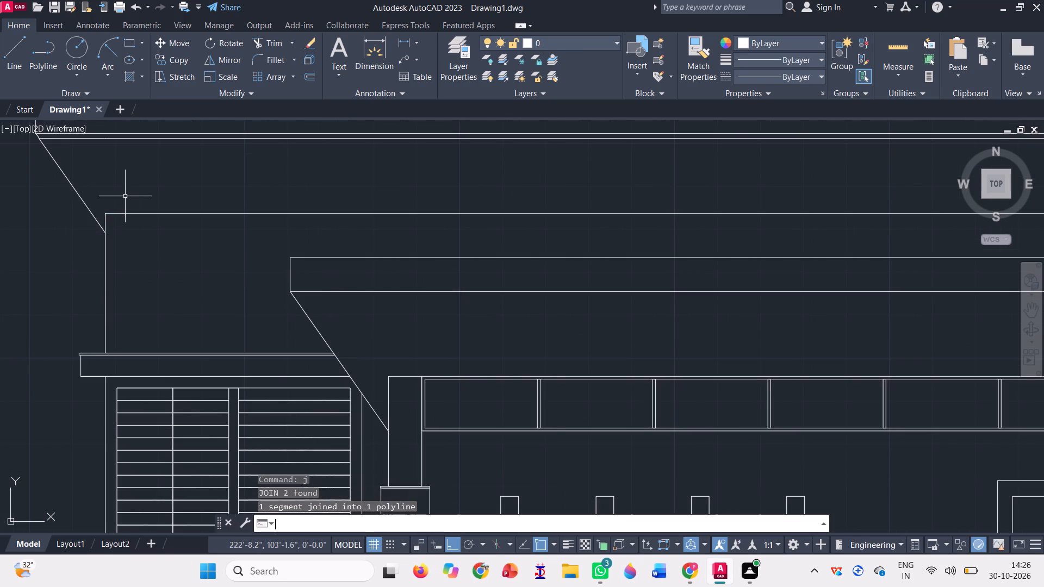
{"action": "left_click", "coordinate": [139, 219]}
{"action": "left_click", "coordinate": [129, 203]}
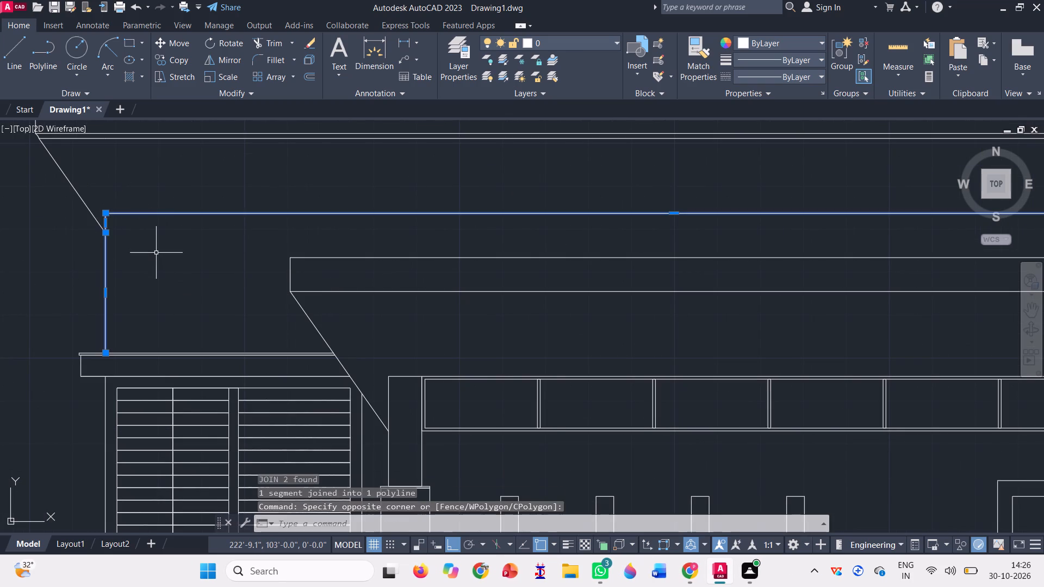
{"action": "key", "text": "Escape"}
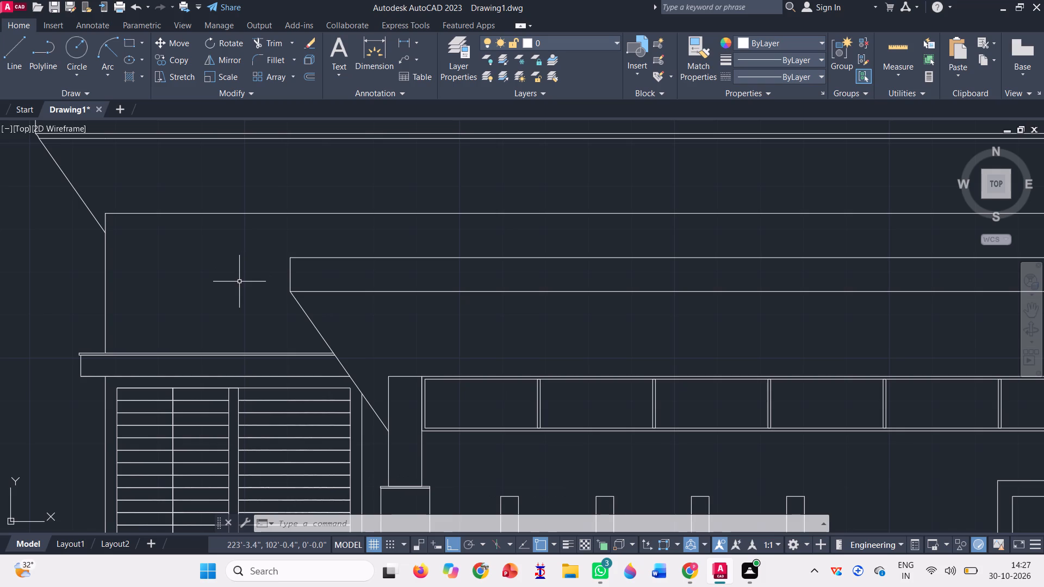
With ortho off and polar tracking on, draw an inner line parallel to the gable's left slope, from just below the peak past the wall line.
{"action": "scroll", "coordinate": [225, 280], "scroll_direction": "down", "scroll_amount": 2}
{"action": "scroll", "coordinate": [150, 266], "scroll_direction": "down", "scroll_amount": 1}
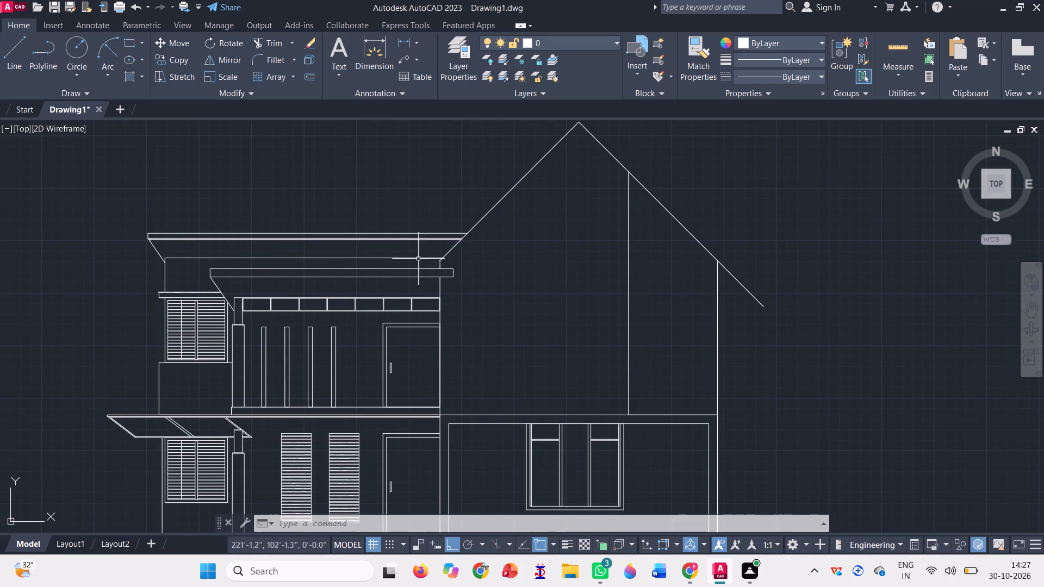
{"action": "scroll", "coordinate": [263, 259], "scroll_direction": "down", "scroll_amount": 1}
{"action": "scroll", "coordinate": [505, 177], "scroll_direction": "up", "scroll_amount": 1}
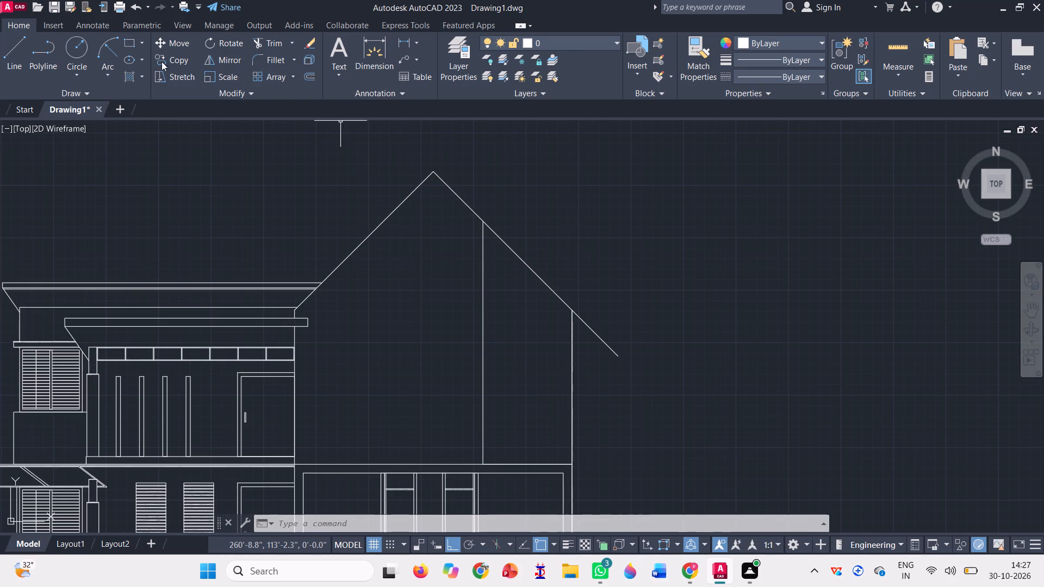
{"action": "left_click", "coordinate": [7, 55]}
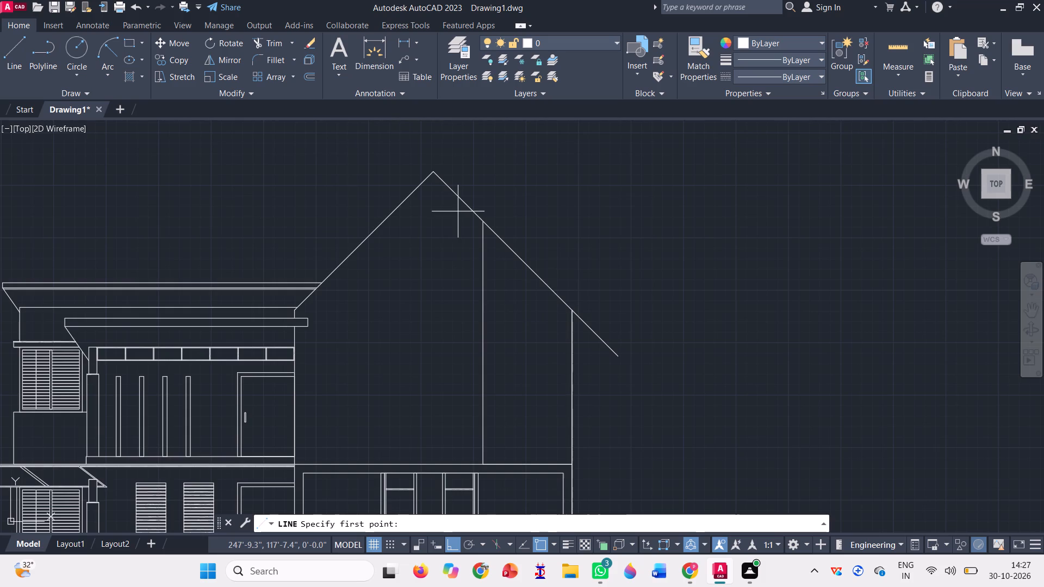
{"action": "scroll", "coordinate": [437, 169], "scroll_direction": "up", "scroll_amount": 3}
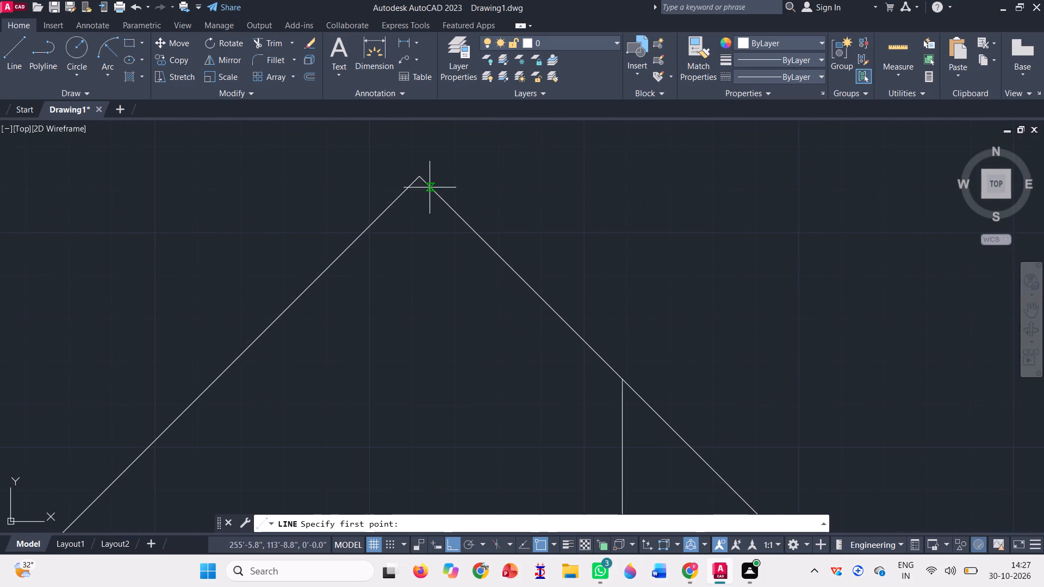
{"action": "scroll", "coordinate": [430, 190], "scroll_direction": "up", "scroll_amount": 3}
{"action": "left_click", "coordinate": [415, 160]}
{"action": "scroll", "coordinate": [445, 211], "scroll_direction": "down", "scroll_amount": 4}
{"action": "key", "text": "F8"}
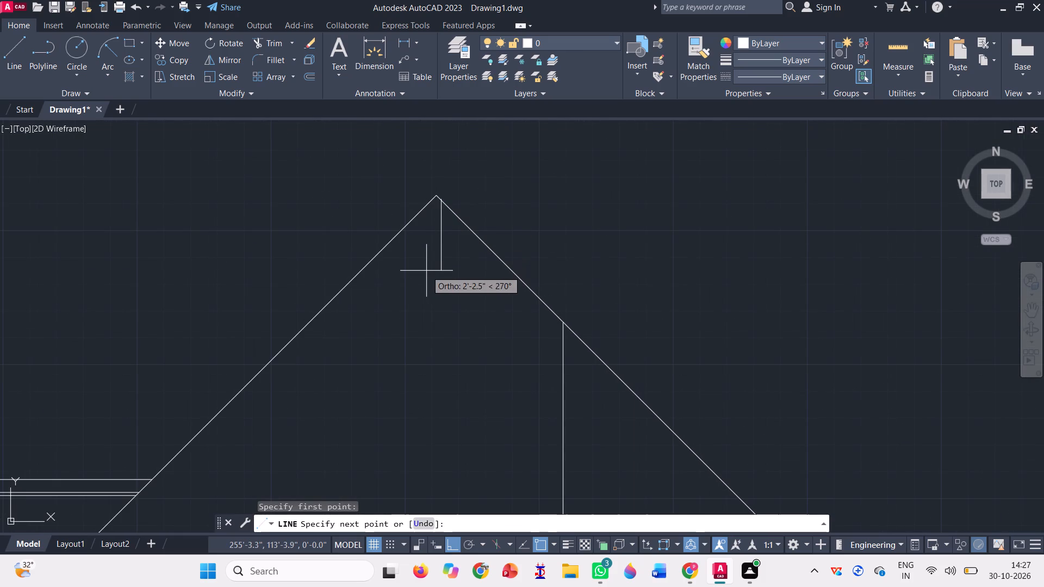
{"action": "scroll", "coordinate": [412, 214], "scroll_direction": "down", "scroll_amount": 1}
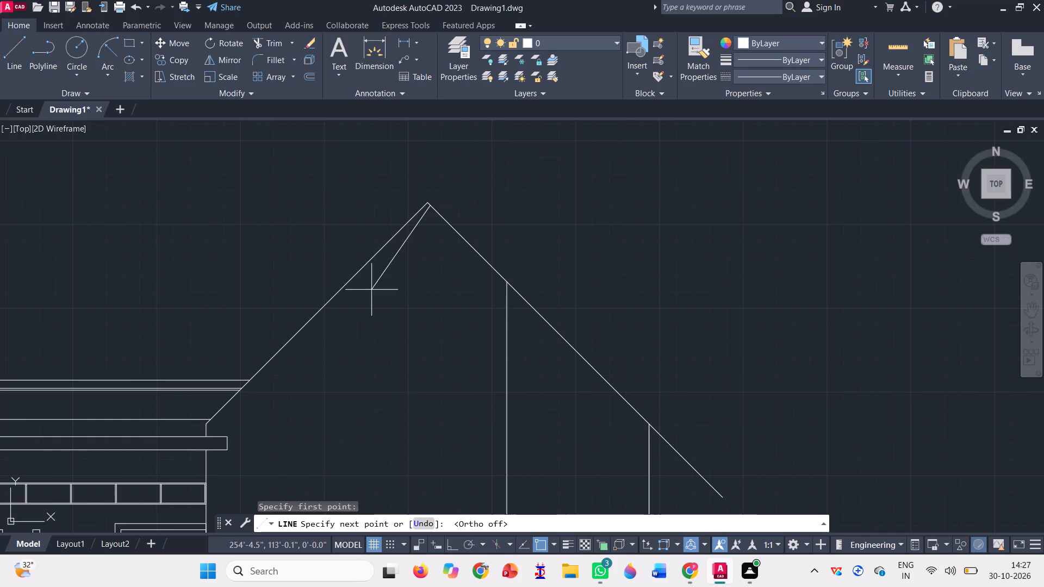
{"action": "scroll", "coordinate": [182, 436], "scroll_direction": "up", "scroll_amount": 2}
{"action": "scroll", "coordinate": [238, 422], "scroll_direction": "up", "scroll_amount": 1}
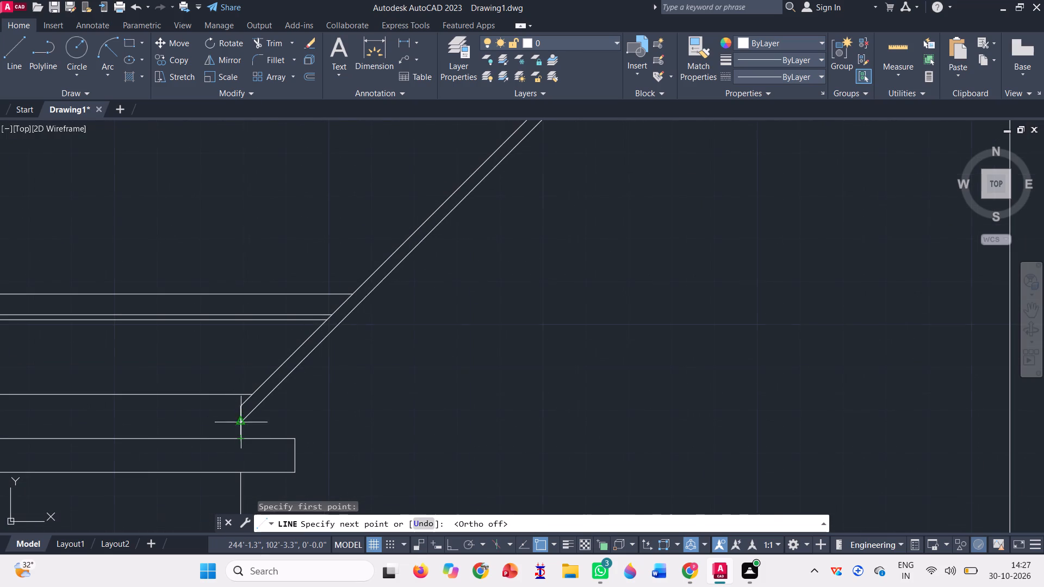
{"action": "scroll", "coordinate": [238, 422], "scroll_direction": "up", "scroll_amount": 2}
{"action": "scroll", "coordinate": [171, 401], "scroll_direction": "down", "scroll_amount": 3}
{"action": "scroll", "coordinate": [223, 406], "scroll_direction": "down", "scroll_amount": 1}
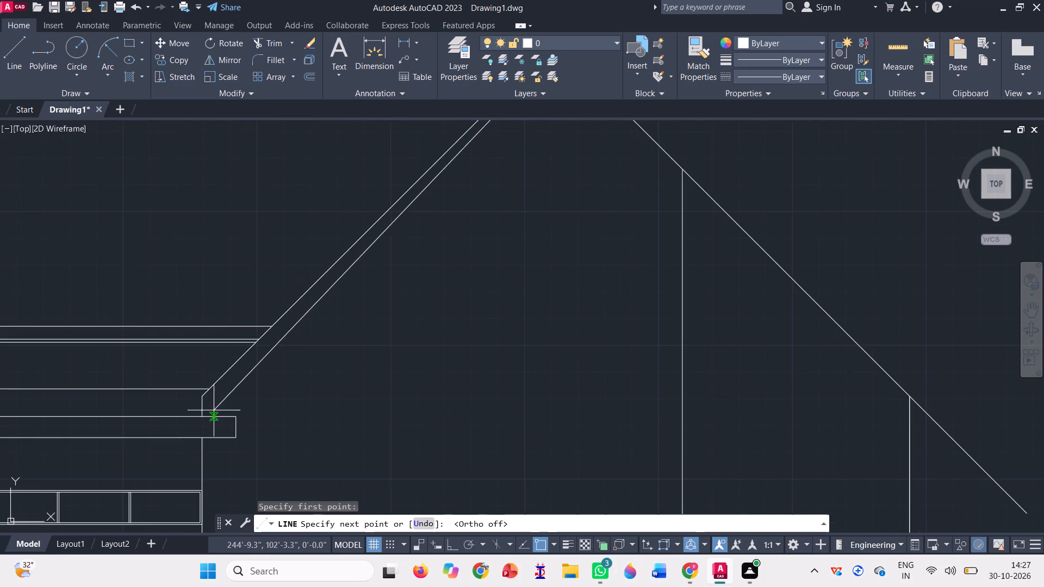
{"action": "scroll", "coordinate": [202, 413], "scroll_direction": "down", "scroll_amount": 2}
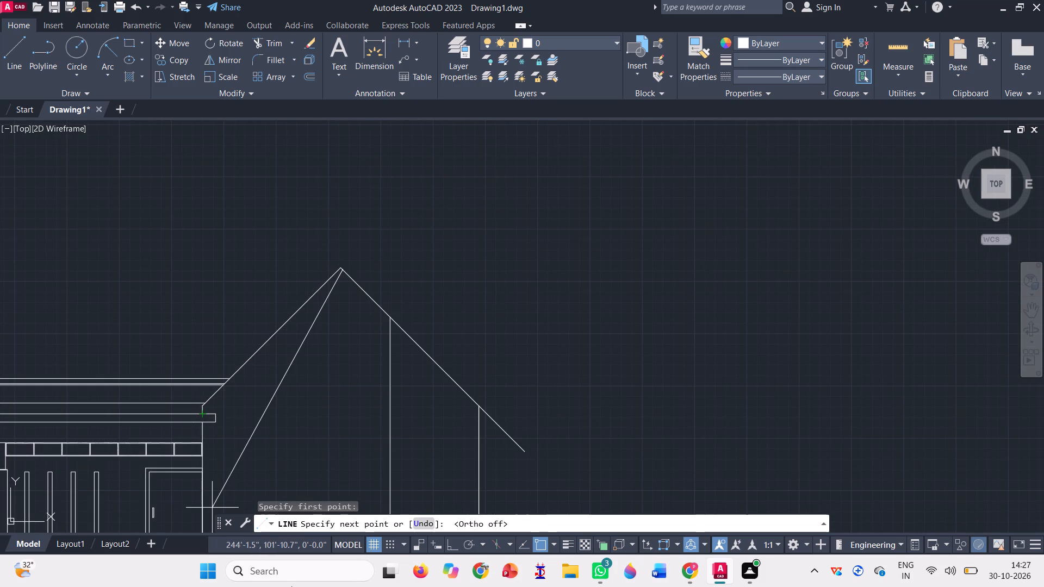
{"action": "left_click", "coordinate": [469, 548]}
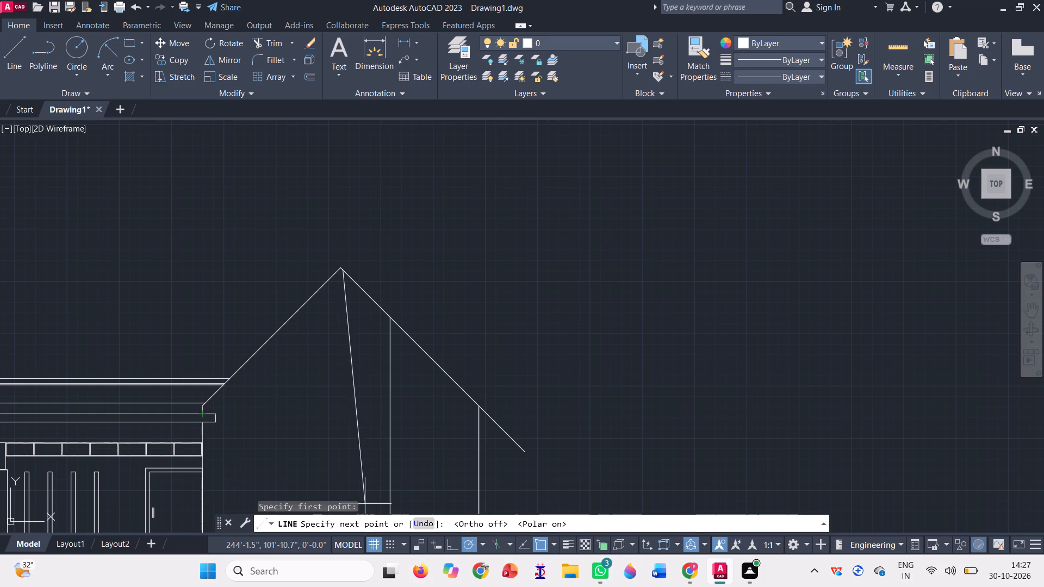
{"action": "left_click", "coordinate": [486, 545]}
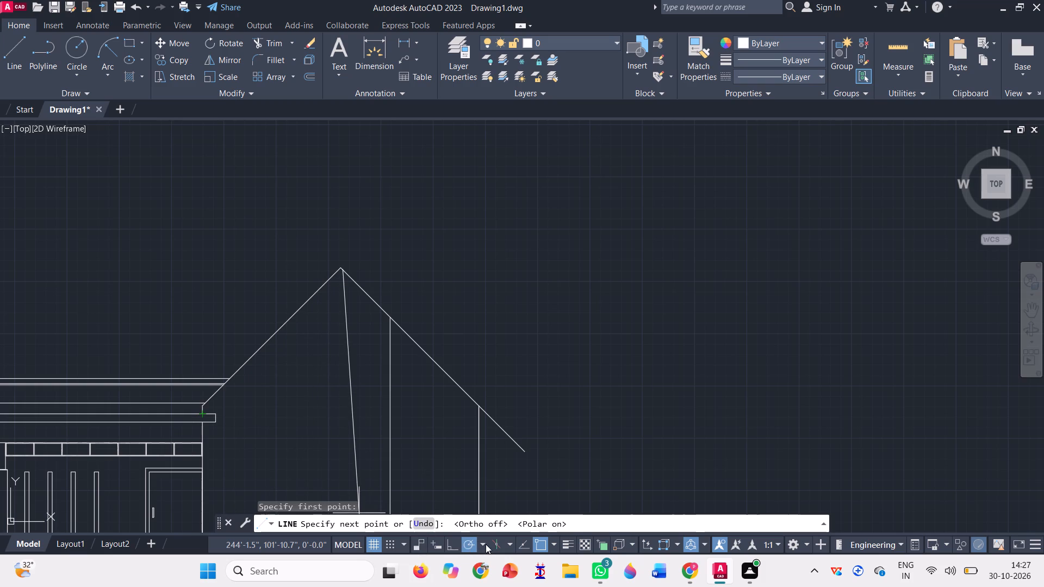
{"action": "left_click", "coordinate": [467, 384]}
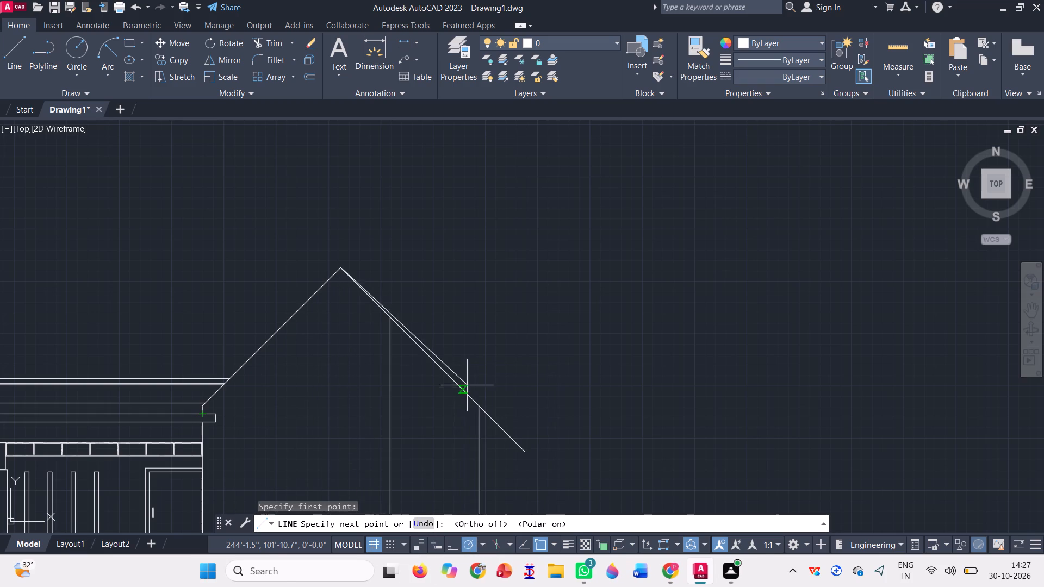
{"action": "scroll", "coordinate": [197, 428], "scroll_direction": "up", "scroll_amount": 3}
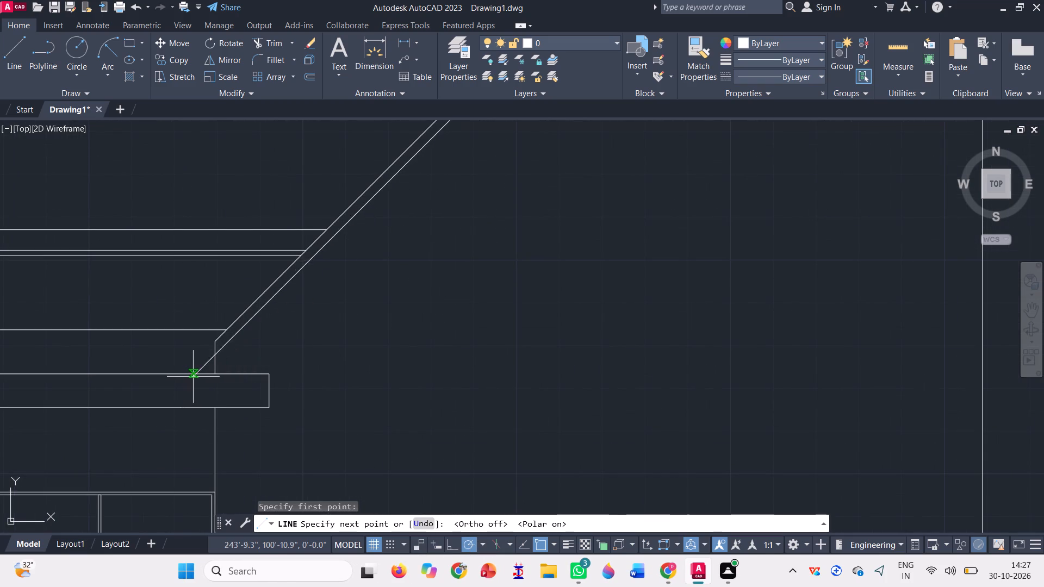
{"action": "left_click", "coordinate": [203, 365]}
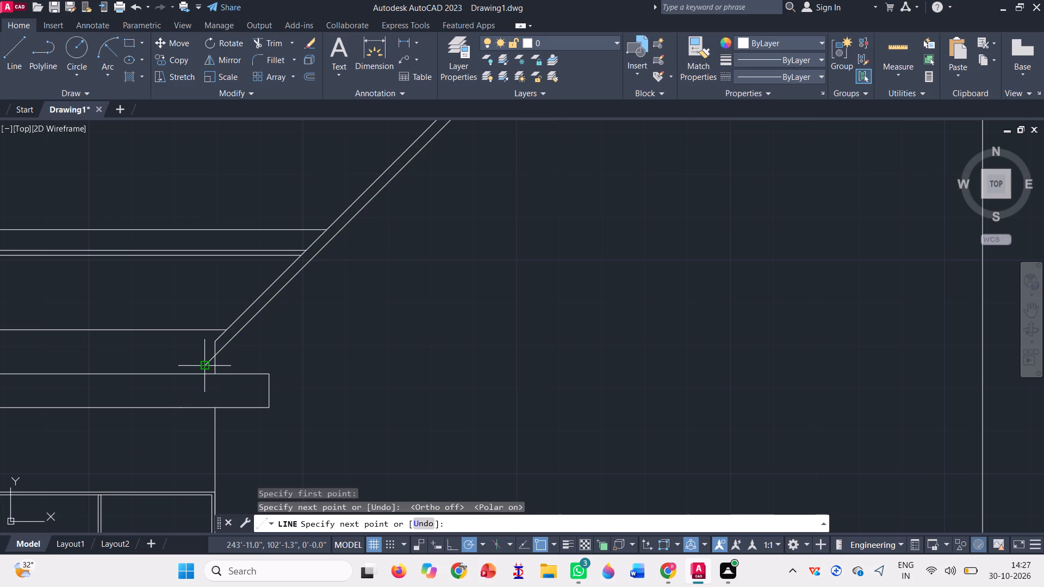
{"action": "scroll", "coordinate": [198, 397], "scroll_direction": "down", "scroll_amount": 2}
{"action": "key", "text": "space"}
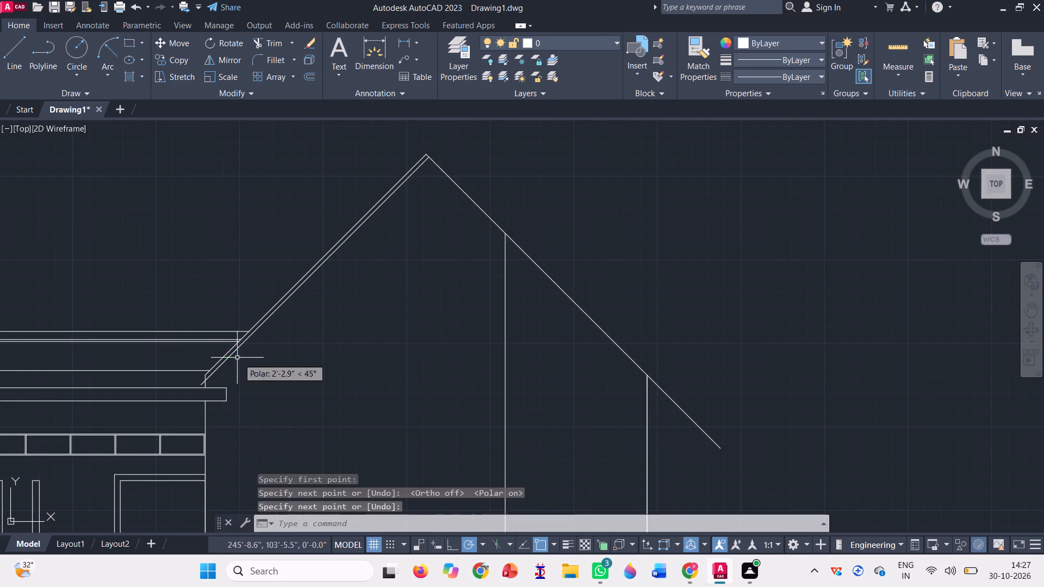
Trim the lower end of the inner left roof line where it extends past the vertical wall line.
{"action": "left_click", "coordinate": [260, 42]}
{"action": "scroll", "coordinate": [203, 390], "scroll_direction": "up", "scroll_amount": 4}
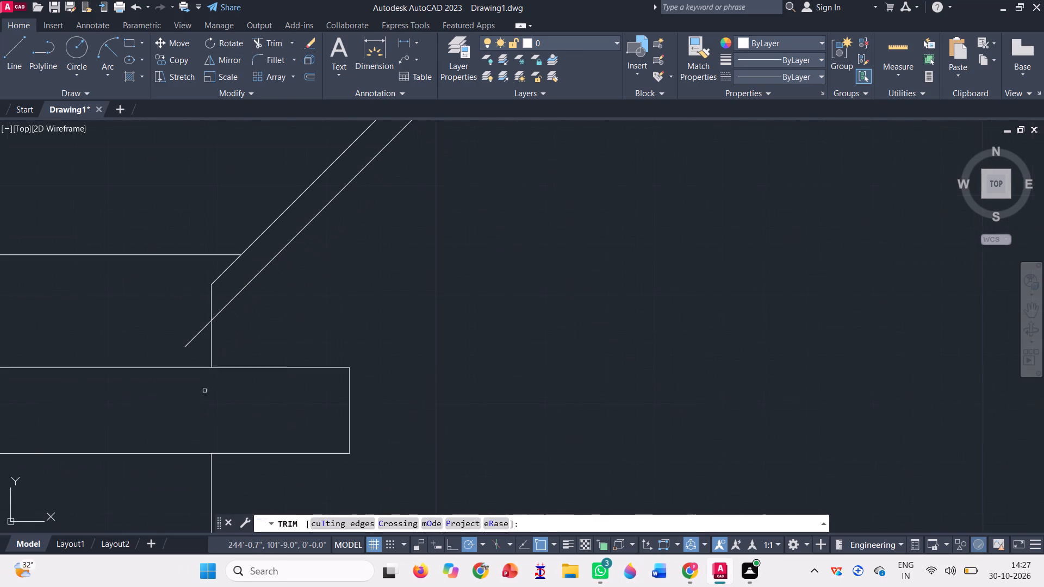
{"action": "left_click", "coordinate": [202, 333]}
{"action": "left_click", "coordinate": [194, 326]}
{"action": "left_click", "coordinate": [151, 311]}
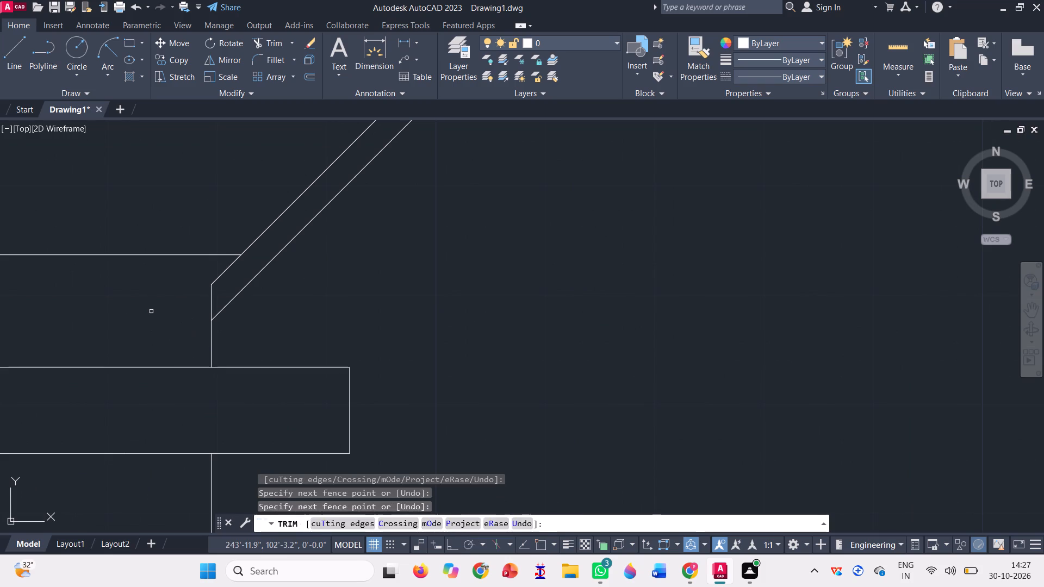
{"action": "key", "text": "Escape"}
Draw an inner line parallel to the gable's right slope, from the left slope just below the peak to well beyond the outer line's lower end.
{"action": "scroll", "coordinate": [291, 379], "scroll_direction": "down", "scroll_amount": 4}
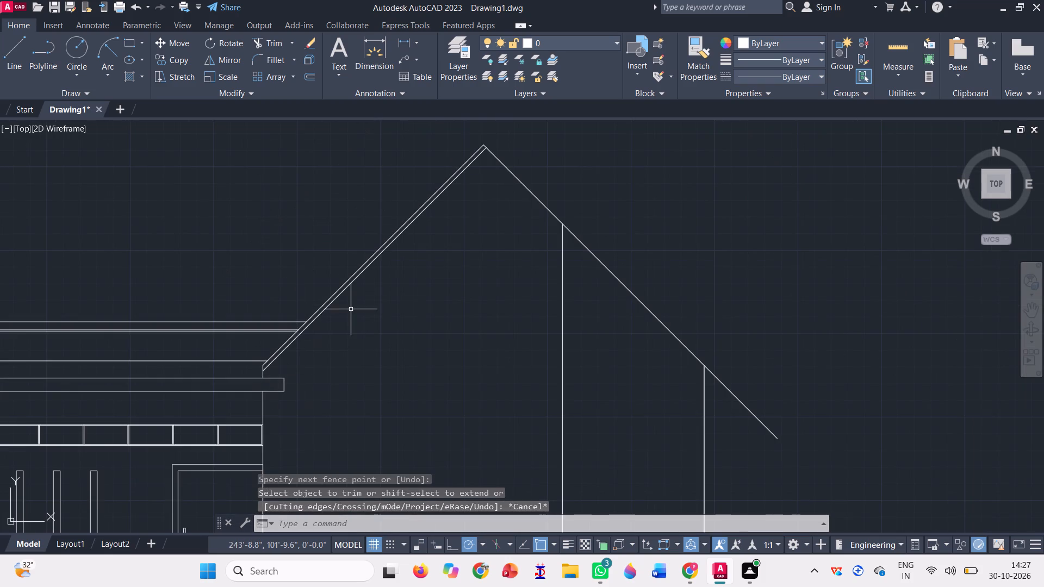
{"action": "left_click", "coordinate": [10, 55]}
{"action": "scroll", "coordinate": [488, 133], "scroll_direction": "up", "scroll_amount": 3}
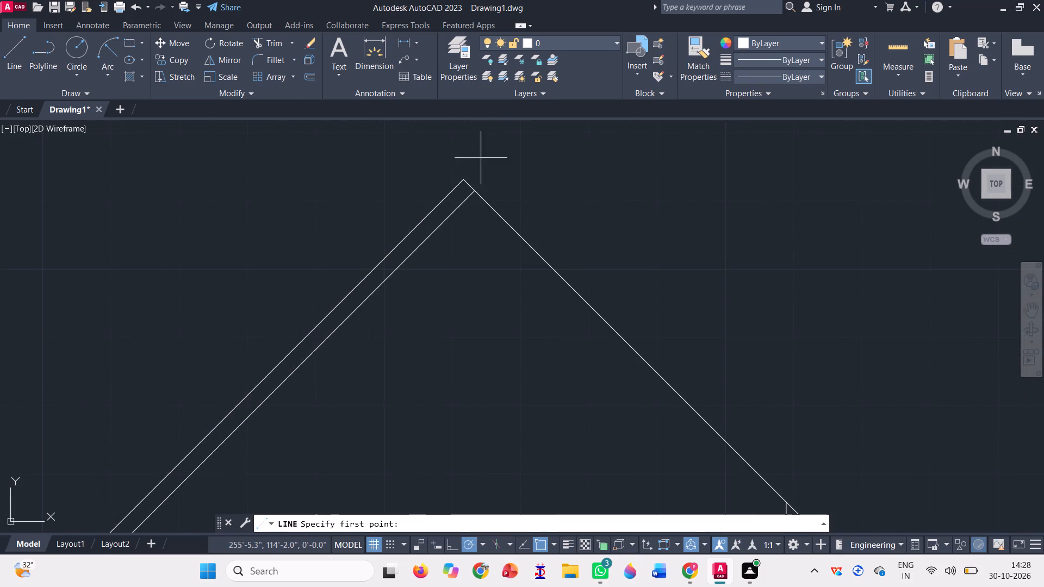
{"action": "scroll", "coordinate": [452, 180], "scroll_direction": "up", "scroll_amount": 3}
{"action": "left_click", "coordinate": [439, 215]}
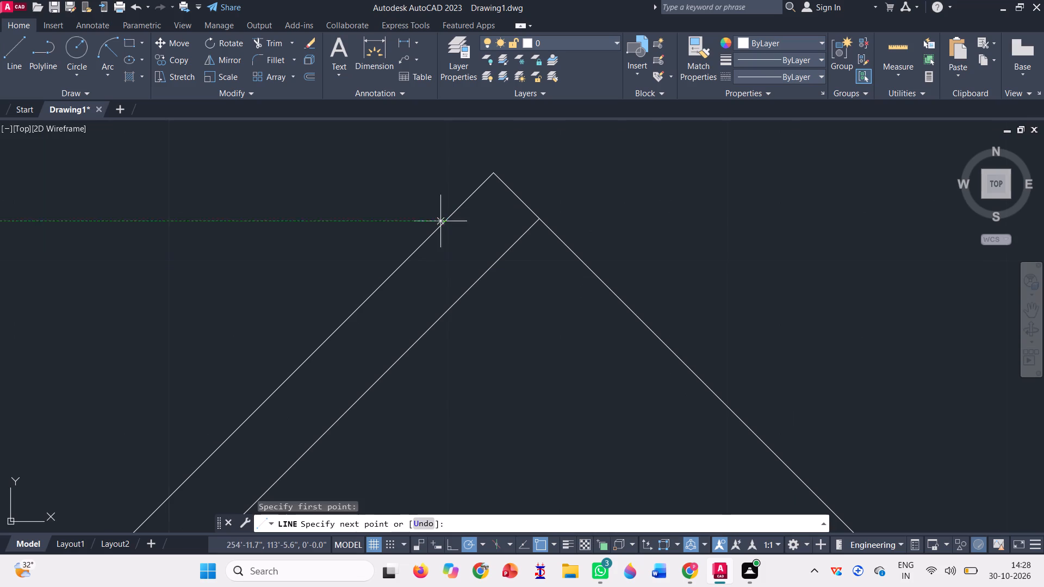
{"action": "scroll", "coordinate": [456, 223], "scroll_direction": "down", "scroll_amount": 4}
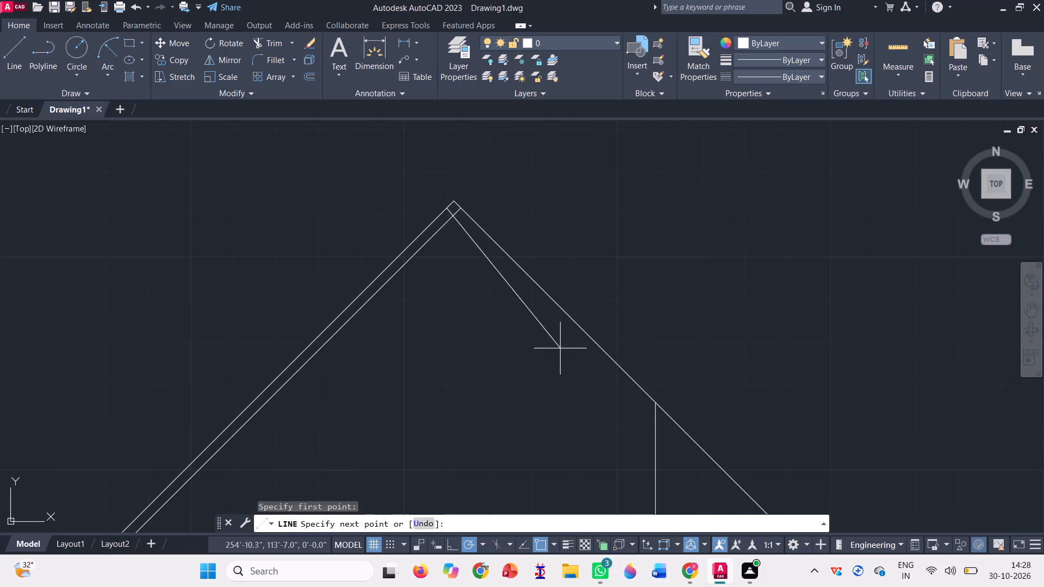
{"action": "scroll", "coordinate": [545, 250], "scroll_direction": "down", "scroll_amount": 3}
{"action": "scroll", "coordinate": [612, 342], "scroll_direction": "down", "scroll_amount": 1}
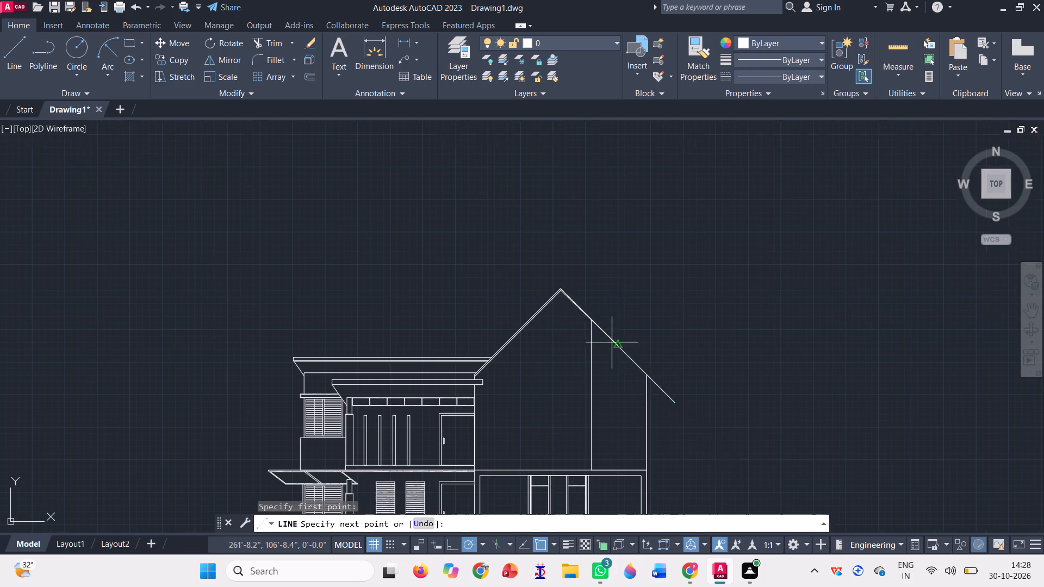
{"action": "left_click", "coordinate": [735, 458]}
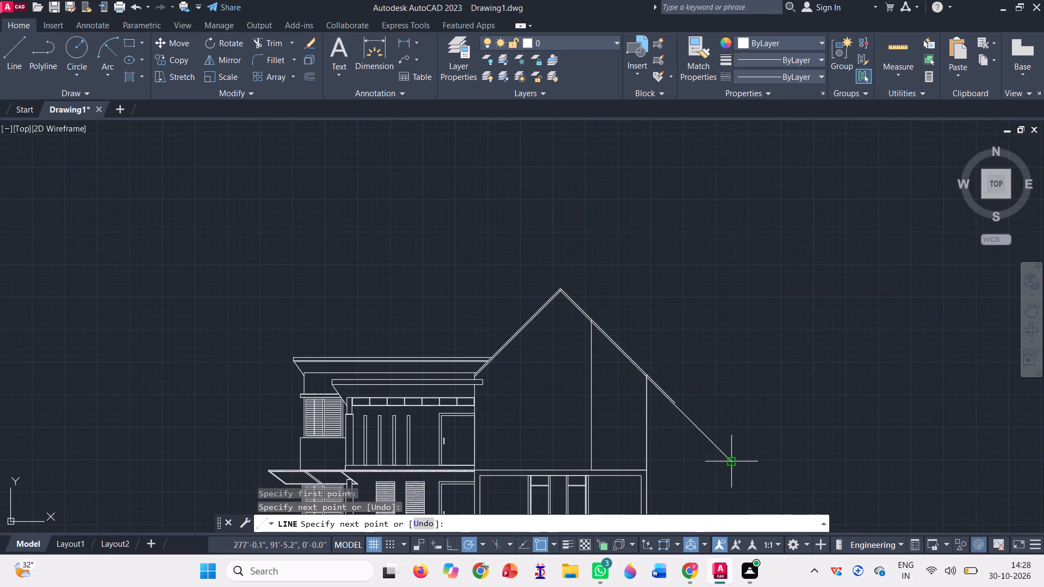
{"action": "scroll", "coordinate": [695, 409], "scroll_direction": "up", "scroll_amount": 2}
{"action": "key", "text": "space"}
Trim the crossing ends of the two inner roof lines so they meet in a corner beneath the gable peak.
{"action": "scroll", "coordinate": [443, 332], "scroll_direction": "down", "scroll_amount": 1}
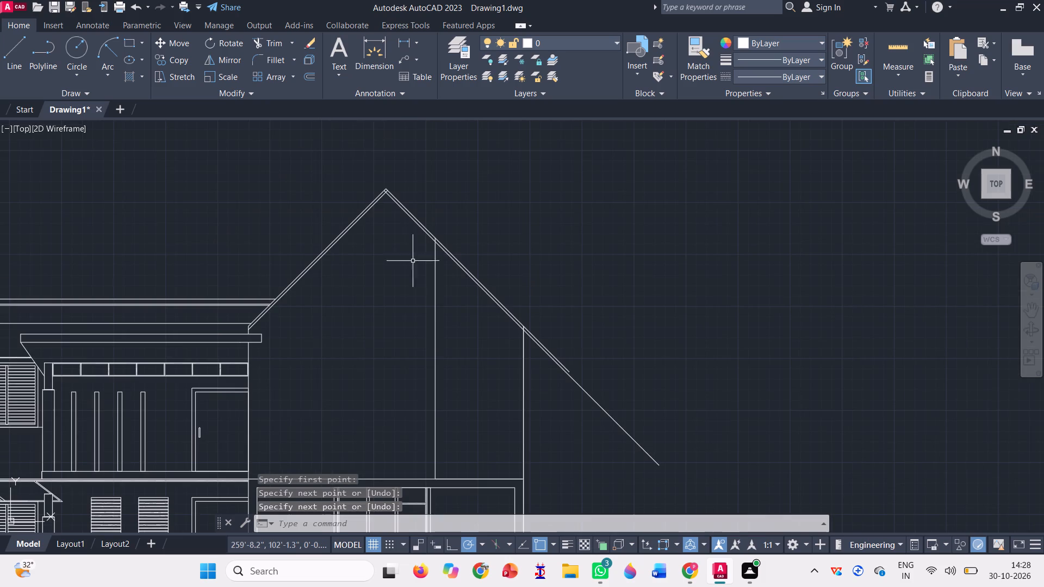
{"action": "left_click", "coordinate": [273, 46]}
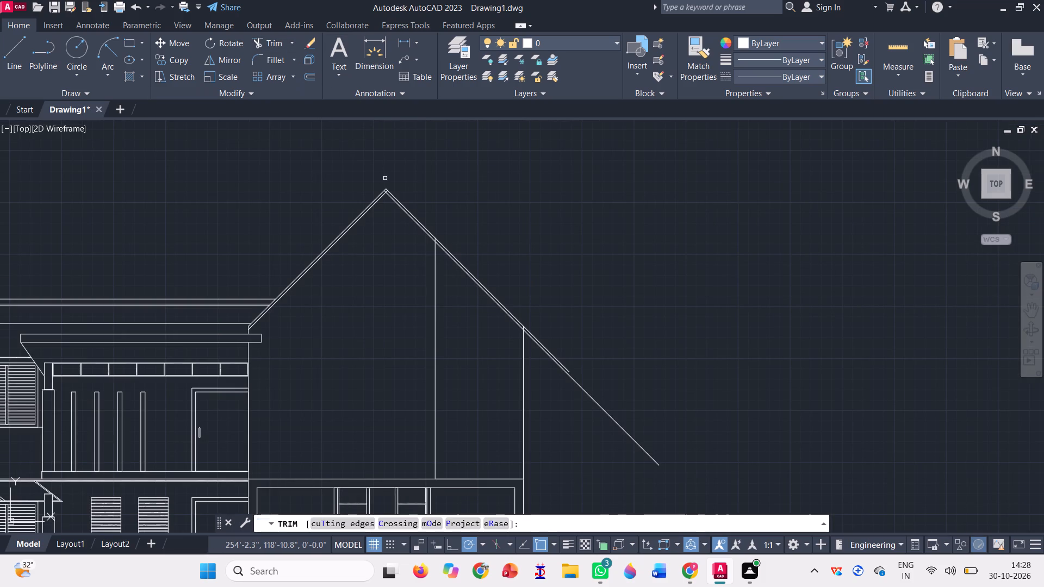
{"action": "scroll", "coordinate": [387, 178], "scroll_direction": "up", "scroll_amount": 7}
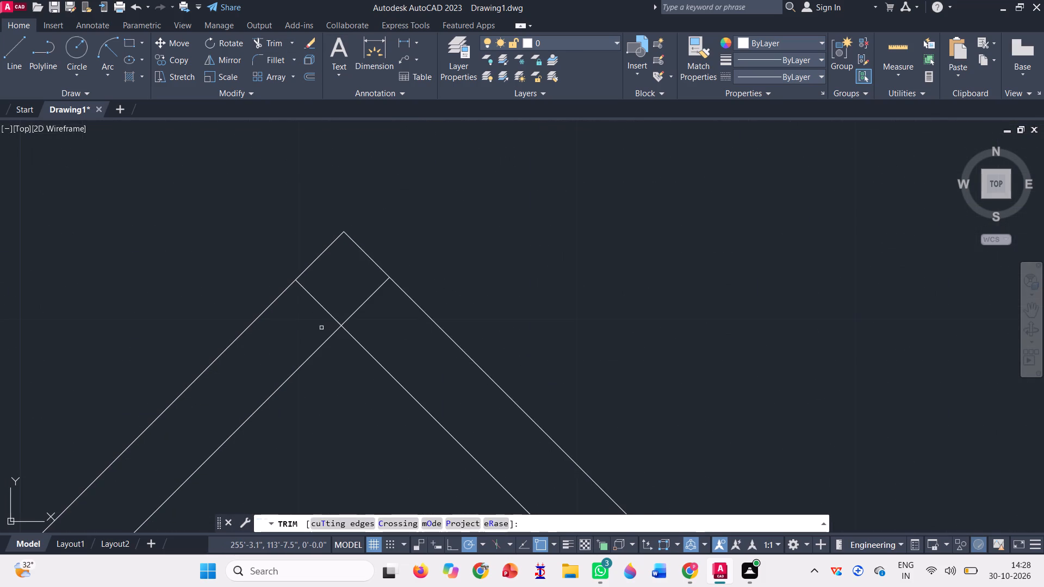
{"action": "left_click", "coordinate": [320, 326]}
{"action": "left_click", "coordinate": [370, 309]}
{"action": "scroll", "coordinate": [313, 290], "scroll_direction": "down", "scroll_amount": 6}
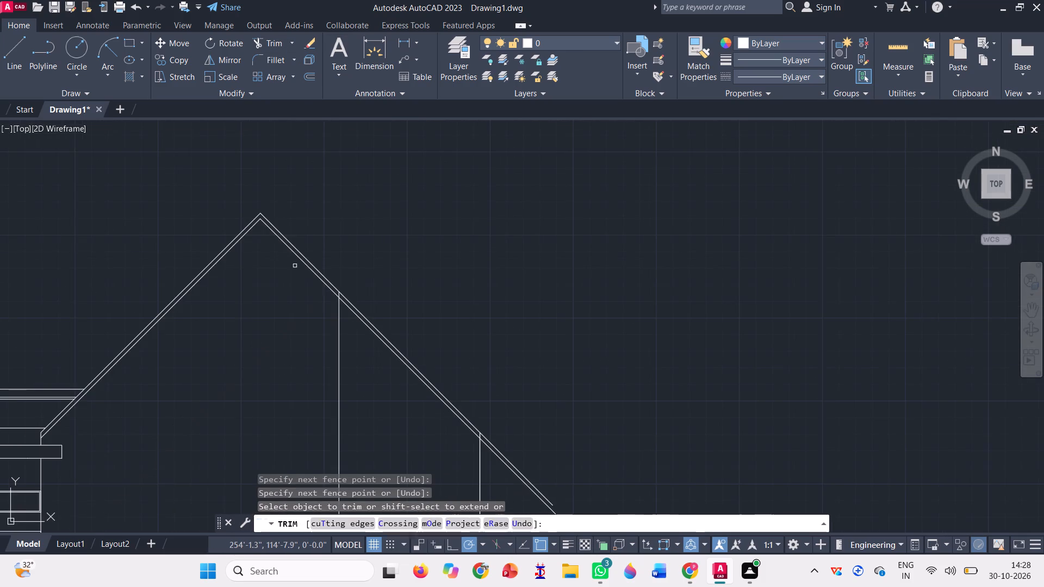
Trim the upper end of the gable's middle vertical line between the inner and outer lines of the right slope.
{"action": "scroll", "coordinate": [334, 315], "scroll_direction": "up", "scroll_amount": 3}
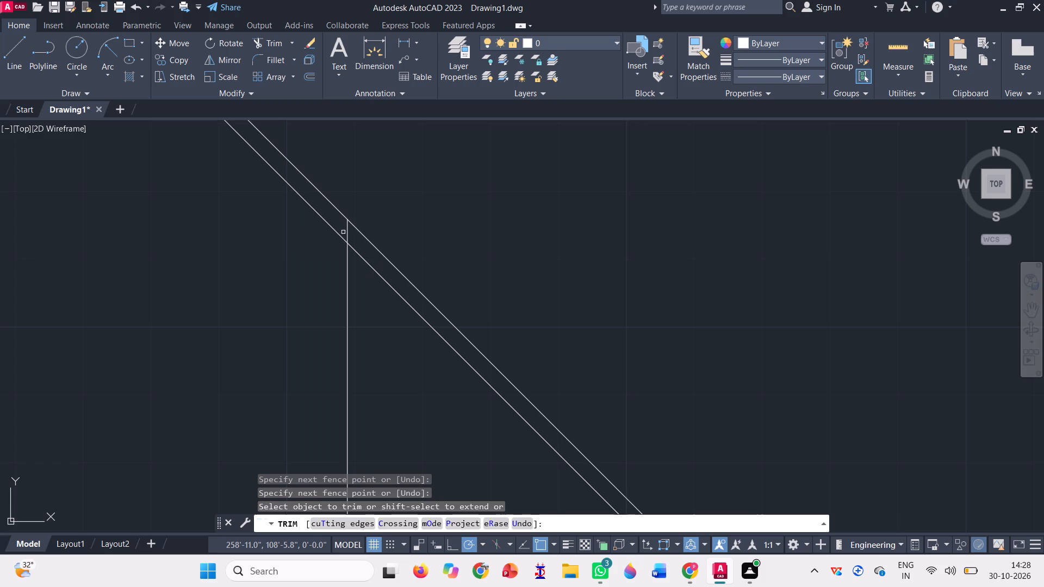
{"action": "left_click", "coordinate": [346, 233]}
{"action": "scroll", "coordinate": [346, 237], "scroll_direction": "down", "scroll_amount": 4}
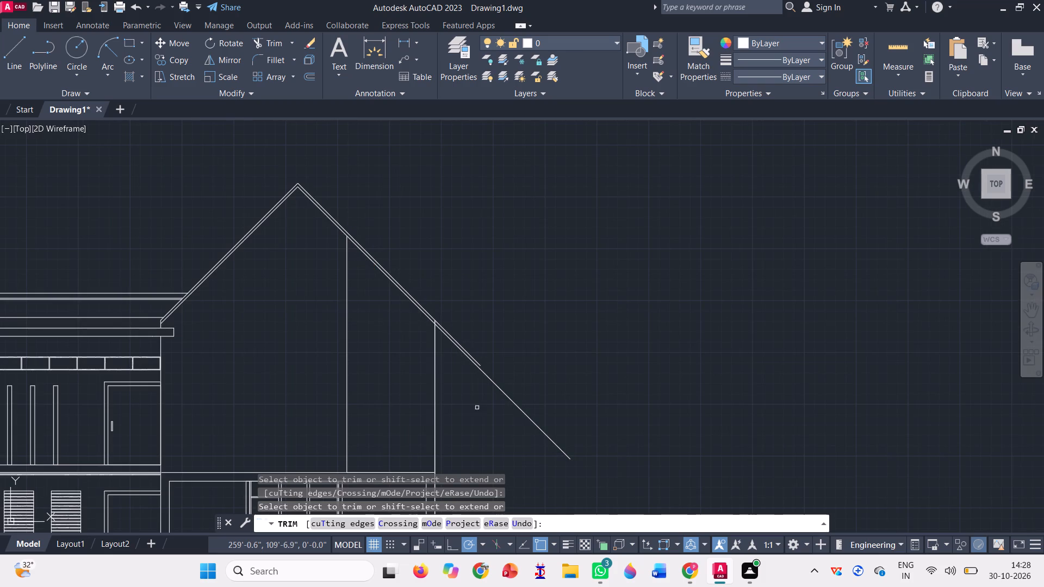
{"action": "left_click", "coordinate": [503, 417]}
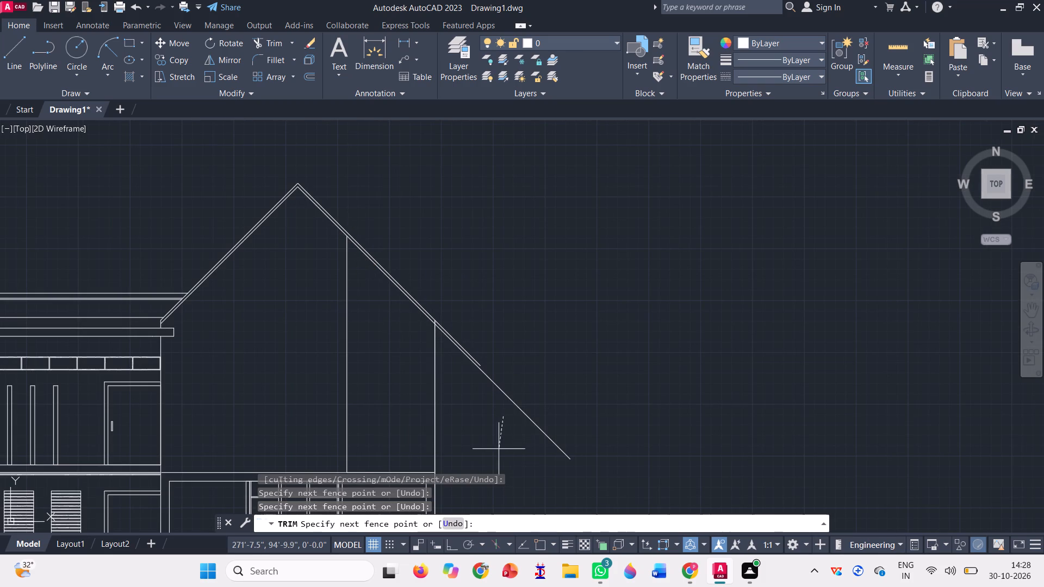
{"action": "left_click", "coordinate": [490, 452]}
{"action": "key", "text": "Escape"}
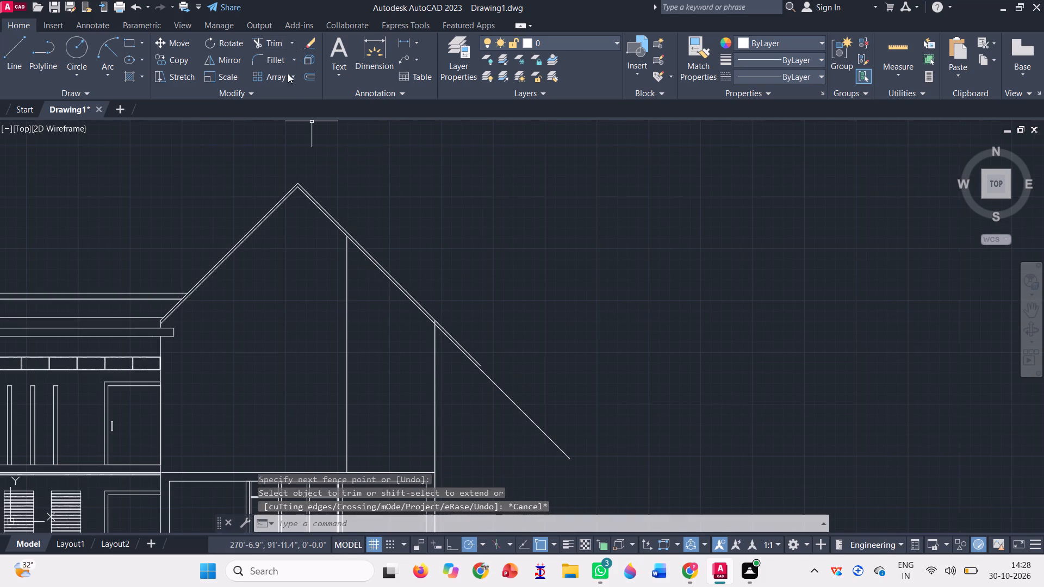
Draw a short steep cutting line across the gable's right slope where the shorter outer roof line ends.
{"action": "left_click", "coordinate": [24, 59]}
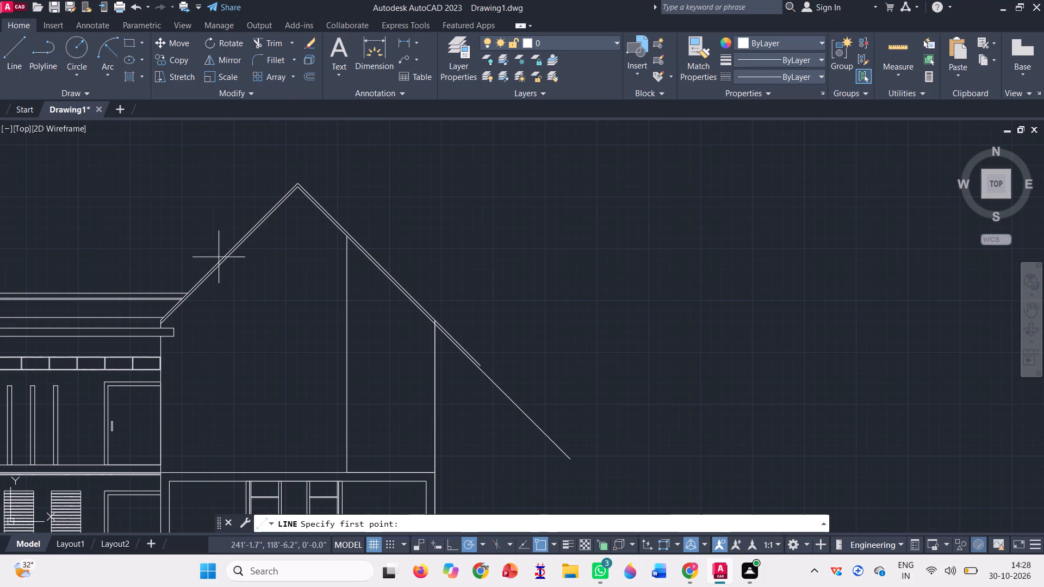
{"action": "left_click", "coordinate": [486, 405]}
{"action": "left_click", "coordinate": [471, 293]}
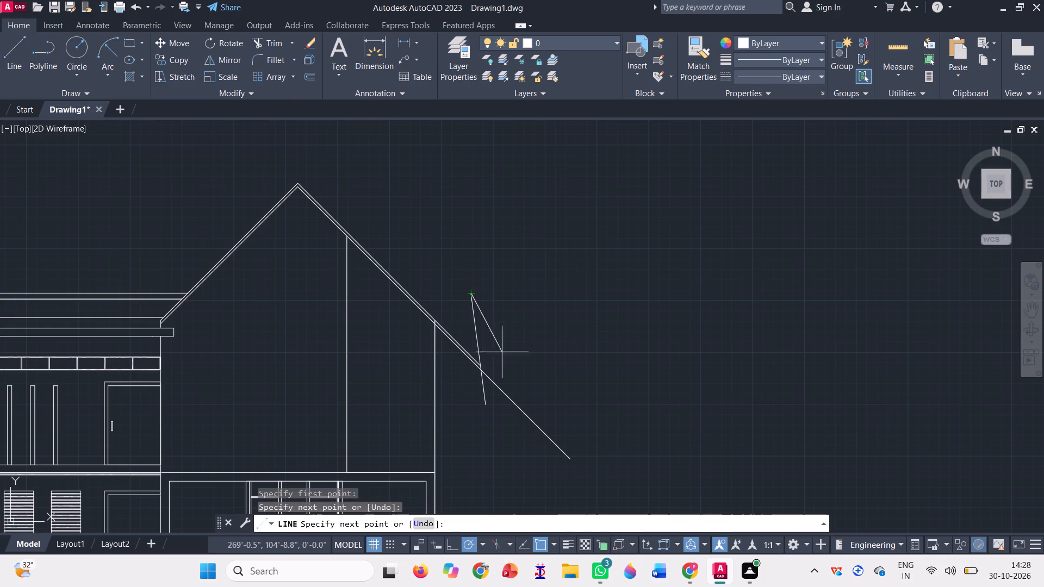
{"action": "key", "text": "space"}
Trim the part of the inner right roof line that extends beyond the cutting line.
{"action": "left_click", "coordinate": [262, 47]}
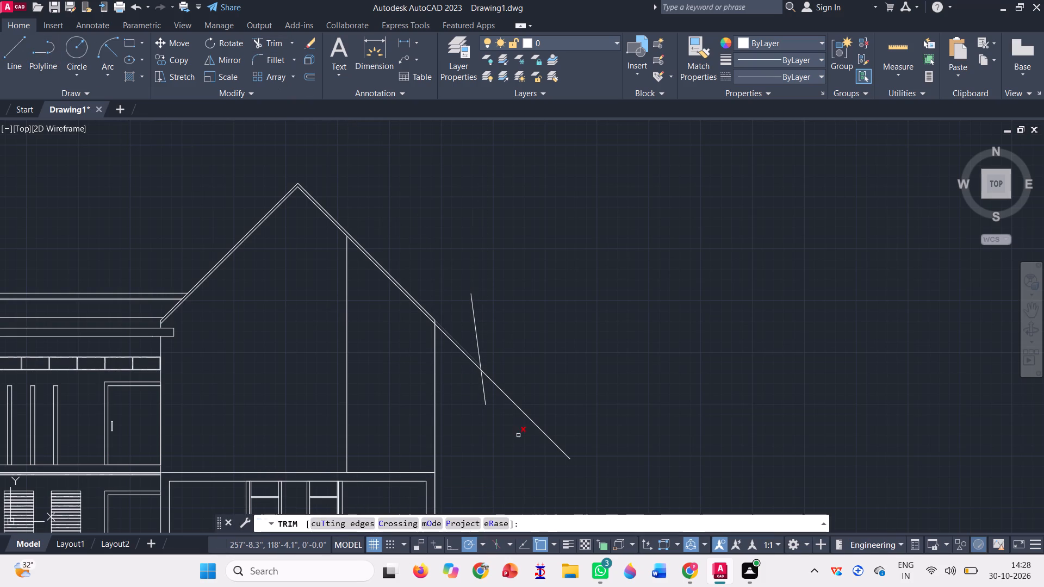
{"action": "left_click", "coordinate": [524, 443]}
{"action": "left_click", "coordinate": [544, 391]}
{"action": "key", "text": "space"}
Delete the temporary cutting line at the lower end of the right slope.
{"action": "left_click", "coordinate": [465, 314]}
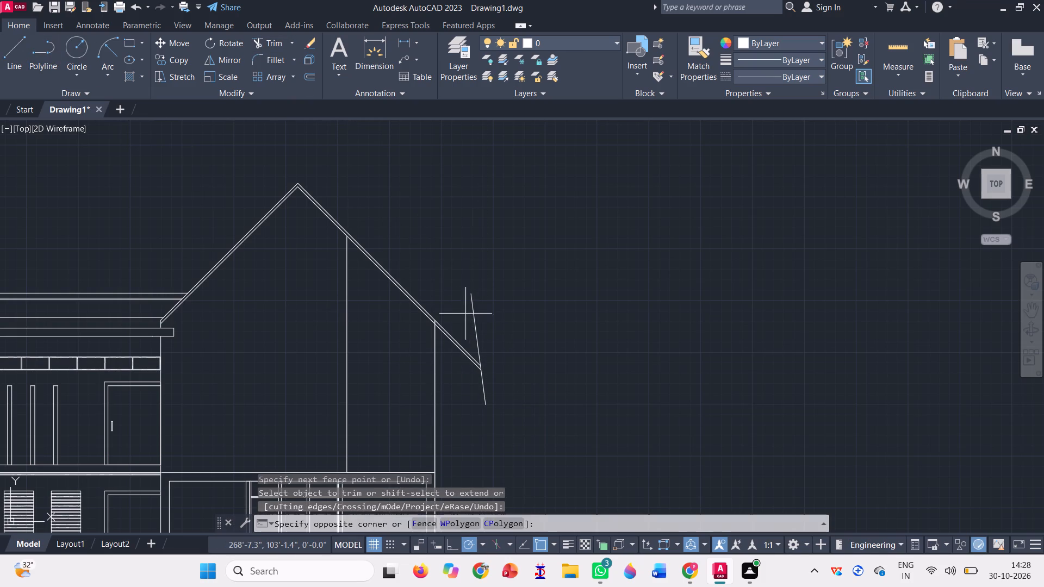
{"action": "left_click", "coordinate": [497, 332]}
{"action": "left_click", "coordinate": [490, 329]}
{"action": "left_click", "coordinate": [463, 308]}
{"action": "key", "text": "Delete"}
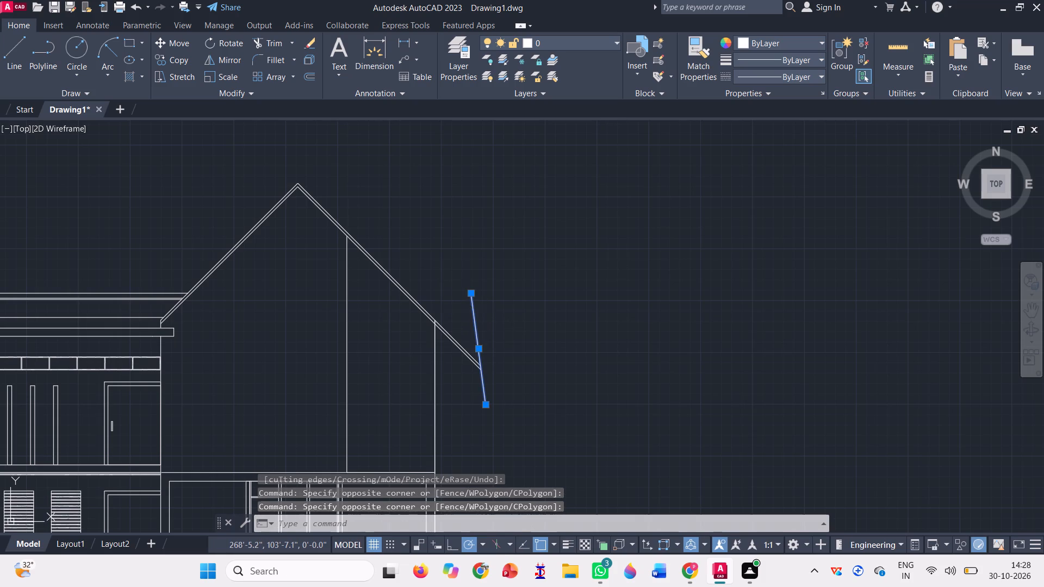
Move the gable's inner and outer roof lines straight up, from the inner left line's lower end to the flat roof's top line.
{"action": "scroll", "coordinate": [525, 377], "scroll_direction": "down", "scroll_amount": 1}
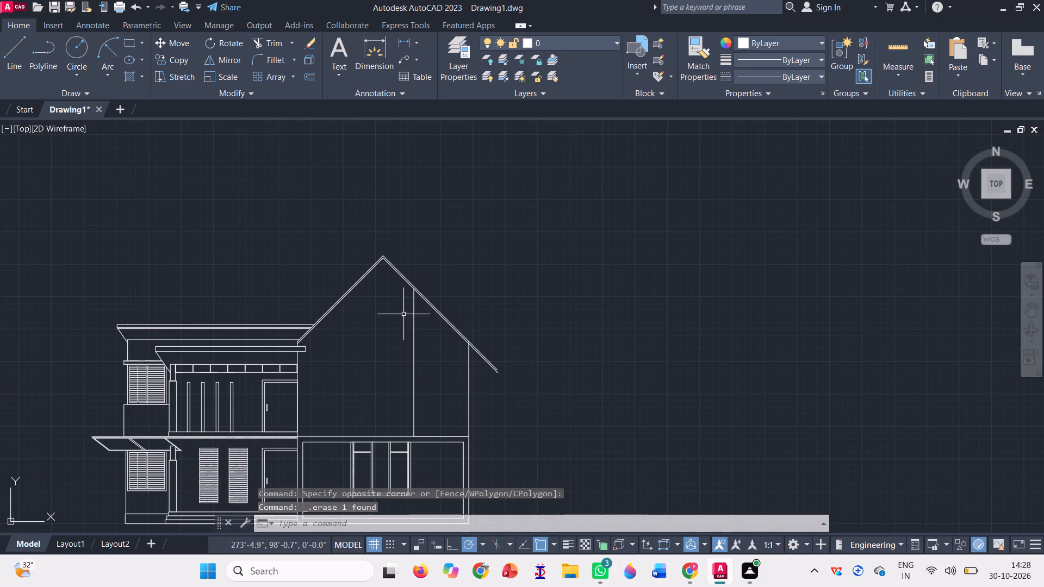
{"action": "scroll", "coordinate": [370, 287], "scroll_direction": "up", "scroll_amount": 1}
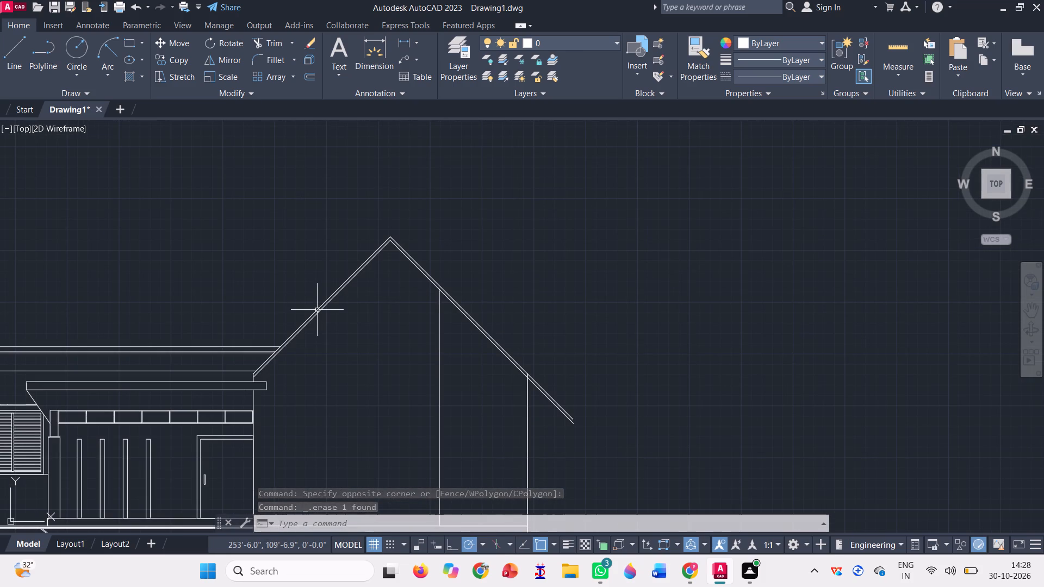
{"action": "scroll", "coordinate": [257, 386], "scroll_direction": "up", "scroll_amount": 2}
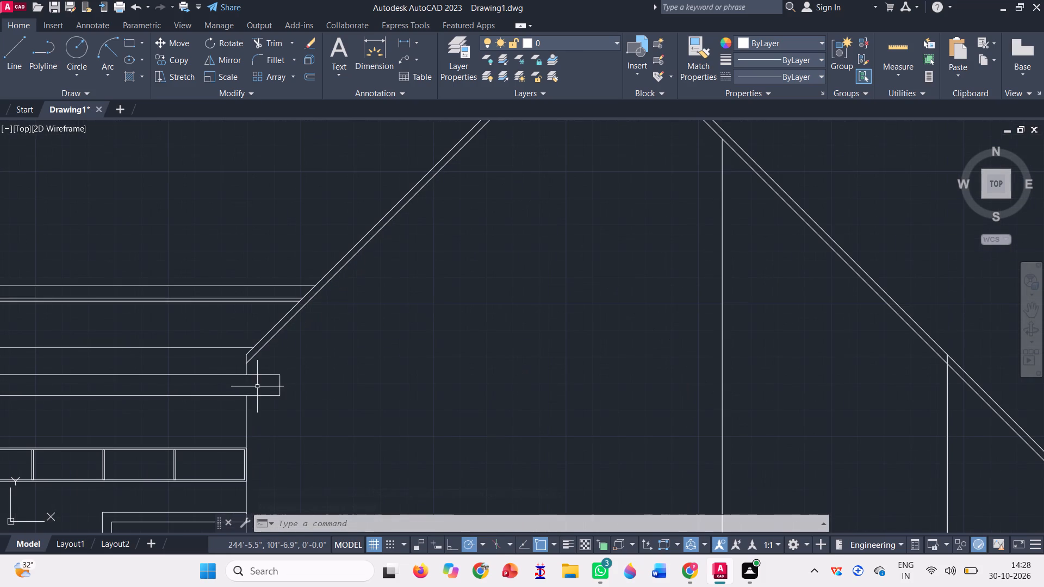
{"action": "scroll", "coordinate": [290, 351], "scroll_direction": "down", "scroll_amount": 2}
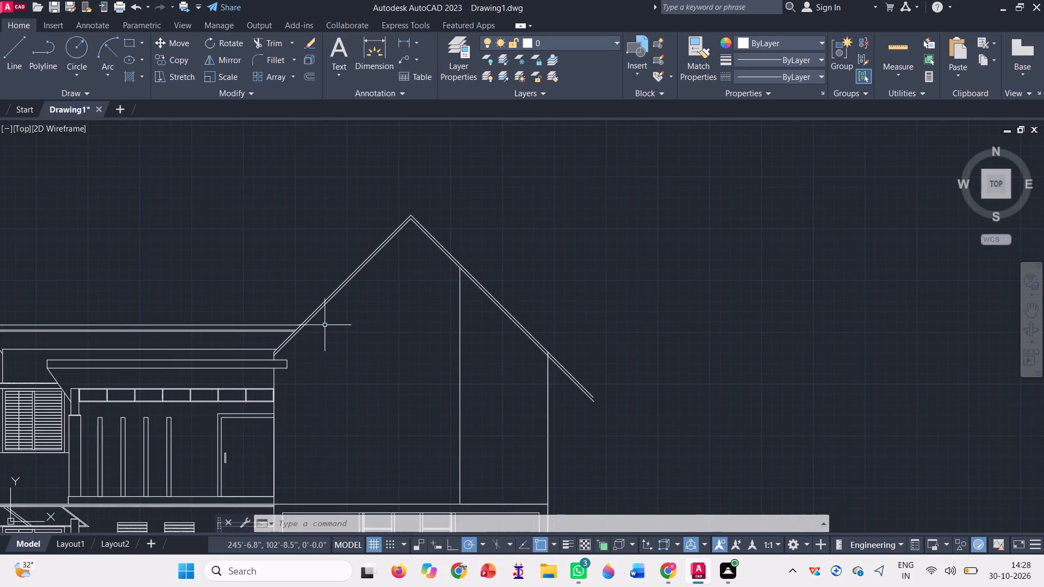
{"action": "scroll", "coordinate": [326, 323], "scroll_direction": "down", "scroll_amount": 1}
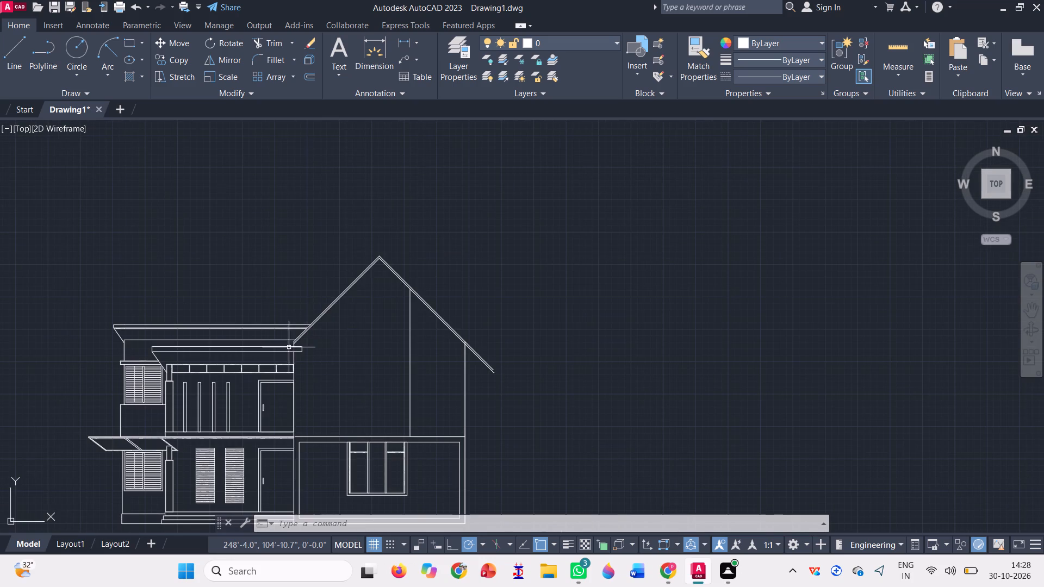
{"action": "scroll", "coordinate": [289, 347], "scroll_direction": "up", "scroll_amount": 2}
{"action": "left_click", "coordinate": [414, 254]}
{"action": "left_click", "coordinate": [335, 169]}
{"action": "scroll", "coordinate": [382, 283], "scroll_direction": "down", "scroll_amount": 1}
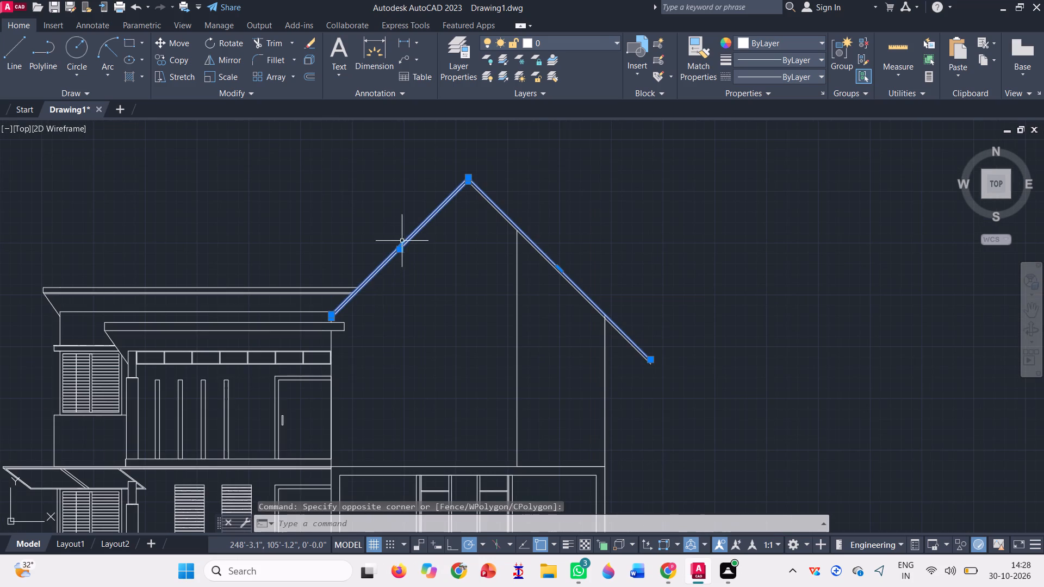
{"action": "scroll", "coordinate": [448, 221], "scroll_direction": "up", "scroll_amount": 1}
{"action": "left_click", "coordinate": [512, 181]}
{"action": "left_click", "coordinate": [459, 210]}
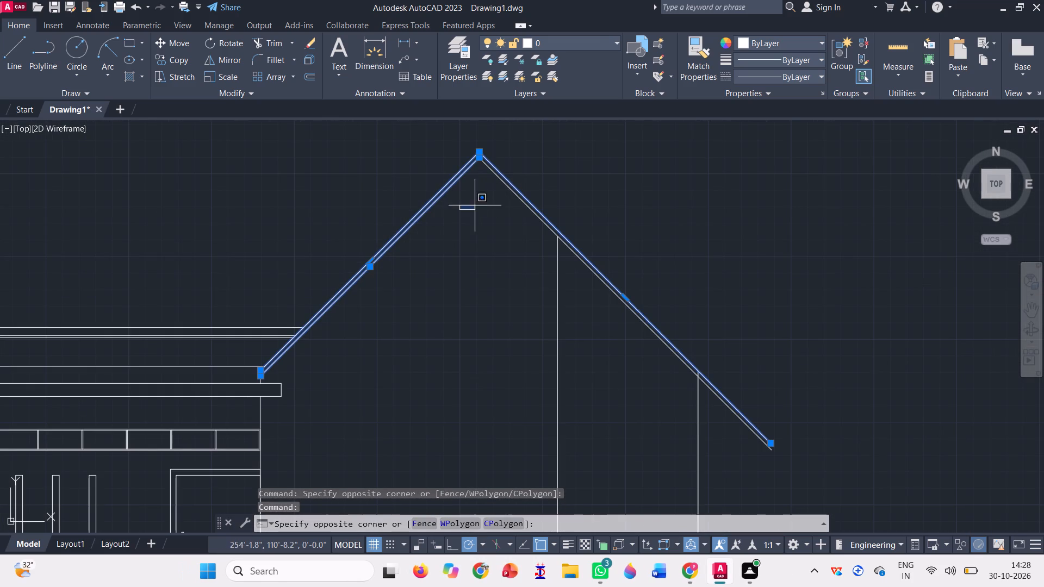
{"action": "left_click", "coordinate": [504, 160]}
{"action": "left_click", "coordinate": [521, 208]}
{"action": "left_click", "coordinate": [507, 172]}
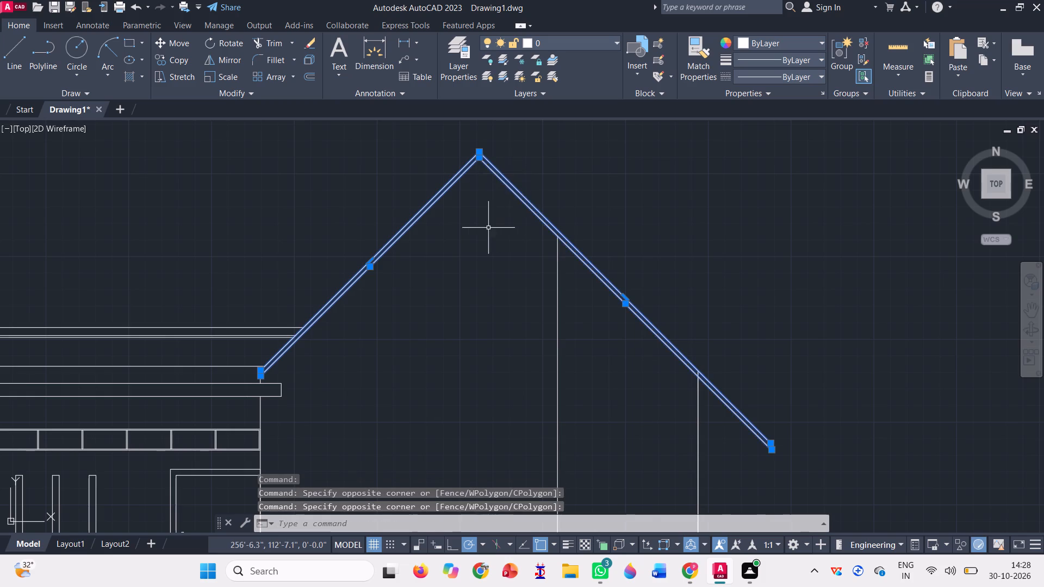
{"action": "scroll", "coordinate": [456, 218], "scroll_direction": "down", "scroll_amount": 2}
{"action": "type", "text": "m"}
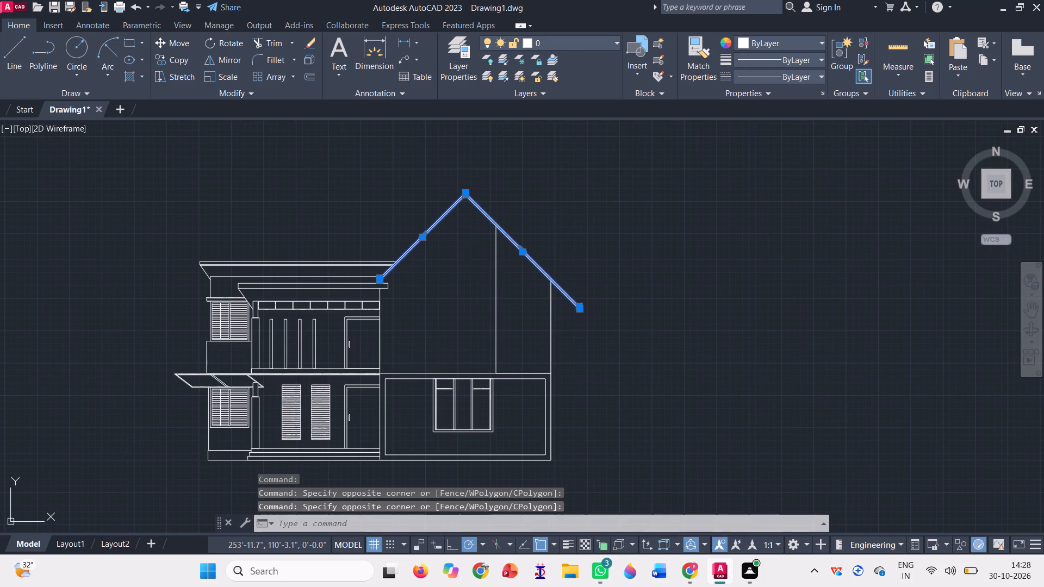
{"action": "key", "text": "space"}
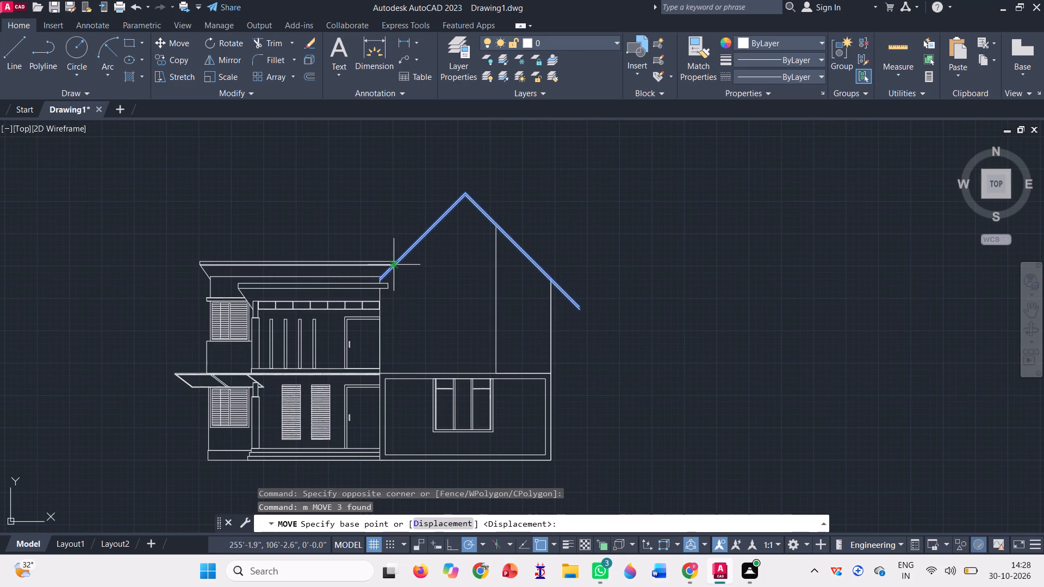
{"action": "scroll", "coordinate": [373, 277], "scroll_direction": "up", "scroll_amount": 3}
{"action": "left_click", "coordinate": [400, 291]}
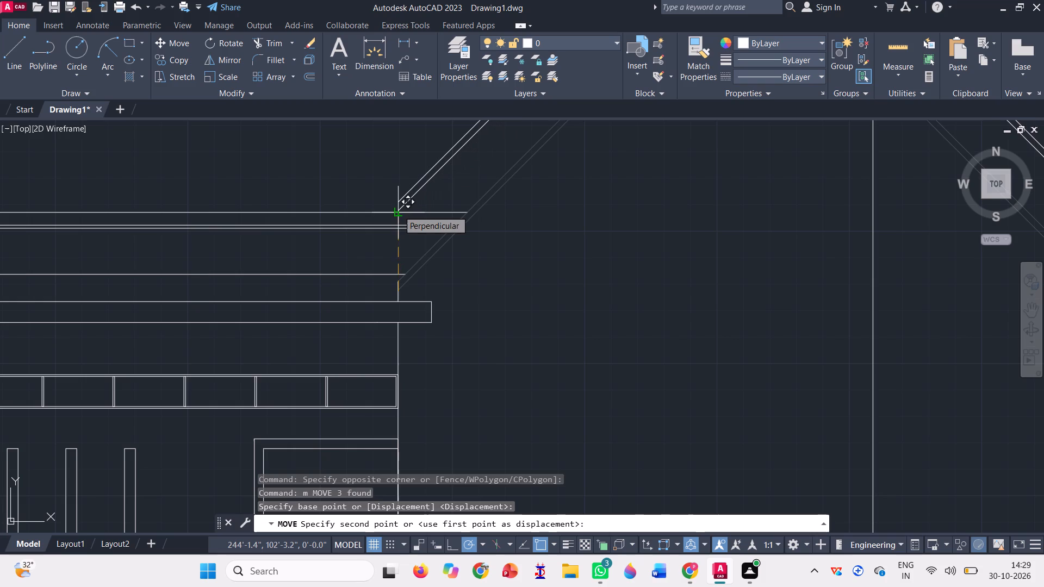
{"action": "left_click", "coordinate": [398, 210]}
Extend the wall line below the gable's left eave up to the underside of the flat roof slab.
{"action": "scroll", "coordinate": [357, 257], "scroll_direction": "down", "scroll_amount": 2}
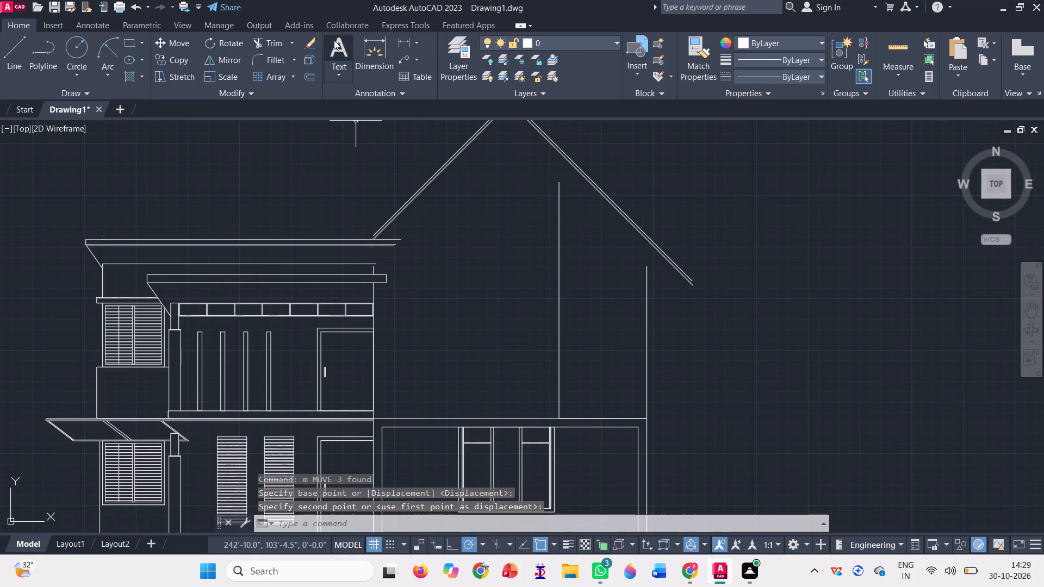
{"action": "left_click", "coordinate": [292, 42]}
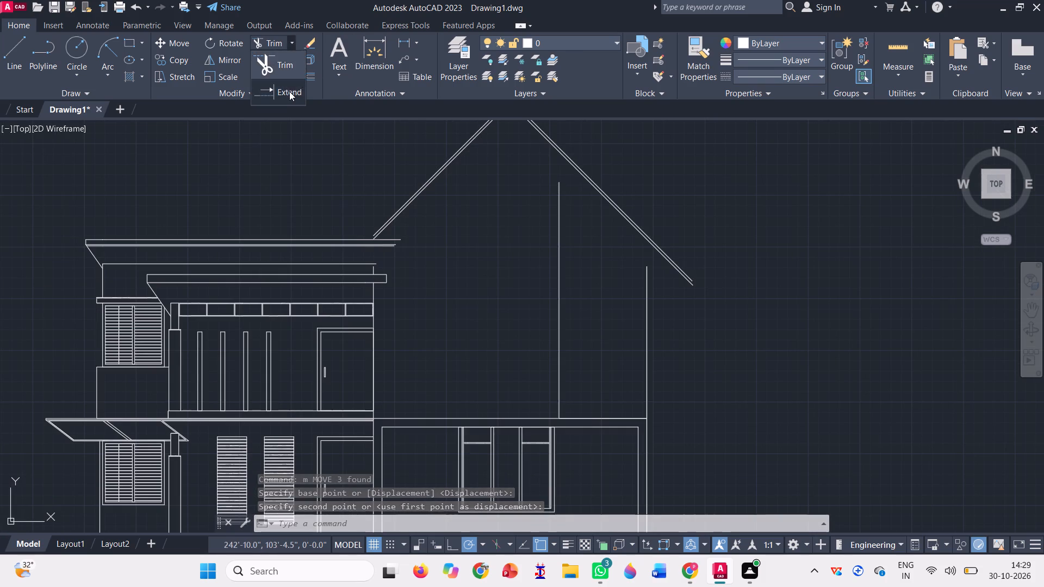
{"action": "left_click", "coordinate": [289, 91]}
{"action": "scroll", "coordinate": [383, 271], "scroll_direction": "up", "scroll_amount": 2}
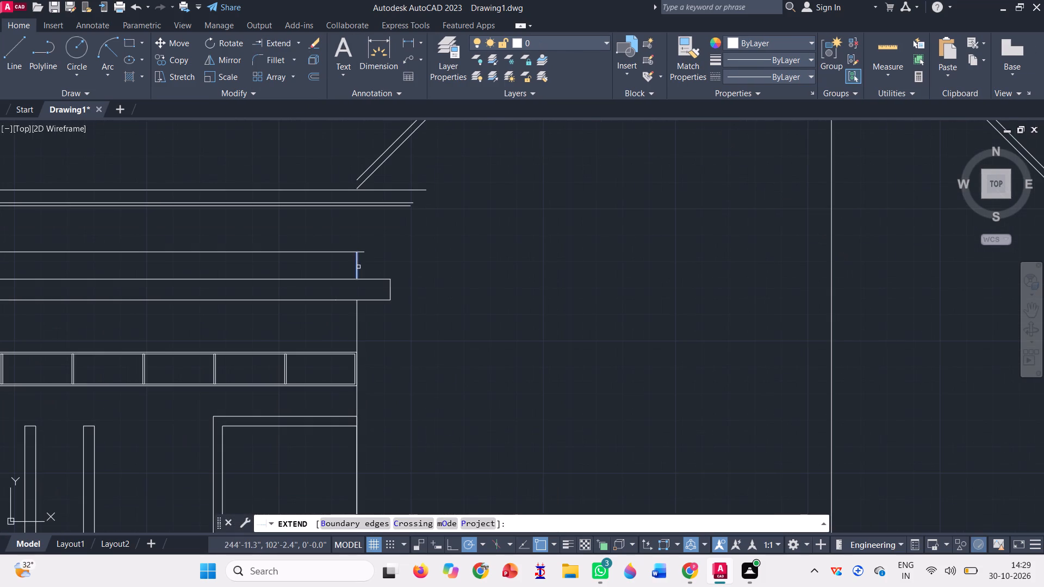
{"action": "left_click", "coordinate": [358, 266]}
{"action": "left_click", "coordinate": [356, 265]}
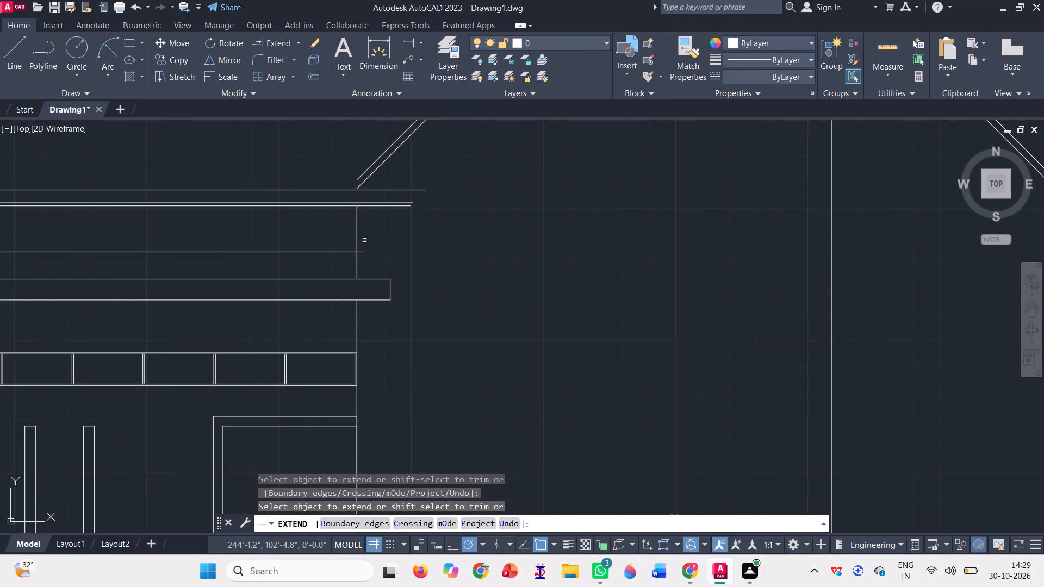
{"action": "scroll", "coordinate": [372, 213], "scroll_direction": "down", "scroll_amount": 1}
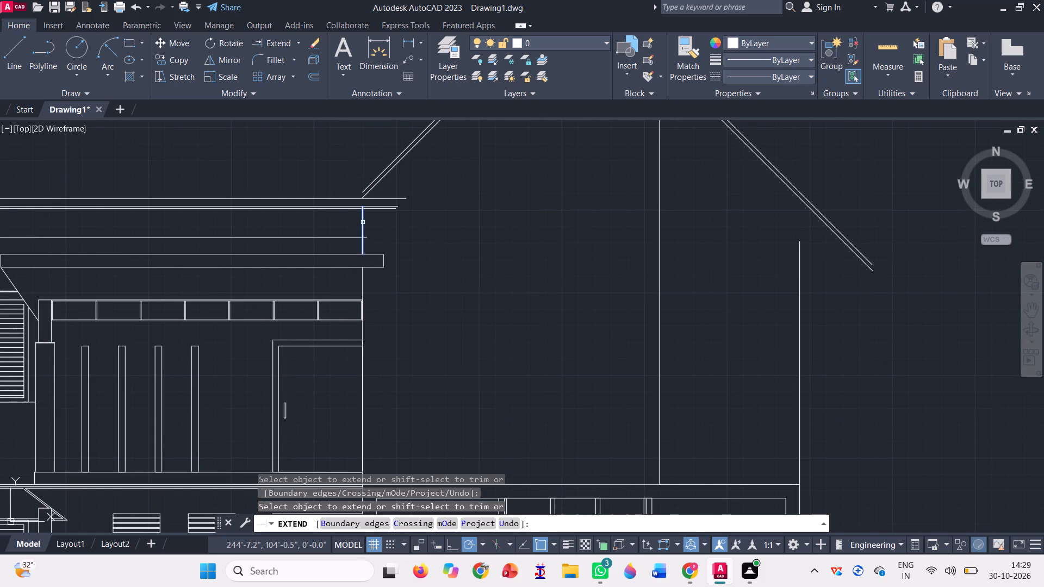
{"action": "scroll", "coordinate": [363, 222], "scroll_direction": "down", "scroll_amount": 2}
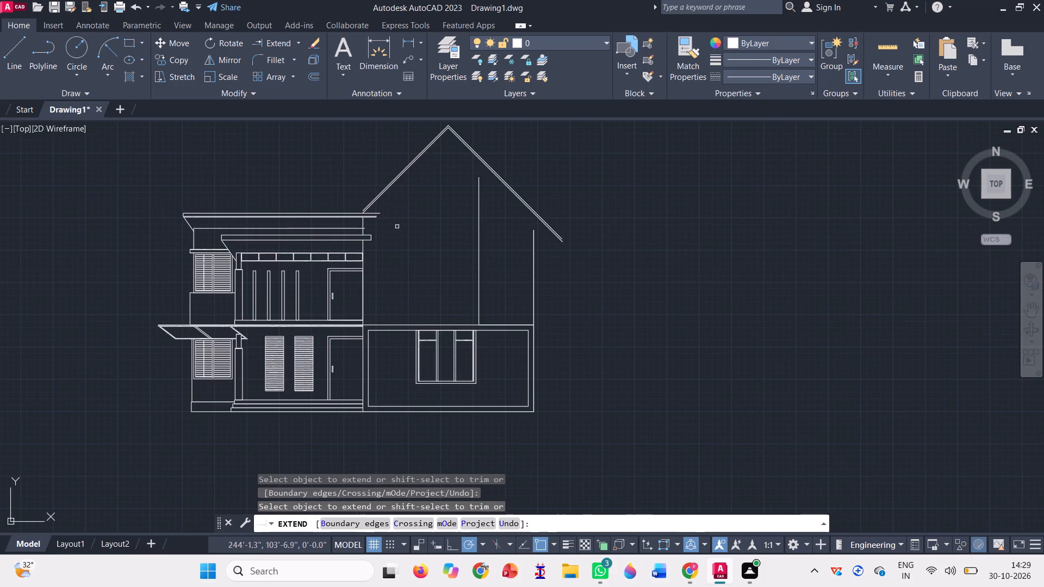
{"action": "key", "text": "Escape"}
Trim the short end of the horizontal line below the flat roof slab that sticks out past the wall line.
{"action": "left_click", "coordinate": [297, 45]}
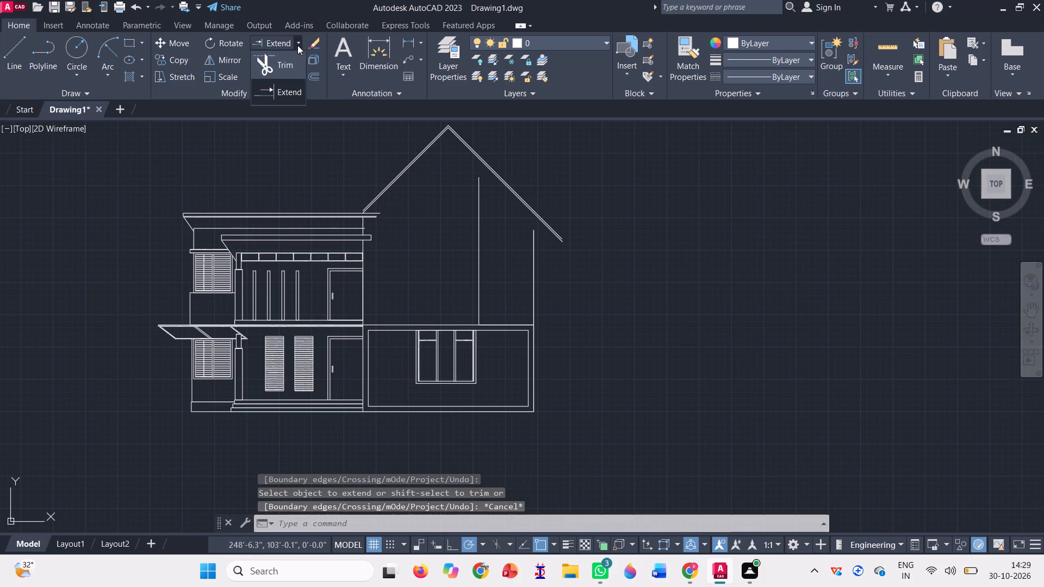
{"action": "left_click", "coordinate": [277, 71]}
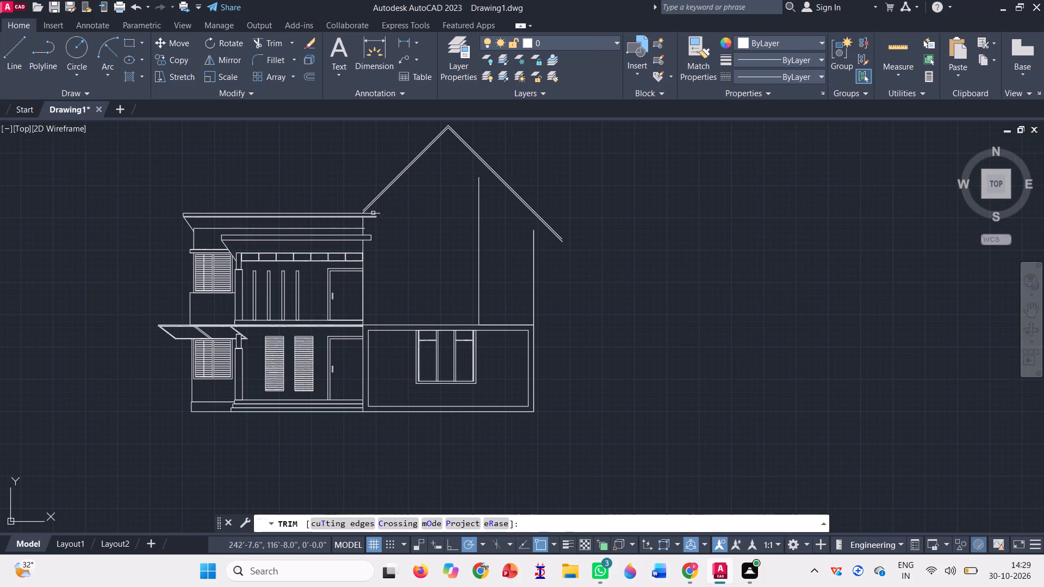
{"action": "scroll", "coordinate": [371, 245], "scroll_direction": "up", "scroll_amount": 3}
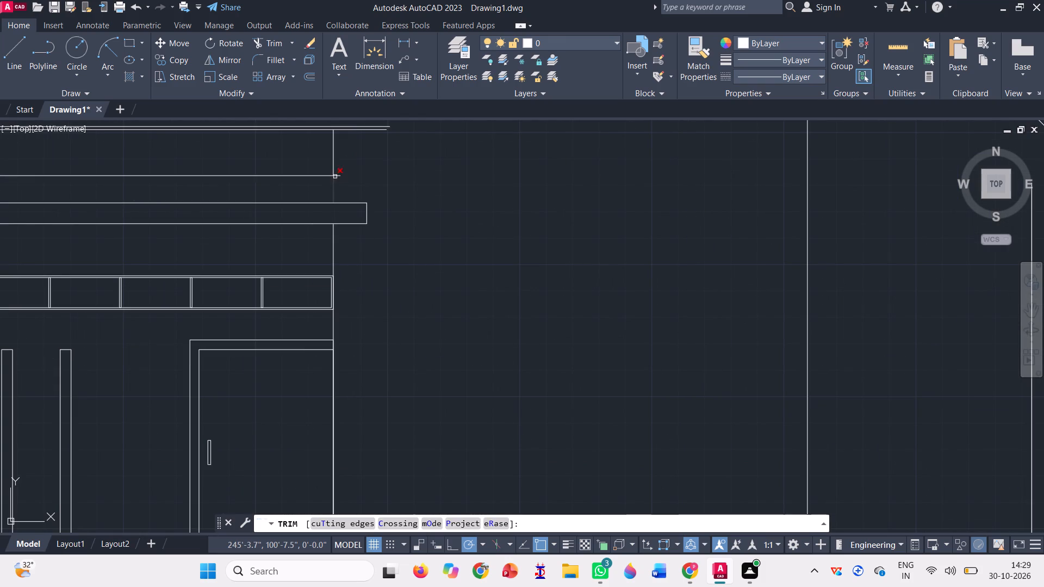
{"action": "left_click", "coordinate": [339, 175]}
{"action": "scroll", "coordinate": [351, 267], "scroll_direction": "down", "scroll_amount": 2}
{"action": "scroll", "coordinate": [359, 209], "scroll_direction": "up", "scroll_amount": 2}
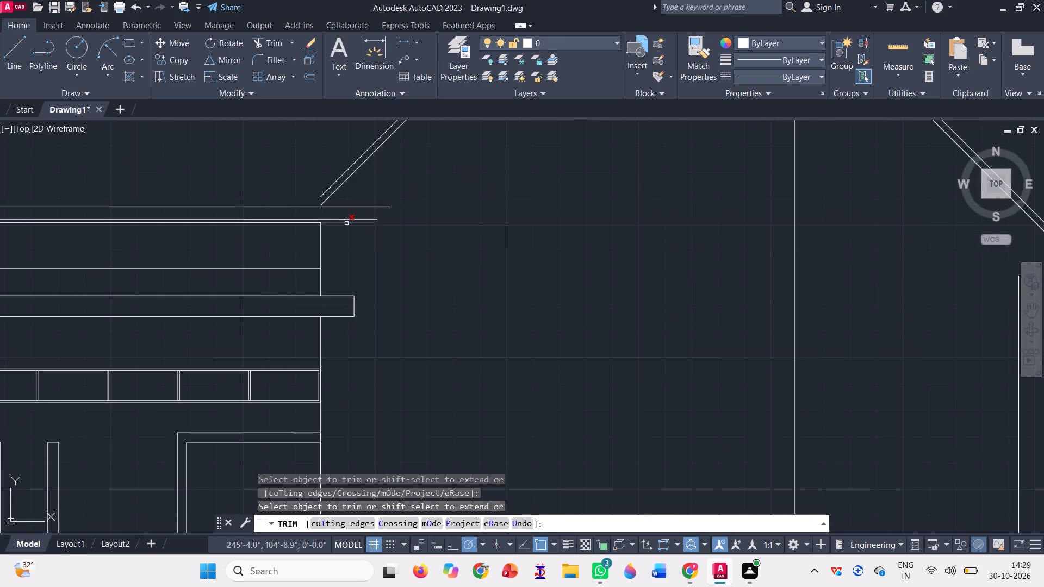
{"action": "scroll", "coordinate": [349, 233], "scroll_direction": "down", "scroll_amount": 1}
{"action": "scroll", "coordinate": [254, 214], "scroll_direction": "down", "scroll_amount": 1}
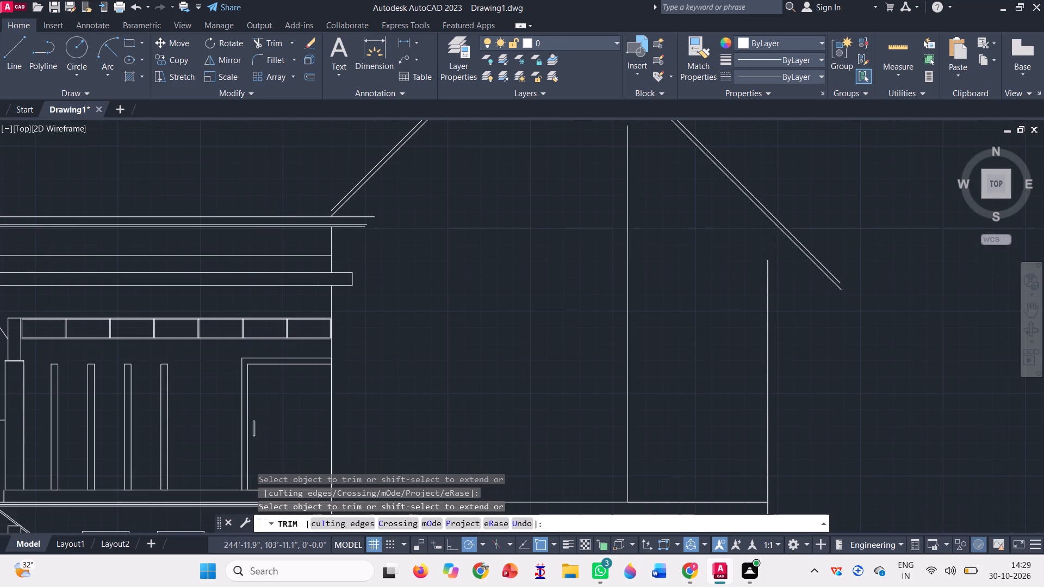
{"action": "key", "text": "Escape"}
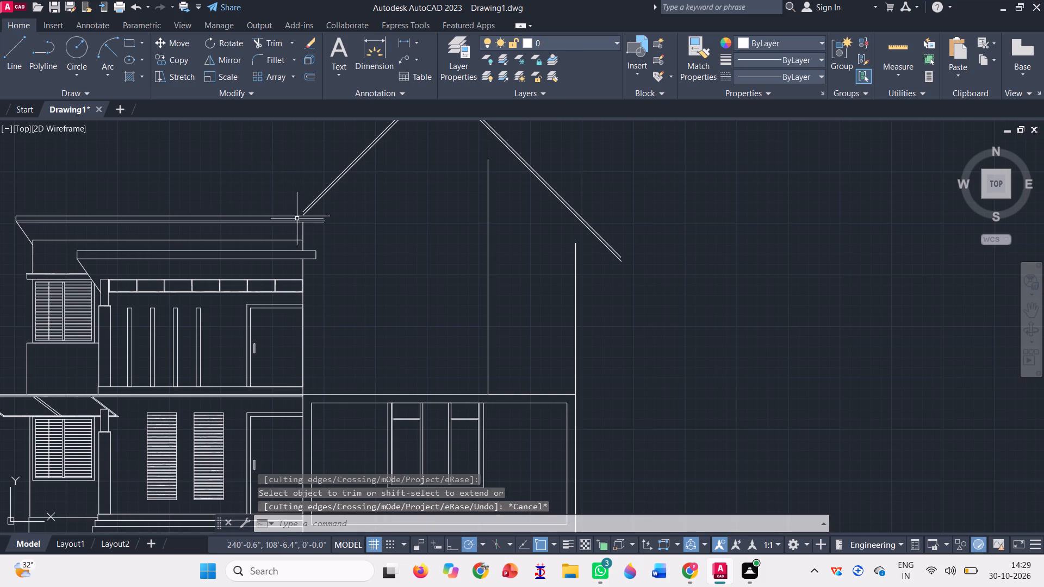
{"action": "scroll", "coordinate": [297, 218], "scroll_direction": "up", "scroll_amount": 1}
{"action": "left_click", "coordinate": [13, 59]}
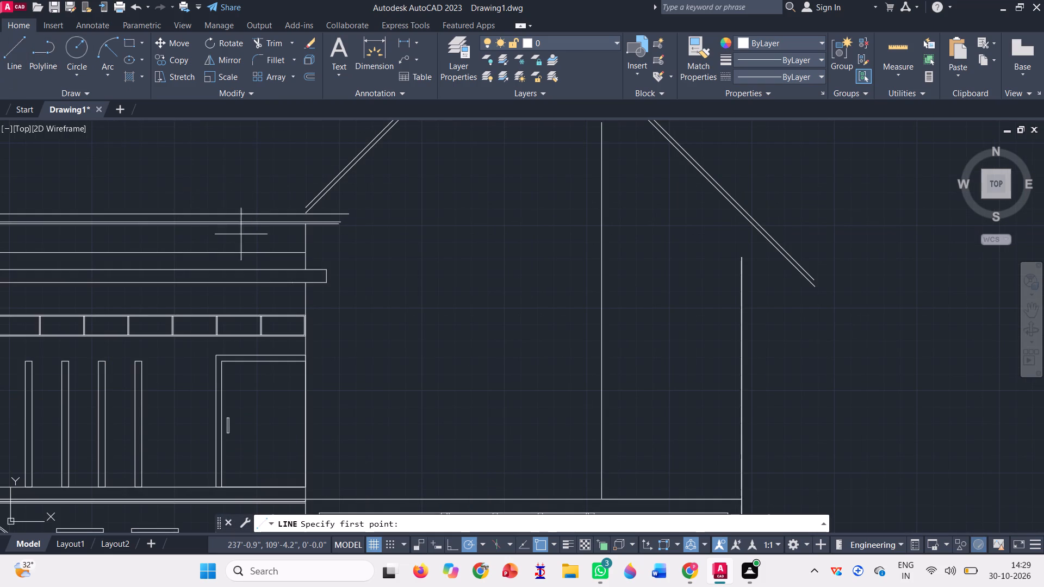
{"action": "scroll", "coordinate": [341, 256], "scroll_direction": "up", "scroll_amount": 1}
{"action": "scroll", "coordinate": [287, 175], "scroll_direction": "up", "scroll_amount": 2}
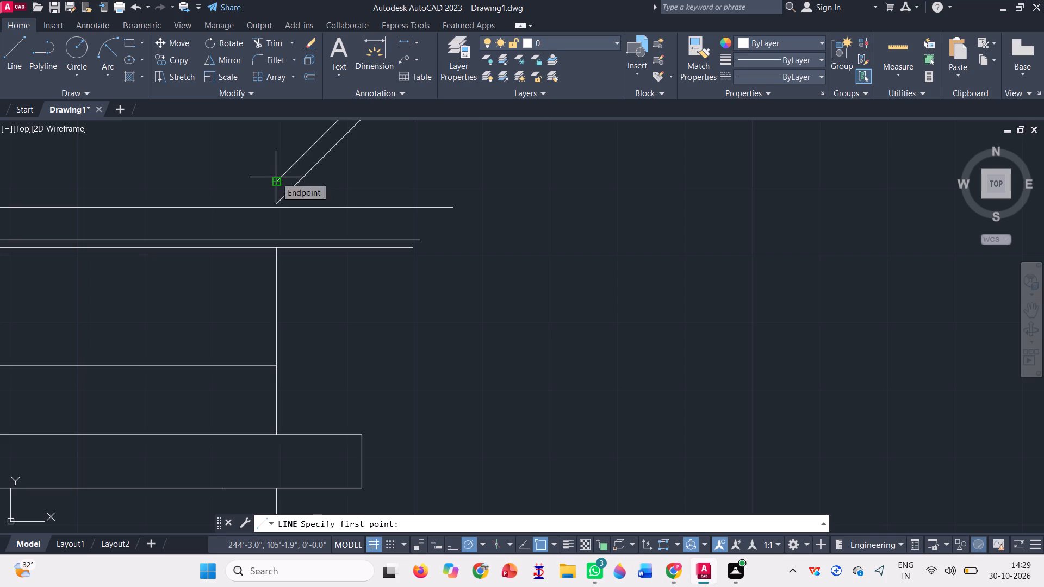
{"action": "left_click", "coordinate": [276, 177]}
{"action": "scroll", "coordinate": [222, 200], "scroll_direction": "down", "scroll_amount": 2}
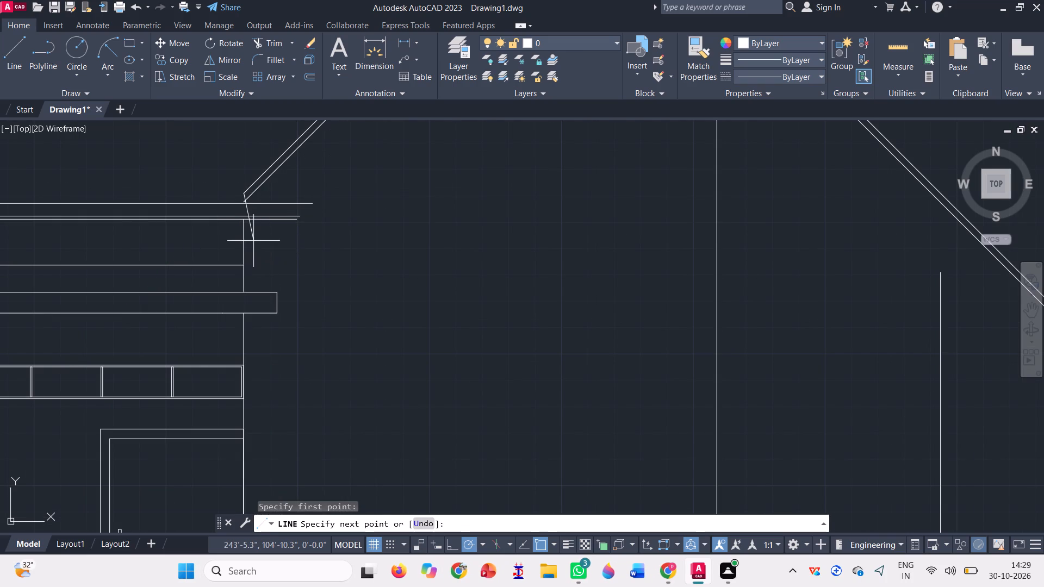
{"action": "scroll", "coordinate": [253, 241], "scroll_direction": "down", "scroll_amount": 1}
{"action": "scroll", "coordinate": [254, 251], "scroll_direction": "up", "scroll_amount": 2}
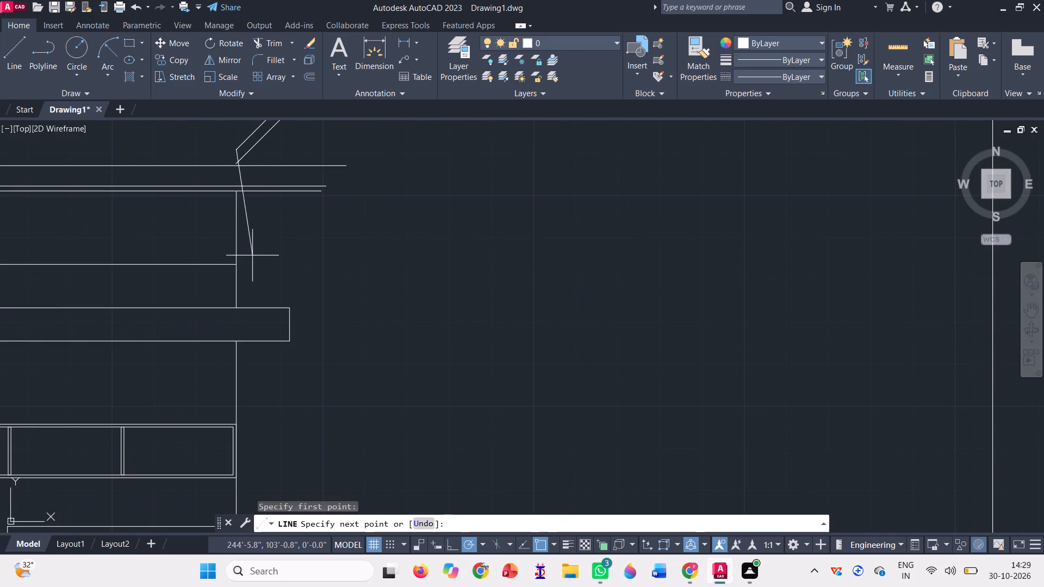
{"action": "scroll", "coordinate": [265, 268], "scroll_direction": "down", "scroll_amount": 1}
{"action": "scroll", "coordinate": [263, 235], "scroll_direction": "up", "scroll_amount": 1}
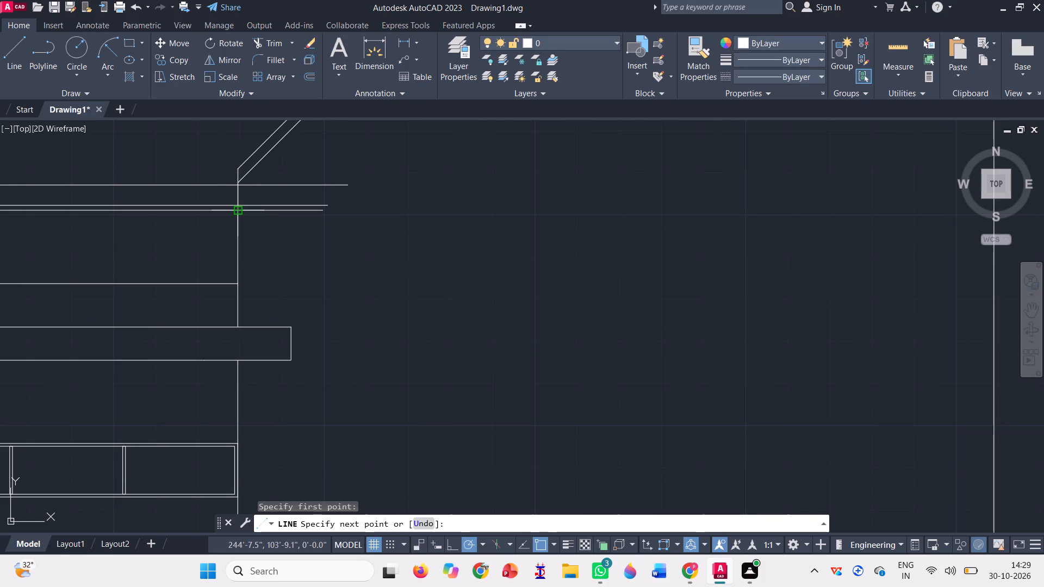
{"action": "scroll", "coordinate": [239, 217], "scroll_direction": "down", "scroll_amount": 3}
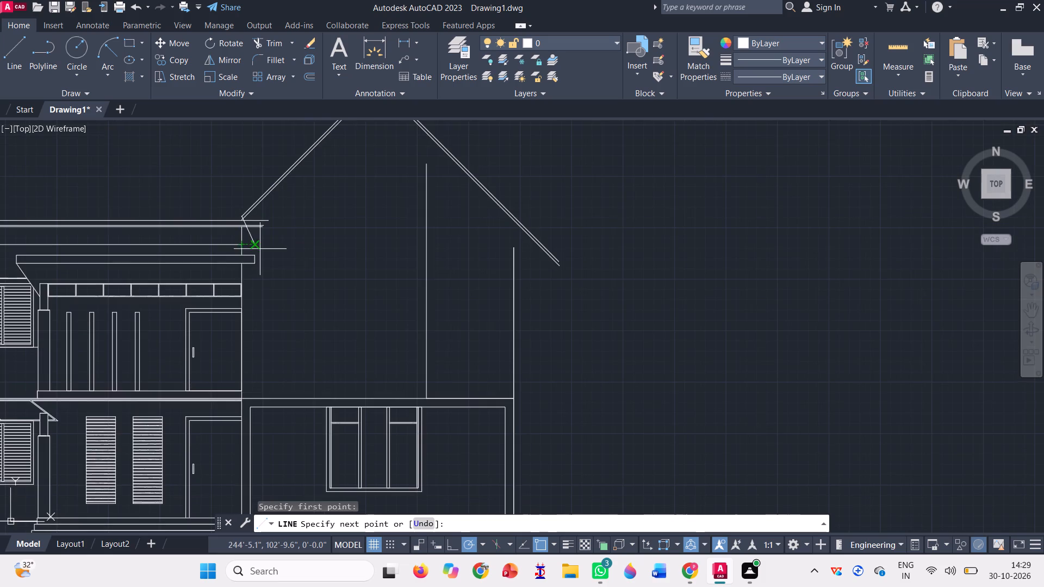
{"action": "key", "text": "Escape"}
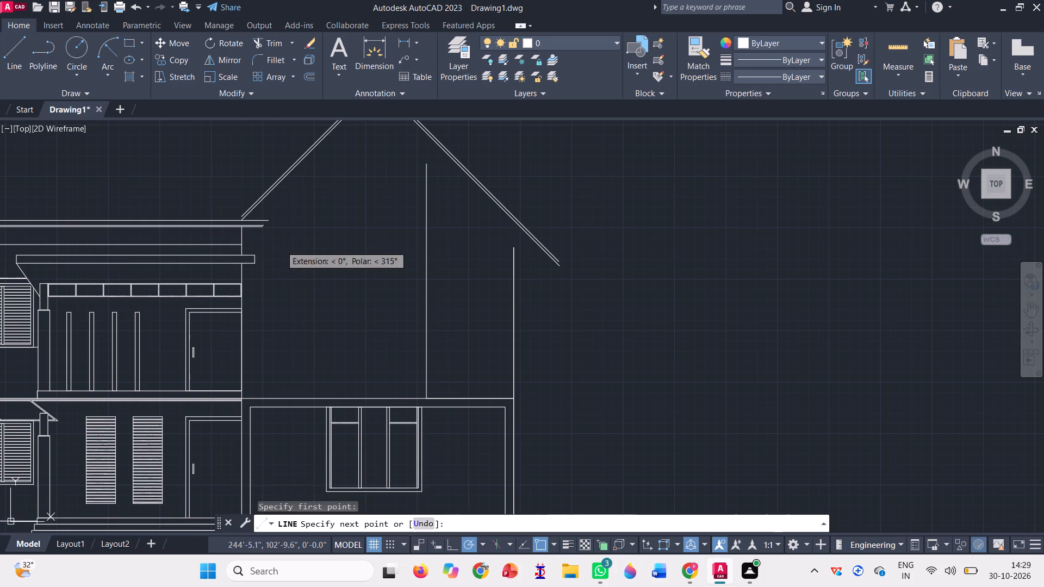
Draw a slanted line from the wall line's junction below the flat roof up and left, across the flat roof lines.
{"action": "scroll", "coordinate": [238, 216], "scroll_direction": "up", "scroll_amount": 1}
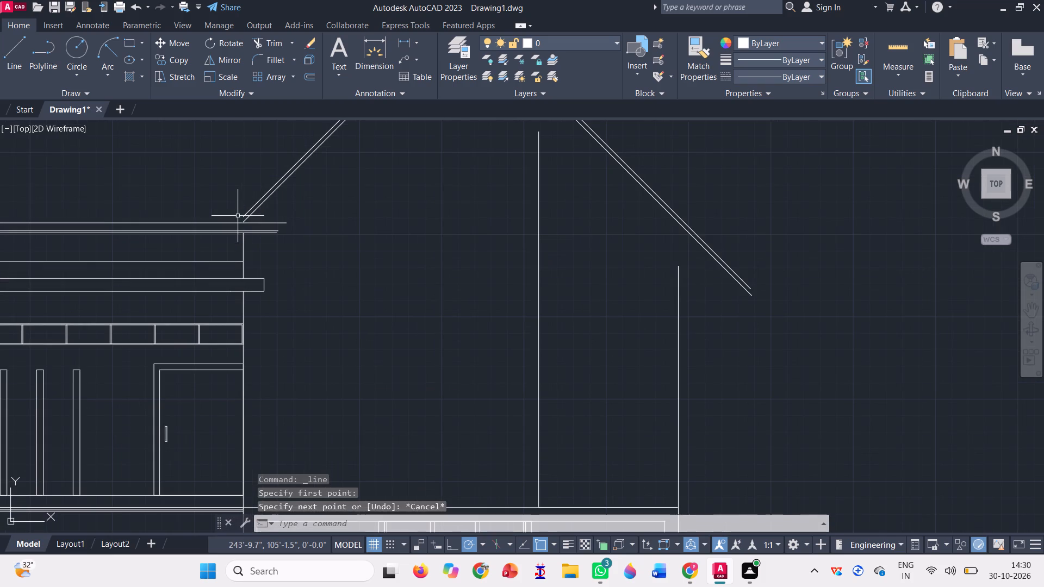
{"action": "left_click", "coordinate": [5, 57]}
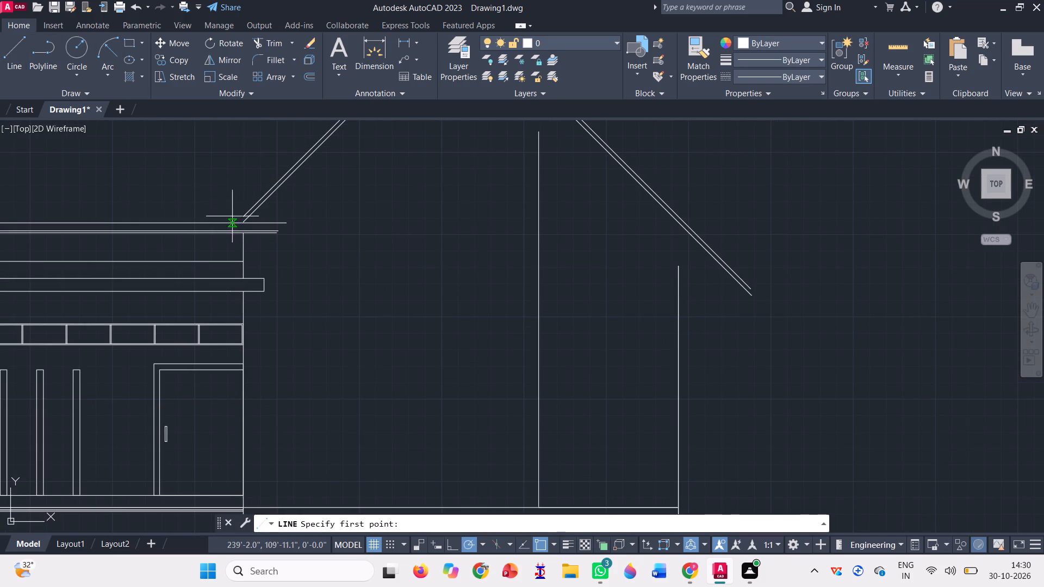
{"action": "scroll", "coordinate": [233, 227], "scroll_direction": "up", "scroll_amount": 1}
{"action": "scroll", "coordinate": [257, 275], "scroll_direction": "up", "scroll_amount": 1}
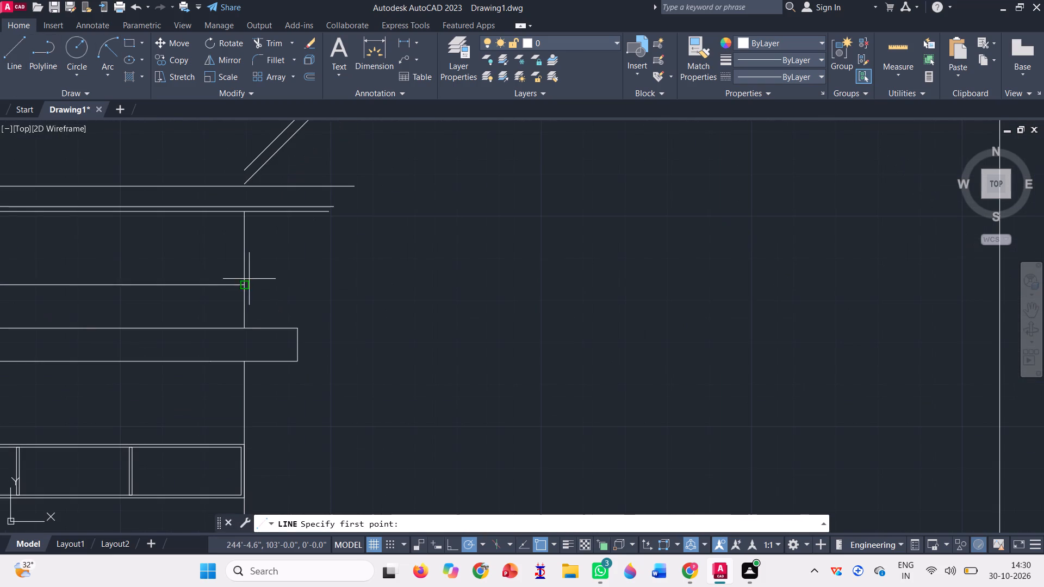
{"action": "left_click", "coordinate": [241, 282]}
{"action": "scroll", "coordinate": [263, 286], "scroll_direction": "down", "scroll_amount": 2}
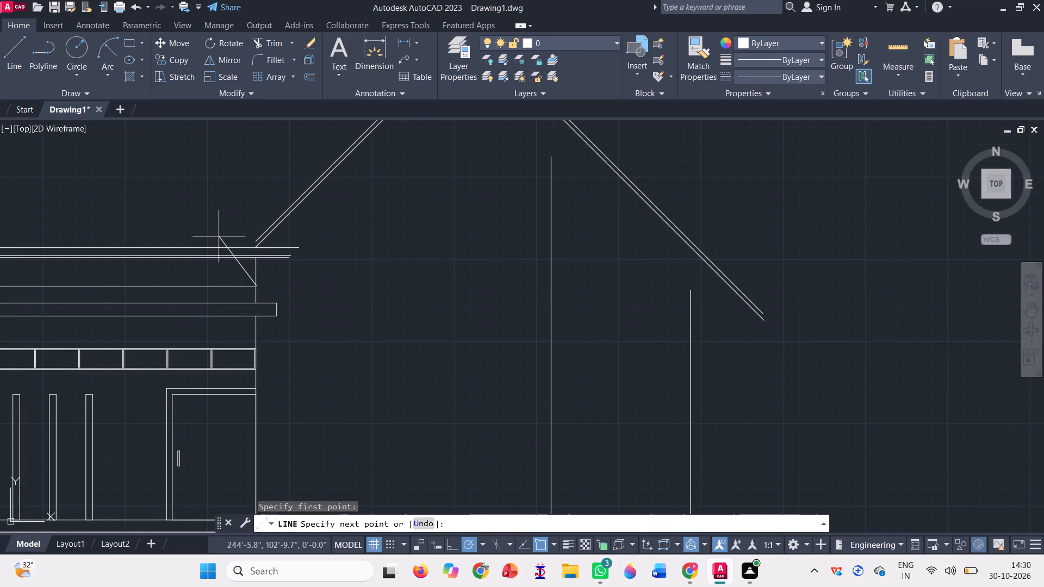
{"action": "left_click", "coordinate": [208, 227]}
{"action": "key", "text": "space"}
{"action": "scroll", "coordinate": [238, 268], "scroll_direction": "up", "scroll_amount": 2}
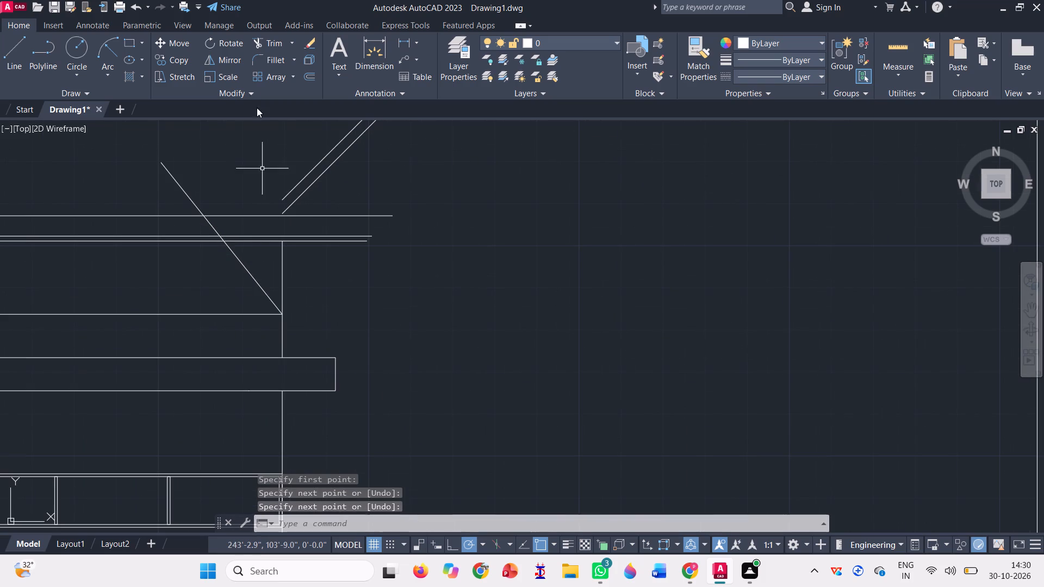
Extend the gable's two left slope lines down through the flat roof lines to the slanted line.
{"action": "left_click", "coordinate": [294, 37]}
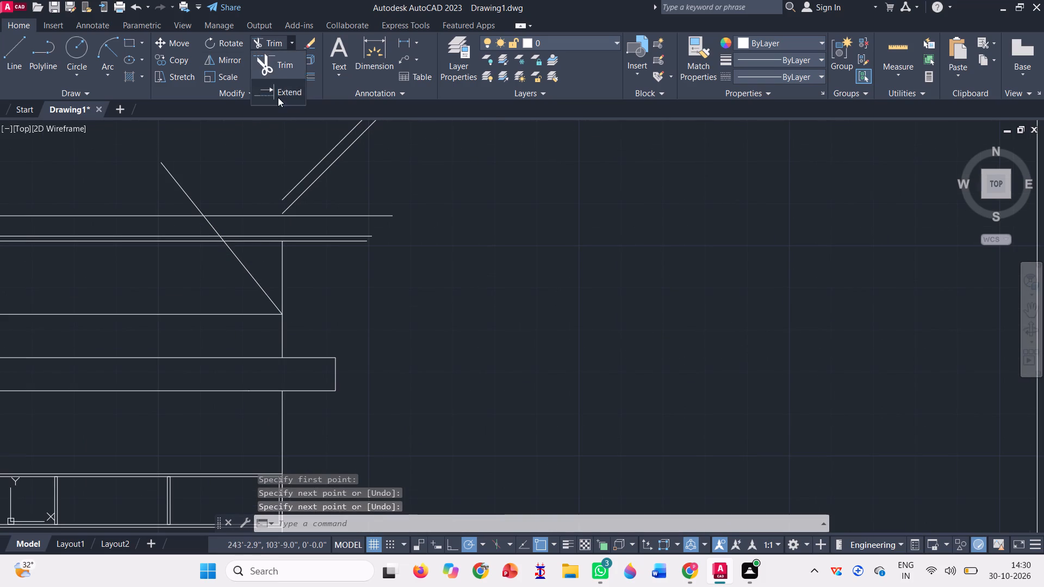
{"action": "left_click", "coordinate": [278, 97]}
{"action": "left_click", "coordinate": [326, 189]}
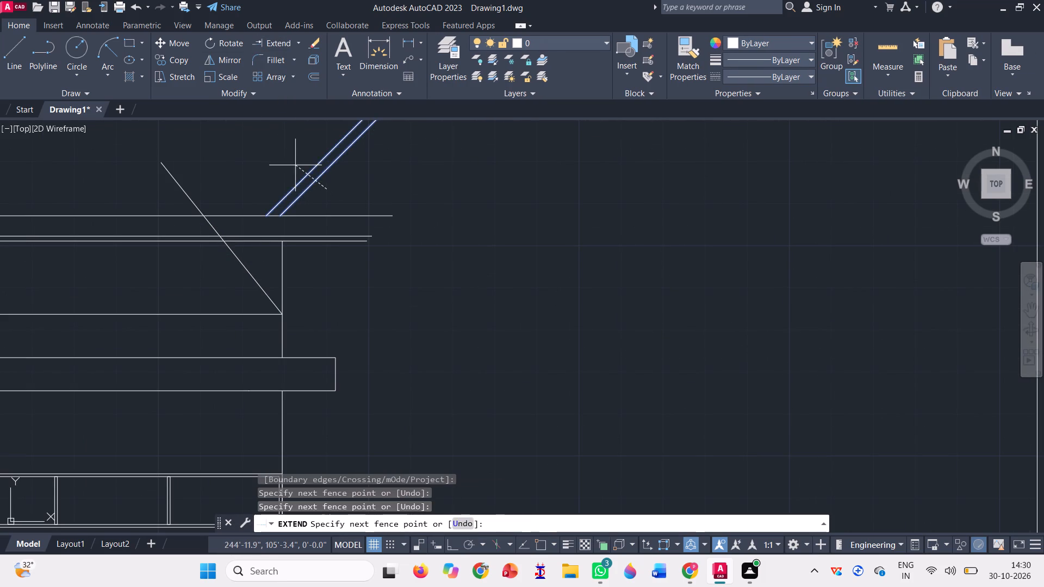
{"action": "left_click", "coordinate": [284, 158]}
{"action": "left_click", "coordinate": [315, 198]}
{"action": "left_click", "coordinate": [272, 168]}
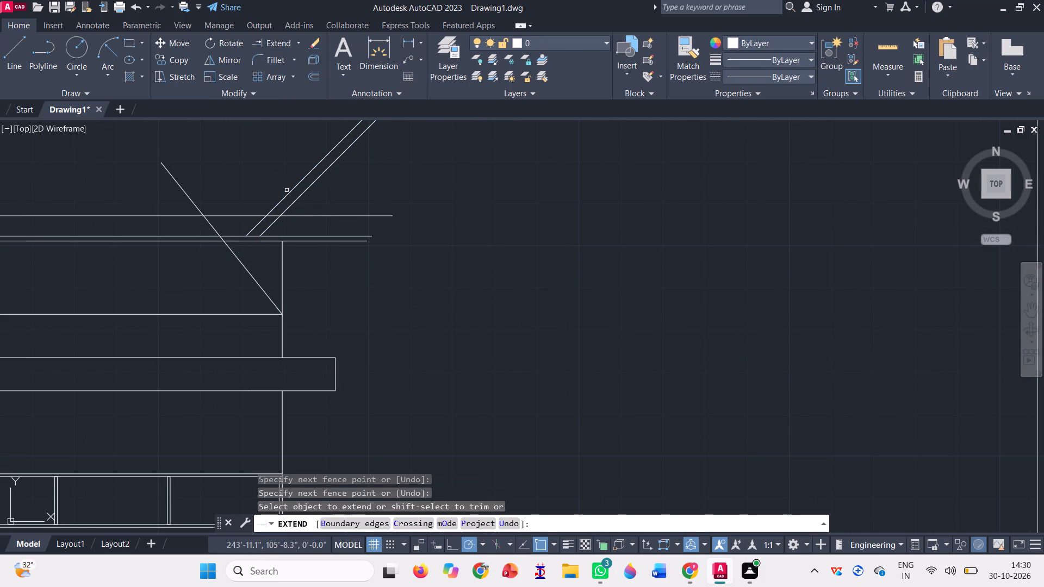
{"action": "left_click", "coordinate": [302, 205]}
{"action": "left_click", "coordinate": [251, 174]}
{"action": "left_click", "coordinate": [281, 231]}
{"action": "left_click", "coordinate": [245, 220]}
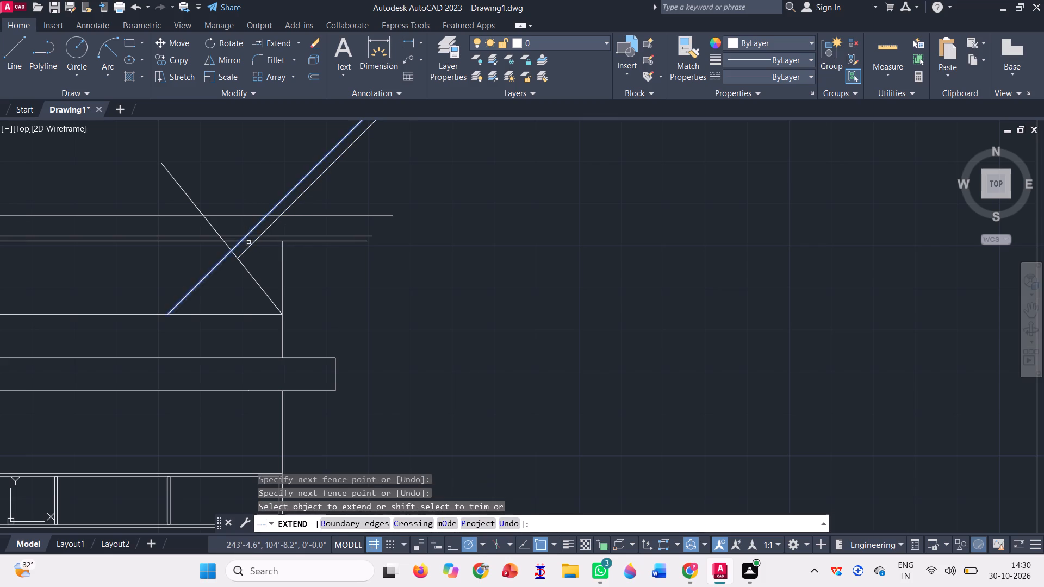
{"action": "key", "text": "Escape"}
Trim the slanted line's upper part beyond the outer left slope line so it closes the gable's eave end.
{"action": "scroll", "coordinate": [266, 262], "scroll_direction": "down", "scroll_amount": 1}
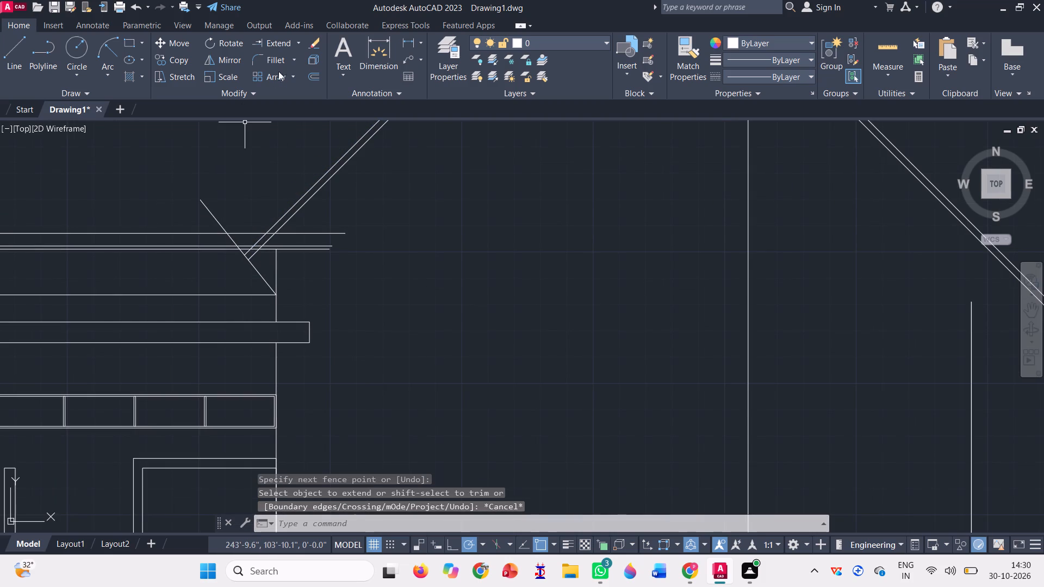
{"action": "left_click", "coordinate": [299, 43]}
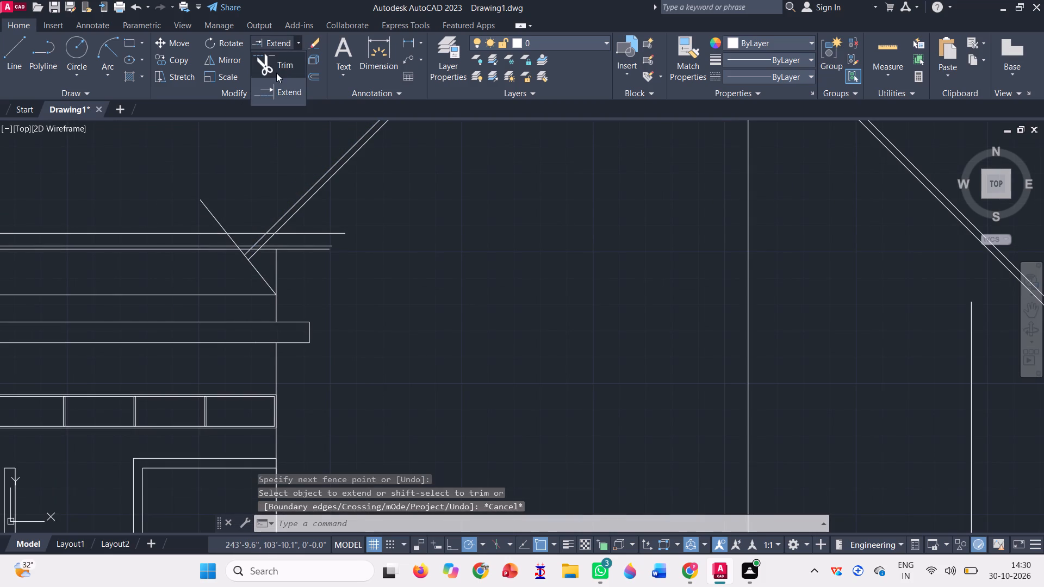
{"action": "left_click", "coordinate": [275, 71]}
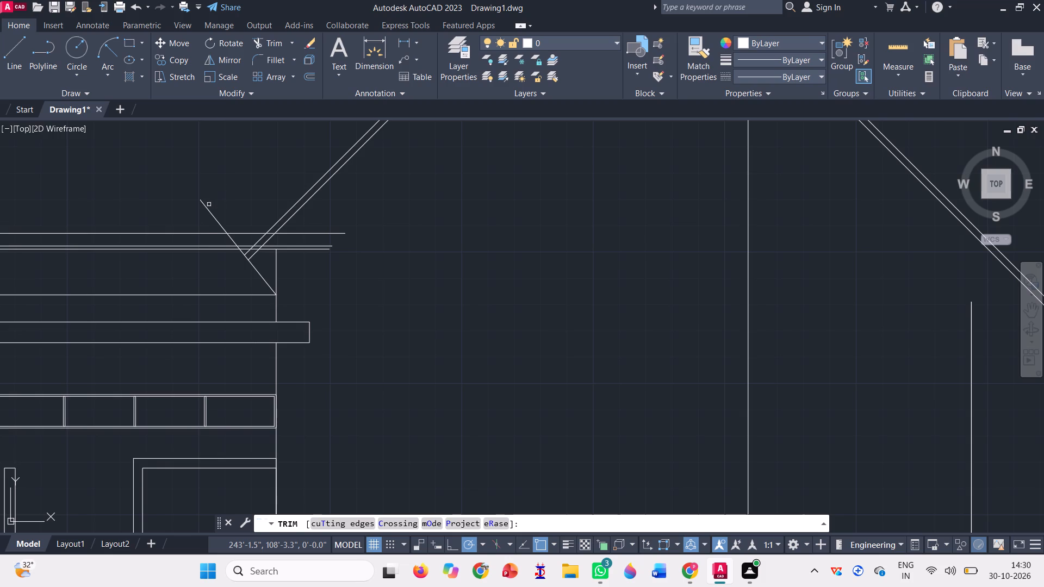
{"action": "left_click", "coordinate": [208, 204]}
{"action": "left_click", "coordinate": [201, 214]}
{"action": "scroll", "coordinate": [228, 248], "scroll_direction": "up", "scroll_amount": 2}
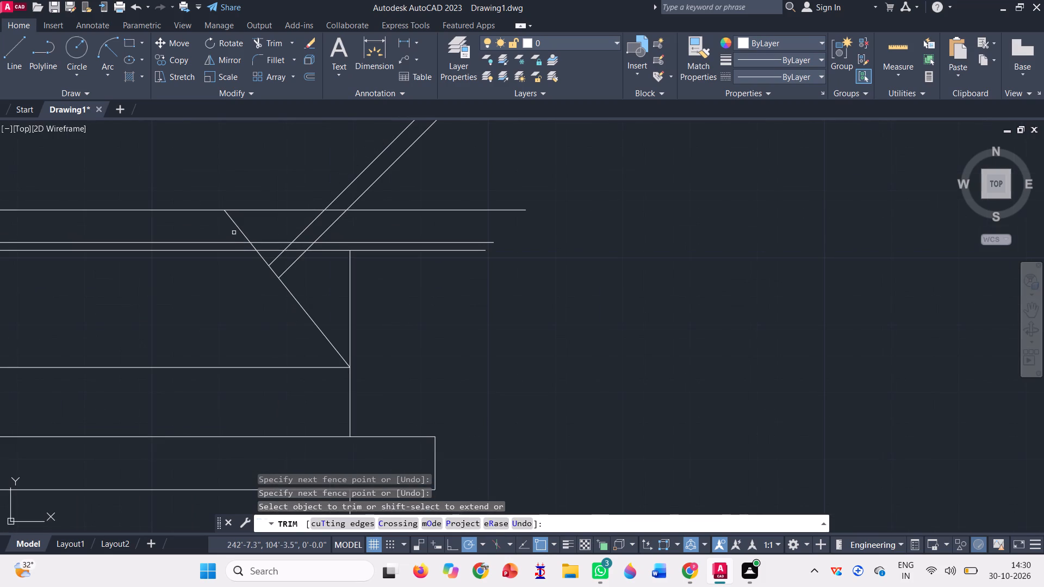
{"action": "left_click", "coordinate": [236, 231]}
{"action": "left_click", "coordinate": [246, 223]}
{"action": "scroll", "coordinate": [245, 245], "scroll_direction": "up", "scroll_amount": 4}
{"action": "left_click", "coordinate": [288, 252]}
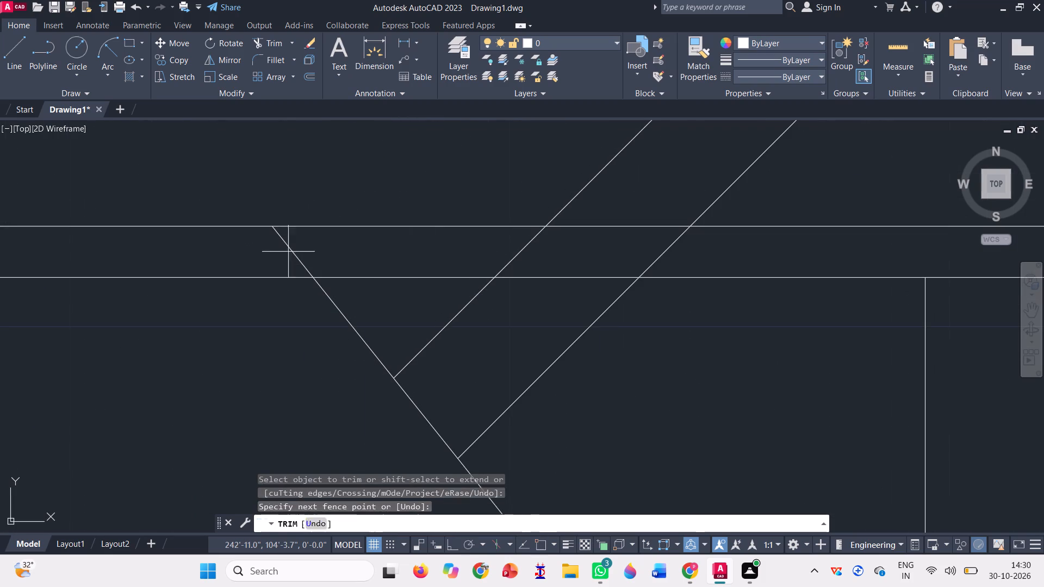
{"action": "left_click", "coordinate": [297, 248]}
{"action": "scroll", "coordinate": [231, 237], "scroll_direction": "down", "scroll_amount": 3}
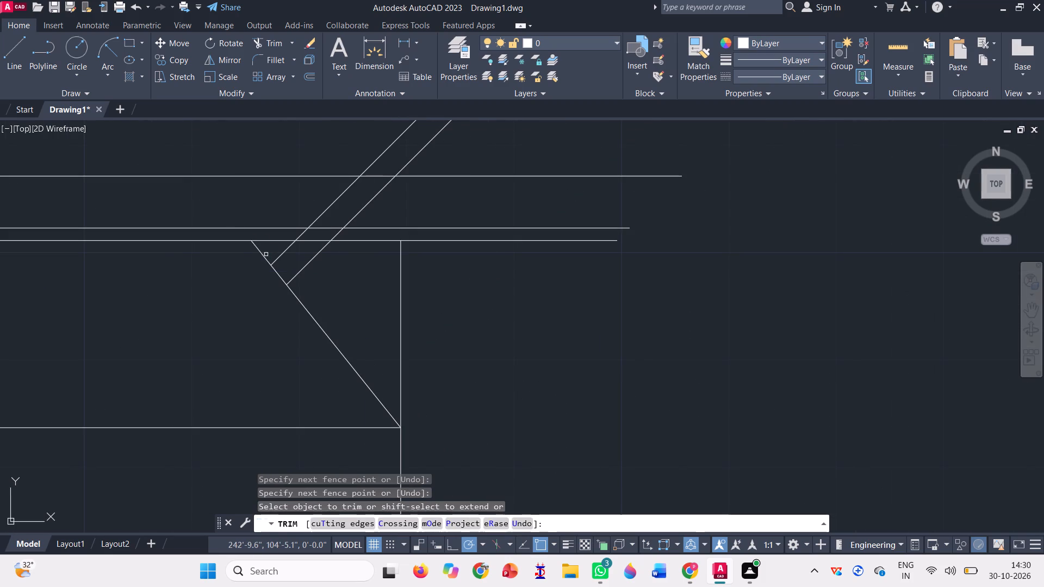
{"action": "left_click", "coordinate": [262, 252]}
{"action": "scroll", "coordinate": [243, 277], "scroll_direction": "down", "scroll_amount": 3}
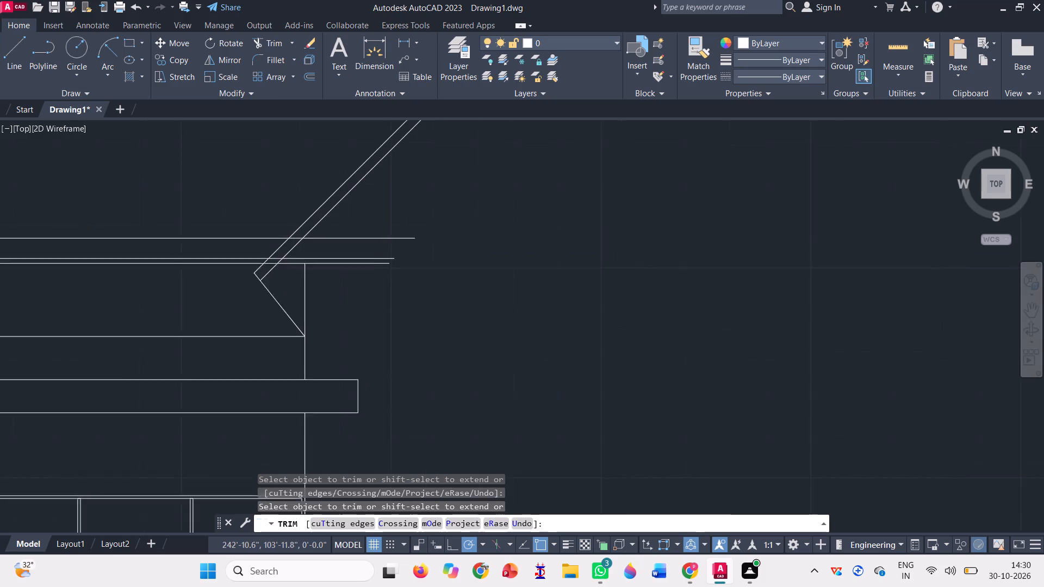
Trim the three flat roof lines where they run past and between the gable's double left slope lines.
{"action": "scroll", "coordinate": [308, 298], "scroll_direction": "up", "scroll_amount": 2}
{"action": "left_click", "coordinate": [326, 165]}
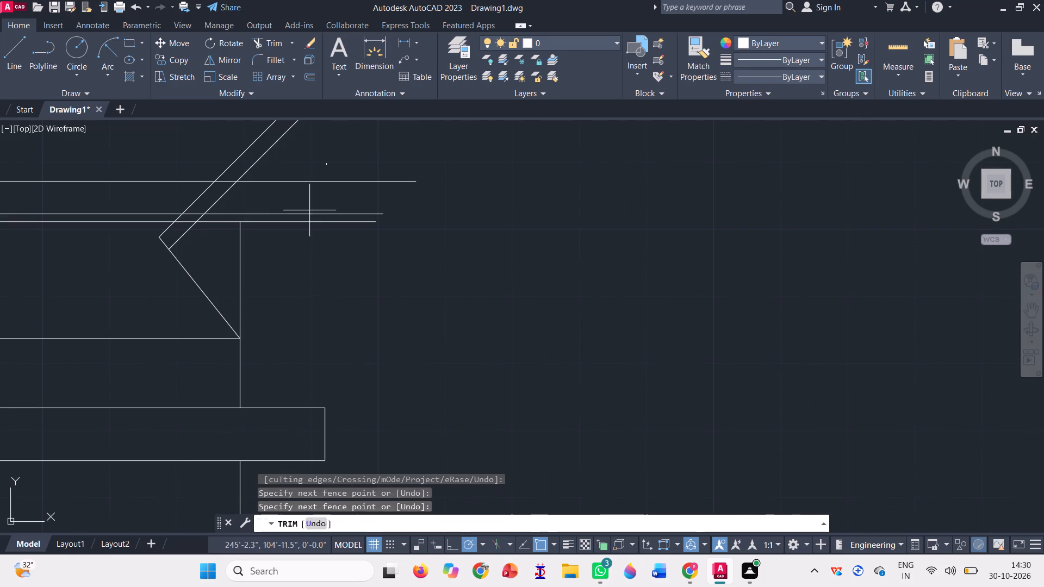
{"action": "left_click", "coordinate": [302, 262]}
{"action": "scroll", "coordinate": [224, 226], "scroll_direction": "up", "scroll_amount": 2}
{"action": "left_click", "coordinate": [224, 224]}
{"action": "left_click", "coordinate": [228, 210]}
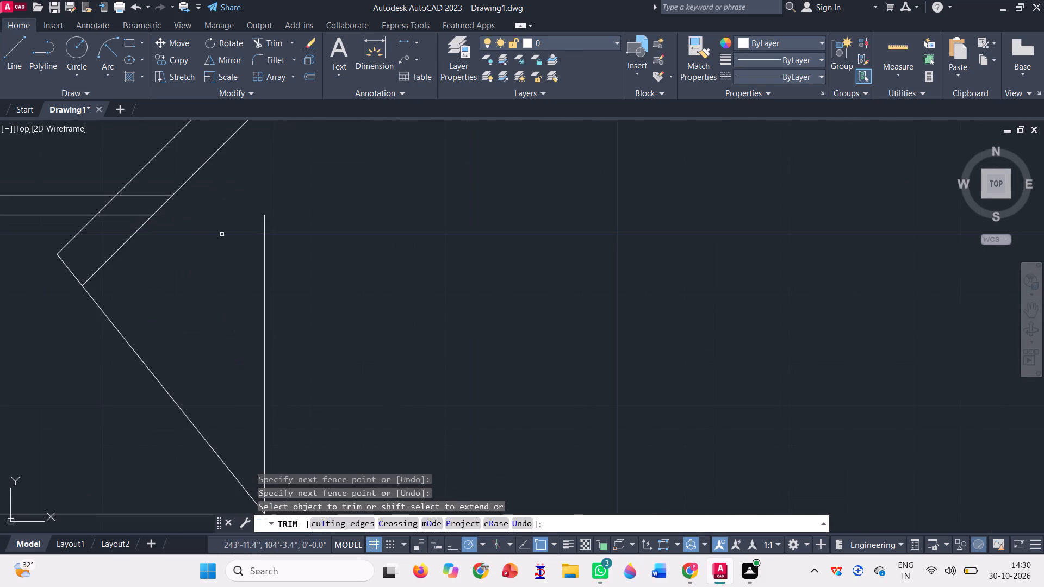
{"action": "scroll", "coordinate": [222, 234], "scroll_direction": "down", "scroll_amount": 3}
{"action": "scroll", "coordinate": [195, 230], "scroll_direction": "up", "scroll_amount": 3}
{"action": "left_click", "coordinate": [203, 245]}
{"action": "left_click", "coordinate": [249, 186]}
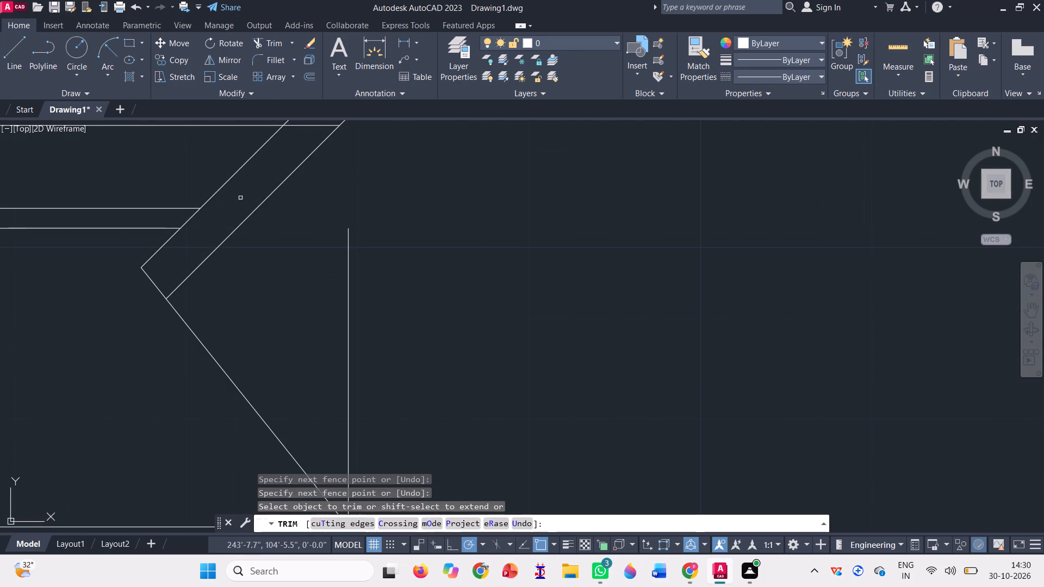
{"action": "scroll", "coordinate": [176, 265], "scroll_direction": "down", "scroll_amount": 2}
{"action": "left_click", "coordinate": [229, 208]}
{"action": "left_click", "coordinate": [226, 215]}
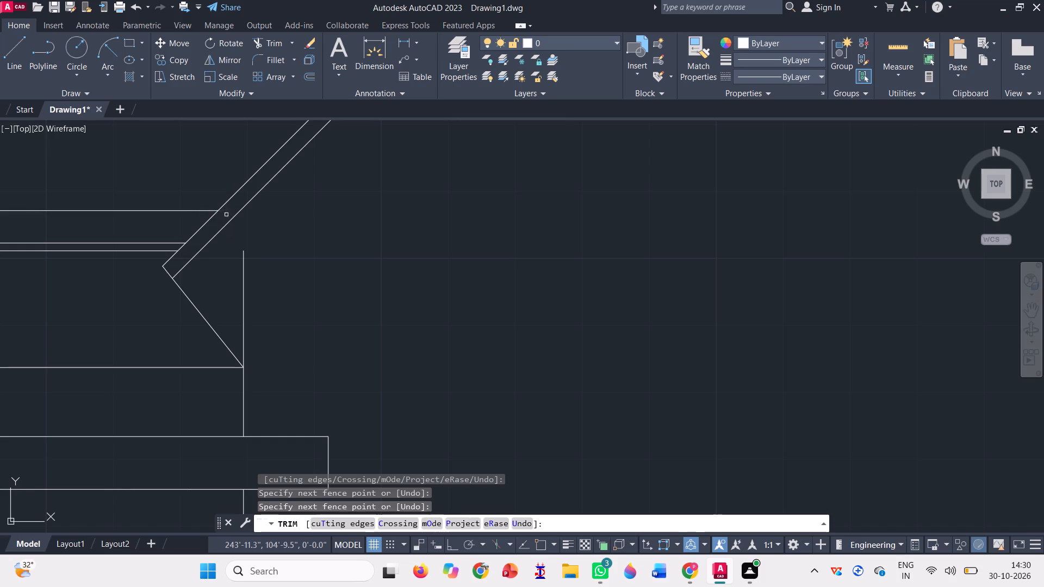
{"action": "scroll", "coordinate": [258, 258], "scroll_direction": "down", "scroll_amount": 3}
{"action": "key", "text": "Escape"}
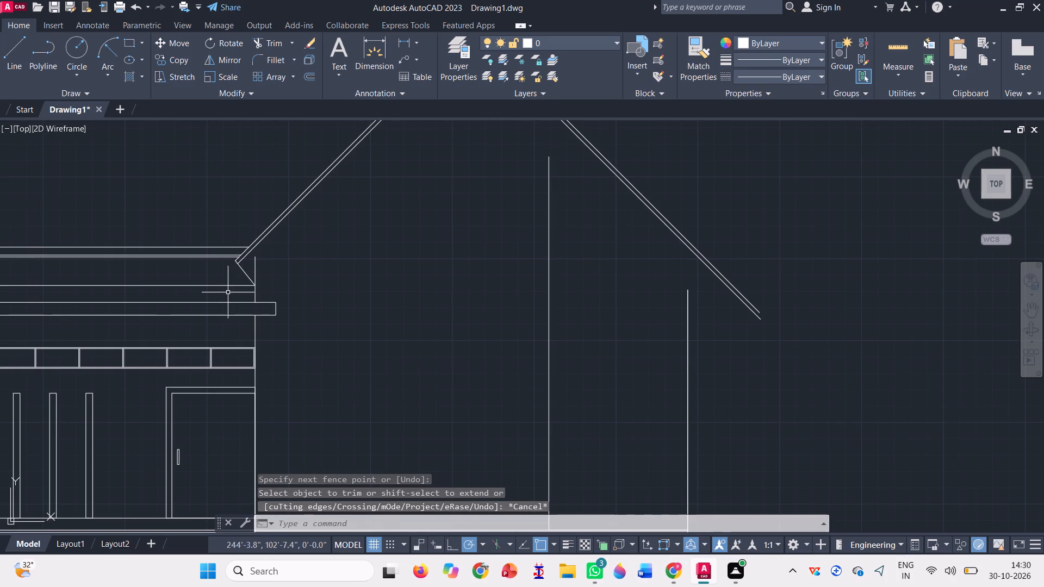
Extend the left wall line and the two vertical lines beneath the right slope up to the gable roof's inner lines.
{"action": "scroll", "coordinate": [221, 292], "scroll_direction": "down", "scroll_amount": 1}
{"action": "scroll", "coordinate": [263, 266], "scroll_direction": "up", "scroll_amount": 1}
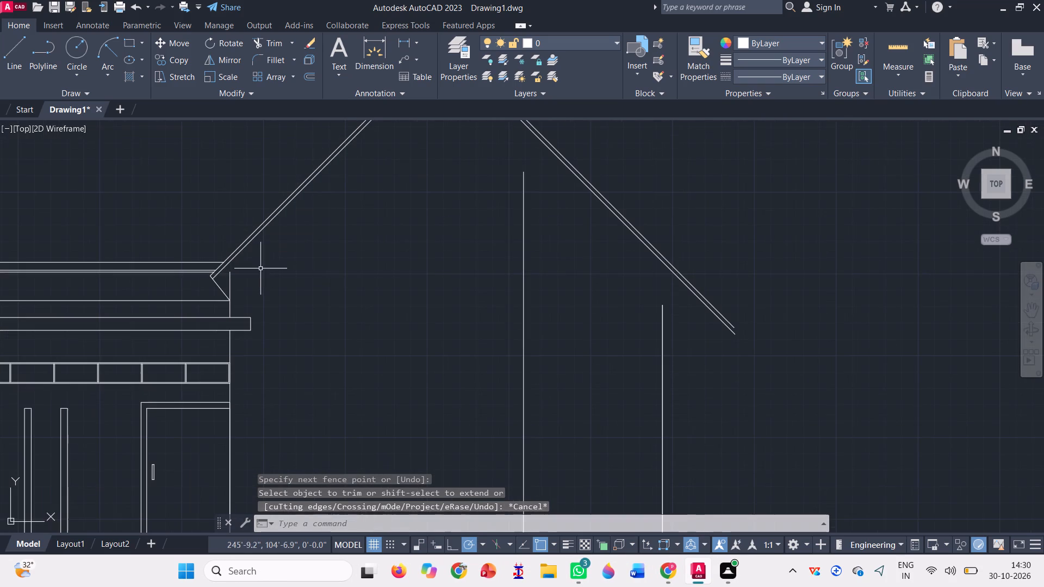
{"action": "left_click", "coordinate": [293, 45]}
{"action": "left_click", "coordinate": [259, 96]}
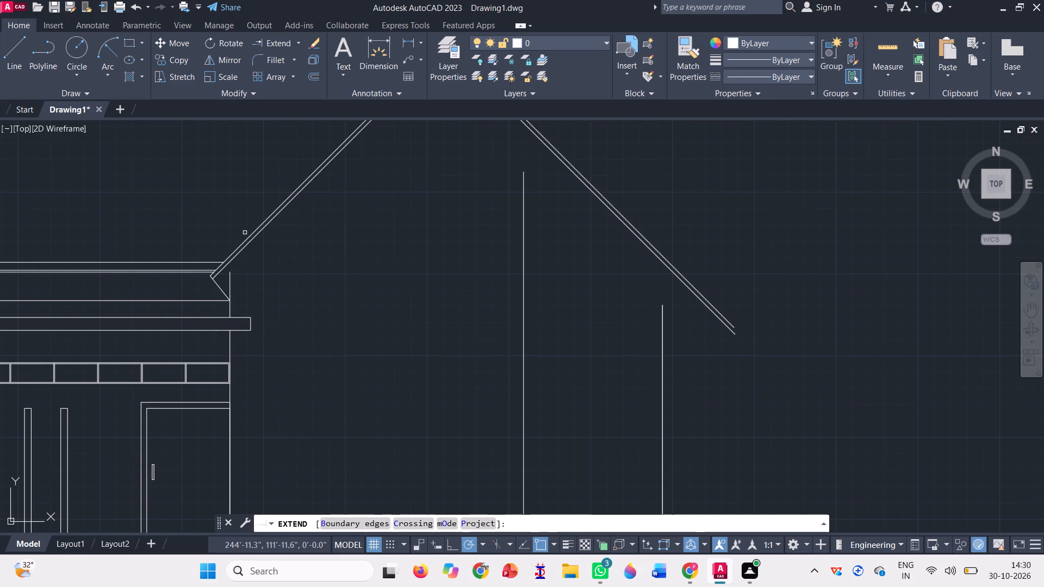
{"action": "left_click", "coordinate": [229, 283]}
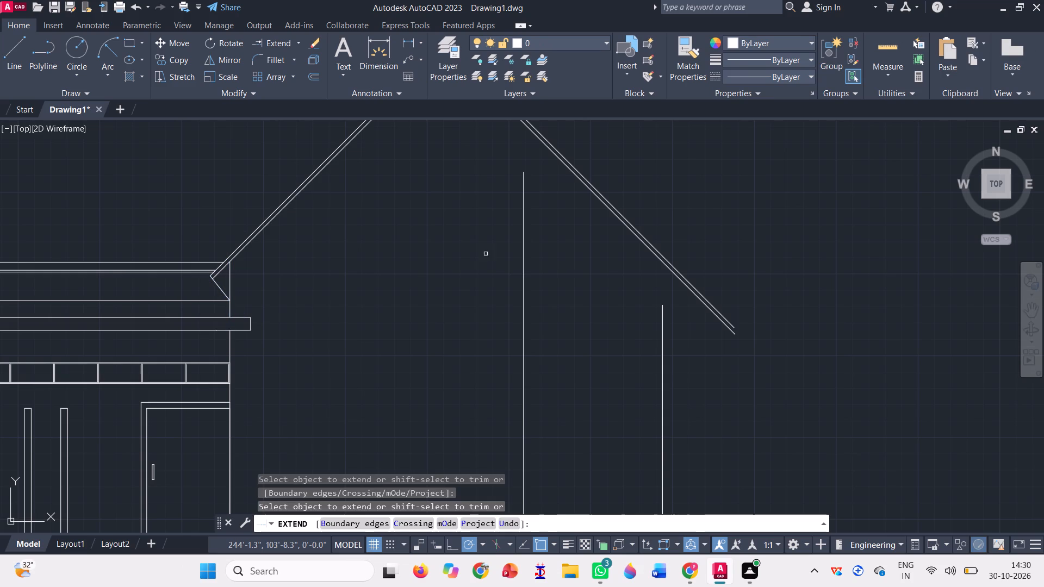
{"action": "left_click", "coordinate": [461, 238]}
{"action": "left_click", "coordinate": [711, 406]}
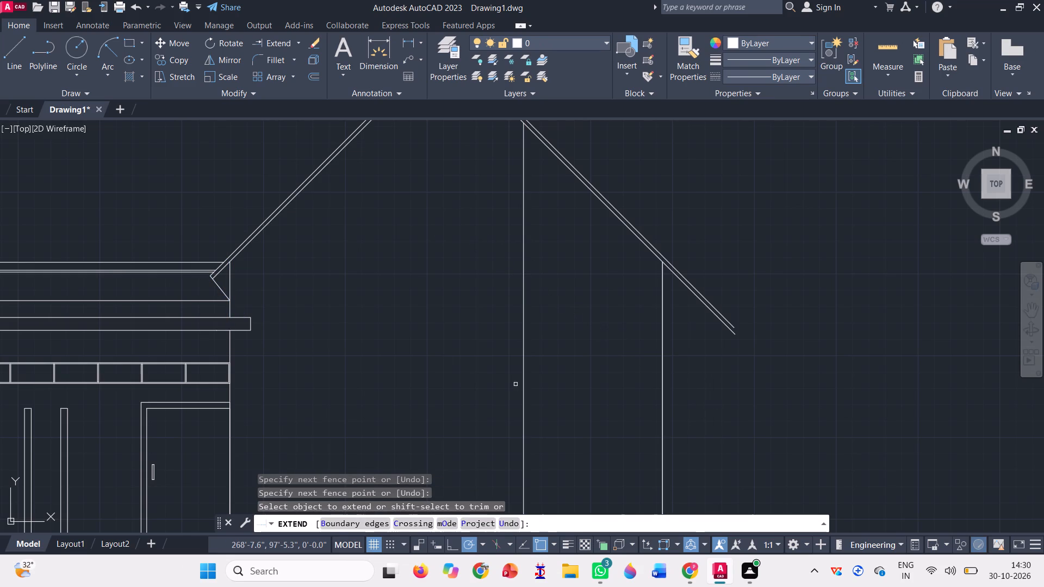
{"action": "key", "text": "Escape"}
Draw a line parallel to the left slope, from the wall line below the eave to beyond the right slope near the apex.
{"action": "scroll", "coordinate": [363, 295], "scroll_direction": "down", "scroll_amount": 1}
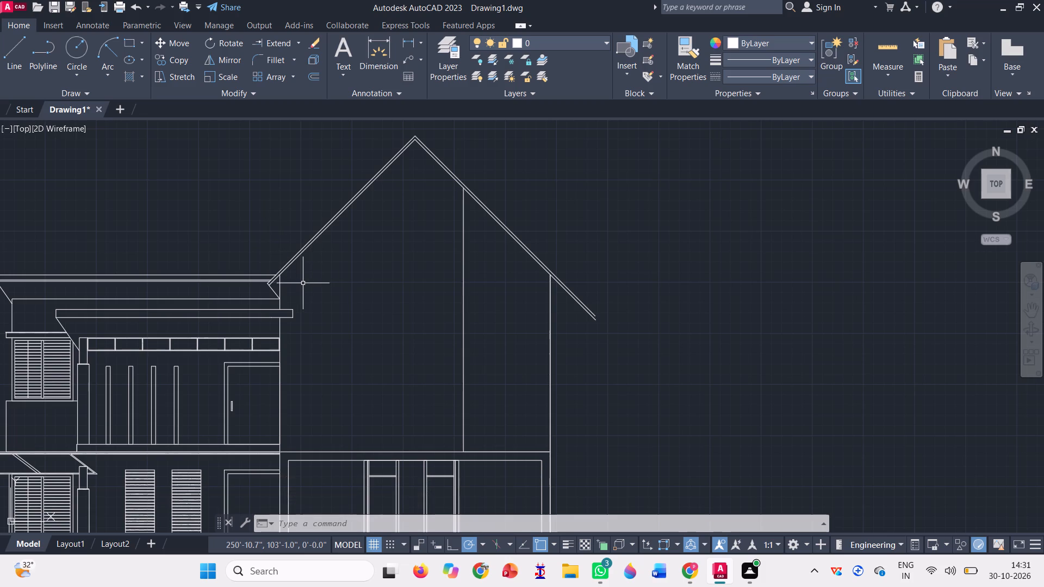
{"action": "scroll", "coordinate": [280, 284], "scroll_direction": "up", "scroll_amount": 1}
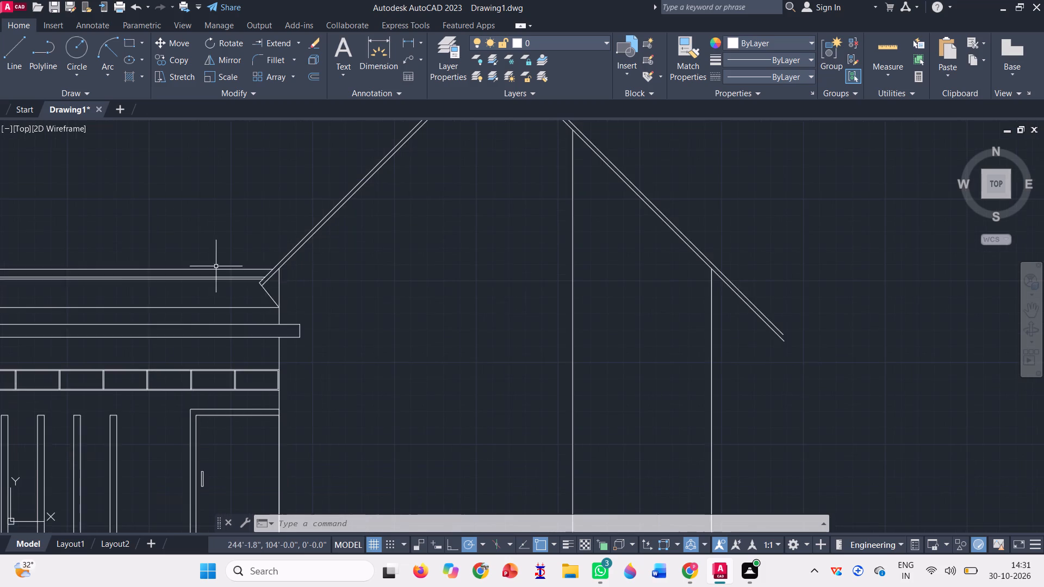
{"action": "scroll", "coordinate": [212, 273], "scroll_direction": "down", "scroll_amount": 1}
{"action": "left_click", "coordinate": [8, 60]}
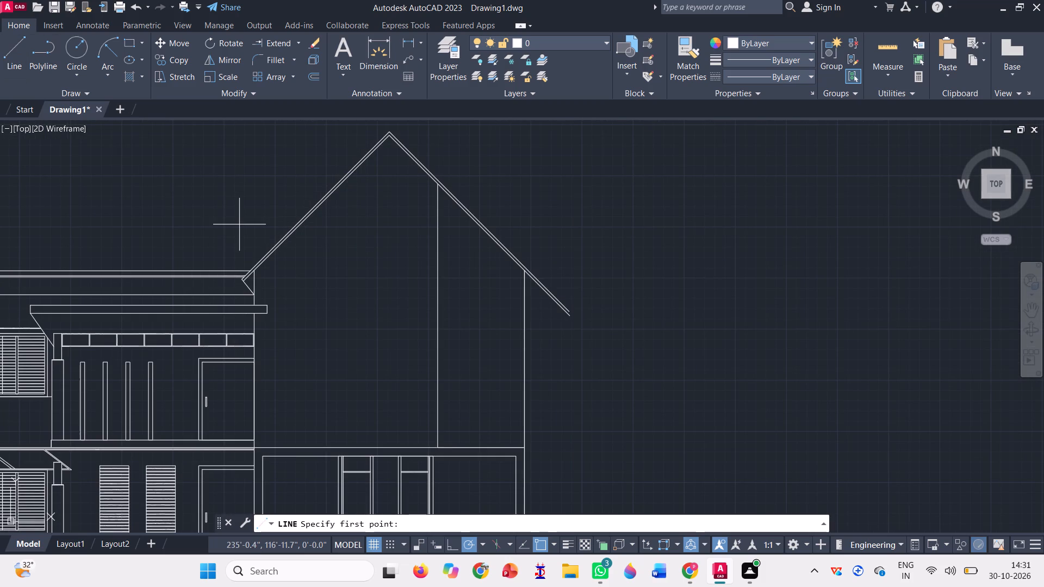
{"action": "scroll", "coordinate": [295, 250], "scroll_direction": "up", "scroll_amount": 2}
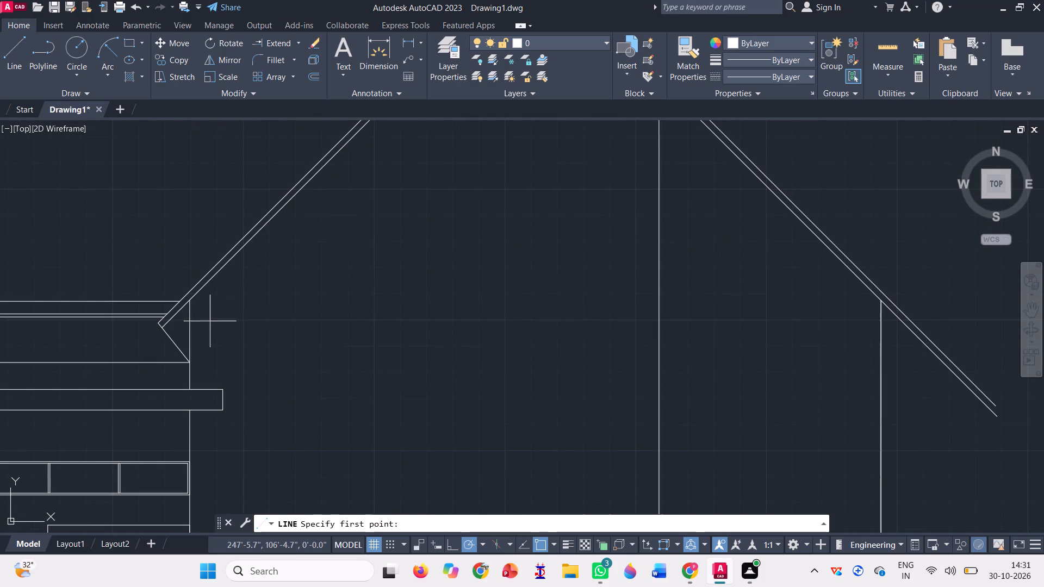
{"action": "left_click", "coordinate": [190, 335]}
{"action": "scroll", "coordinate": [135, 347], "scroll_direction": "down", "scroll_amount": 2}
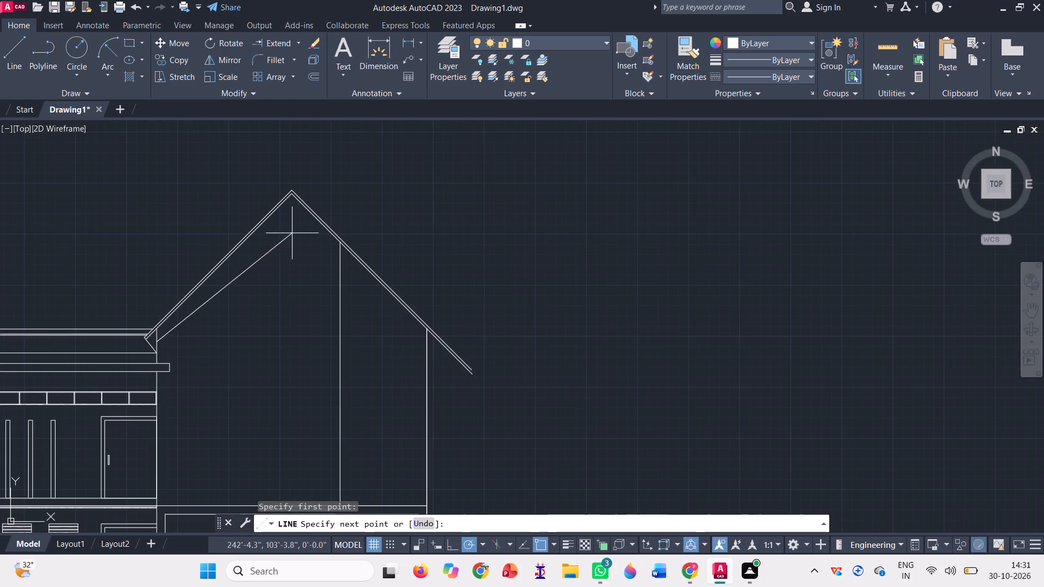
{"action": "left_click", "coordinate": [318, 177]}
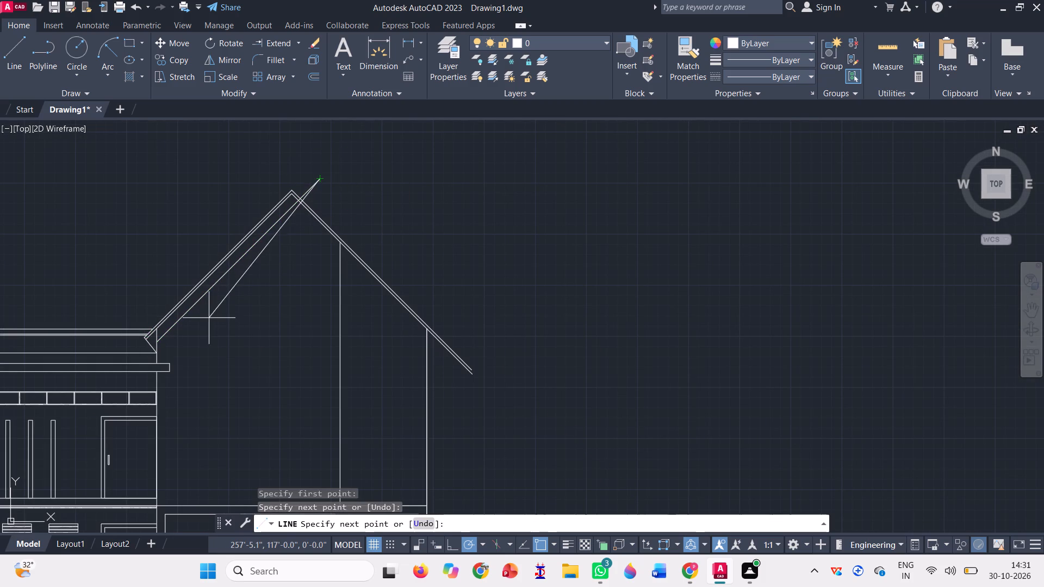
{"action": "key", "text": "space"}
Trim the short piece of the left wall line between the new parallel line and the gable's inner slope line.
{"action": "left_click", "coordinate": [301, 41]}
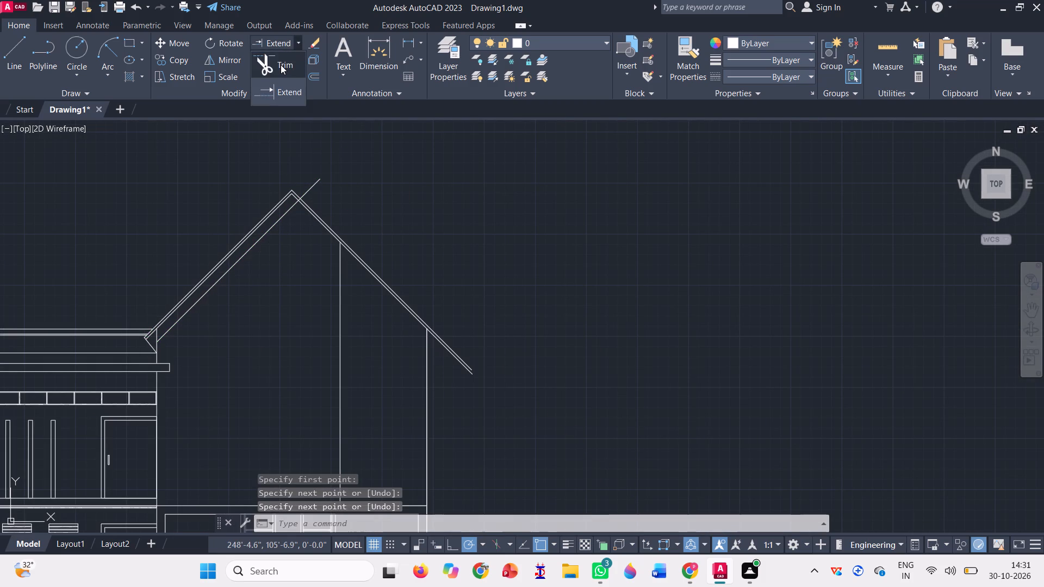
{"action": "left_click", "coordinate": [280, 65]}
{"action": "scroll", "coordinate": [166, 345], "scroll_direction": "up", "scroll_amount": 3}
{"action": "left_click", "coordinate": [130, 303]}
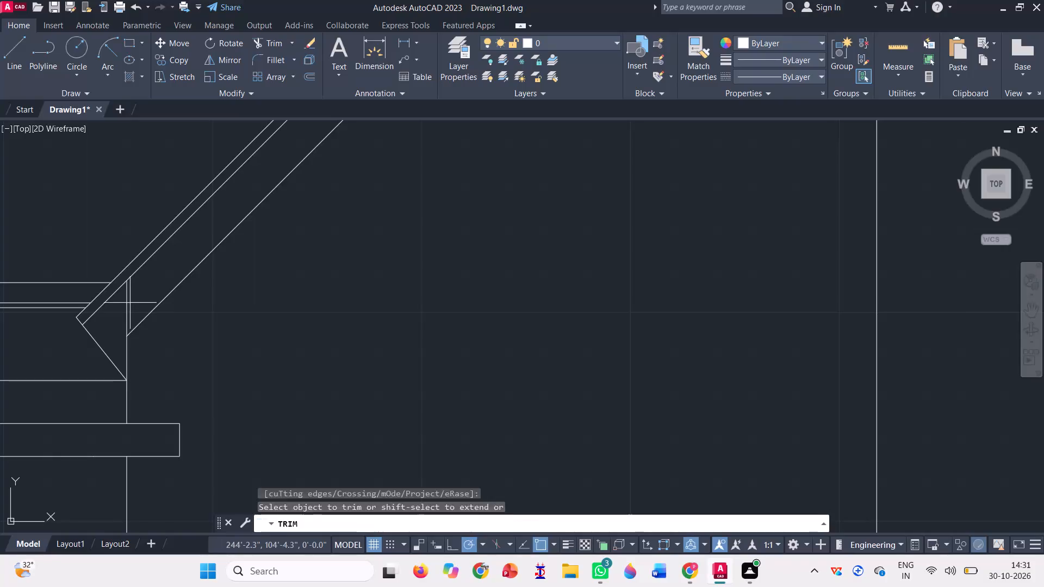
{"action": "left_click", "coordinate": [124, 306]}
Trim the end of the parallel line where it overruns the gable's right slope near the apex.
{"action": "scroll", "coordinate": [141, 331], "scroll_direction": "down", "scroll_amount": 3}
{"action": "scroll", "coordinate": [296, 177], "scroll_direction": "up", "scroll_amount": 2}
{"action": "left_click", "coordinate": [296, 176]}
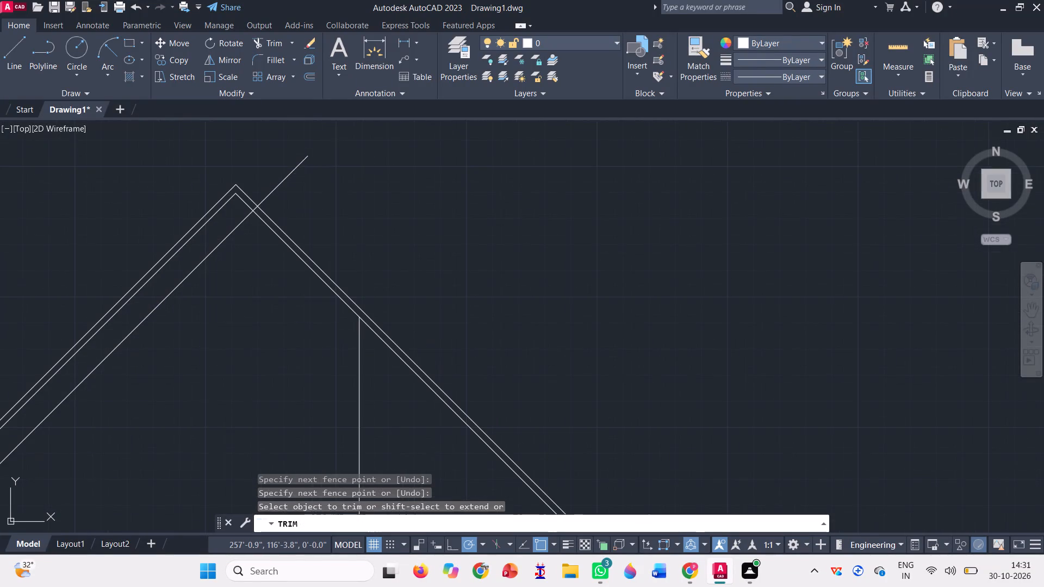
{"action": "left_click", "coordinate": [265, 157]}
{"action": "scroll", "coordinate": [249, 213], "scroll_direction": "up", "scroll_amount": 3}
{"action": "left_click", "coordinate": [268, 191]}
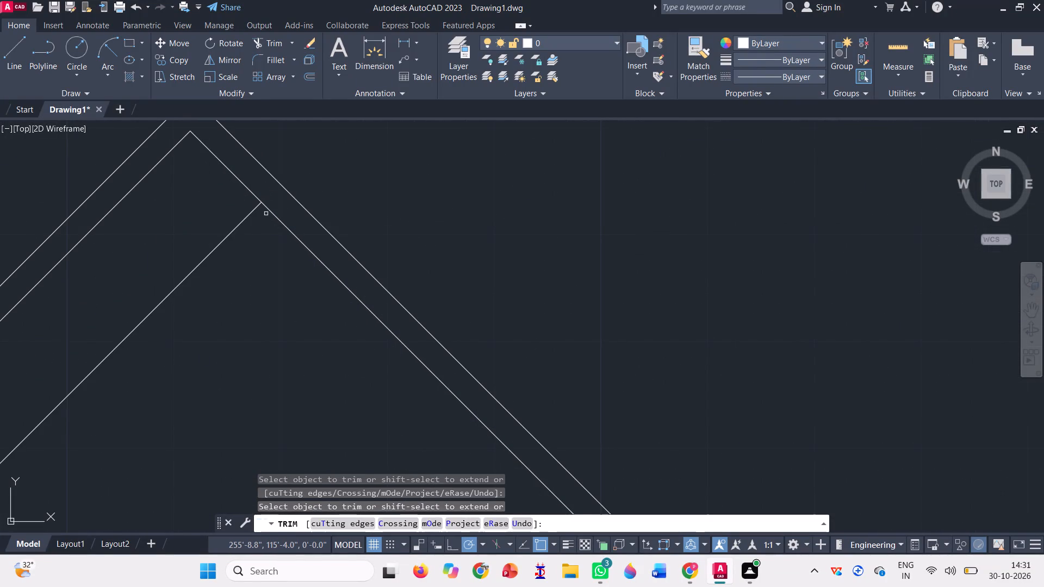
{"action": "scroll", "coordinate": [269, 217], "scroll_direction": "down", "scroll_amount": 2}
{"action": "key", "text": "Escape"}
Draw a short line from the gable's inner apex along the inner right slope to the end of the parallel line.
{"action": "scroll", "coordinate": [218, 221], "scroll_direction": "down", "scroll_amount": 2}
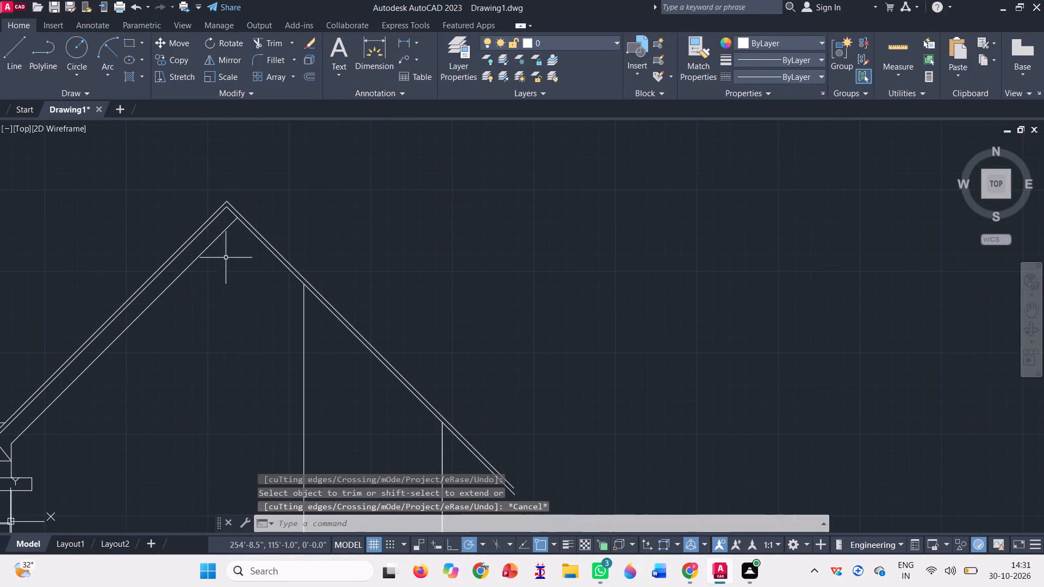
{"action": "scroll", "coordinate": [247, 195], "scroll_direction": "down", "scroll_amount": 1}
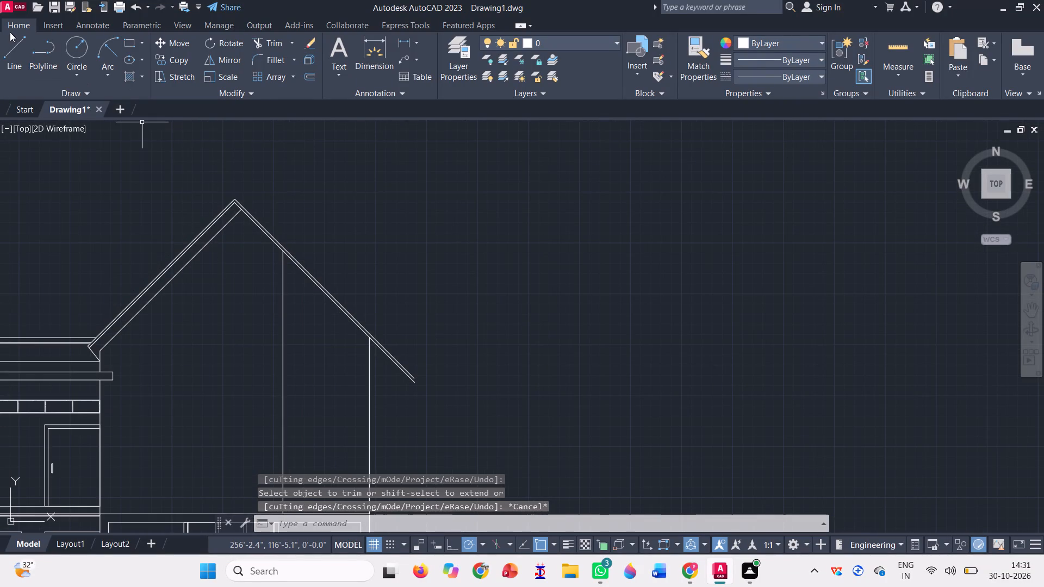
{"action": "left_click", "coordinate": [12, 45]}
{"action": "scroll", "coordinate": [233, 221], "scroll_direction": "up", "scroll_amount": 3}
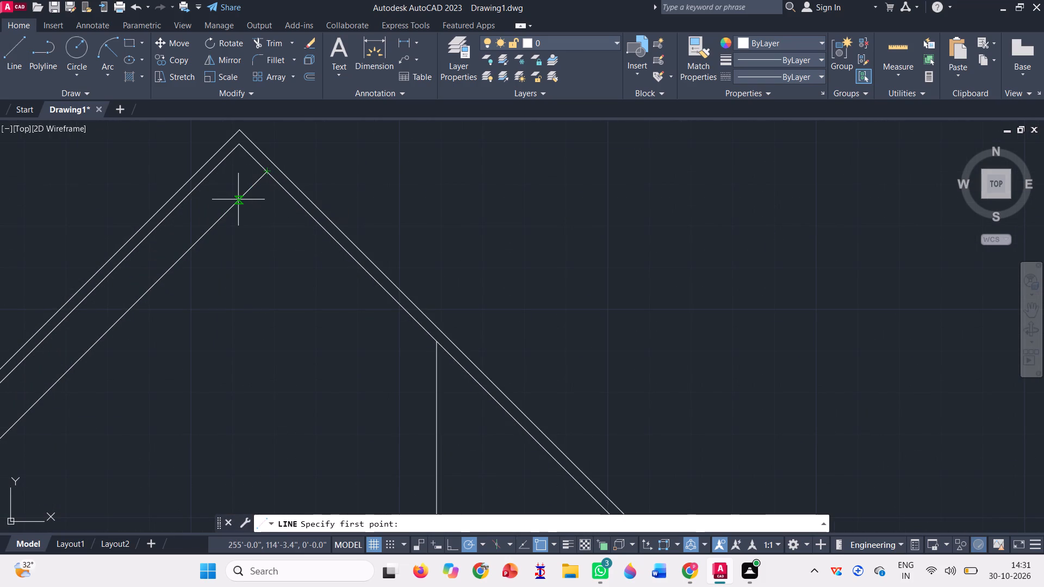
{"action": "left_click", "coordinate": [240, 146]}
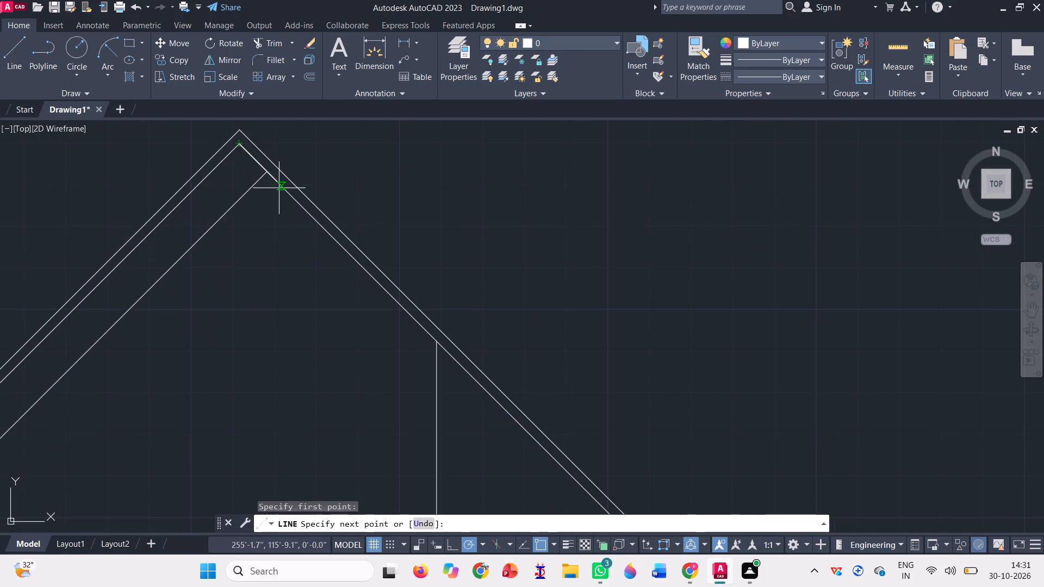
{"action": "left_click", "coordinate": [268, 168]}
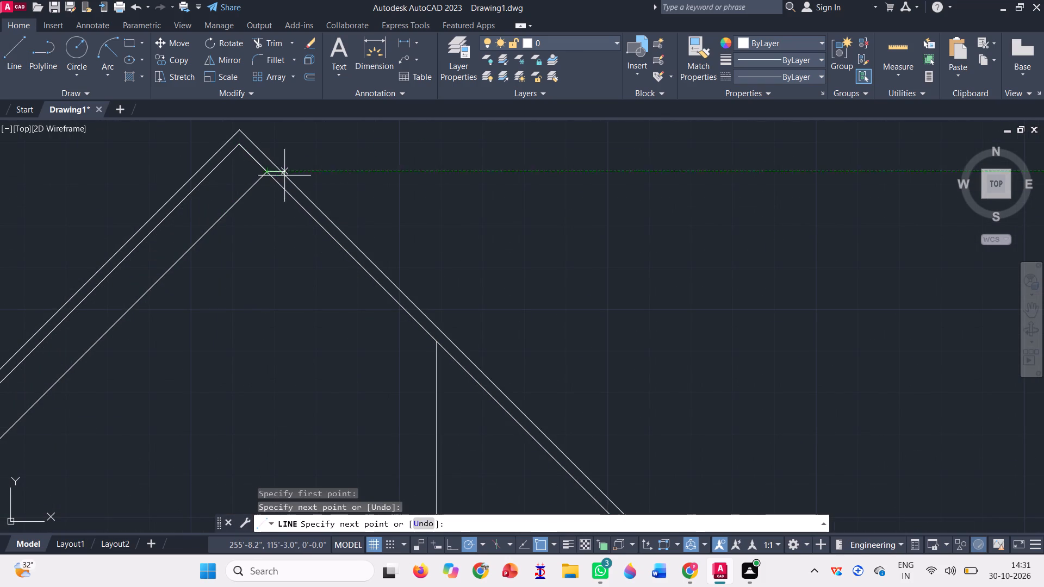
{"action": "key", "text": "space"}
Rotate the short line about the inner apex so that it points straight down.
{"action": "left_click", "coordinate": [245, 149]}
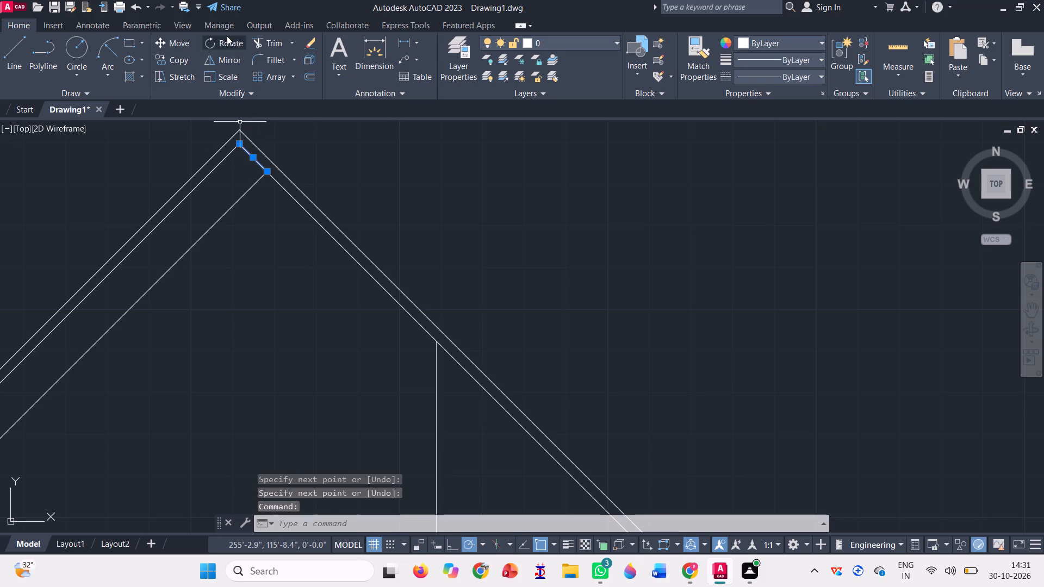
{"action": "left_click", "coordinate": [227, 36]}
{"action": "left_click", "coordinate": [237, 145]}
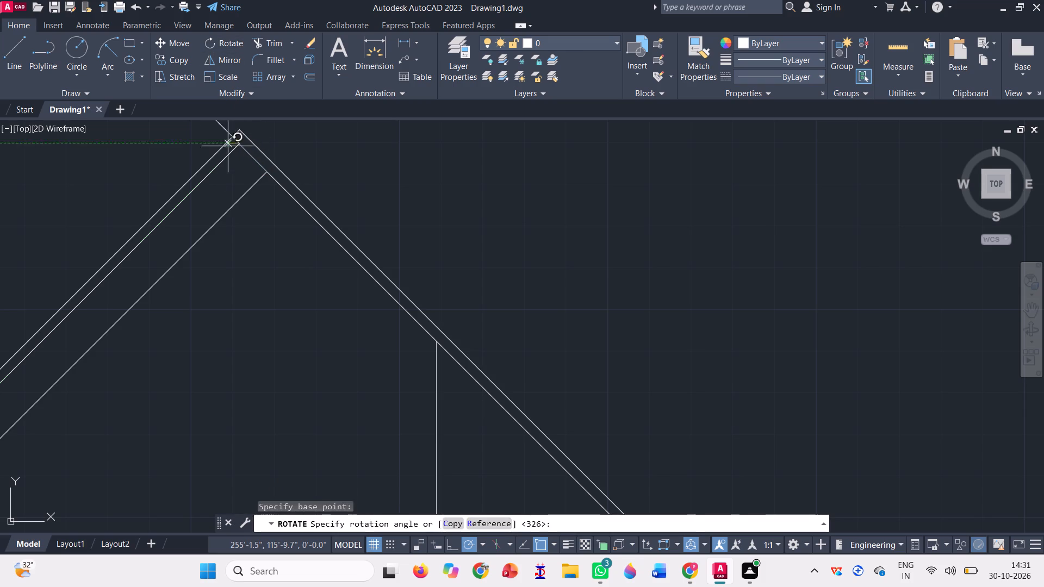
{"action": "left_click", "coordinate": [330, 228]}
Draw a short line from the vertical line's lower end square to the gable's inner left slope line.
{"action": "scroll", "coordinate": [231, 172], "scroll_direction": "up", "scroll_amount": 2}
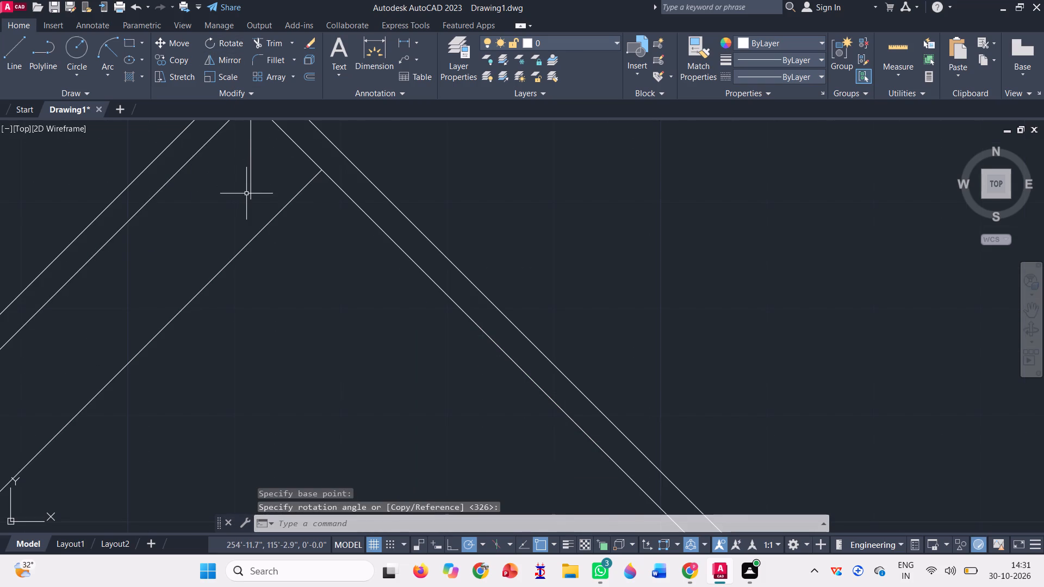
{"action": "scroll", "coordinate": [246, 195], "scroll_direction": "down", "scroll_amount": 1}
{"action": "left_click", "coordinate": [21, 63]}
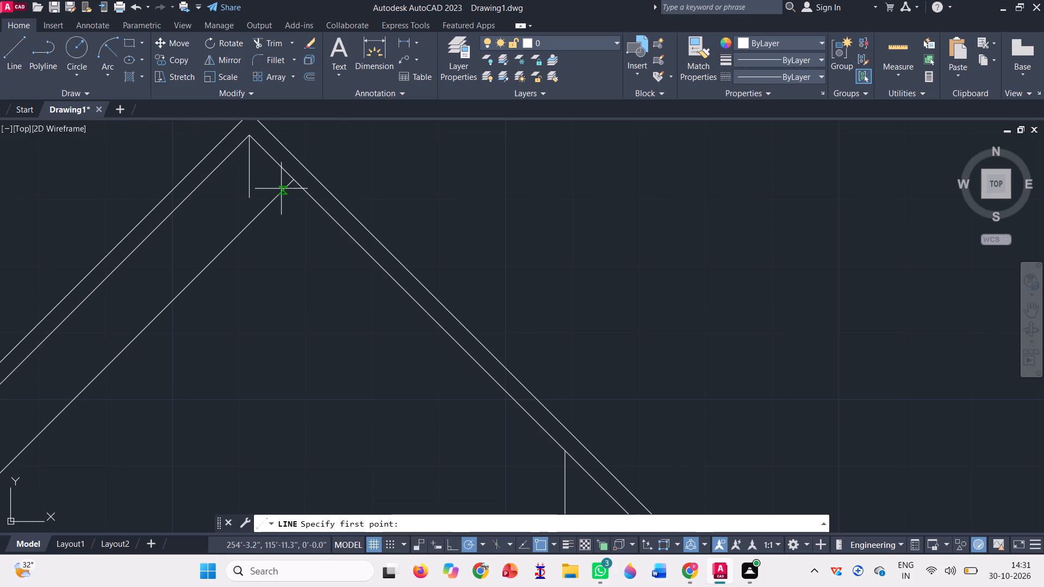
{"action": "left_click", "coordinate": [250, 198]}
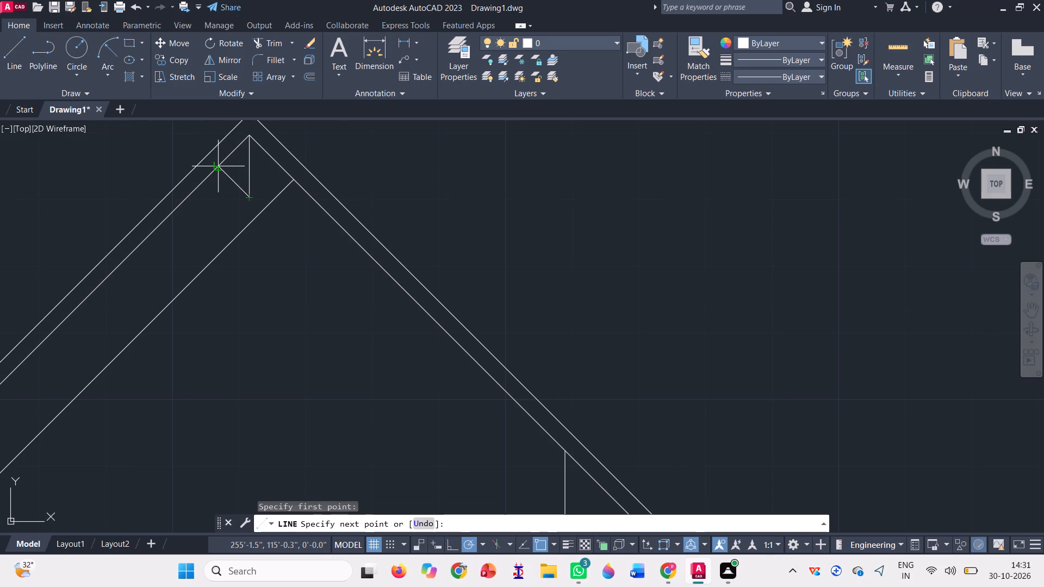
{"action": "left_click", "coordinate": [214, 166]}
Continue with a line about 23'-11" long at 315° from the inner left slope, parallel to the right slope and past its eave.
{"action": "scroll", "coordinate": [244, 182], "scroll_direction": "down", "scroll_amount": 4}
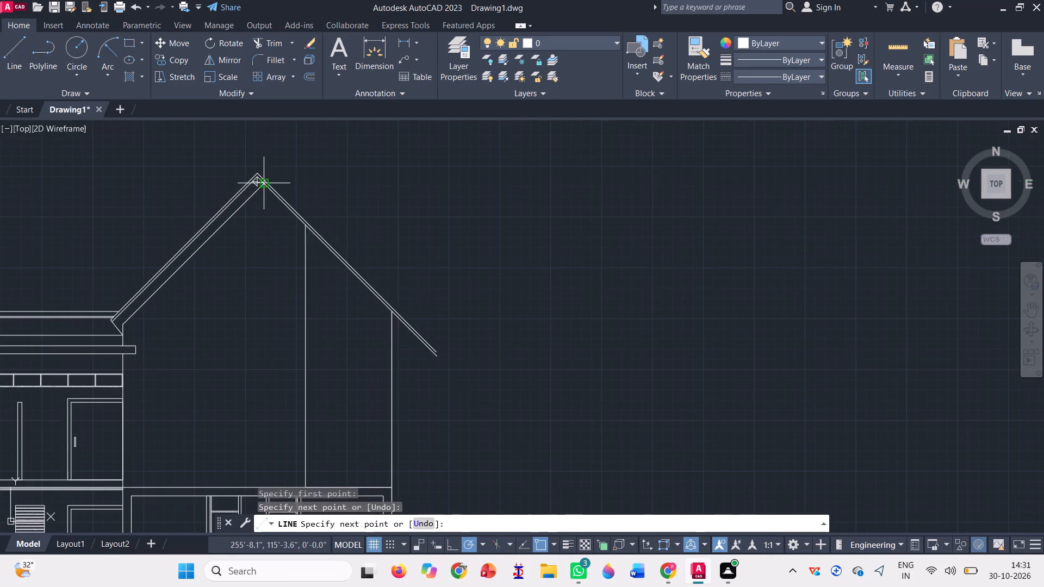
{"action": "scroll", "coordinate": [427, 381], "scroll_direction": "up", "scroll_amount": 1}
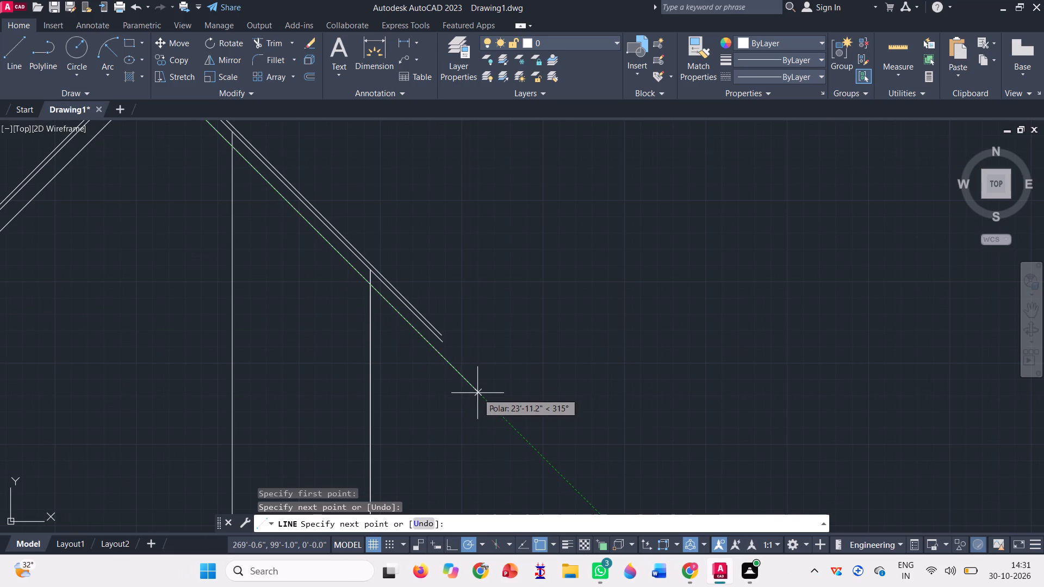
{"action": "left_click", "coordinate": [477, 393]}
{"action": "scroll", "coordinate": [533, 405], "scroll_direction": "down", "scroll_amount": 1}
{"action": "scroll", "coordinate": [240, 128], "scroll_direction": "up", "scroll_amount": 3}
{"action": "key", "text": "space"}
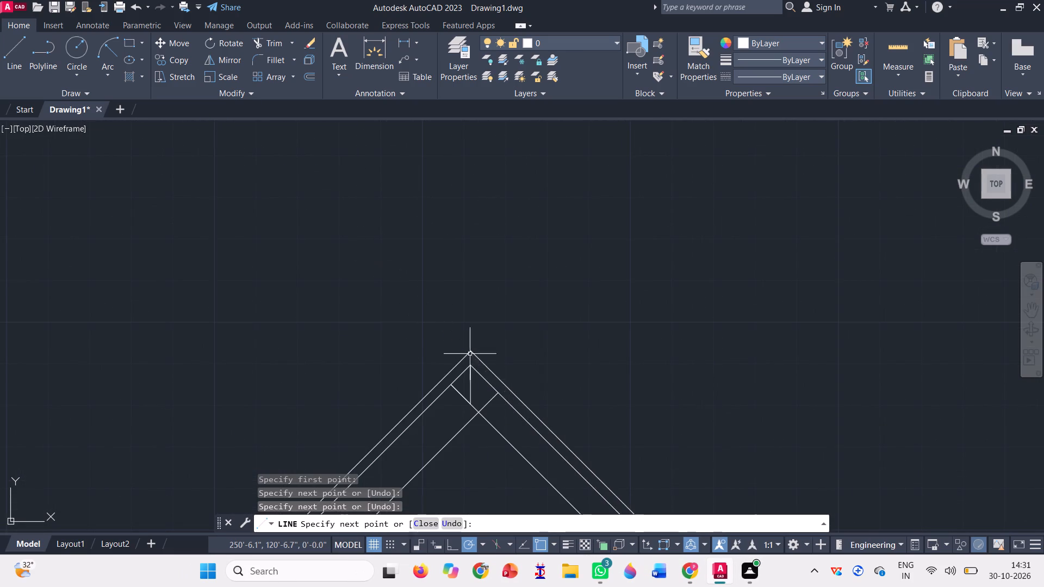
Delete the short vertical helper line below the inner apex.
{"action": "scroll", "coordinate": [506, 420], "scroll_direction": "up", "scroll_amount": 2}
{"action": "scroll", "coordinate": [401, 383], "scroll_direction": "up", "scroll_amount": 5}
{"action": "scroll", "coordinate": [327, 298], "scroll_direction": "down", "scroll_amount": 3}
{"action": "left_click", "coordinate": [372, 263]}
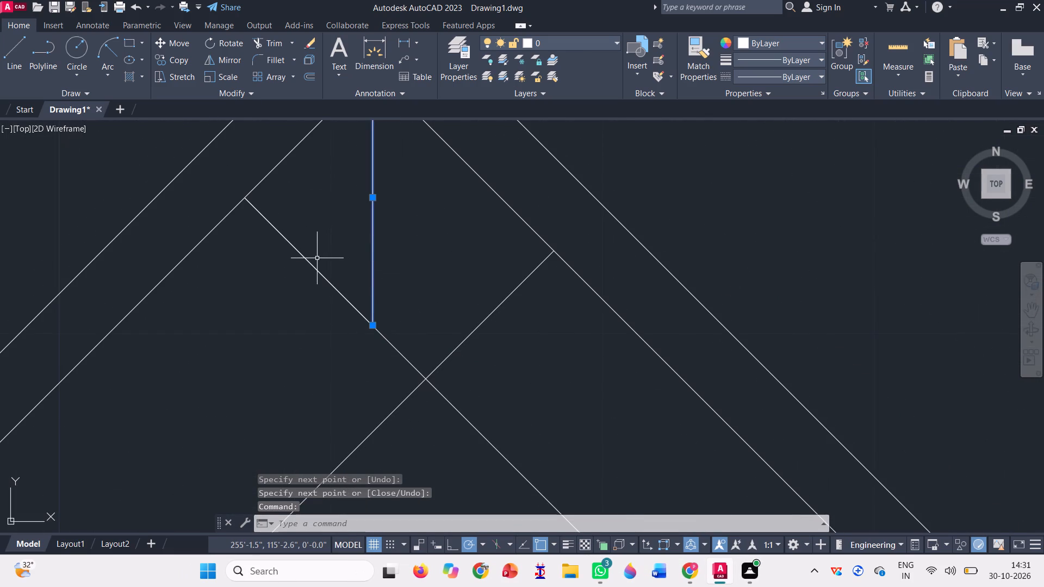
{"action": "left_click", "coordinate": [306, 258]}
{"action": "scroll", "coordinate": [234, 243], "scroll_direction": "down", "scroll_amount": 3}
{"action": "key", "text": "Escape"}
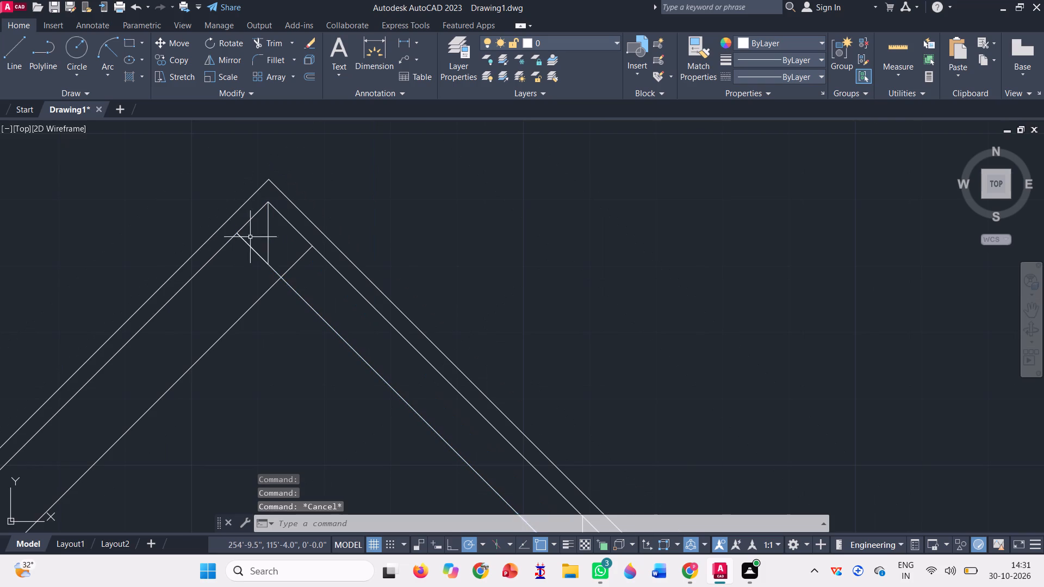
{"action": "left_click", "coordinate": [266, 235]}
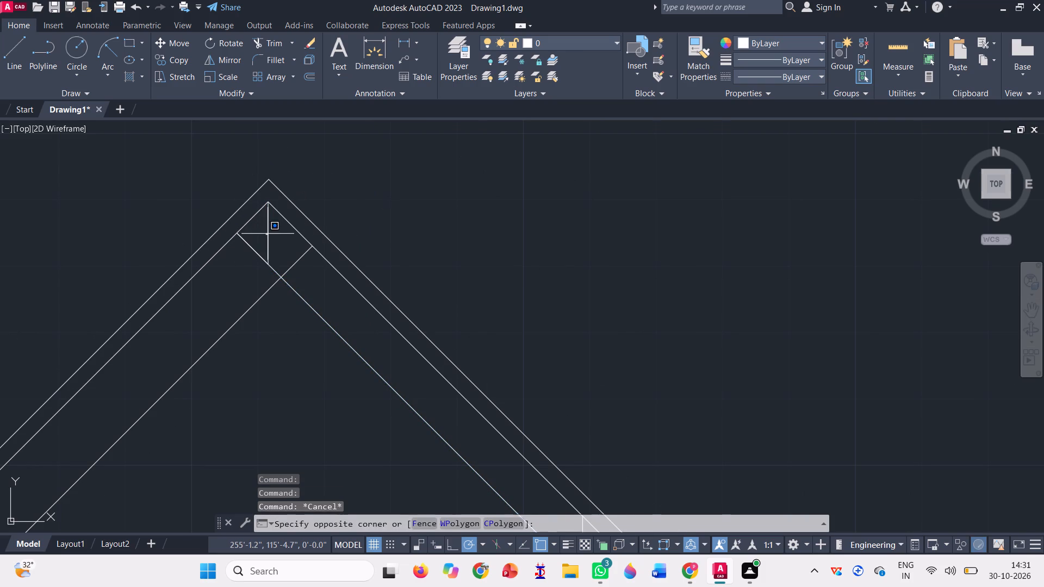
{"action": "double_click", "coordinate": [268, 234]}
{"action": "left_click", "coordinate": [263, 230]}
{"action": "key", "text": "Delete"}
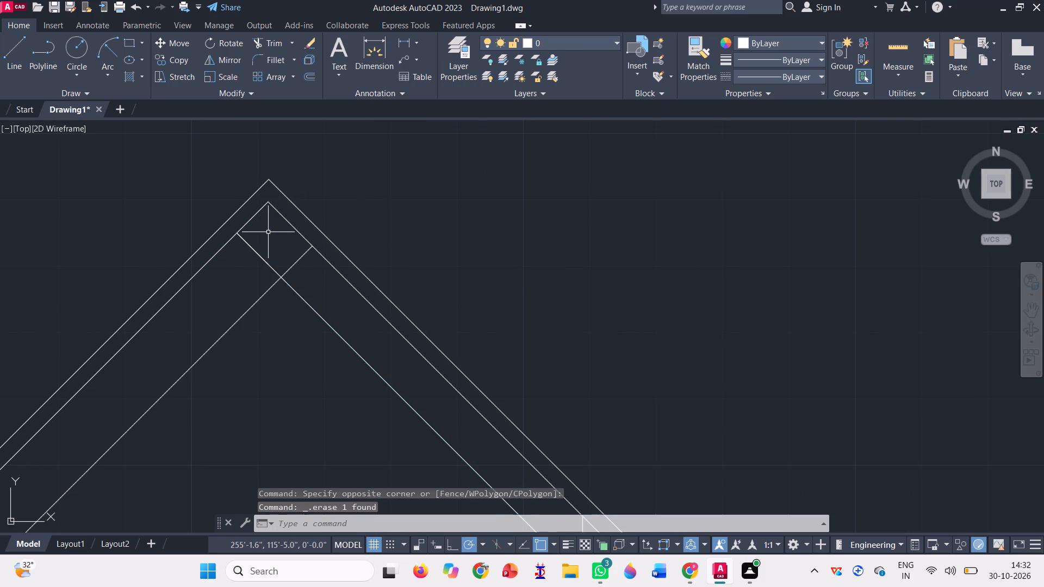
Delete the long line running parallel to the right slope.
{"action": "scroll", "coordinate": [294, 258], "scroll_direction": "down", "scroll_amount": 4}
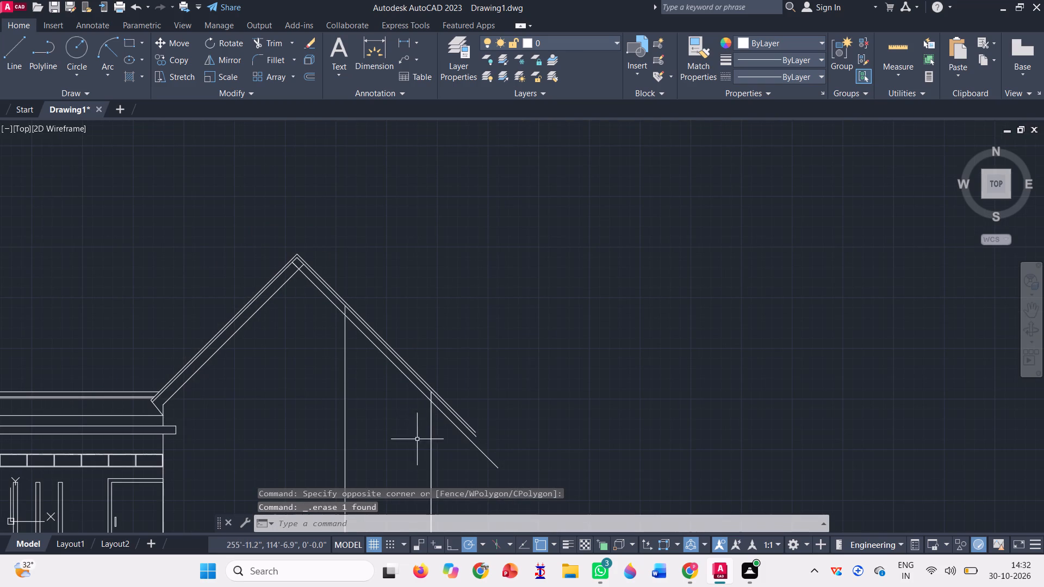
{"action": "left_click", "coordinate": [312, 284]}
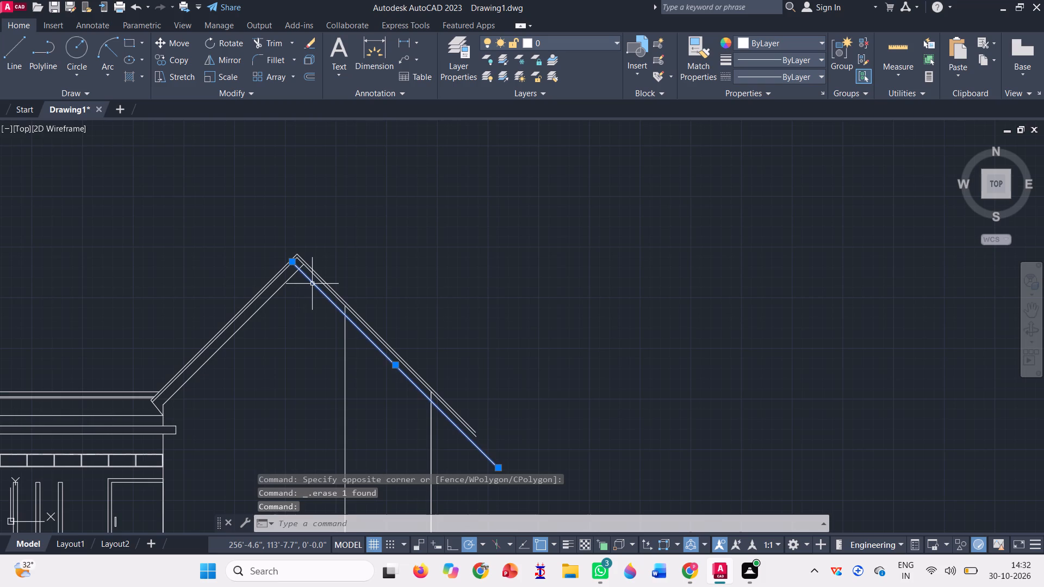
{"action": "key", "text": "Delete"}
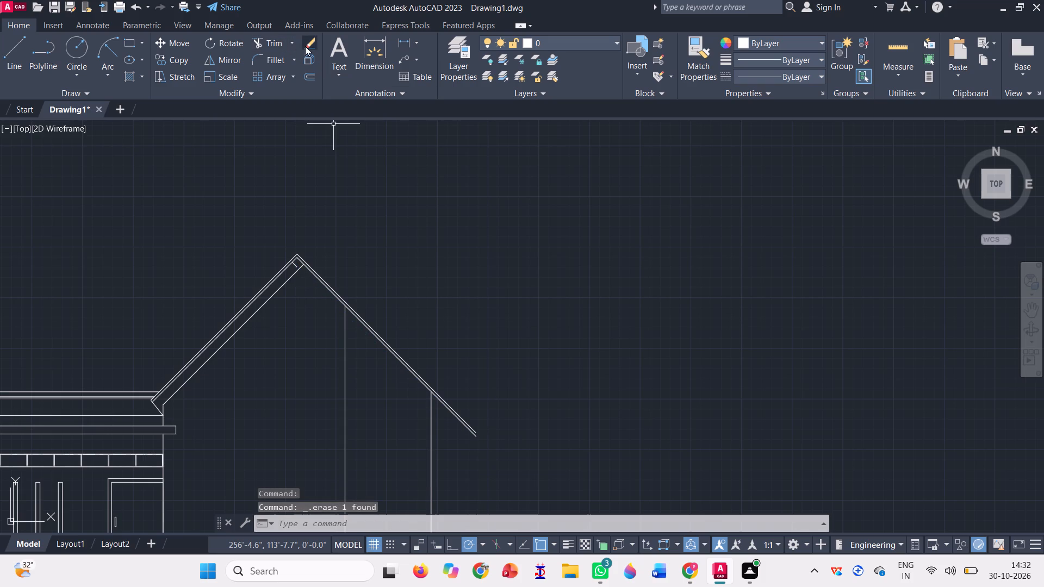
Extend the short diagonal line below the apex down along the right slope to the outermost right wall line.
{"action": "left_click", "coordinate": [294, 42]}
{"action": "left_click", "coordinate": [284, 95]}
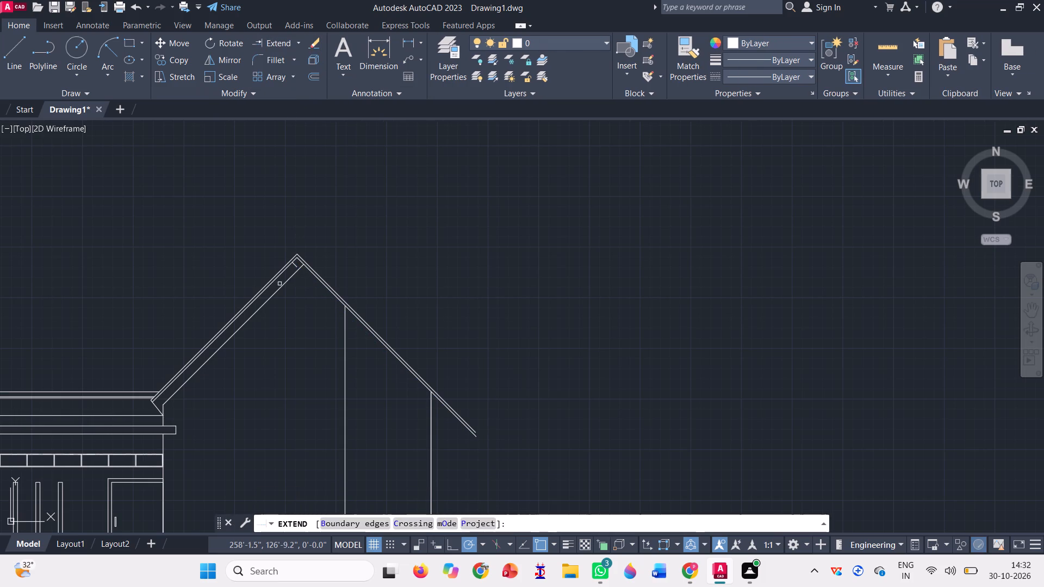
{"action": "scroll", "coordinate": [279, 284], "scroll_direction": "up", "scroll_amount": 3}
{"action": "left_click", "coordinate": [340, 209]}
{"action": "left_click", "coordinate": [340, 209]}
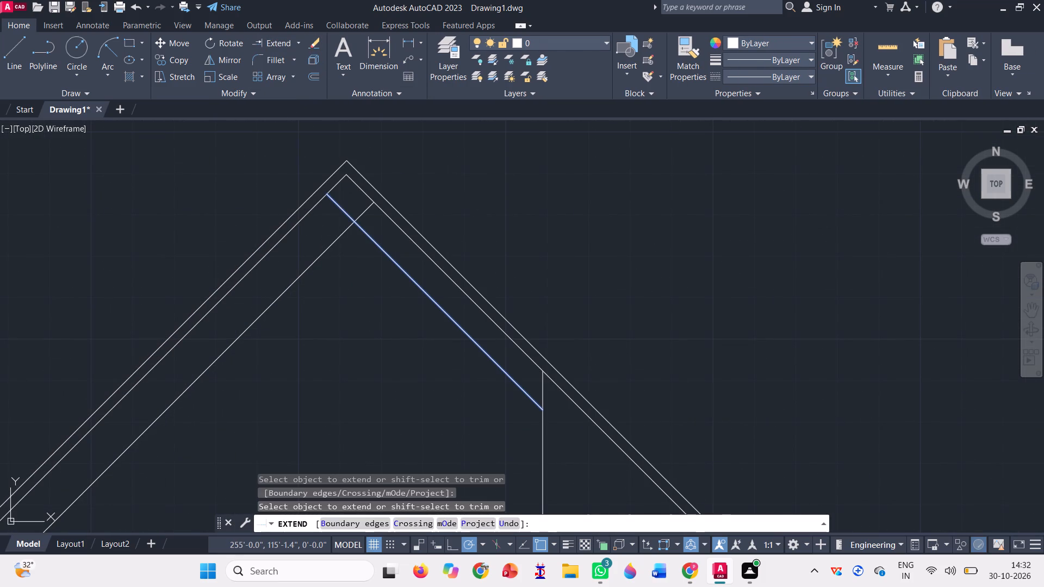
{"action": "scroll", "coordinate": [340, 209], "scroll_direction": "down", "scroll_amount": 3}
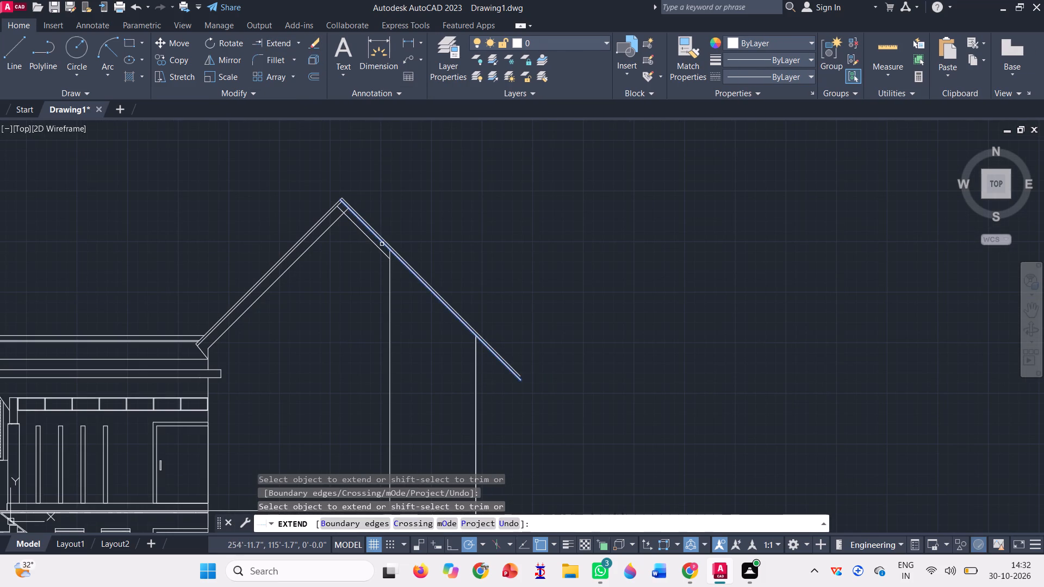
{"action": "left_click", "coordinate": [376, 247]}
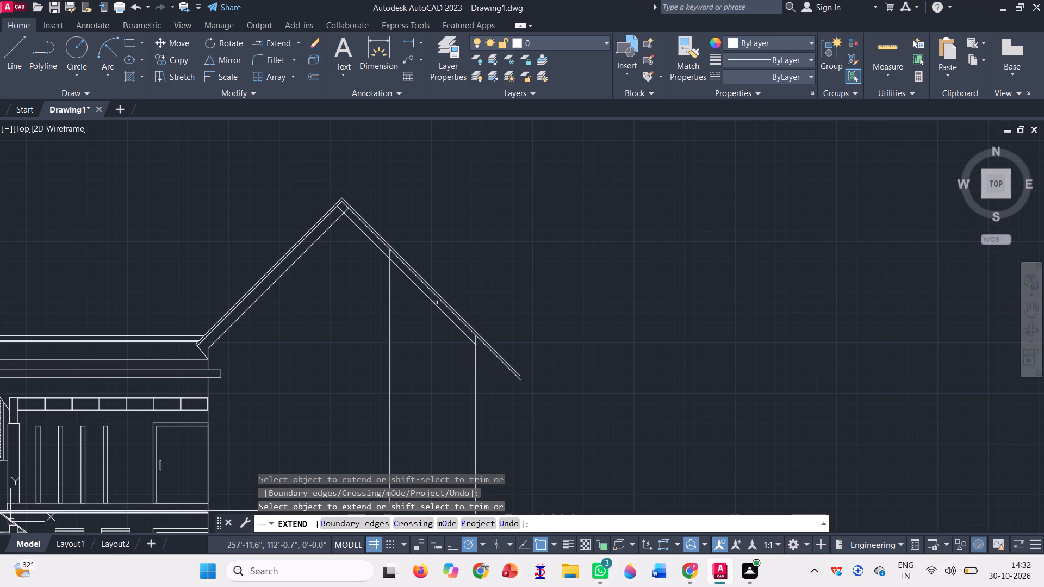
{"action": "key", "text": "Escape"}
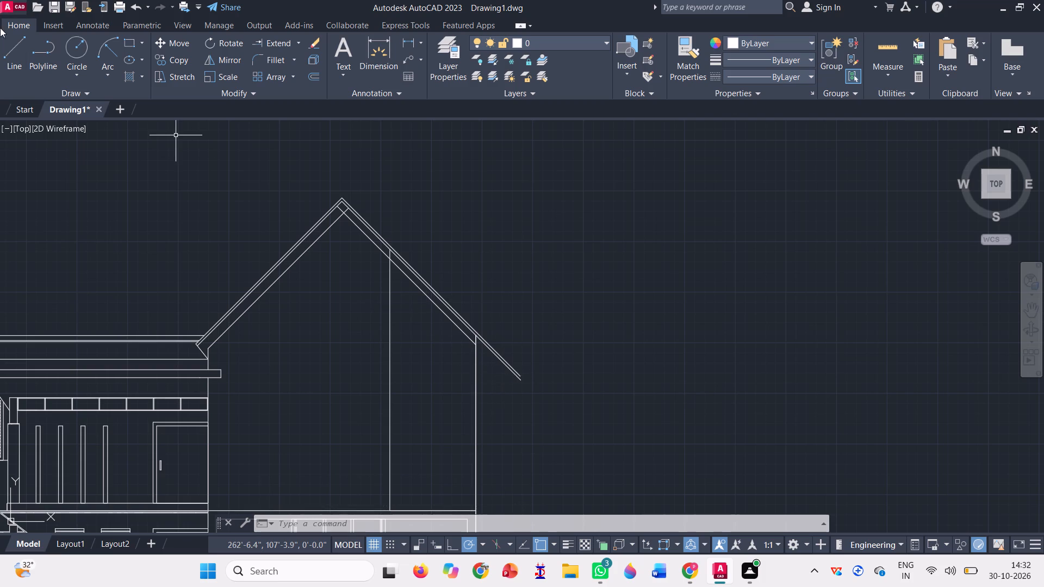
With Ortho on, draw a horizontal line from the left eave's lower corner on the left wall line to the right wall line.
{"action": "left_click", "coordinate": [13, 55]}
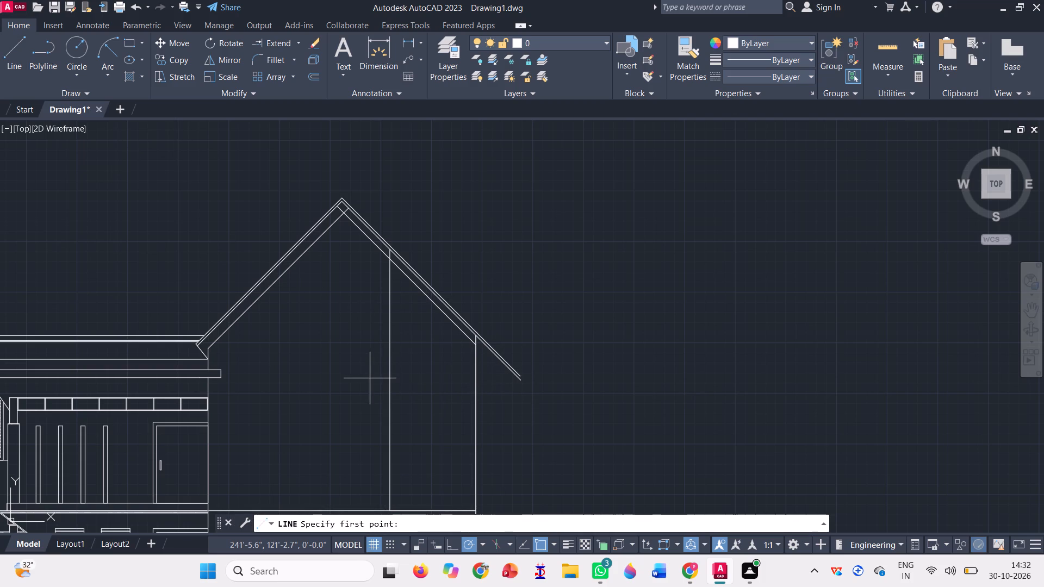
{"action": "scroll", "coordinate": [370, 378], "scroll_direction": "up", "scroll_amount": 1}
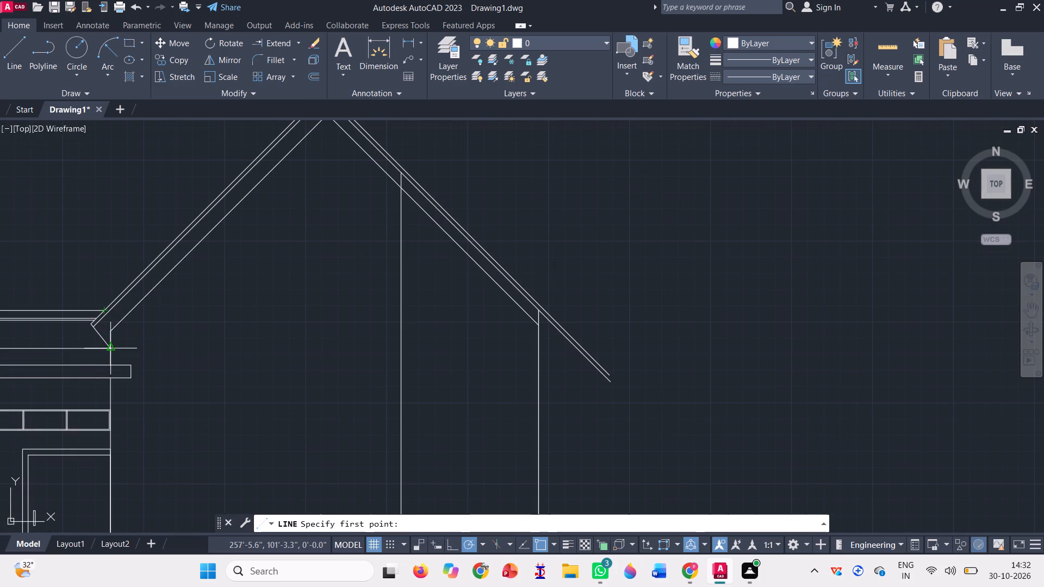
{"action": "left_click", "coordinate": [107, 349]}
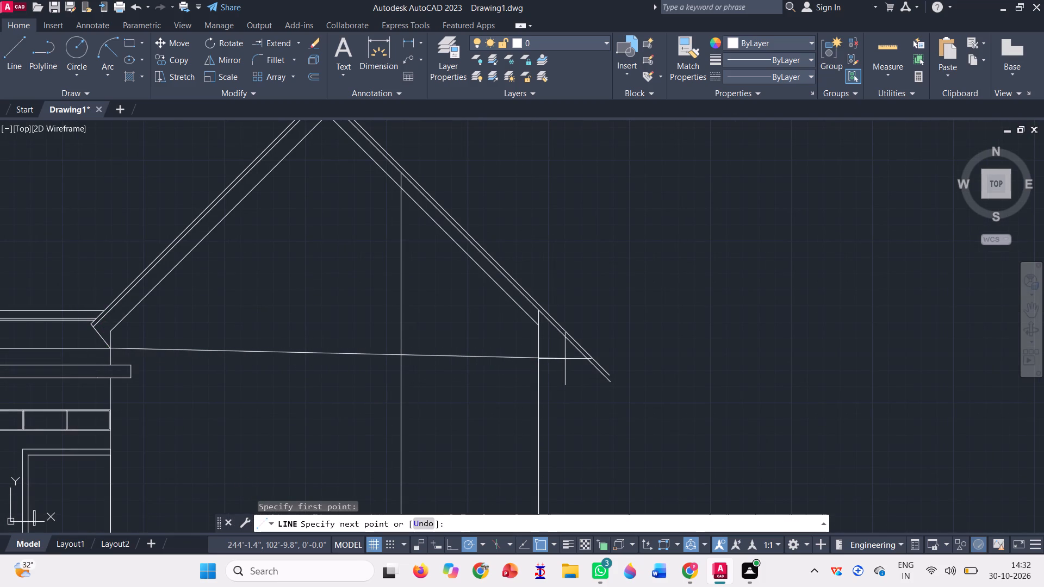
{"action": "key", "text": "F8"}
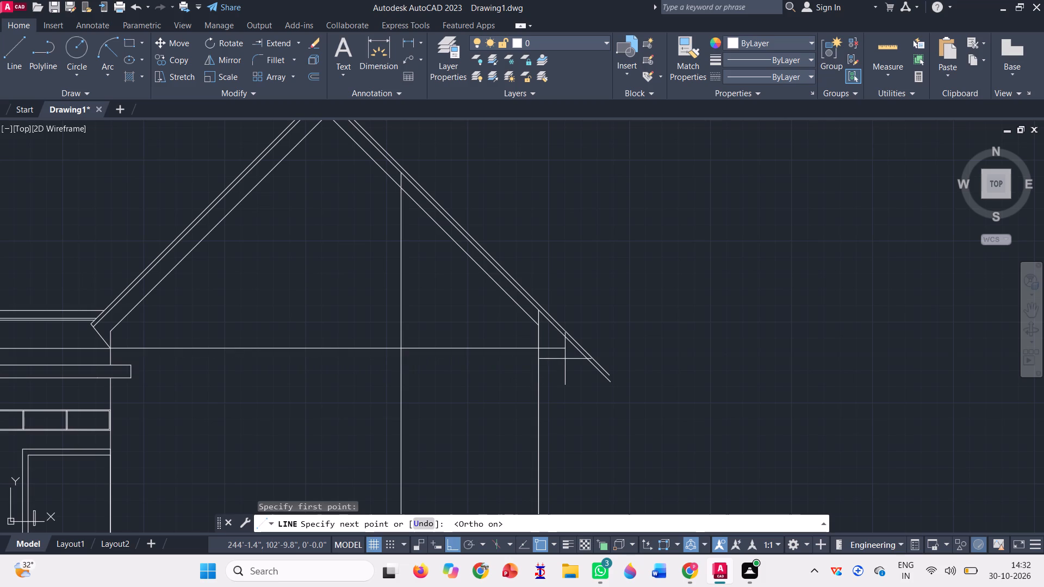
{"action": "left_click", "coordinate": [538, 349]}
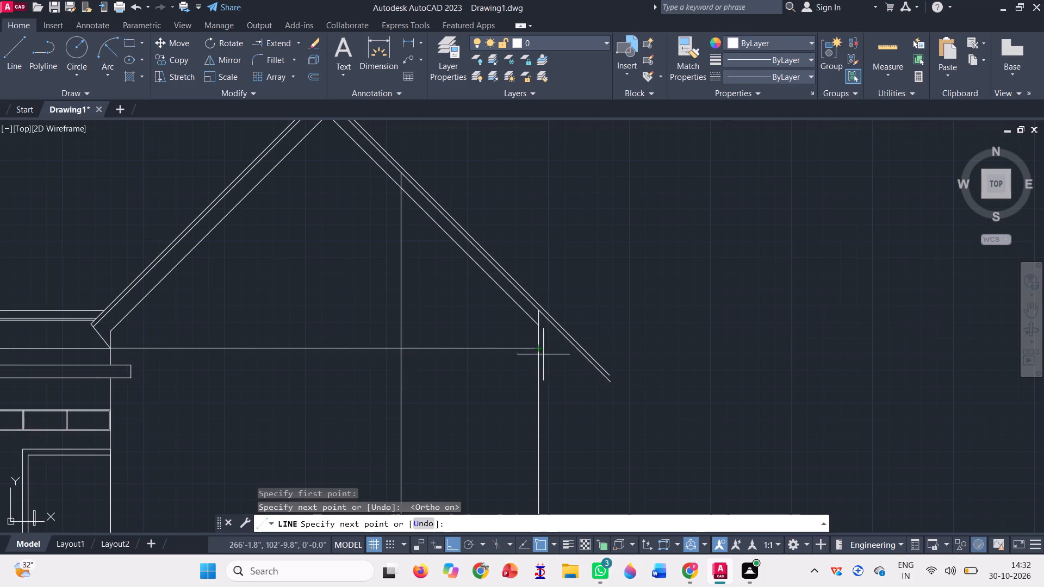
{"action": "key", "text": "space"}
Draw a horizontal helper line from the left eave's outermost tip across to beyond the right roof slope.
{"action": "key", "text": "l"}
{"action": "key", "text": "Return"}
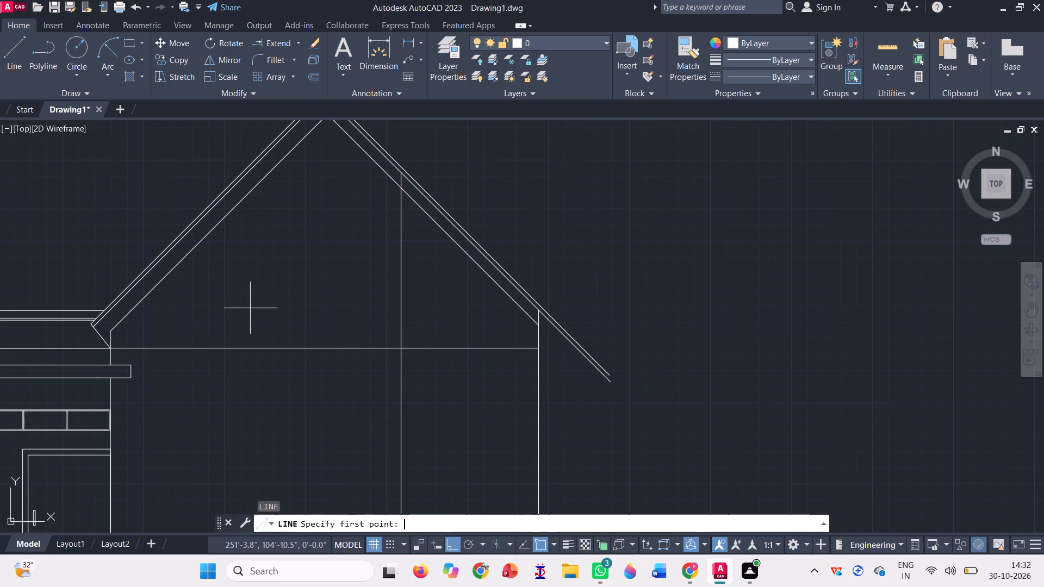
{"action": "scroll", "coordinate": [110, 327], "scroll_direction": "up", "scroll_amount": 3}
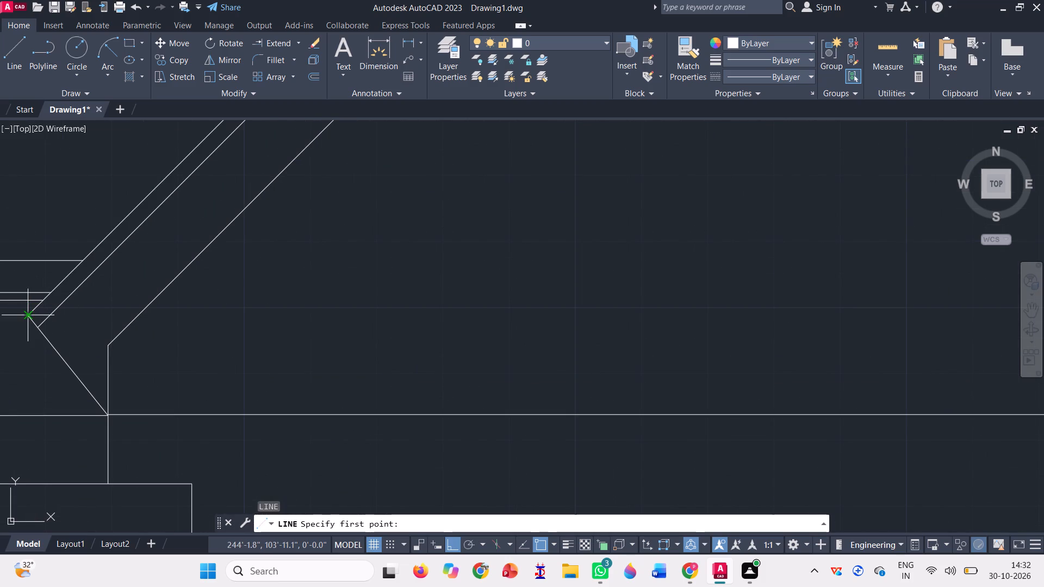
{"action": "left_click", "coordinate": [26, 313]}
{"action": "scroll", "coordinate": [177, 313], "scroll_direction": "down", "scroll_amount": 3}
{"action": "scroll", "coordinate": [647, 317], "scroll_direction": "up", "scroll_amount": 3}
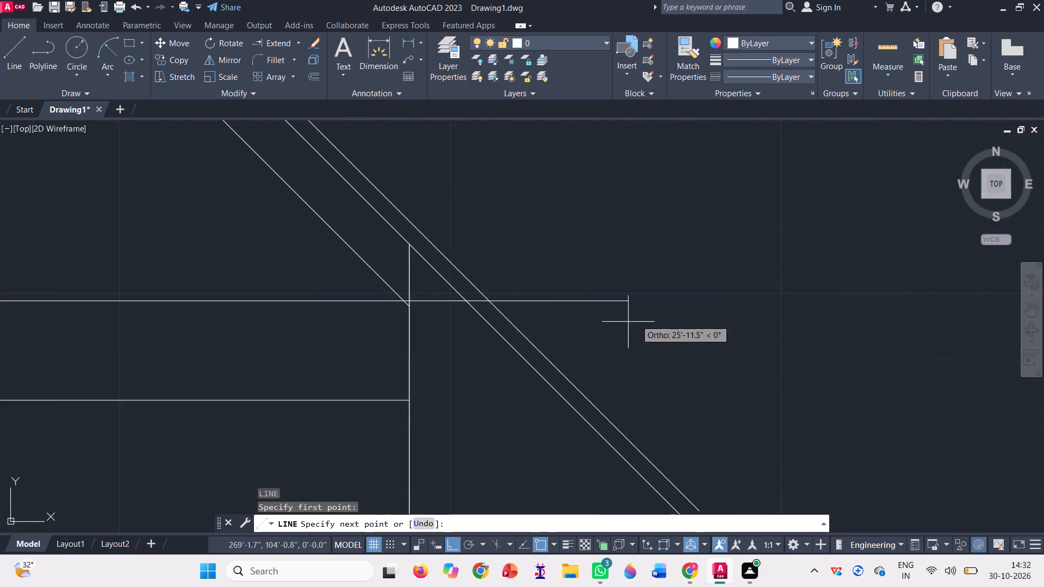
{"action": "left_click", "coordinate": [718, 303]}
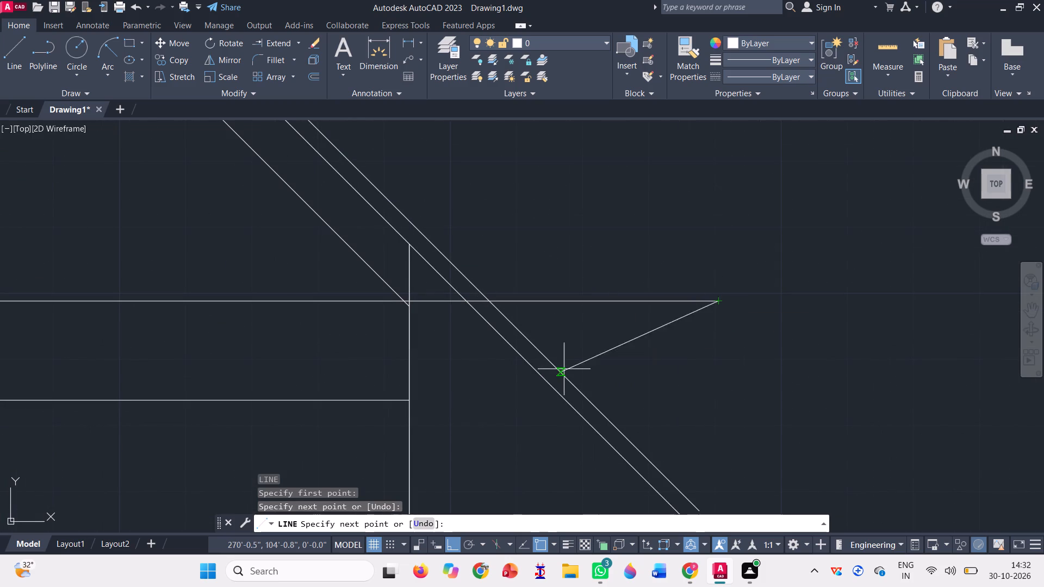
{"action": "key", "text": "space"}
Draw the right eave's diagonal end line from the lower helper line's end on the right wall to the outer slope line's crossing with the upper helper line.
{"action": "left_click", "coordinate": [7, 52]}
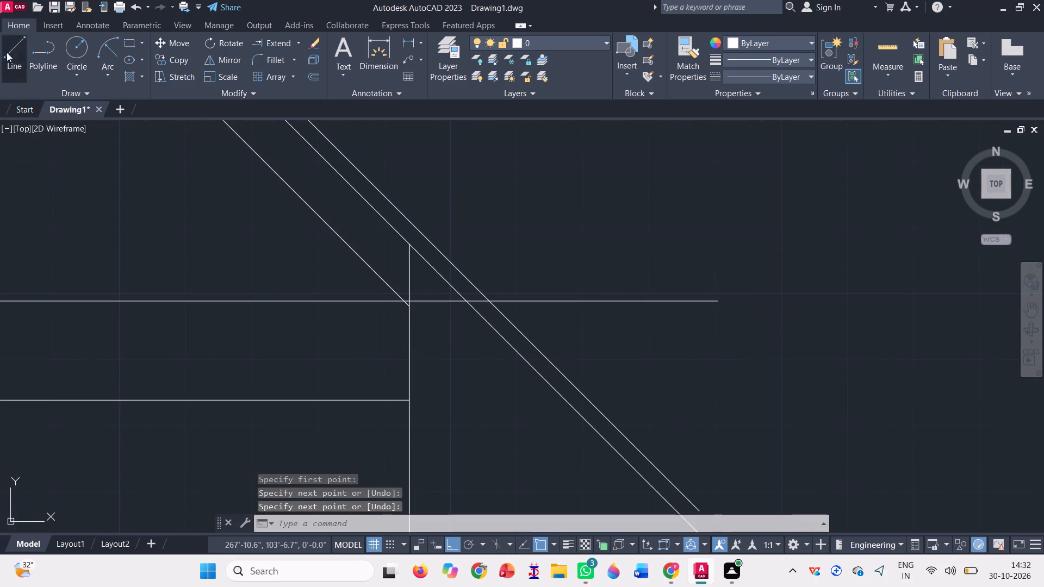
{"action": "left_click", "coordinate": [408, 404]}
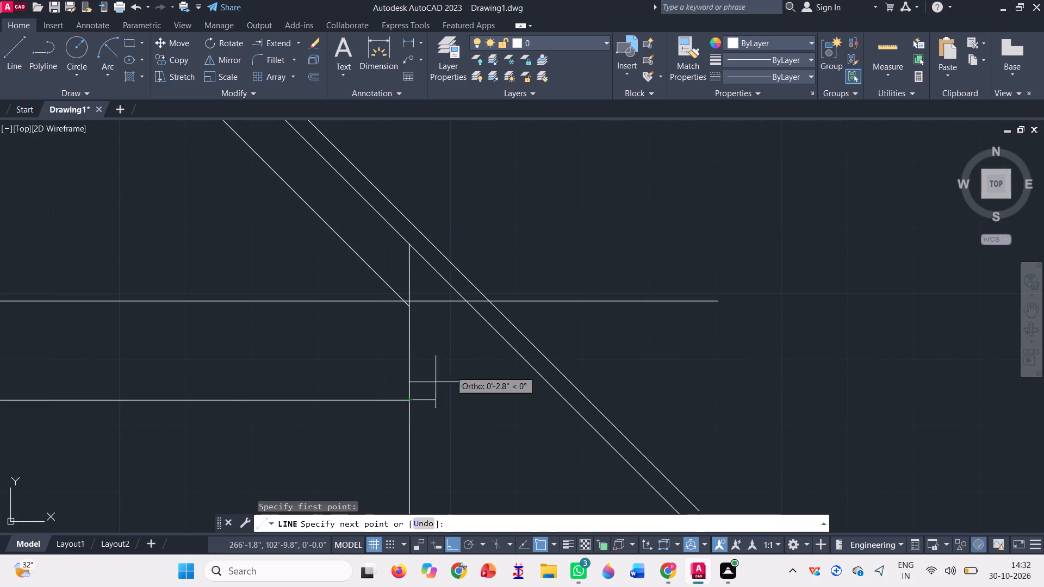
{"action": "left_click", "coordinate": [489, 299]}
{"action": "scroll", "coordinate": [509, 347], "scroll_direction": "down", "scroll_amount": 3}
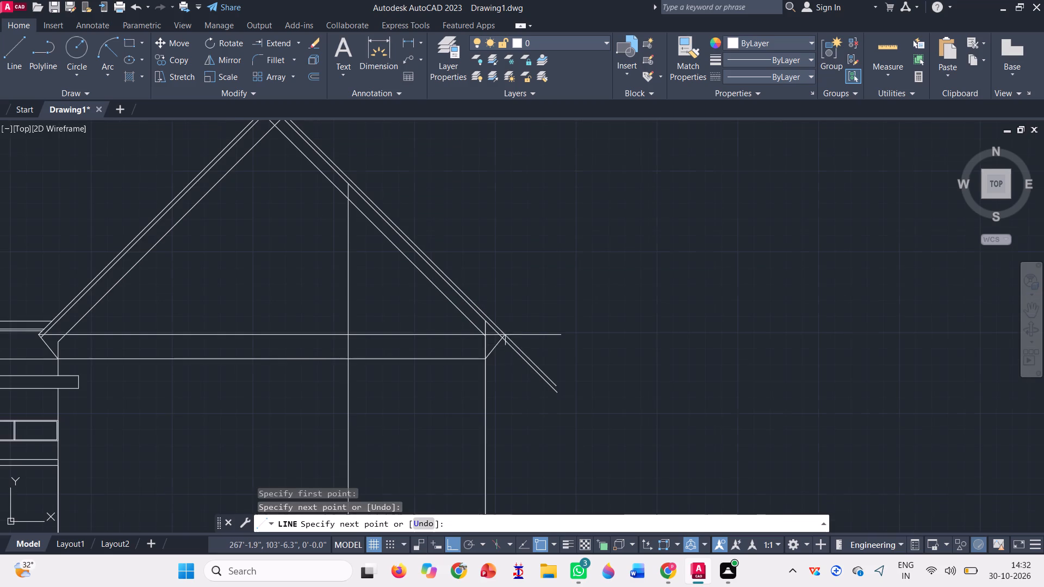
{"action": "key", "text": "space"}
Delete the two horizontal helper lines running between the left and right eaves.
{"action": "left_click", "coordinate": [564, 347]}
{"action": "left_click", "coordinate": [539, 302]}
{"action": "left_click", "coordinate": [398, 376]}
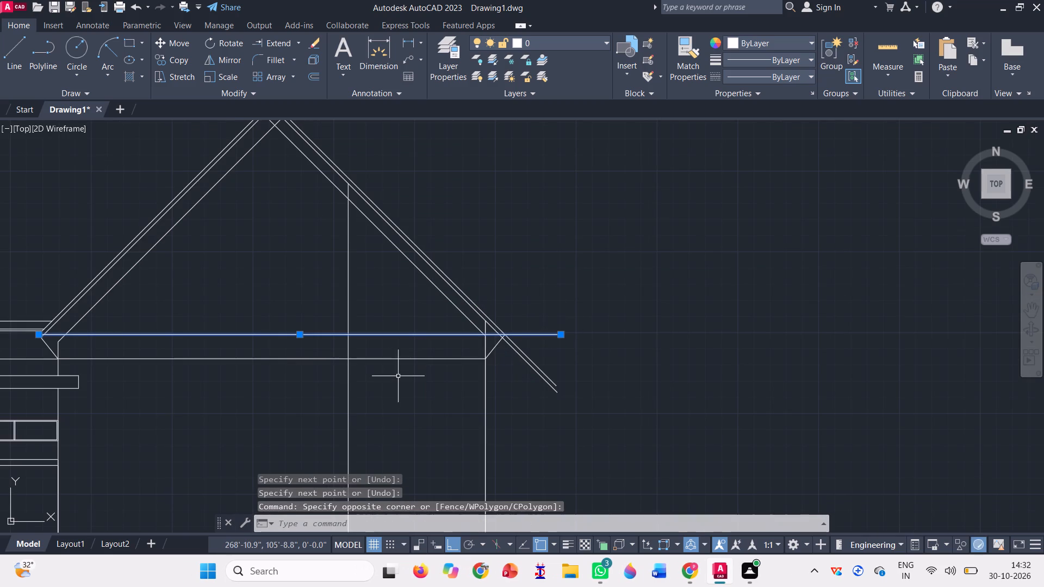
{"action": "left_click", "coordinate": [394, 349]}
{"action": "key", "text": "Delete"}
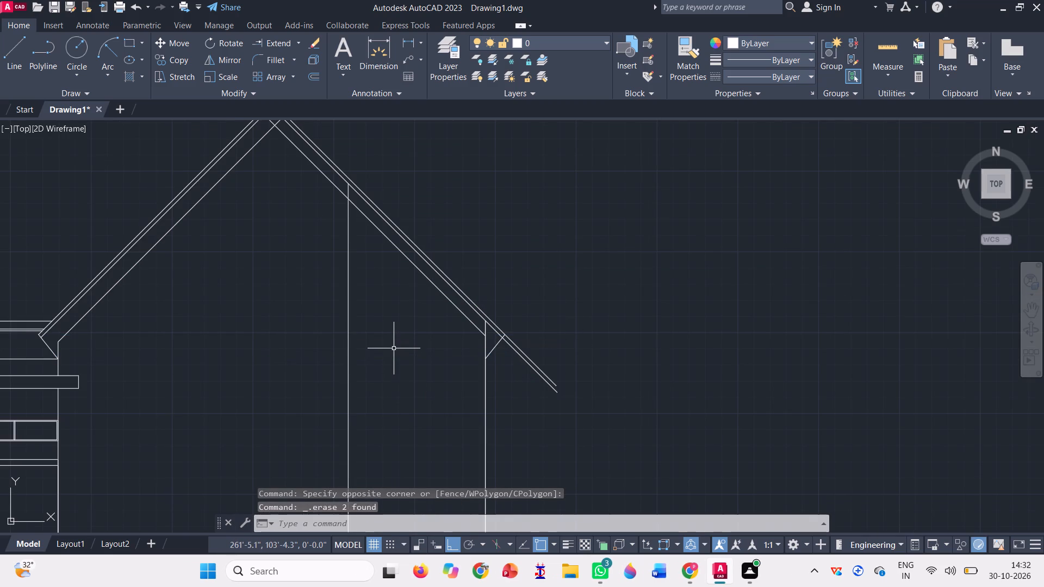
Trim the two outer right slope lines where they run past the right eave's diagonal end line.
{"action": "left_click", "coordinate": [299, 42]}
{"action": "left_click", "coordinate": [281, 55]}
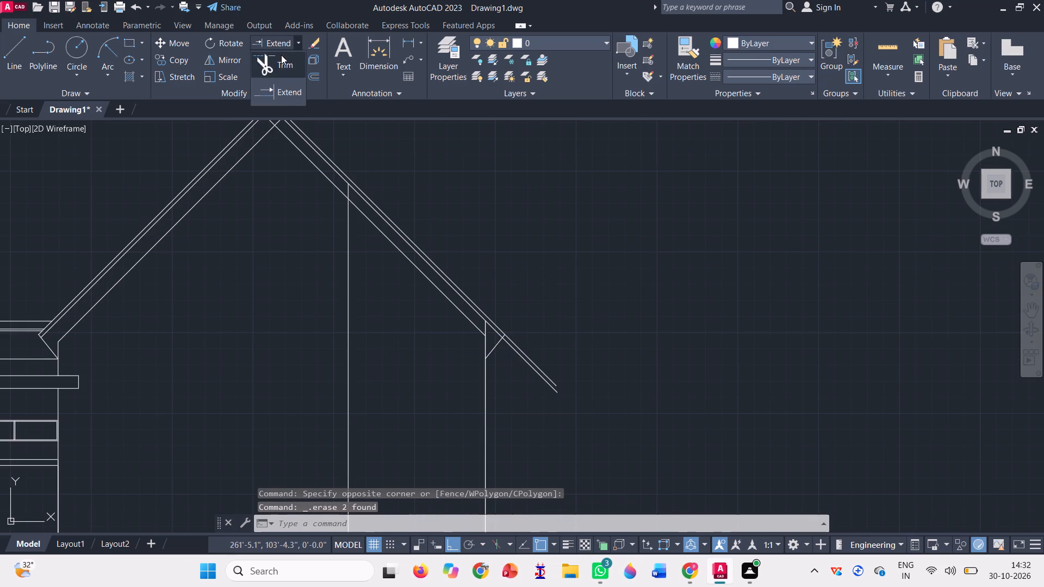
{"action": "left_click", "coordinate": [530, 399]}
{"action": "left_click", "coordinate": [580, 313]}
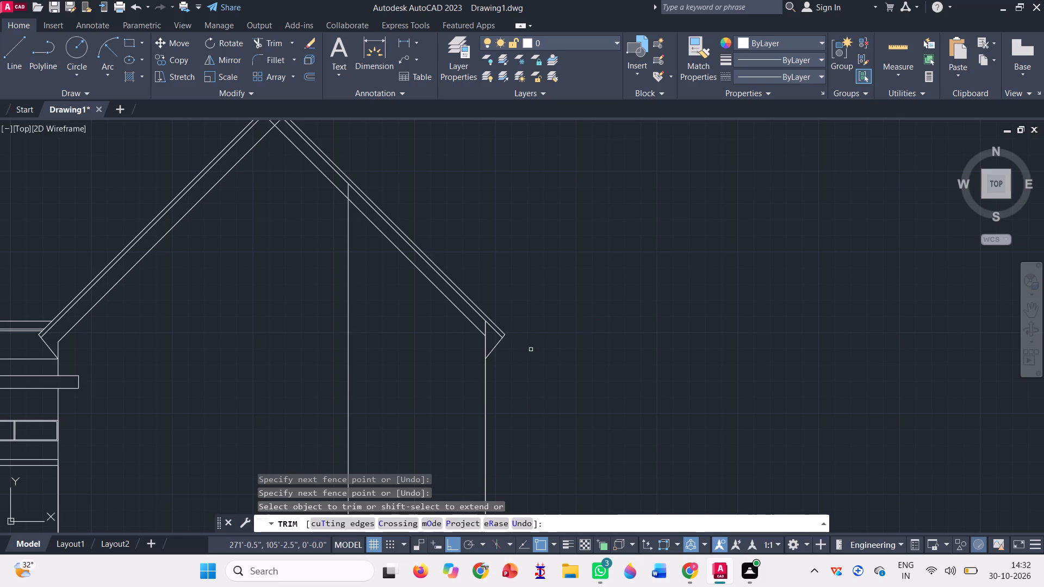
{"action": "key", "text": "Escape"}
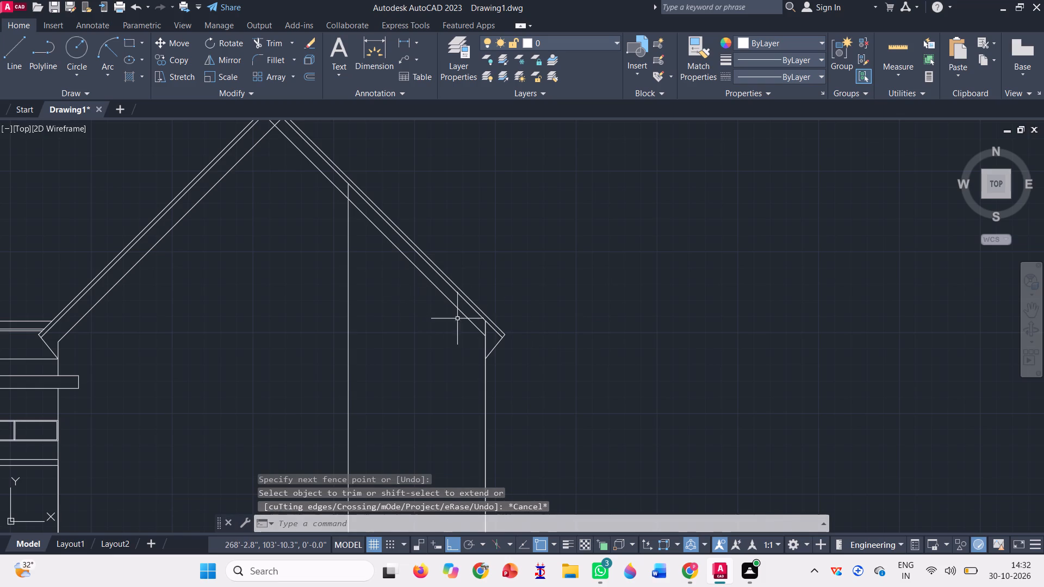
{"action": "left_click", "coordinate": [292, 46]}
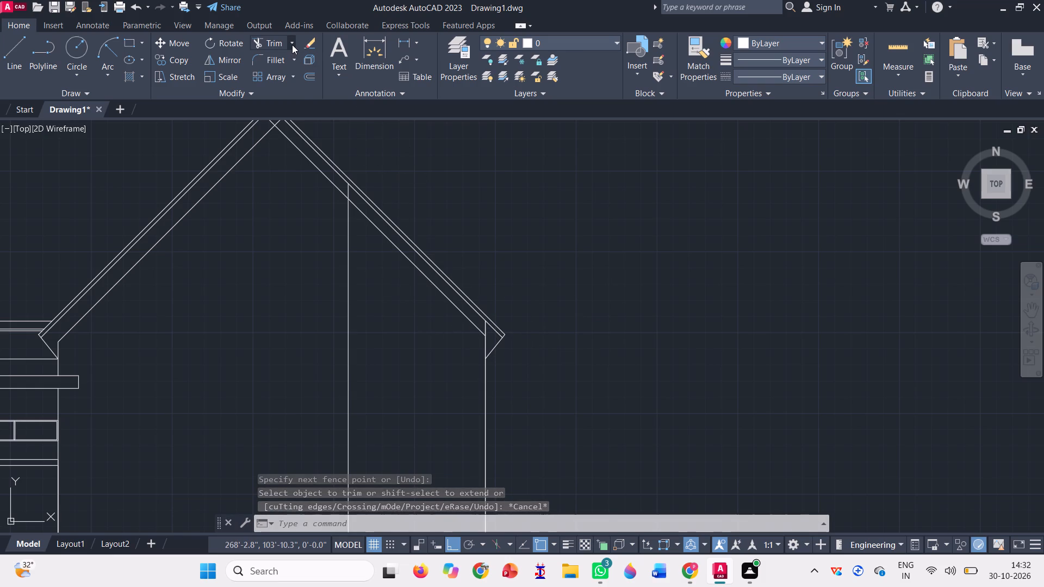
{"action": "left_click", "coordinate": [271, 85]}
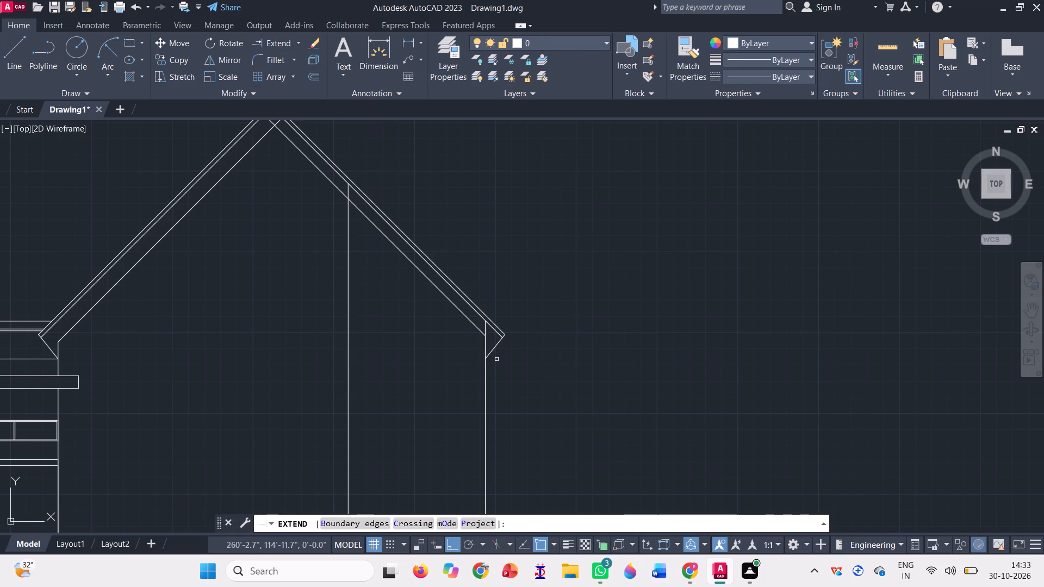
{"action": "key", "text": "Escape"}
Trim the short piece of the right wall line that projects above the inner slope line at the right eave.
{"action": "scroll", "coordinate": [494, 347], "scroll_direction": "up", "scroll_amount": 1}
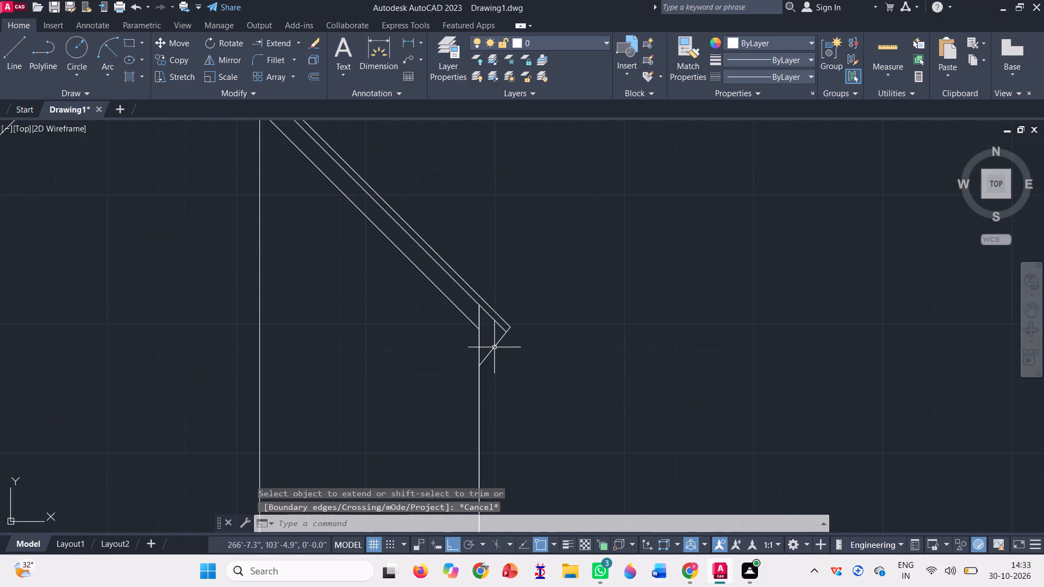
{"action": "scroll", "coordinate": [494, 347], "scroll_direction": "down", "scroll_amount": 2}
{"action": "left_click", "coordinate": [300, 42]}
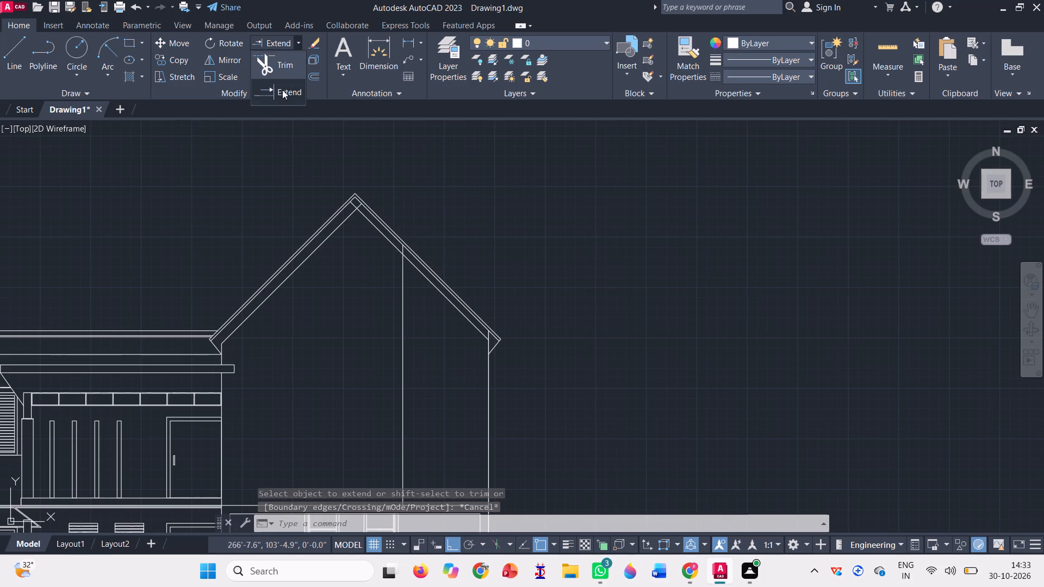
{"action": "left_click", "coordinate": [287, 62]}
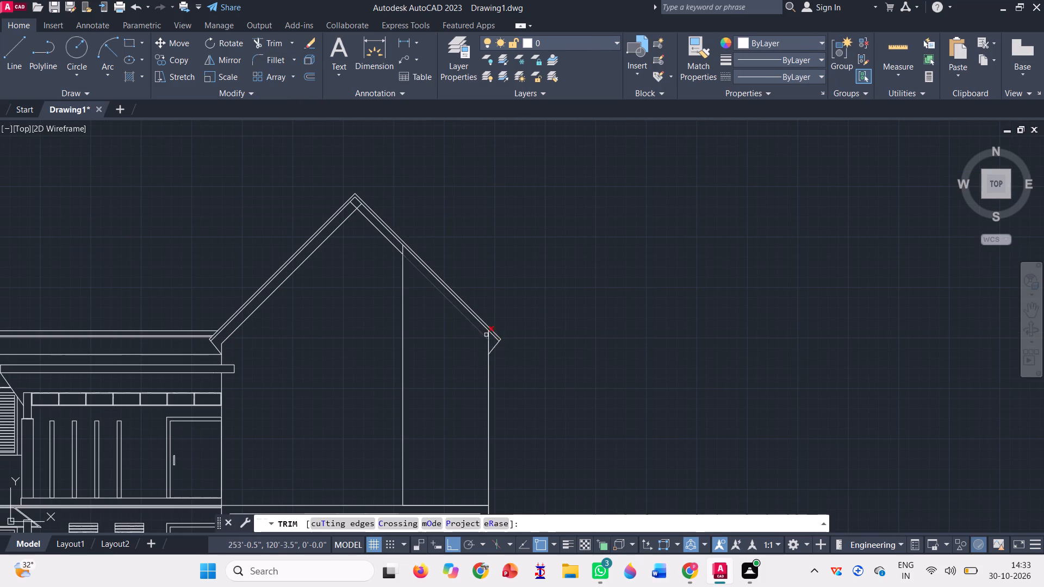
{"action": "scroll", "coordinate": [484, 333], "scroll_direction": "up", "scroll_amount": 3}
{"action": "left_click", "coordinate": [494, 341]}
{"action": "left_click", "coordinate": [501, 352]}
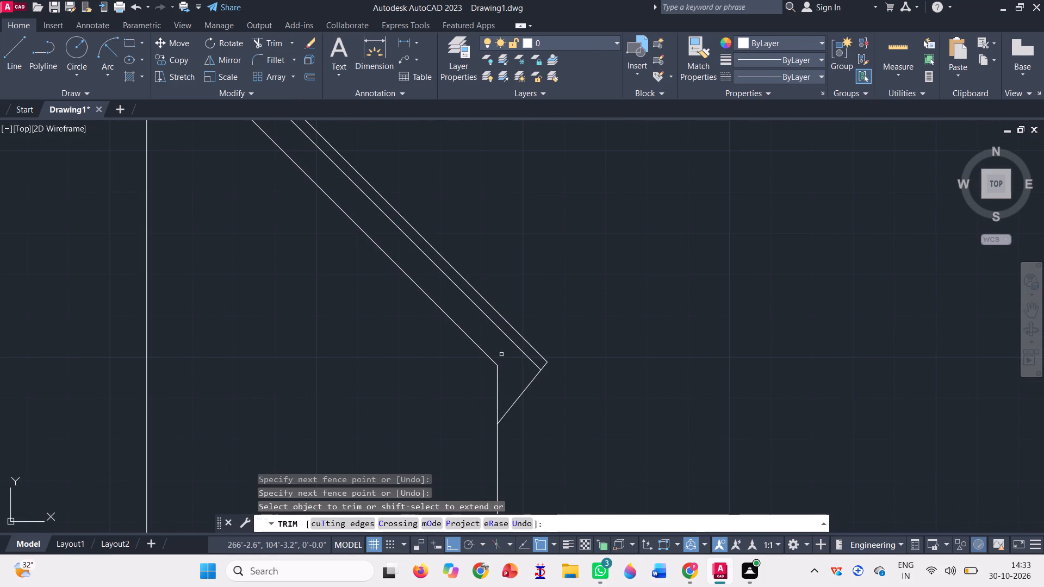
{"action": "scroll", "coordinate": [501, 355], "scroll_direction": "down", "scroll_amount": 1}
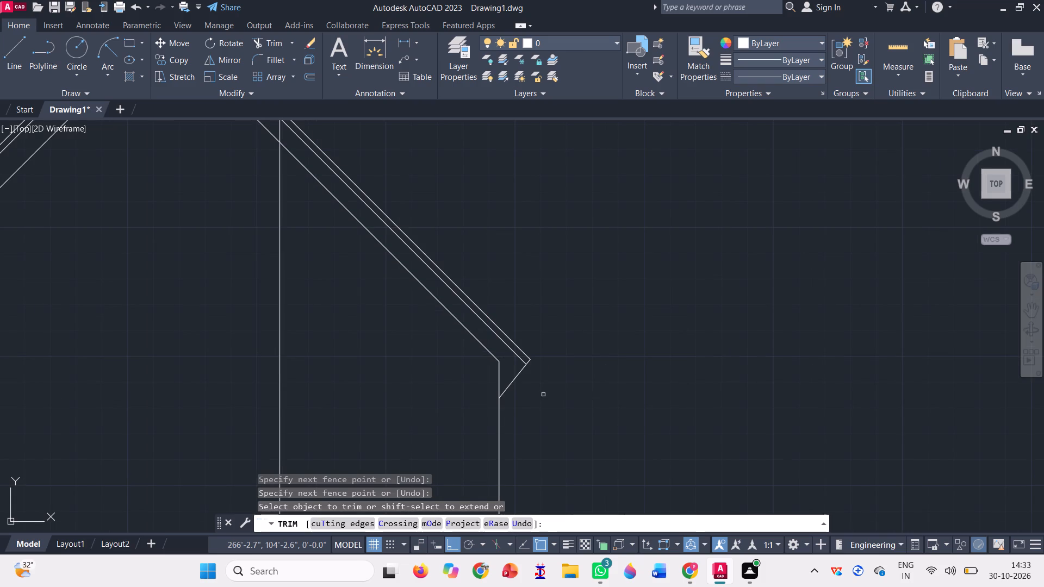
{"action": "key", "text": "Escape"}
Move the right slope's innermost line slightly down and left, placing its upper end farther down the left slope's middle line.
{"action": "scroll", "coordinate": [500, 355], "scroll_direction": "down", "scroll_amount": 1}
{"action": "scroll", "coordinate": [404, 353], "scroll_direction": "down", "scroll_amount": 1}
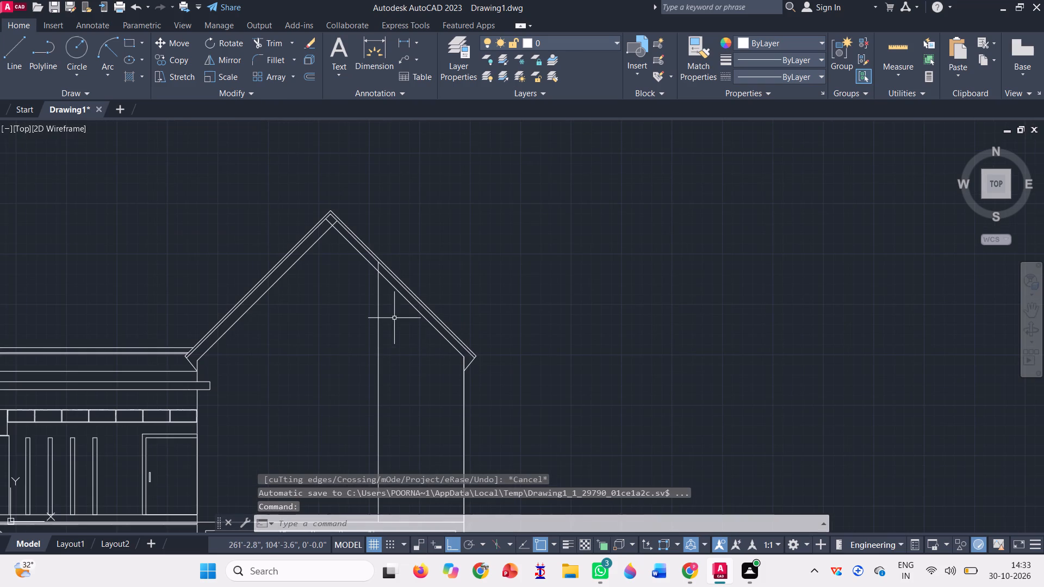
{"action": "scroll", "coordinate": [331, 210], "scroll_direction": "up", "scroll_amount": 2}
{"action": "scroll", "coordinate": [339, 256], "scroll_direction": "up", "scroll_amount": 3}
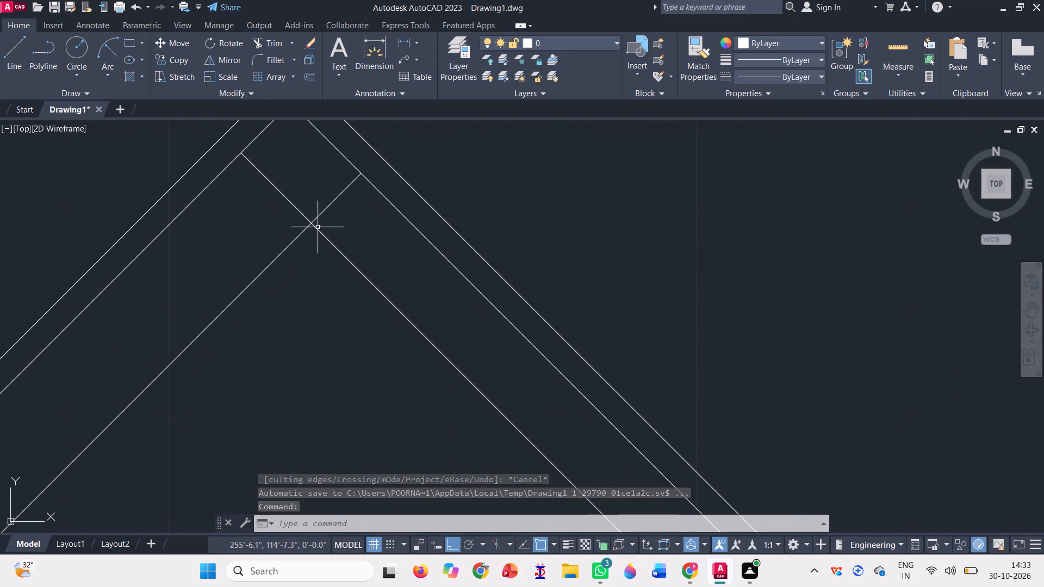
{"action": "scroll", "coordinate": [297, 214], "scroll_direction": "down", "scroll_amount": 1}
{"action": "left_click", "coordinate": [301, 188]}
{"action": "left_click", "coordinate": [270, 212]}
{"action": "type", "text": "m"}
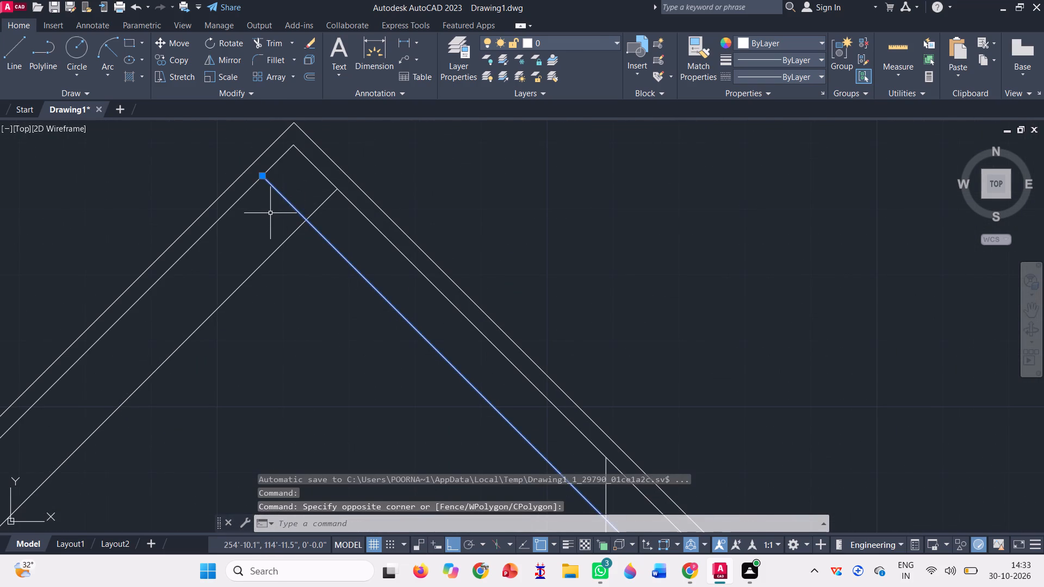
{"action": "key", "text": "space"}
{"action": "scroll", "coordinate": [271, 182], "scroll_direction": "up", "scroll_amount": 3}
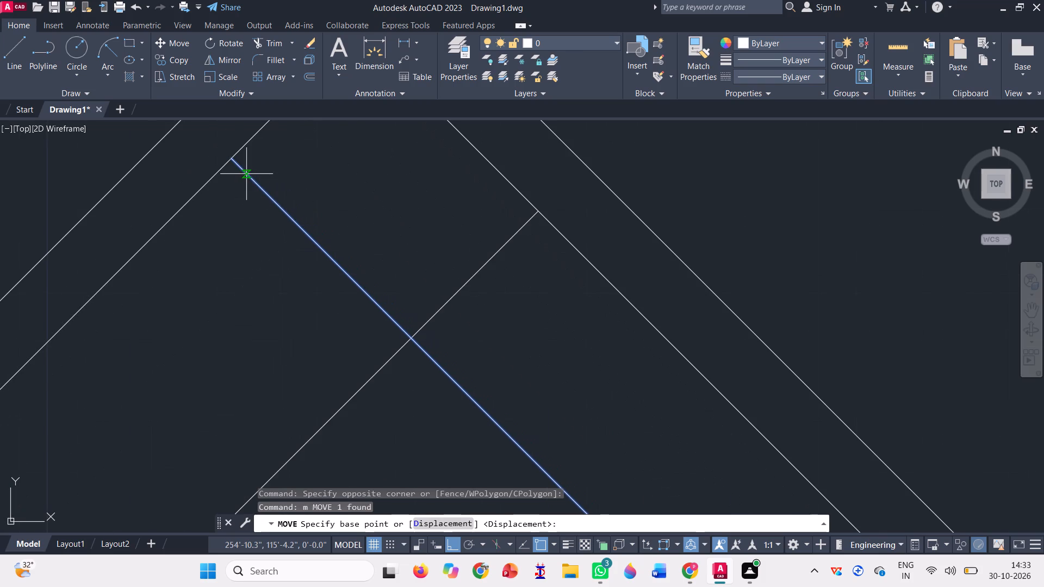
{"action": "left_click", "coordinate": [232, 158]}
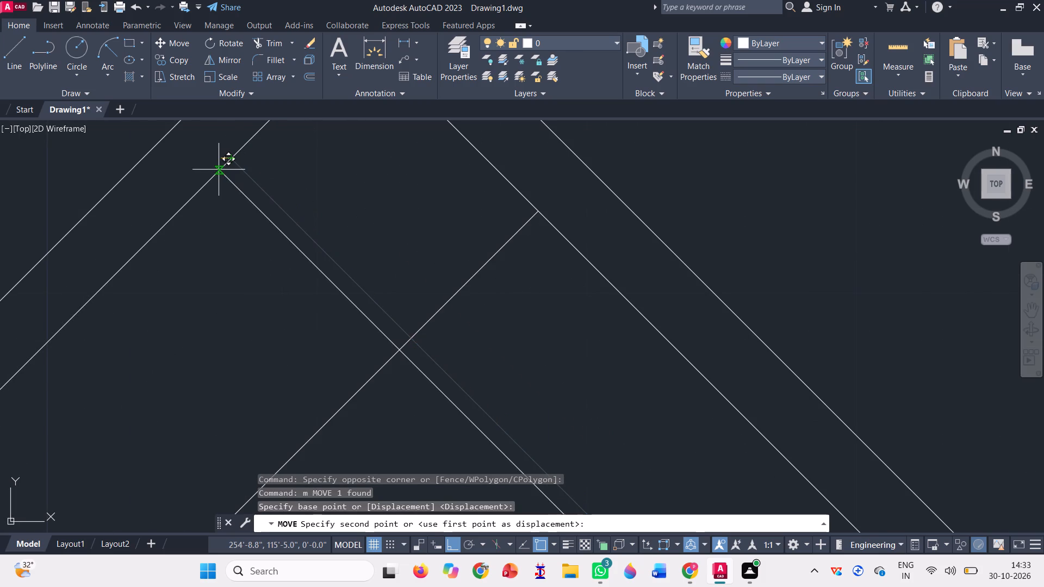
{"action": "left_click", "coordinate": [210, 175]}
{"action": "scroll", "coordinate": [234, 194], "scroll_direction": "down", "scroll_amount": 3}
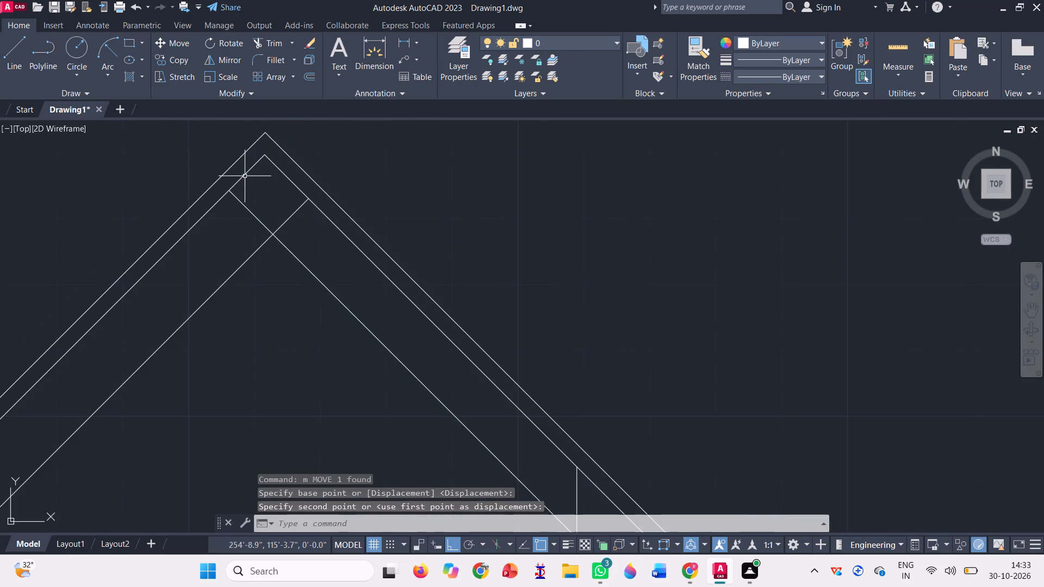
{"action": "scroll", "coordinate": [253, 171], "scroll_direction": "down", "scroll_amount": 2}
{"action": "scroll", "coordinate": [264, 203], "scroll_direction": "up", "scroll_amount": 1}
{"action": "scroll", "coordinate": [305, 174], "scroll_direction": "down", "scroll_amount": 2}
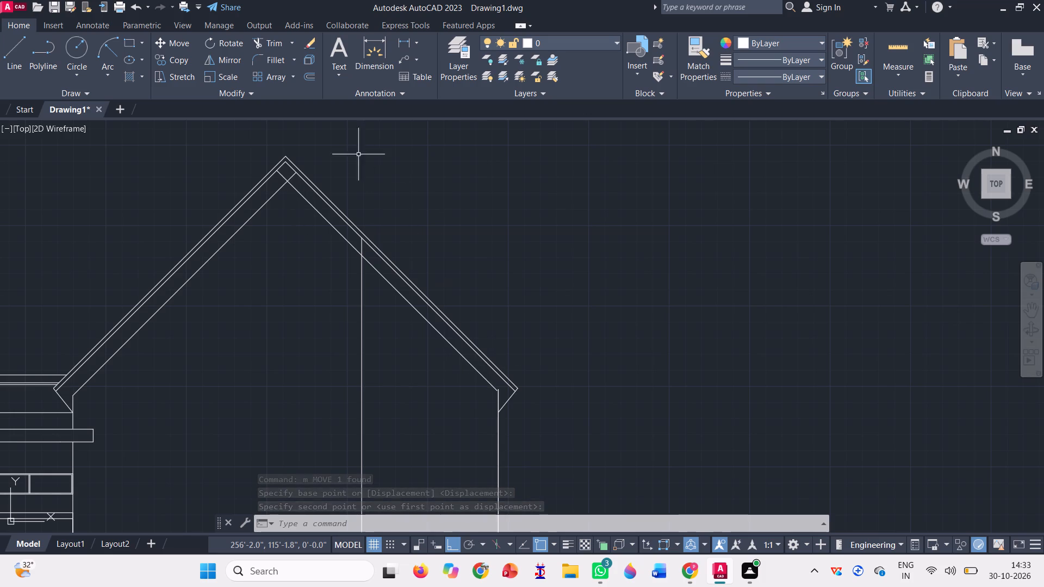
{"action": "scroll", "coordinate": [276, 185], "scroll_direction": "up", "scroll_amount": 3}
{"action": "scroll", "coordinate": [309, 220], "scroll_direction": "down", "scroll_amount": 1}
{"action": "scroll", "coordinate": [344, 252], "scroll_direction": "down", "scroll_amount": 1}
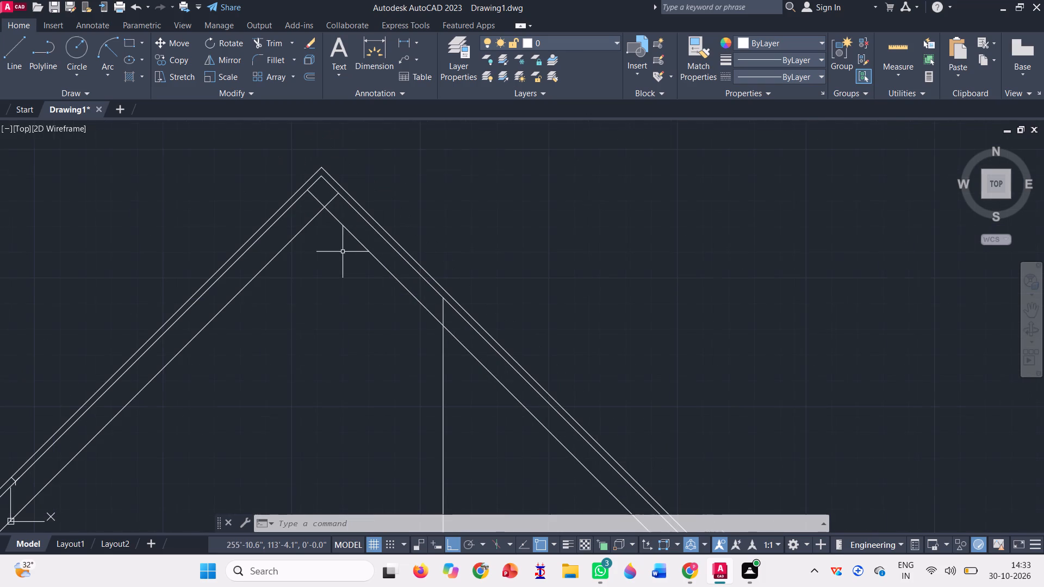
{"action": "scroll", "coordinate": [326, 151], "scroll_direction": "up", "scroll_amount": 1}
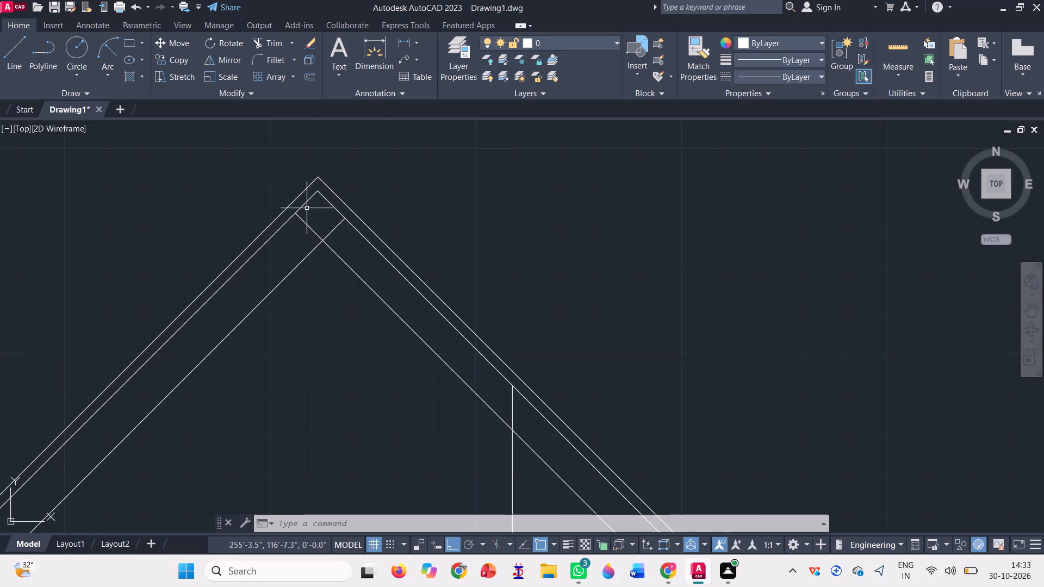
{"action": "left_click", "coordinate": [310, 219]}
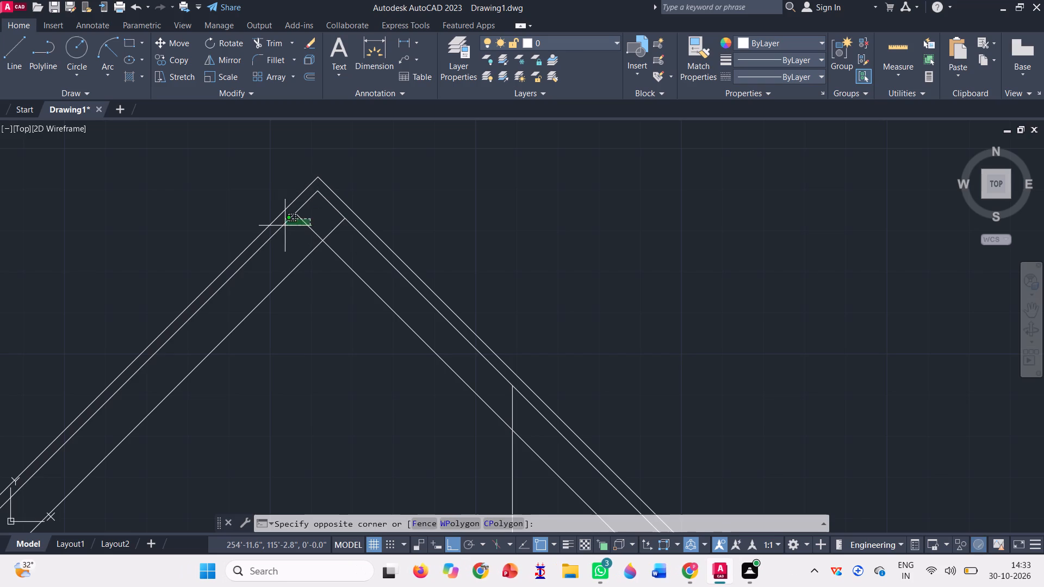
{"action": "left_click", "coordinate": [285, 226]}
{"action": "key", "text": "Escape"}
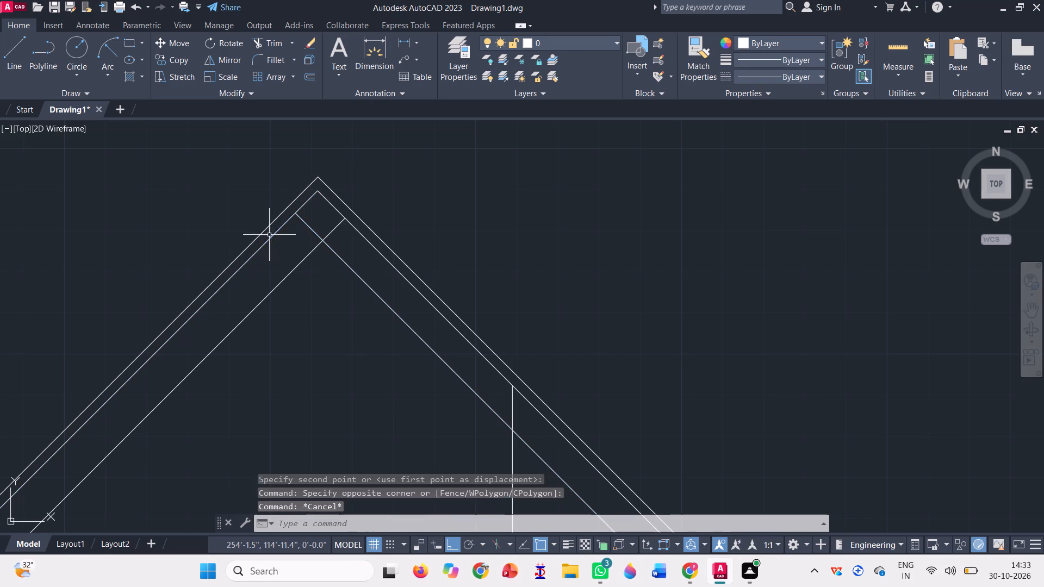
Move the right slope's innermost line a little farther down along the left slope, so it crosses the left inner line directly below the apex.
{"action": "left_click", "coordinate": [314, 229]}
{"action": "type", "text": "m"}
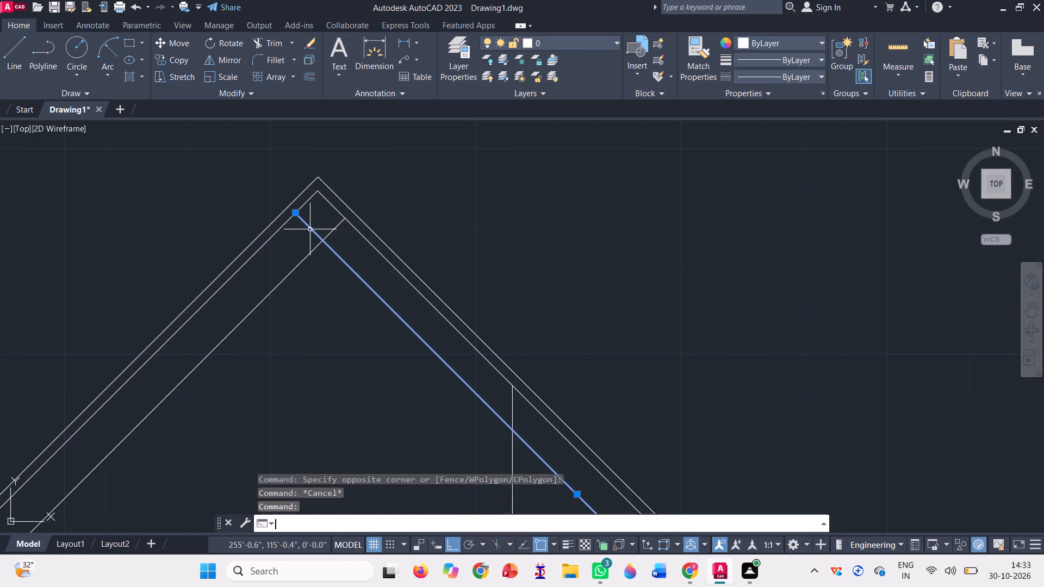
{"action": "key", "text": "space"}
{"action": "scroll", "coordinate": [299, 207], "scroll_direction": "up", "scroll_amount": 2}
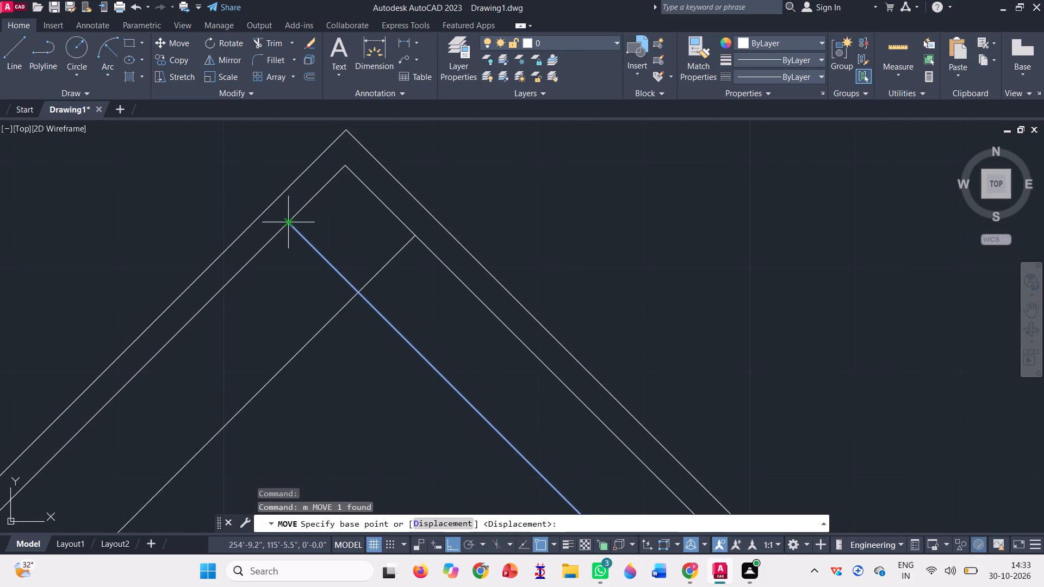
{"action": "left_click", "coordinate": [291, 223]}
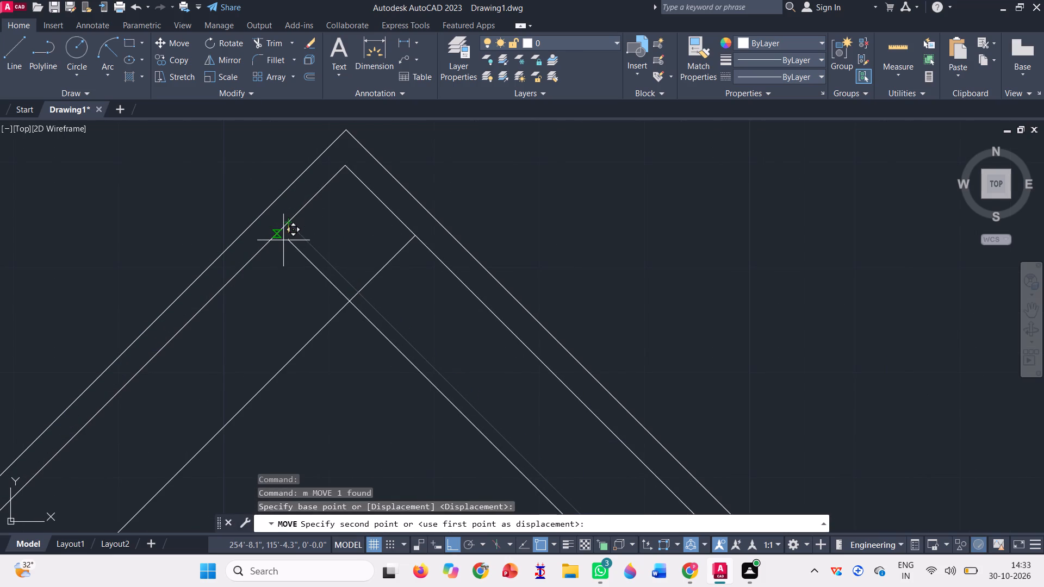
{"action": "left_click", "coordinate": [275, 237]}
{"action": "scroll", "coordinate": [319, 207], "scroll_direction": "down", "scroll_amount": 2}
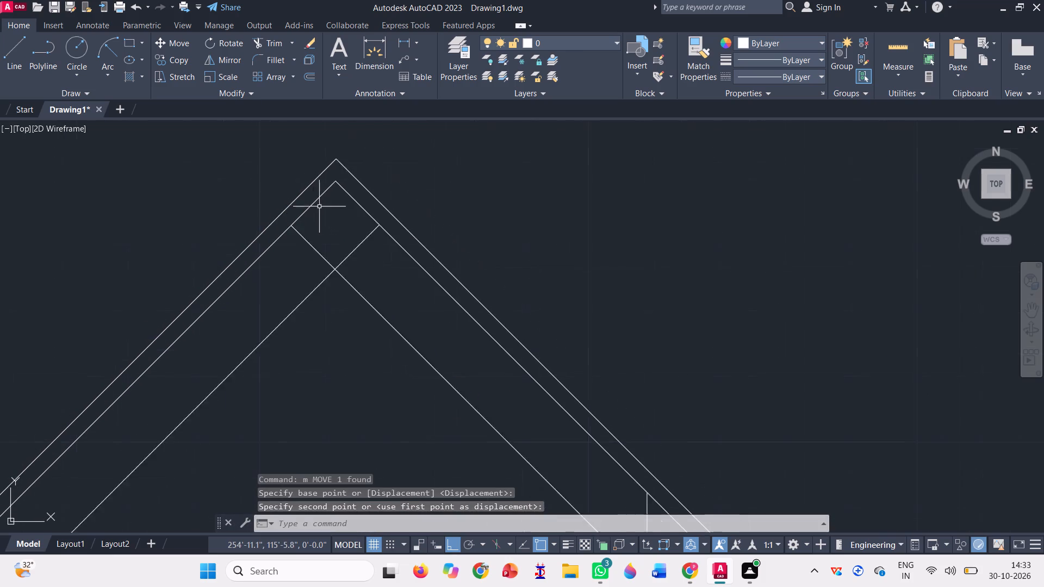
Trim the upper ends of the two inner slope lines where they cross below the apex, leaving a clean inner peak.
{"action": "scroll", "coordinate": [319, 207], "scroll_direction": "down", "scroll_amount": 1}
{"action": "left_click", "coordinate": [266, 40]}
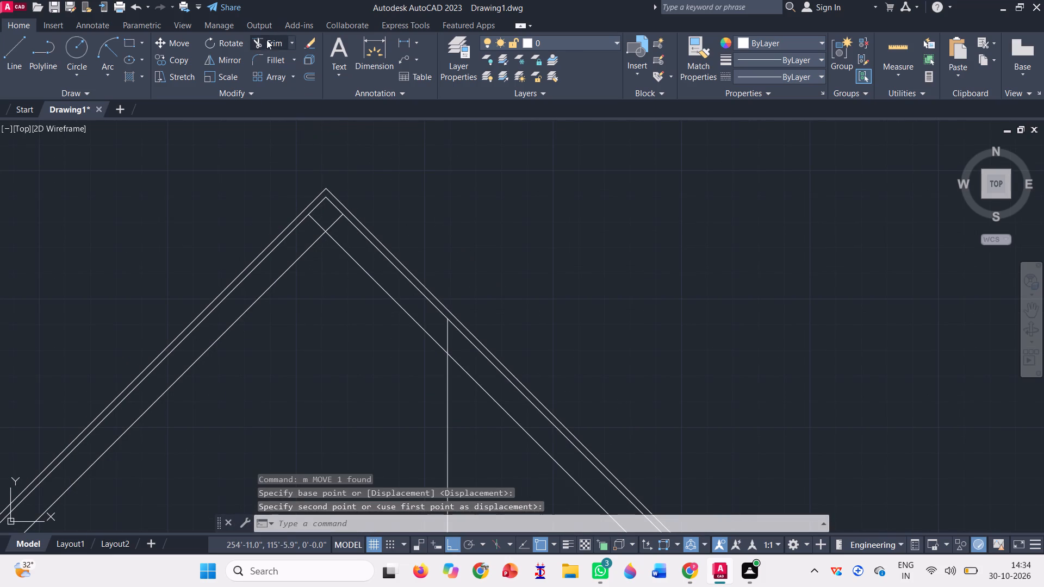
{"action": "scroll", "coordinate": [307, 219], "scroll_direction": "up", "scroll_amount": 3}
{"action": "left_click", "coordinate": [315, 228]}
{"action": "left_click", "coordinate": [409, 254]}
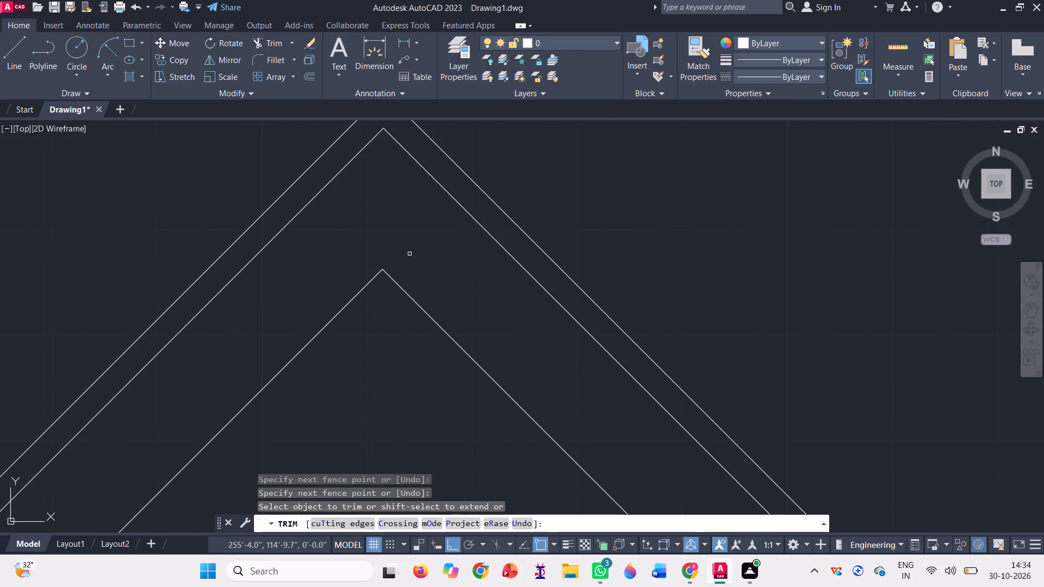
{"action": "scroll", "coordinate": [338, 203], "scroll_direction": "down", "scroll_amount": 3}
{"action": "scroll", "coordinate": [293, 178], "scroll_direction": "down", "scroll_amount": 3}
{"action": "scroll", "coordinate": [371, 292], "scroll_direction": "up", "scroll_amount": 3}
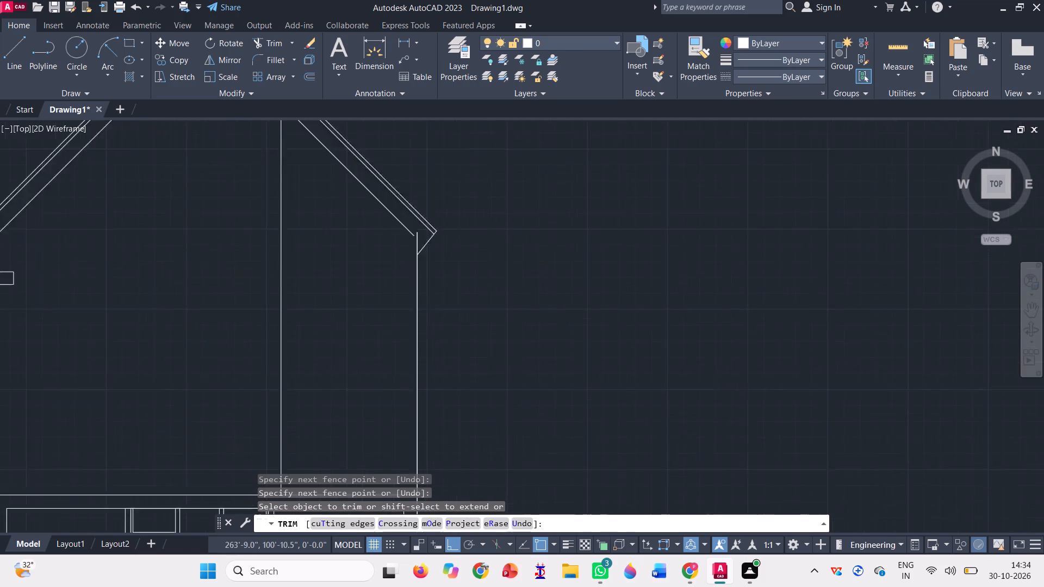
{"action": "key", "text": "Escape"}
Extend the right slope's innermost line down to the right wall line at the eave.
{"action": "left_click", "coordinate": [291, 47]}
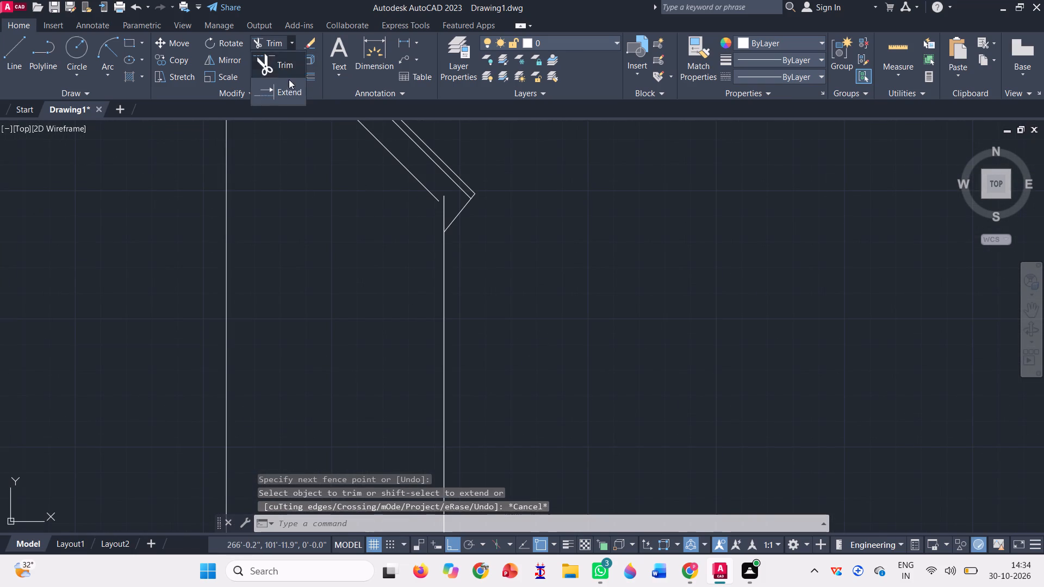
{"action": "left_click", "coordinate": [287, 90]}
{"action": "left_click", "coordinate": [424, 192]}
{"action": "left_click", "coordinate": [432, 183]}
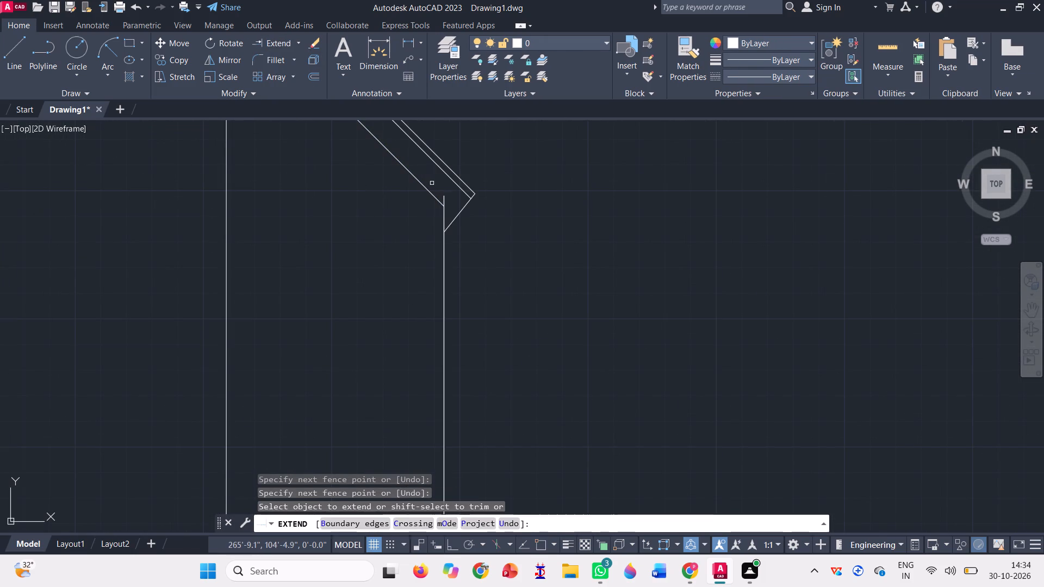
Trim the short piece of the right wall line projecting above the innermost slope line at the right eave.
{"action": "left_click", "coordinate": [298, 40]}
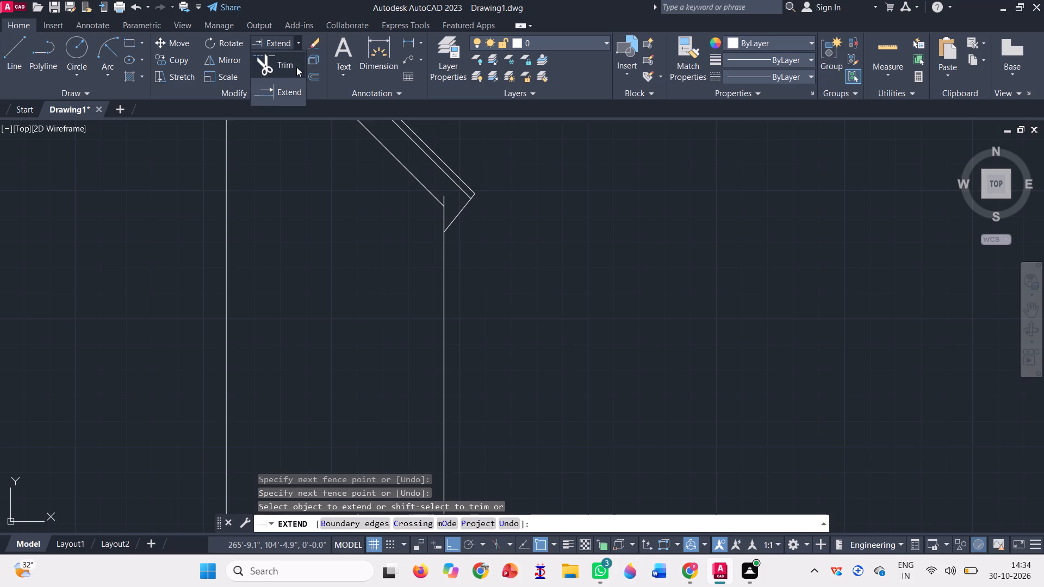
{"action": "left_click", "coordinate": [291, 63]}
{"action": "scroll", "coordinate": [450, 192], "scroll_direction": "up", "scroll_amount": 3}
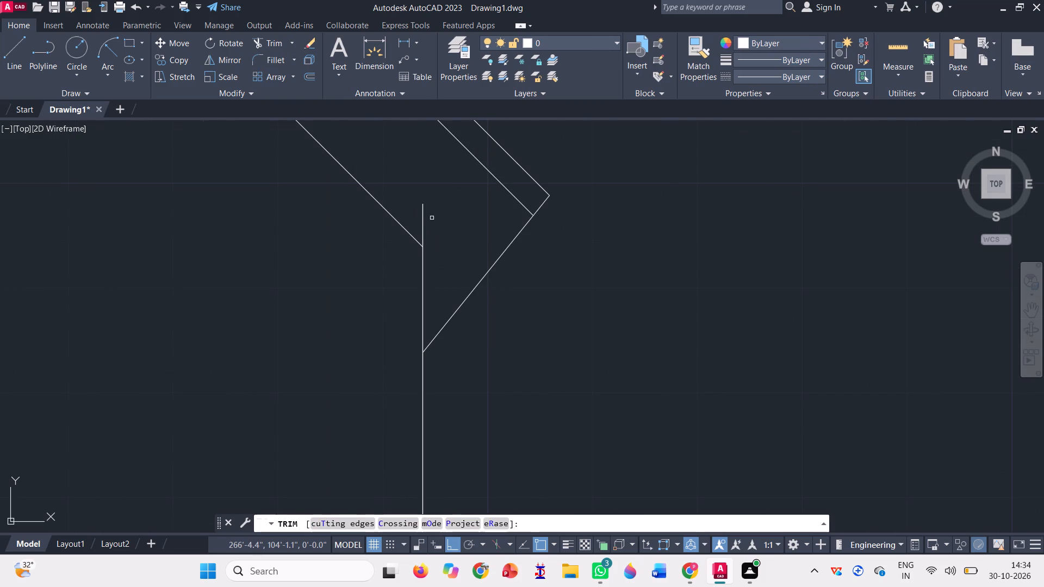
{"action": "left_click", "coordinate": [423, 217]}
{"action": "left_click", "coordinate": [415, 209]}
{"action": "left_click", "coordinate": [440, 225]}
{"action": "scroll", "coordinate": [449, 228], "scroll_direction": "down", "scroll_amount": 1}
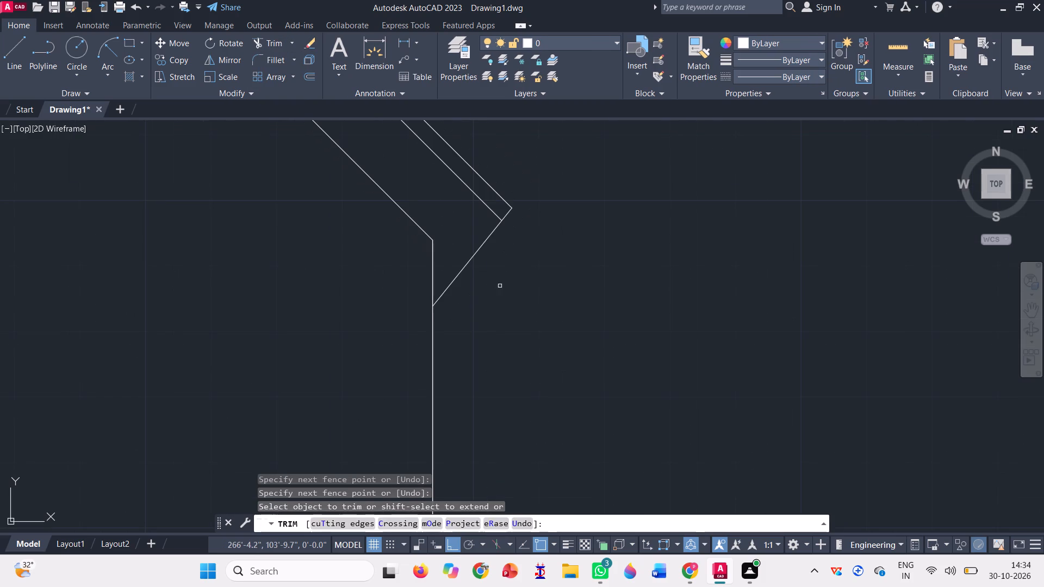
{"action": "key", "text": "Escape"}
Trim the interior vertical line under the right slope where it projects above the innermost slope line.
{"action": "scroll", "coordinate": [535, 326], "scroll_direction": "down", "scroll_amount": 2}
{"action": "scroll", "coordinate": [464, 353], "scroll_direction": "down", "scroll_amount": 2}
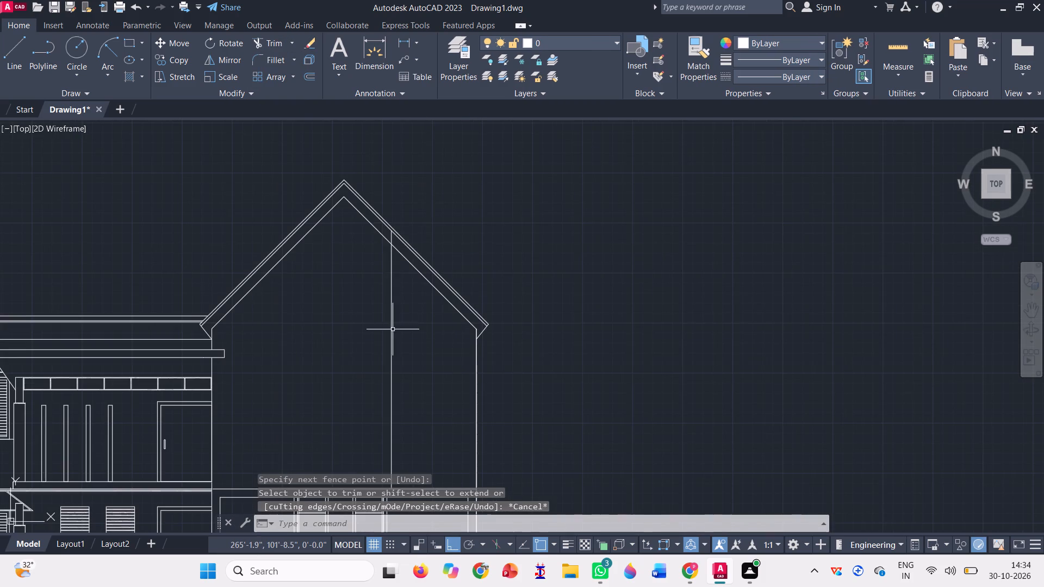
{"action": "left_click", "coordinate": [269, 42]}
{"action": "scroll", "coordinate": [396, 235], "scroll_direction": "up", "scroll_amount": 3}
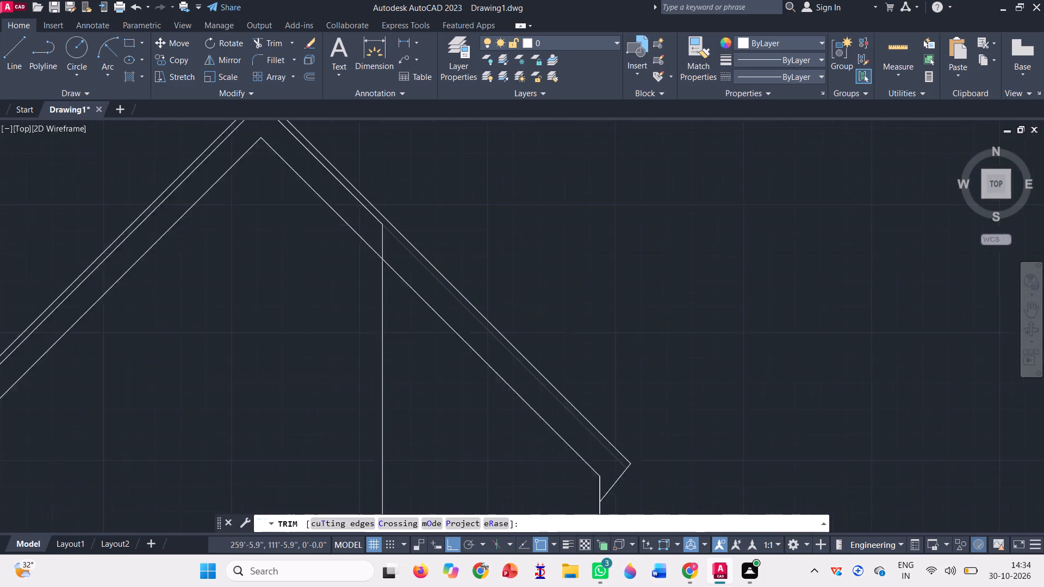
{"action": "left_click_drag", "start_coordinate": [362, 233], "coordinate": [371, 239]}
{"action": "left_click", "coordinate": [386, 262]}
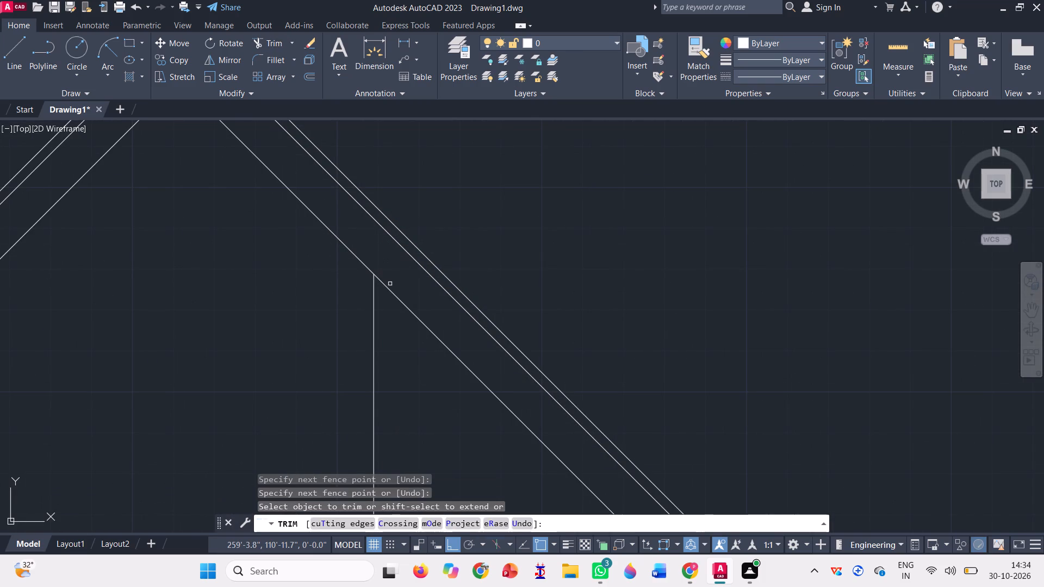
{"action": "key", "text": "Escape"}
With Ortho off, draw a small two-segment pointed tip at the left eave, joining the ends of the two outer slope lines.
{"action": "scroll", "coordinate": [401, 259], "scroll_direction": "down", "scroll_amount": 2}
{"action": "scroll", "coordinate": [378, 308], "scroll_direction": "down", "scroll_amount": 1}
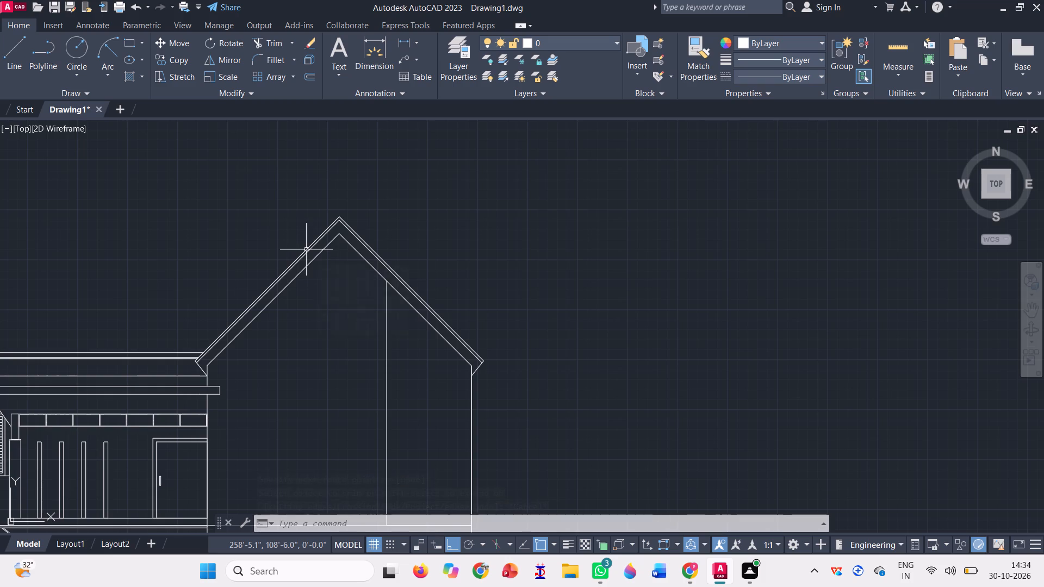
{"action": "scroll", "coordinate": [306, 249], "scroll_direction": "up", "scroll_amount": 1}
{"action": "scroll", "coordinate": [245, 358], "scroll_direction": "down", "scroll_amount": 1}
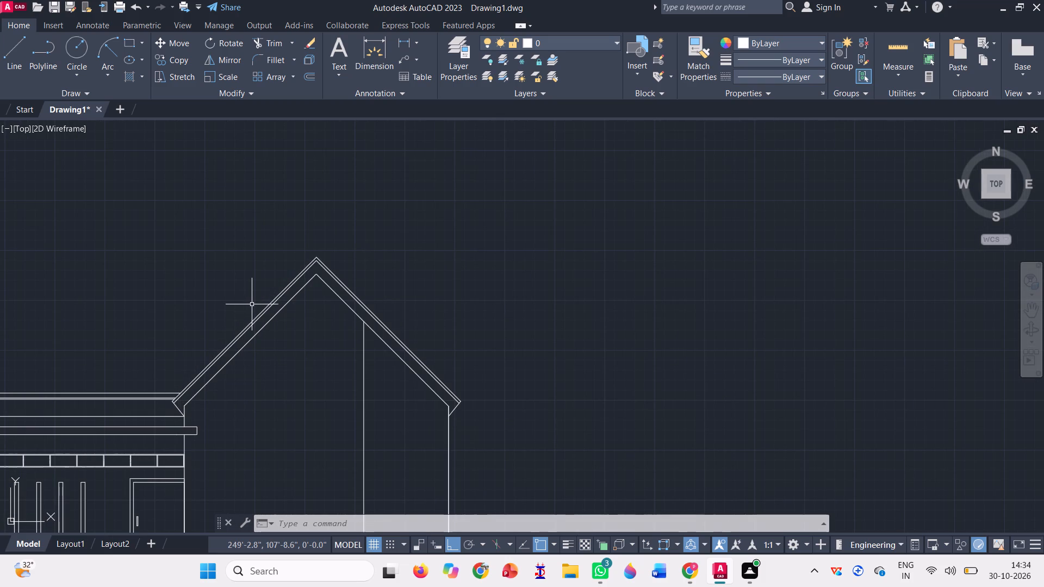
{"action": "left_click", "coordinate": [13, 60]}
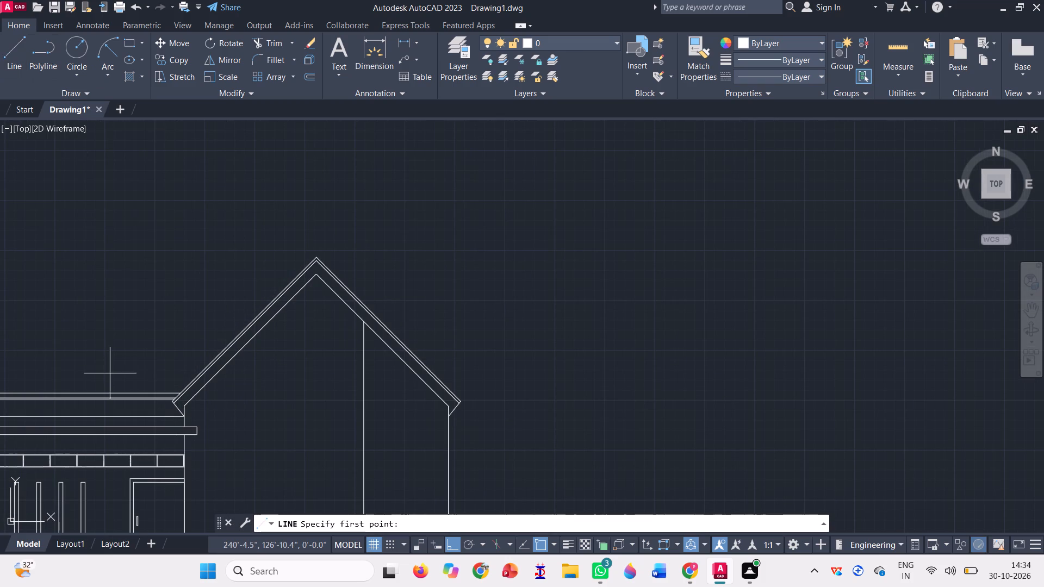
{"action": "scroll", "coordinate": [172, 420], "scroll_direction": "up", "scroll_amount": 3}
{"action": "scroll", "coordinate": [174, 355], "scroll_direction": "up", "scroll_amount": 2}
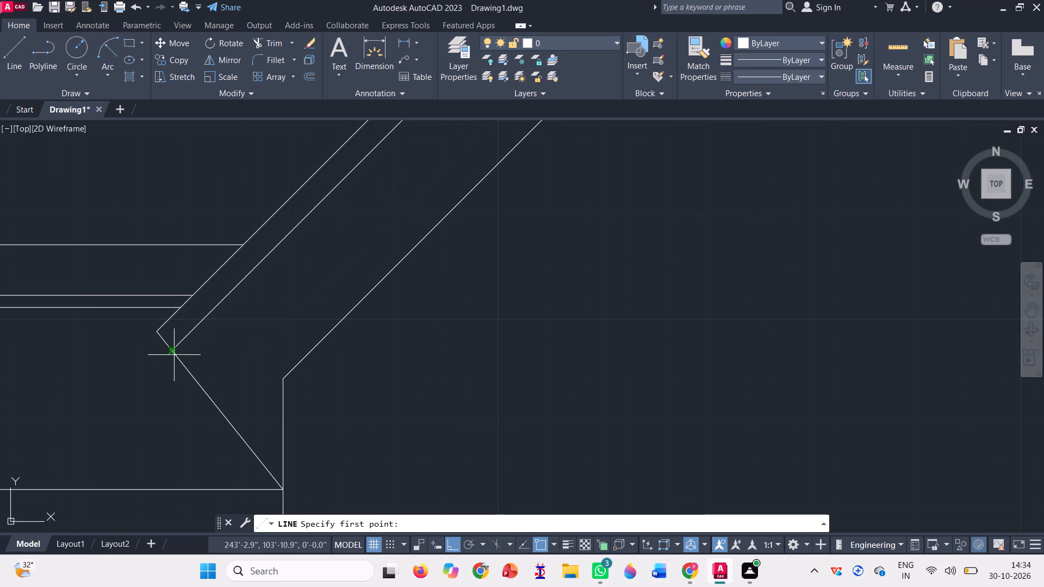
{"action": "left_click", "coordinate": [171, 349]}
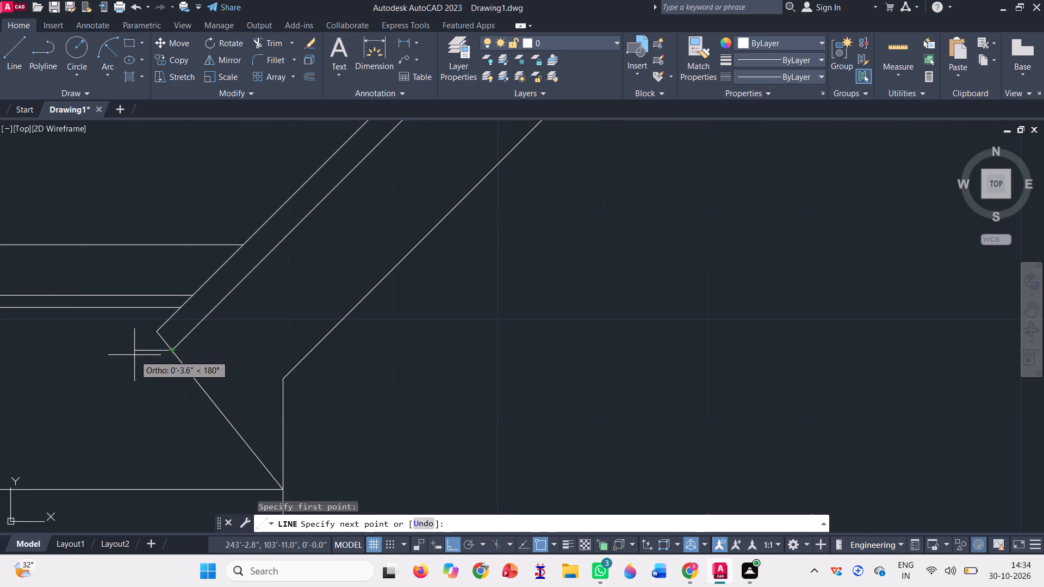
{"action": "scroll", "coordinate": [141, 344], "scroll_direction": "up", "scroll_amount": 2}
{"action": "key", "text": "F8"}
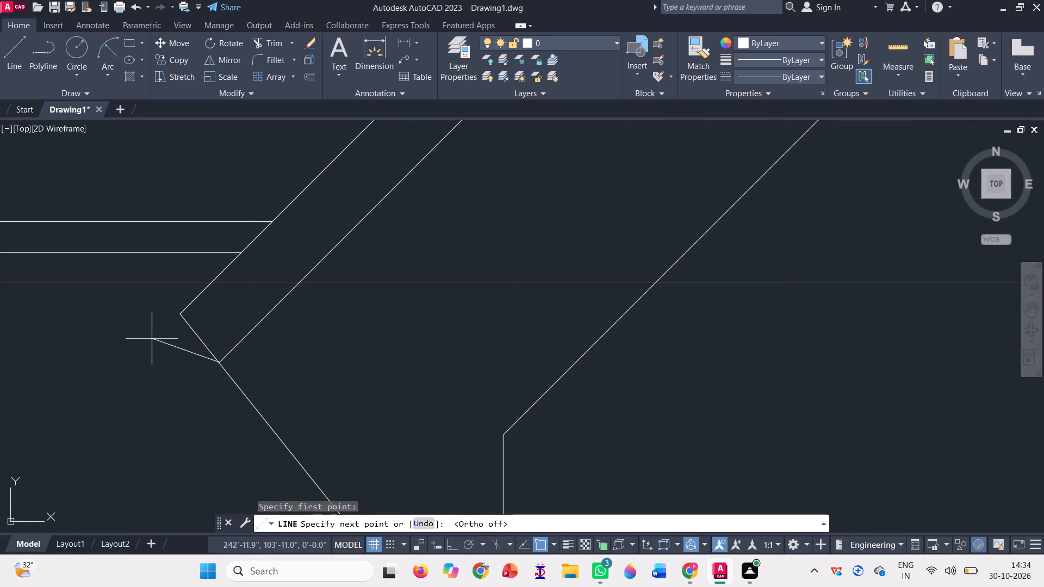
{"action": "left_click", "coordinate": [158, 334]}
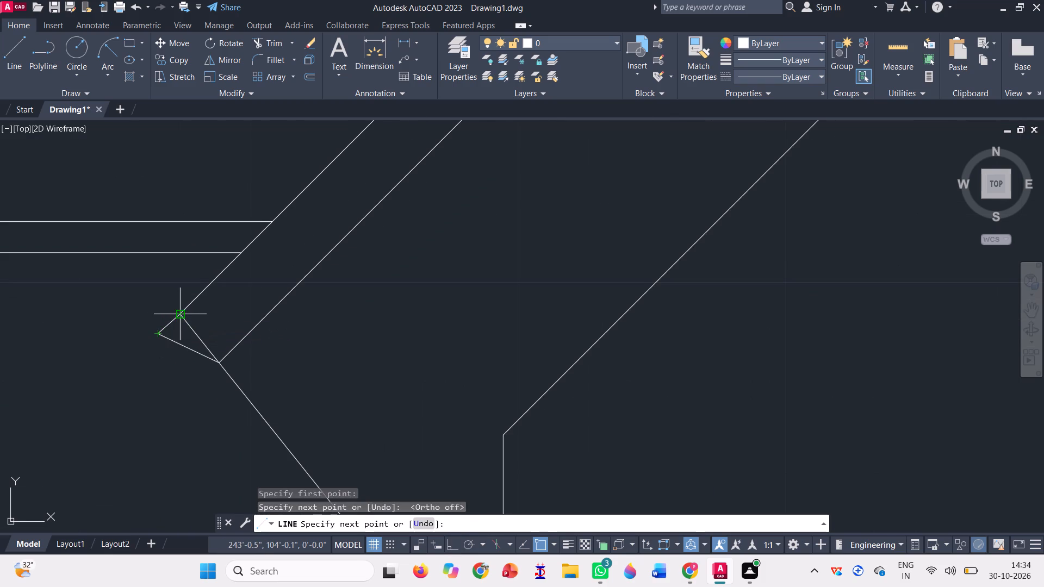
{"action": "left_click", "coordinate": [179, 314]}
{"action": "key", "text": "space"}
{"action": "left_click", "coordinate": [191, 329]}
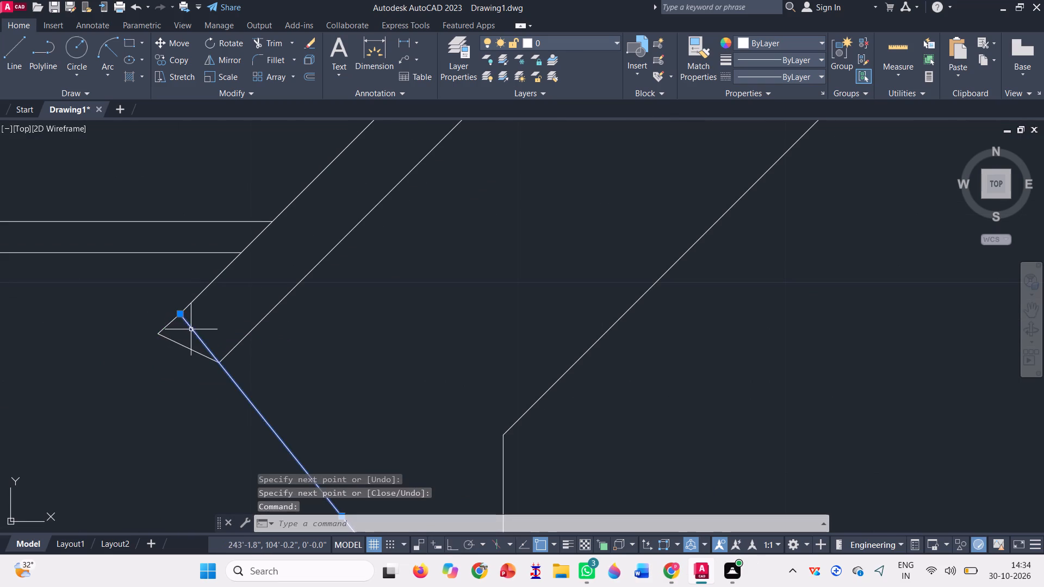
{"action": "scroll", "coordinate": [210, 330], "scroll_direction": "down", "scroll_amount": 2}
{"action": "key", "text": "Escape"}
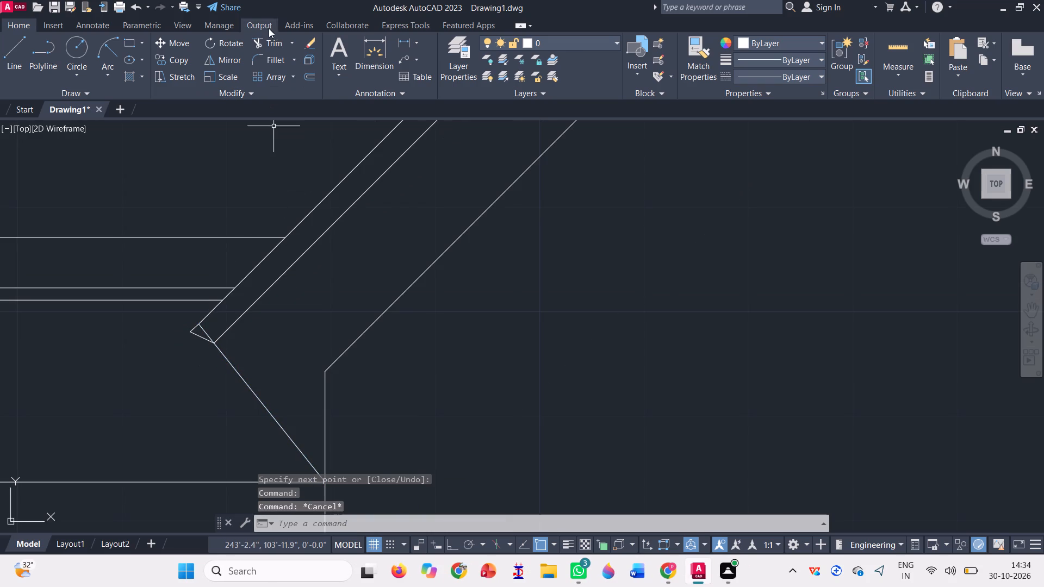
Trim the piece of the left eave's diagonal end line lying between the two outer slope lines.
{"action": "left_click", "coordinate": [270, 43]}
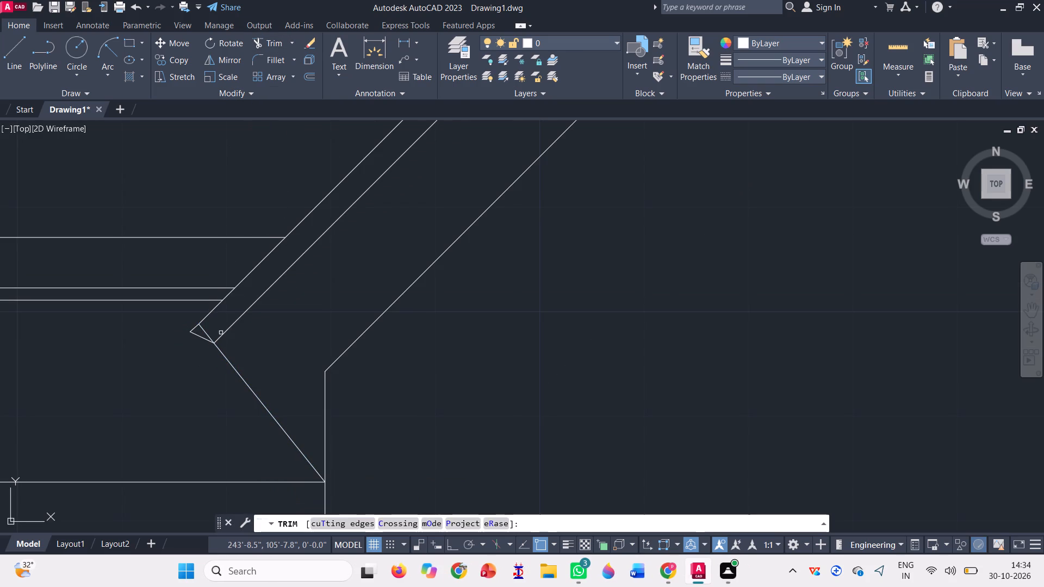
{"action": "scroll", "coordinate": [202, 341], "scroll_direction": "up", "scroll_amount": 2}
{"action": "left_click", "coordinate": [220, 322]}
{"action": "left_click", "coordinate": [210, 323]}
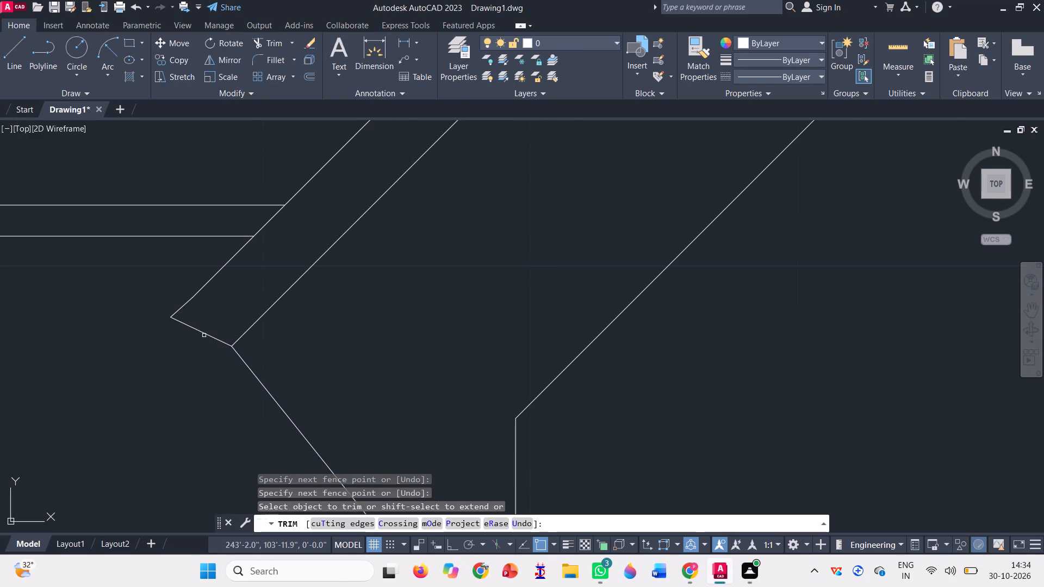
{"action": "key", "text": "Escape"}
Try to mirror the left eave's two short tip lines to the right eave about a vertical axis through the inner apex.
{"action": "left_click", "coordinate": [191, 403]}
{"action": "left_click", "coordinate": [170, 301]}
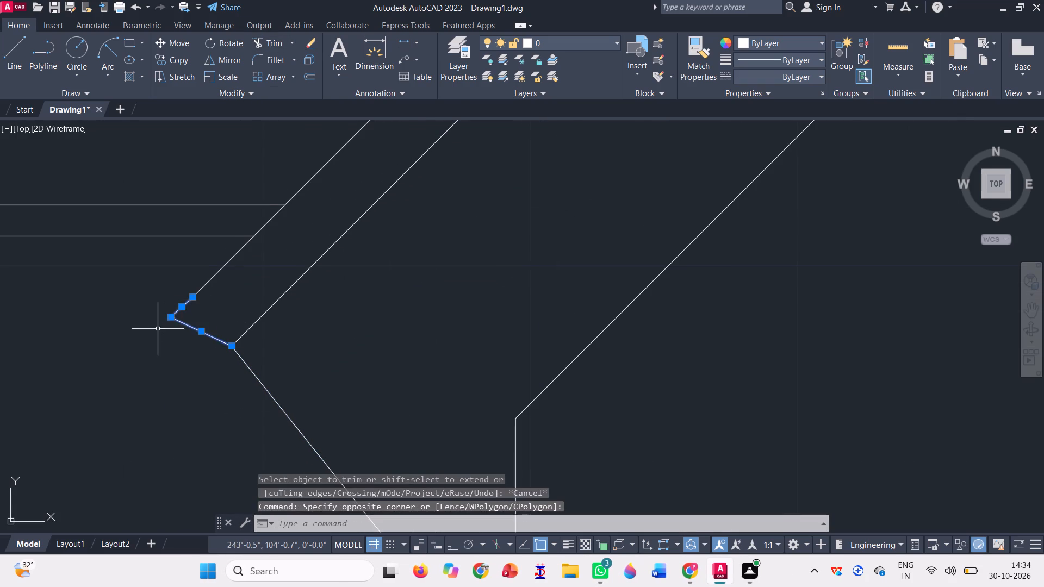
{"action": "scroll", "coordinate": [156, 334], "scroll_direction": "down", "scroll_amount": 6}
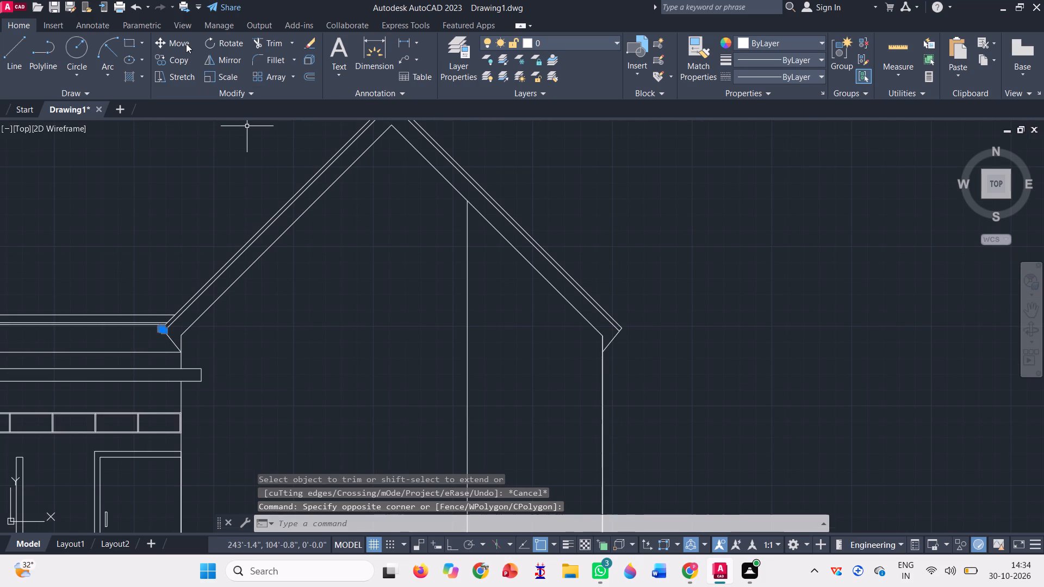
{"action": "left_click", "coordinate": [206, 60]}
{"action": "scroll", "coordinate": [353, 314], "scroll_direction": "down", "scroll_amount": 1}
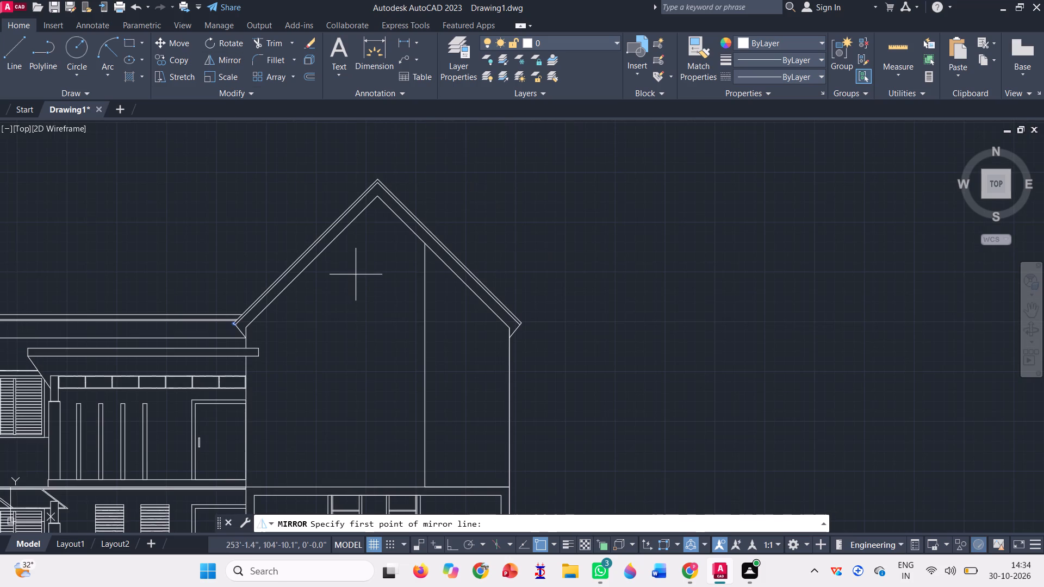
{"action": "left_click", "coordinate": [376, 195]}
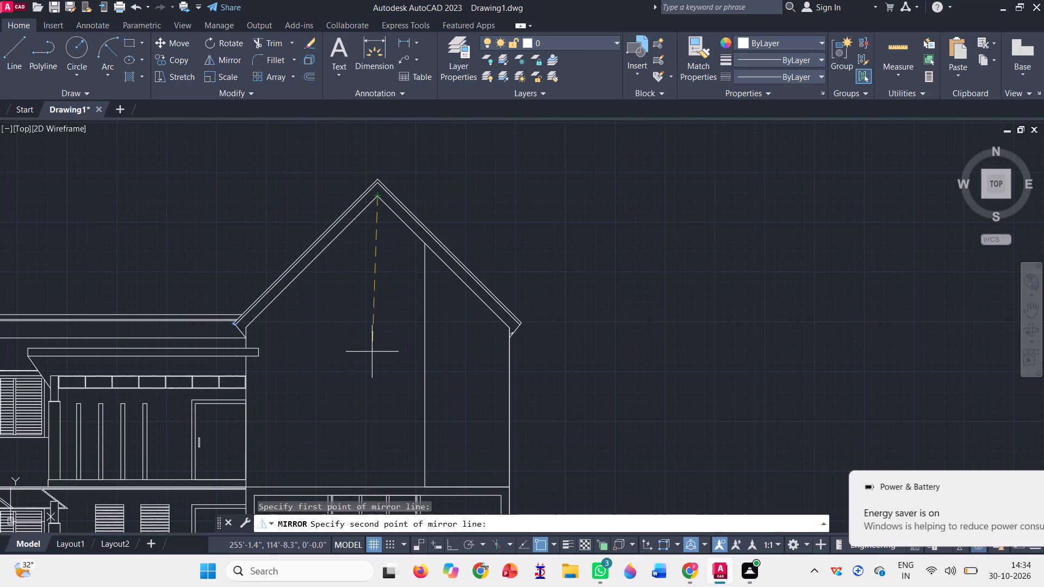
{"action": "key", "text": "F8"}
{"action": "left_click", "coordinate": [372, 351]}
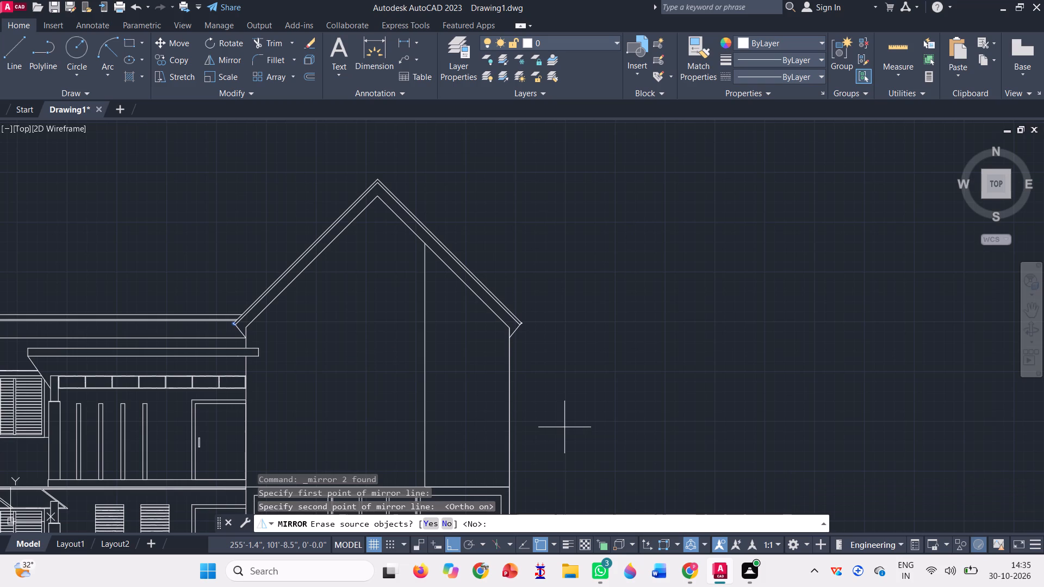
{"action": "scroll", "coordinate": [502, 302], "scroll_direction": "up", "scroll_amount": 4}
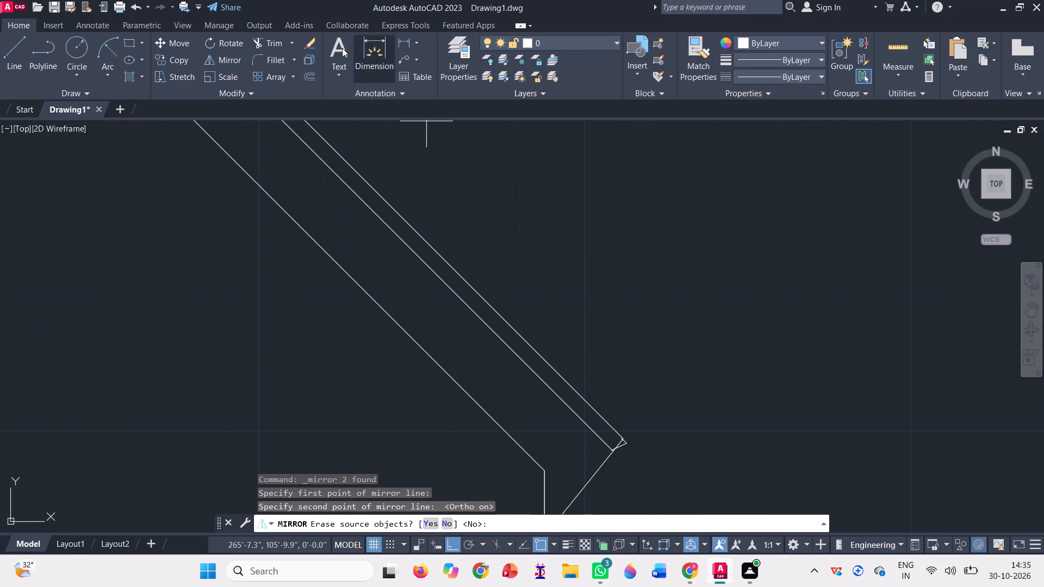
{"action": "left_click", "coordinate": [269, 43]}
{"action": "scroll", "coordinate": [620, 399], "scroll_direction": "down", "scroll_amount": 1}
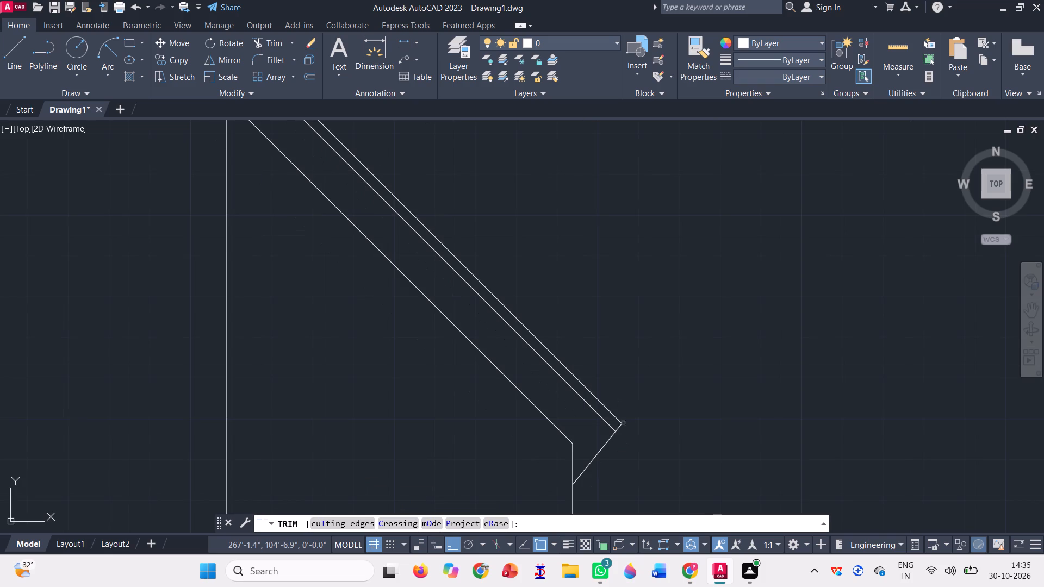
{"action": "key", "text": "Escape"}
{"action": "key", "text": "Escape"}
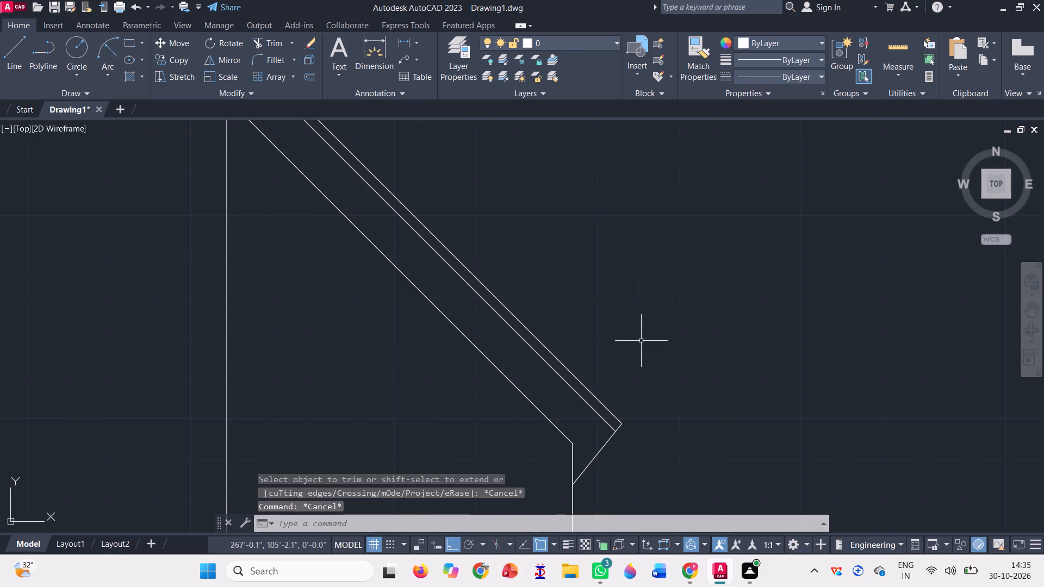
Mirror the left eave's two short tip lines about a vertical axis through the inner apex, keeping the originals.
{"action": "scroll", "coordinate": [641, 340], "scroll_direction": "down", "scroll_amount": 2}
{"action": "scroll", "coordinate": [161, 378], "scroll_direction": "up", "scroll_amount": 7}
{"action": "left_click", "coordinate": [338, 405]}
{"action": "left_click", "coordinate": [277, 334]}
{"action": "scroll", "coordinate": [243, 360], "scroll_direction": "down", "scroll_amount": 4}
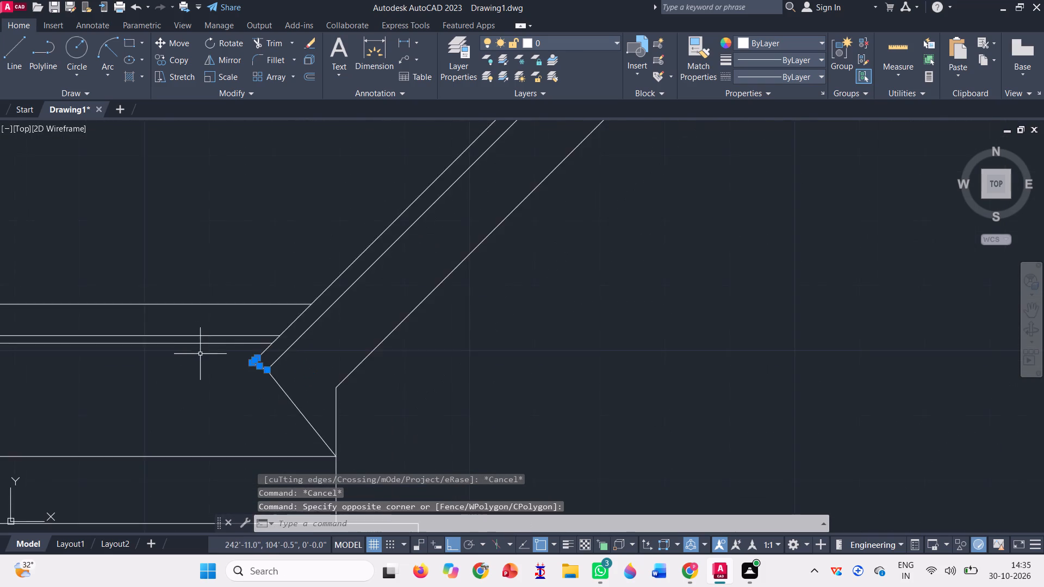
{"action": "scroll", "coordinate": [196, 348], "scroll_direction": "down", "scroll_amount": 3}
{"action": "left_click", "coordinate": [208, 62]}
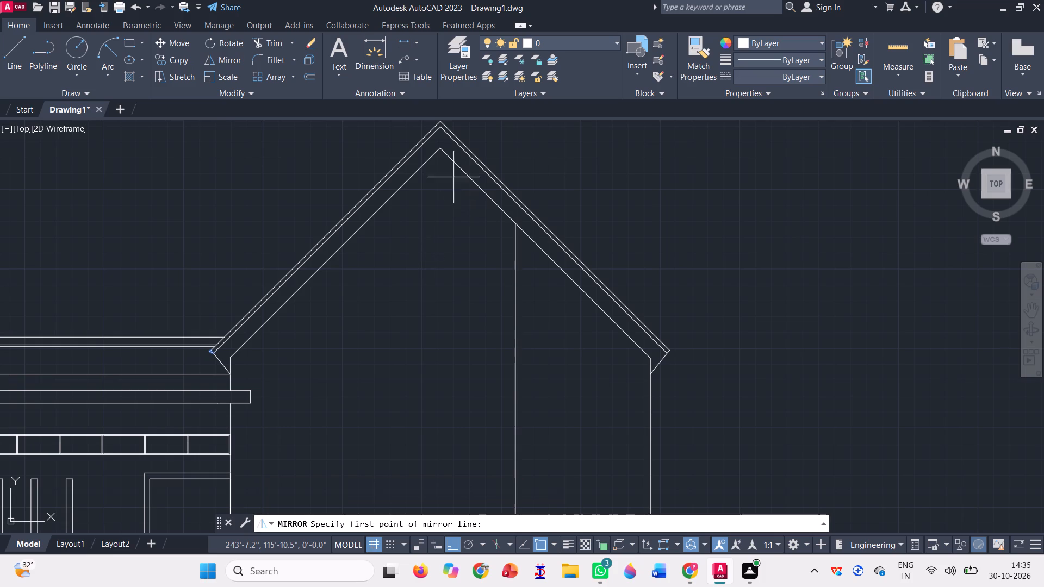
{"action": "left_click", "coordinate": [440, 149]}
{"action": "left_click", "coordinate": [451, 310]}
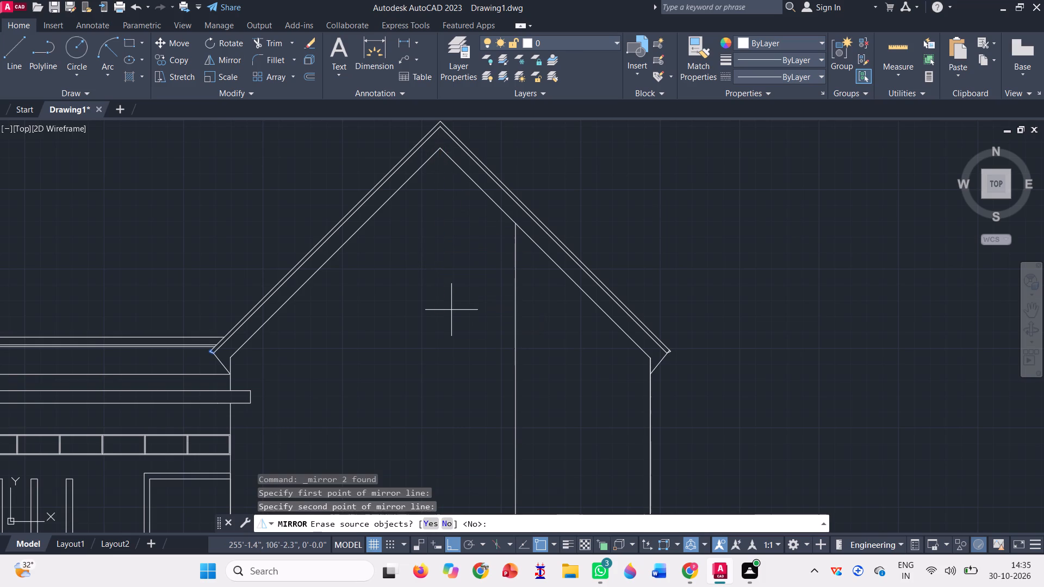
{"action": "triple_click", "coordinate": [451, 310]}
{"action": "key", "text": "space"}
Move the two mirrored tip lines at the right eave so the upper one starts at the outermost slope line's end.
{"action": "scroll", "coordinate": [667, 351], "scroll_direction": "up", "scroll_amount": 3}
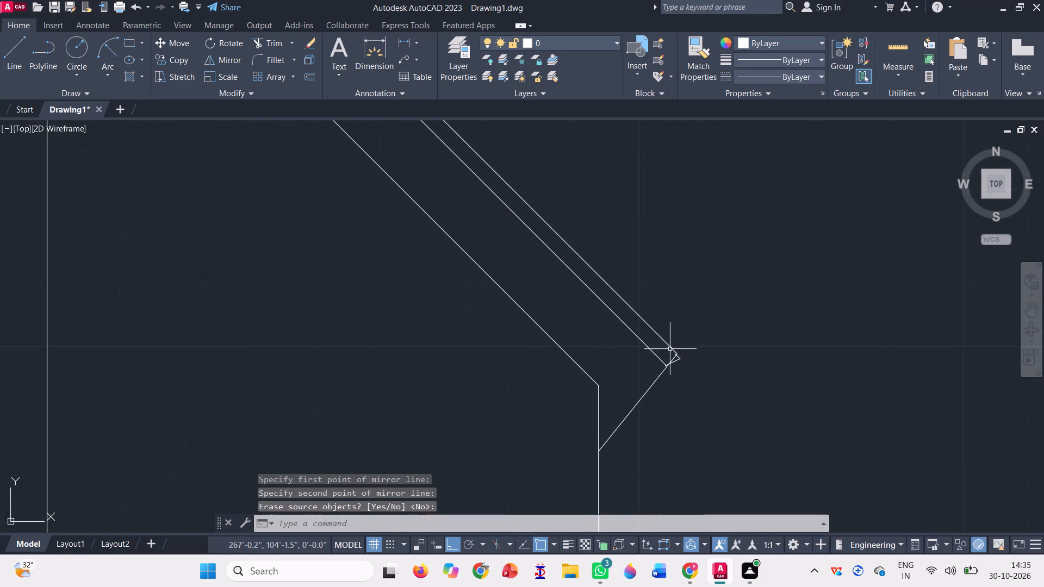
{"action": "scroll", "coordinate": [680, 365], "scroll_direction": "up", "scroll_amount": 3}
{"action": "left_click", "coordinate": [677, 355]}
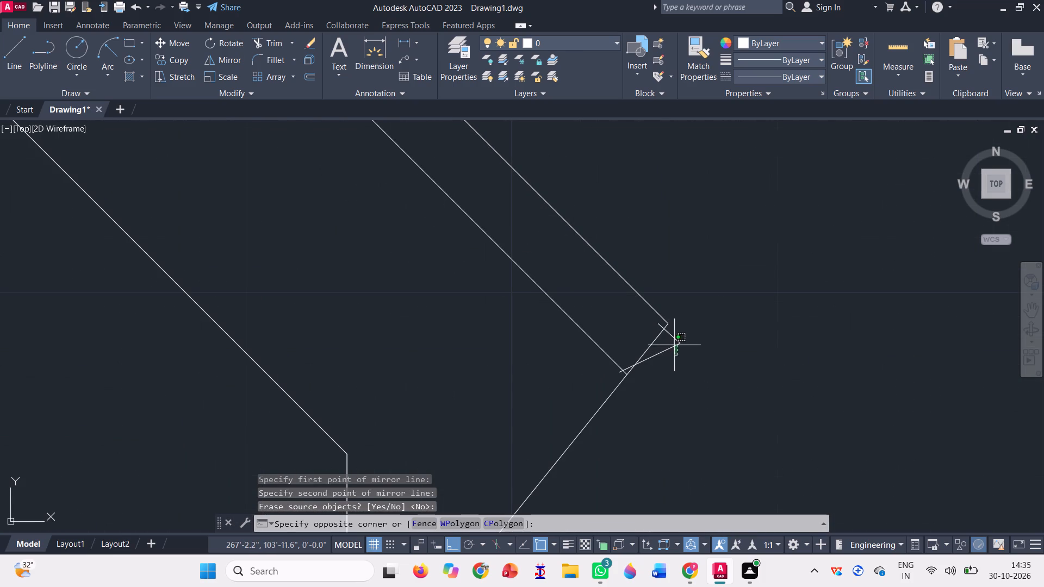
{"action": "left_click", "coordinate": [673, 333]}
{"action": "type", "text": "m"}
{"action": "key", "text": "space"}
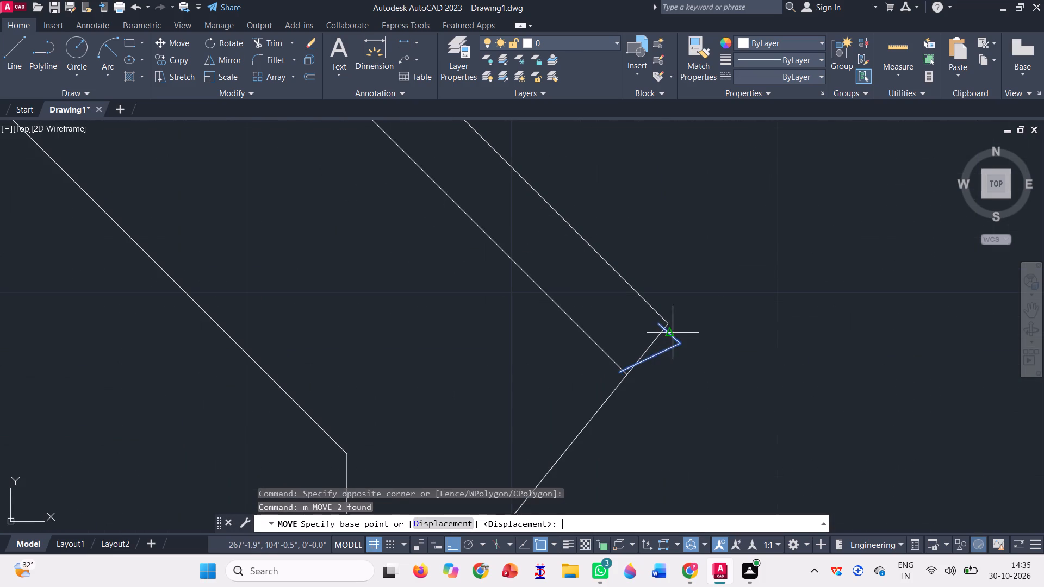
{"action": "scroll", "coordinate": [663, 327], "scroll_direction": "up", "scroll_amount": 3}
{"action": "left_click", "coordinate": [643, 314]}
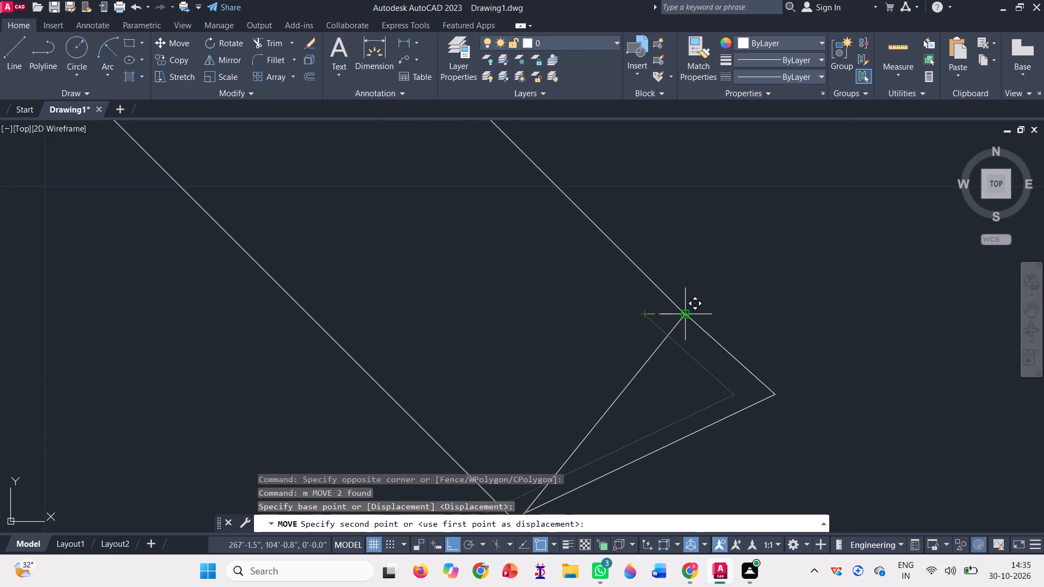
{"action": "left_click", "coordinate": [683, 310]}
Trim the piece of the right eave's diagonal end line lying between the two outer slope lines.
{"action": "scroll", "coordinate": [601, 298], "scroll_direction": "down", "scroll_amount": 3}
{"action": "left_click", "coordinate": [269, 43]}
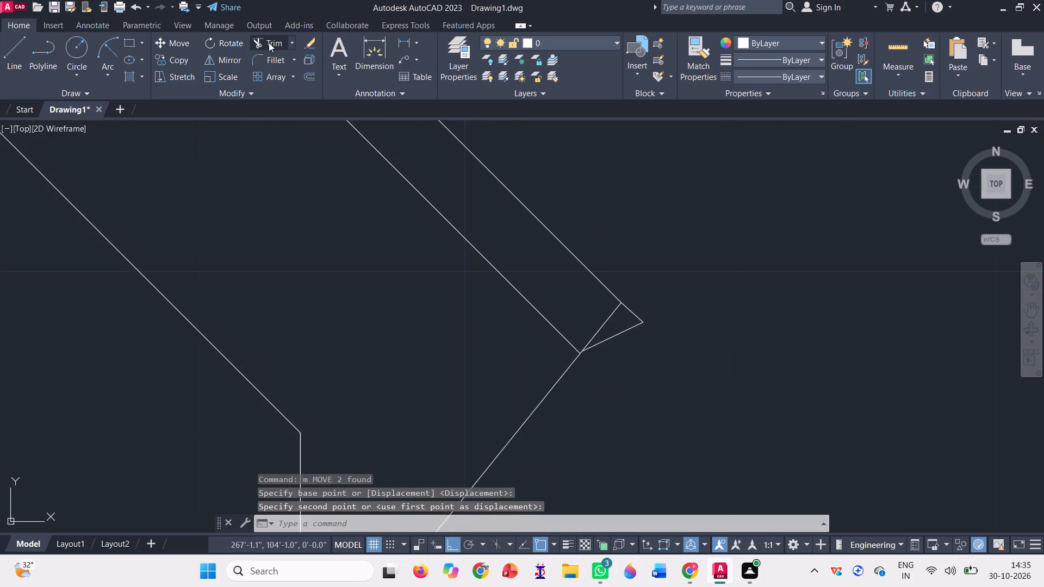
{"action": "left_click", "coordinate": [602, 322]}
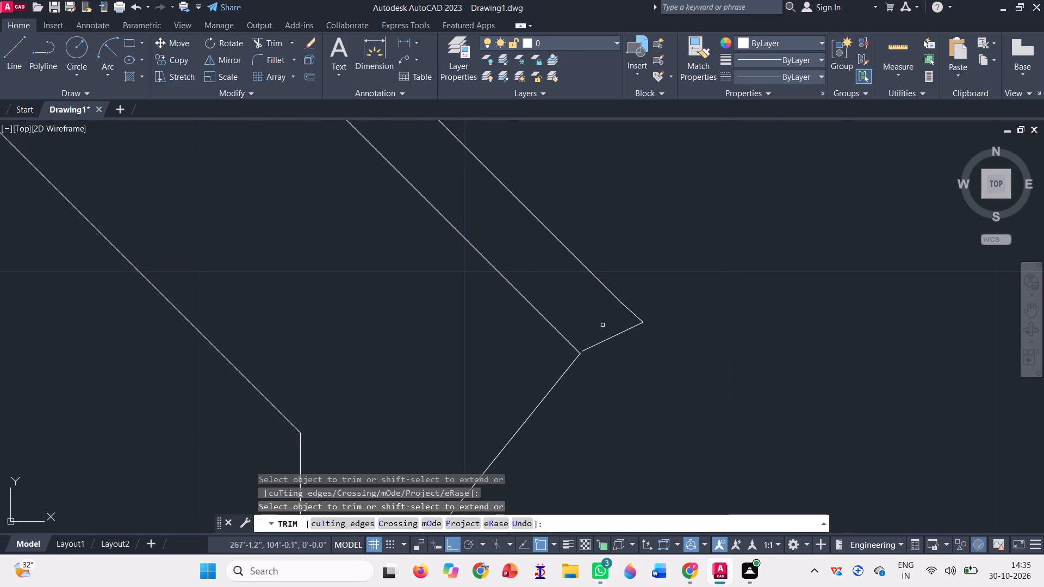
{"action": "key", "text": "Escape"}
{"action": "scroll", "coordinate": [624, 329], "scroll_direction": "down", "scroll_amount": 1}
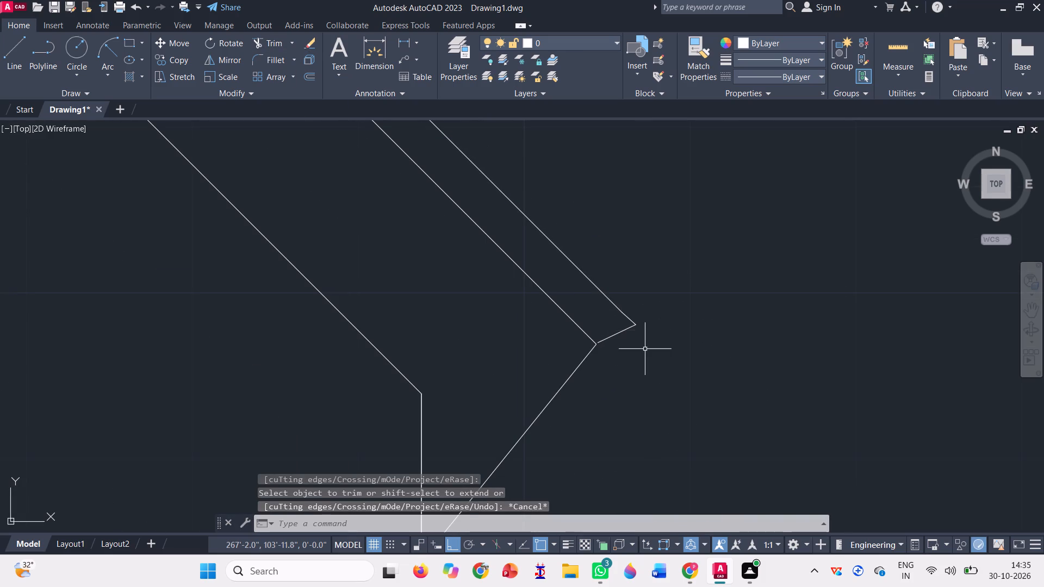
{"action": "left_click", "coordinate": [646, 355]}
{"action": "left_click", "coordinate": [663, 364]}
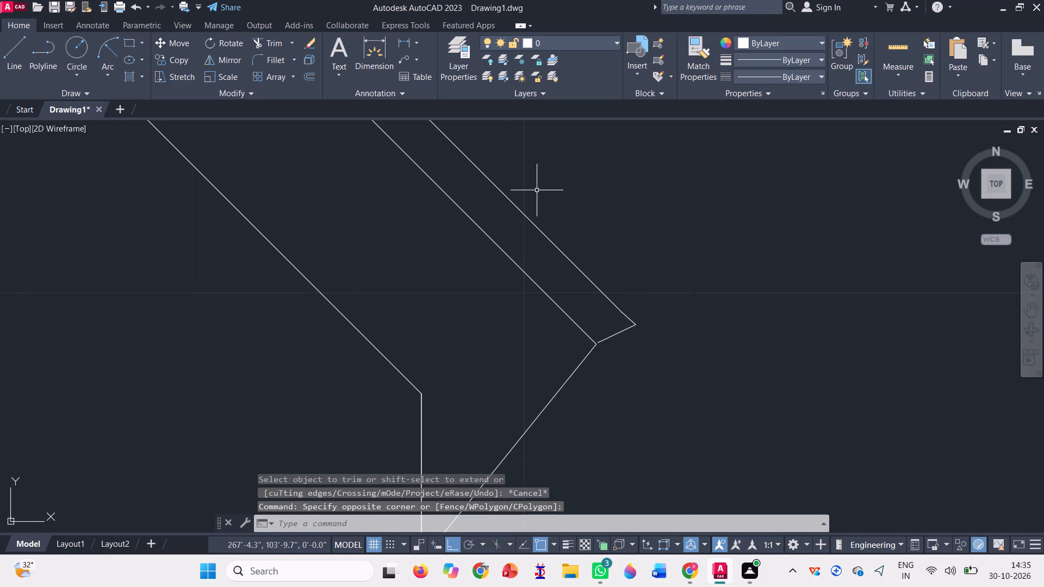
Extend the right eave's lower tip line to meet the inner of the two outer slope lines.
{"action": "left_click", "coordinate": [290, 45]}
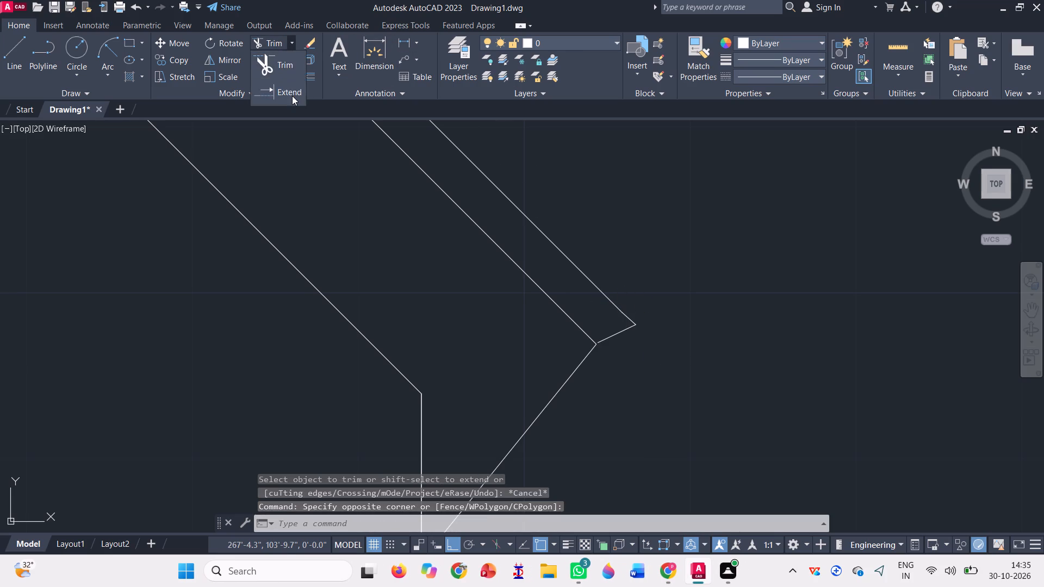
{"action": "left_click", "coordinate": [292, 96]}
{"action": "scroll", "coordinate": [562, 340], "scroll_direction": "up", "scroll_amount": 1}
{"action": "left_click", "coordinate": [664, 340]}
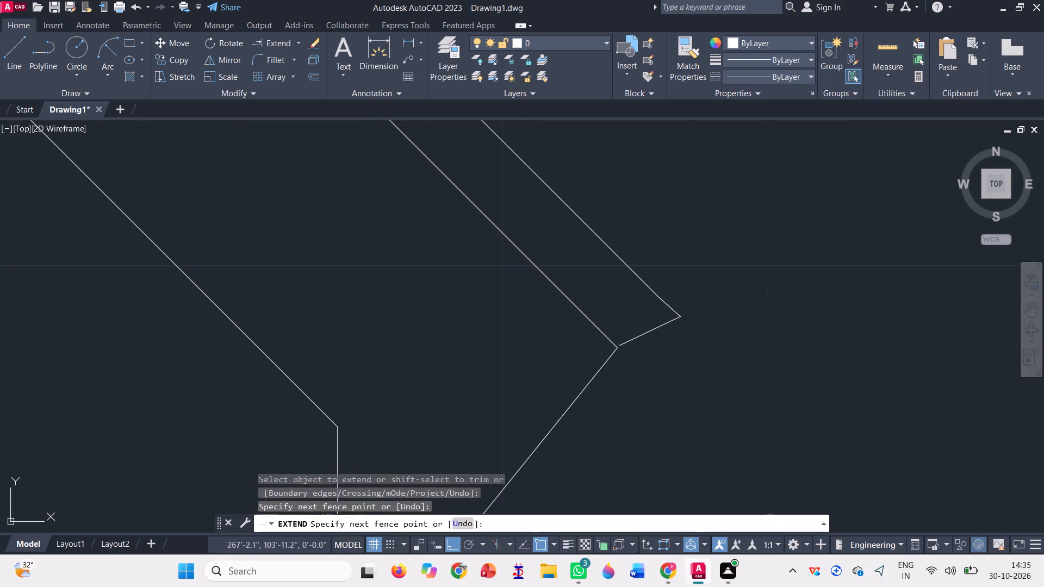
{"action": "left_click", "coordinate": [651, 319]}
{"action": "left_click", "coordinate": [627, 340]}
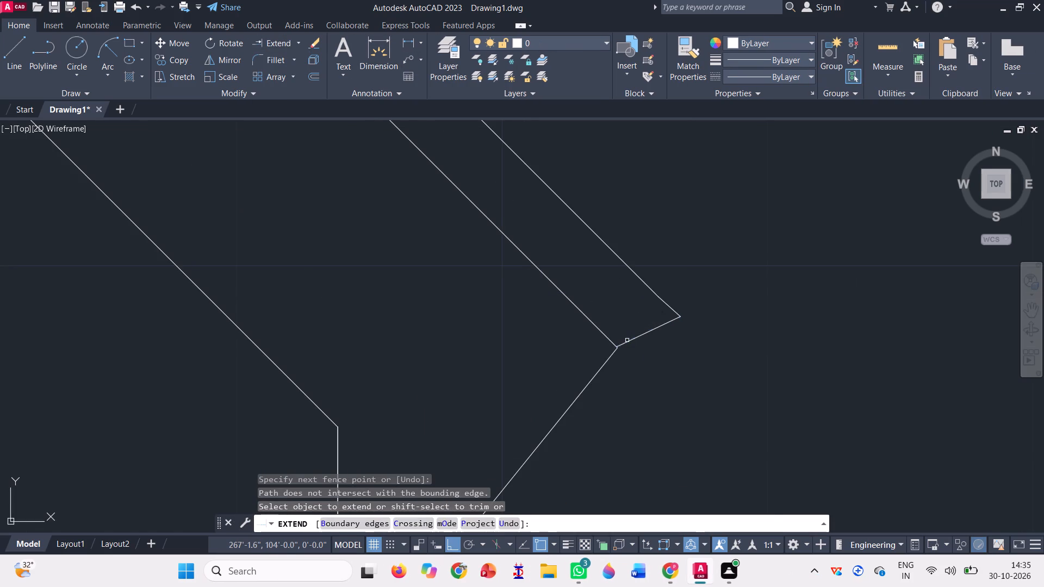
{"action": "scroll", "coordinate": [627, 340], "scroll_direction": "up", "scroll_amount": 4}
{"action": "key", "text": "Escape"}
Move both right eave tip lines so the lower one's end meets the corner of the slope line and diagonal end line.
{"action": "scroll", "coordinate": [565, 367], "scroll_direction": "down", "scroll_amount": 1}
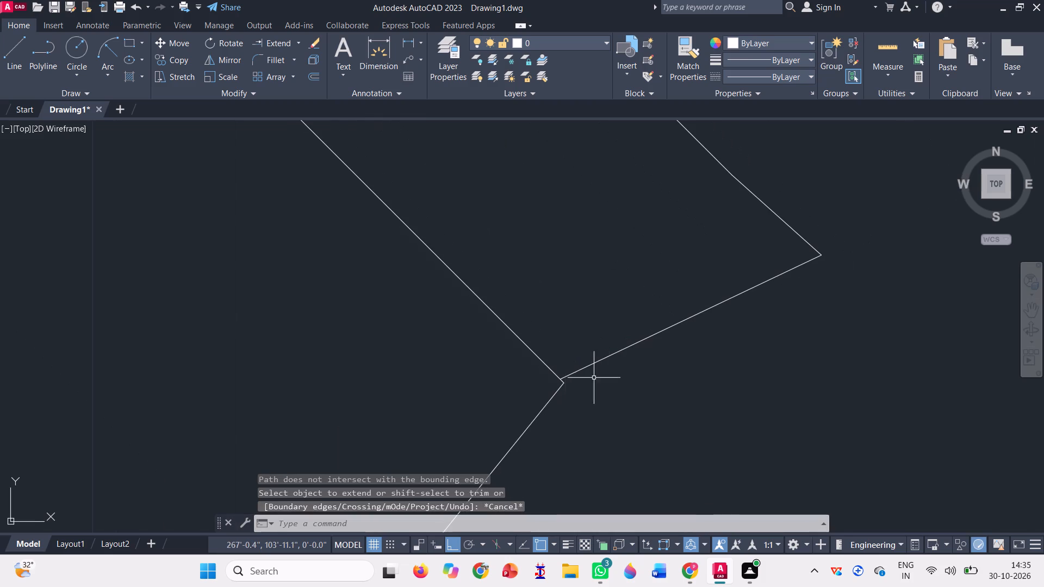
{"action": "left_click", "coordinate": [686, 380]}
{"action": "left_click", "coordinate": [786, 195]}
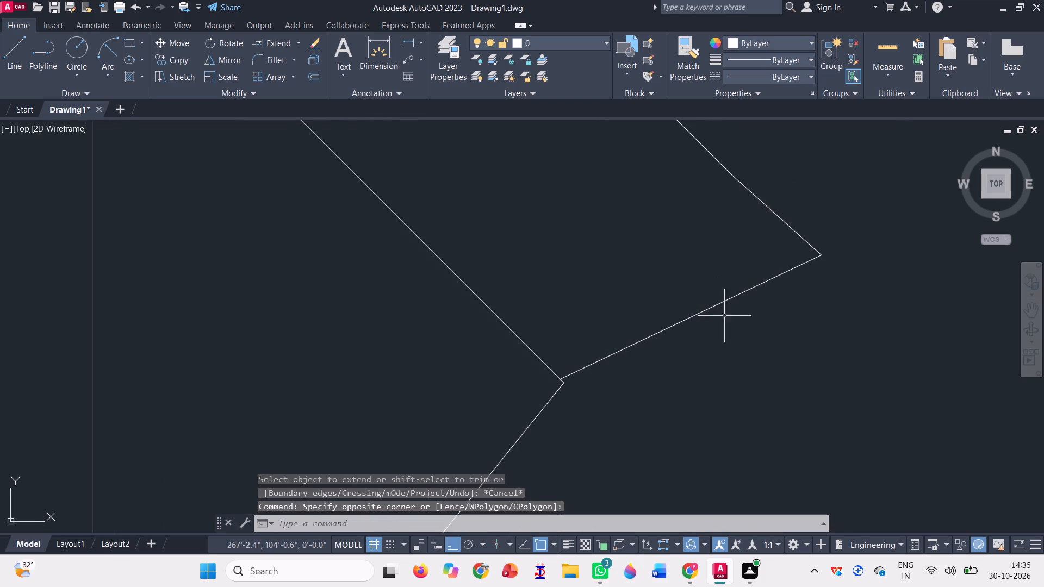
{"action": "left_click", "coordinate": [847, 303]}
{"action": "left_click", "coordinate": [811, 233]}
{"action": "type", "text": "m"}
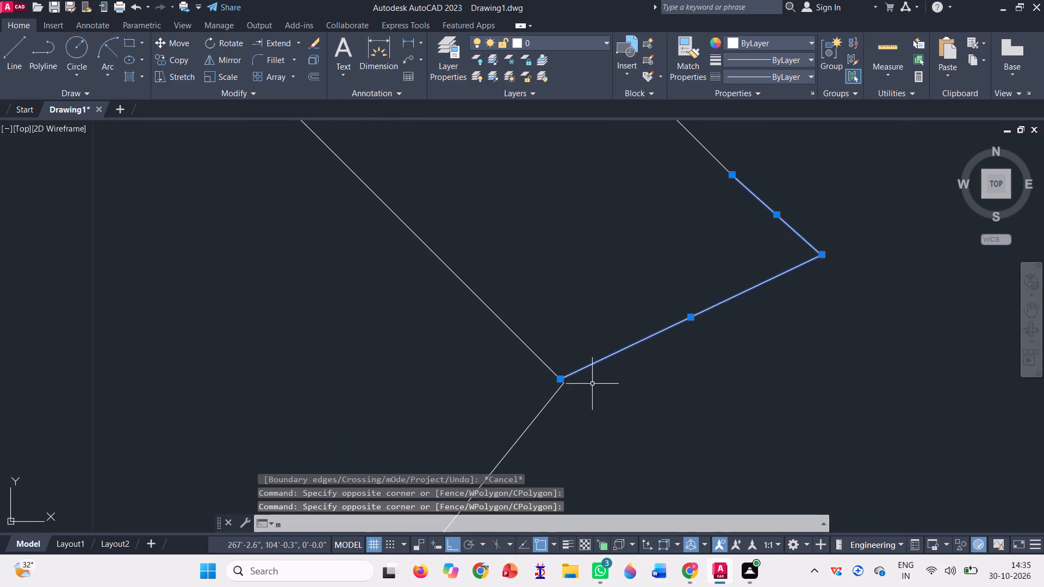
{"action": "key", "text": "space"}
{"action": "scroll", "coordinate": [578, 386], "scroll_direction": "up", "scroll_amount": 4}
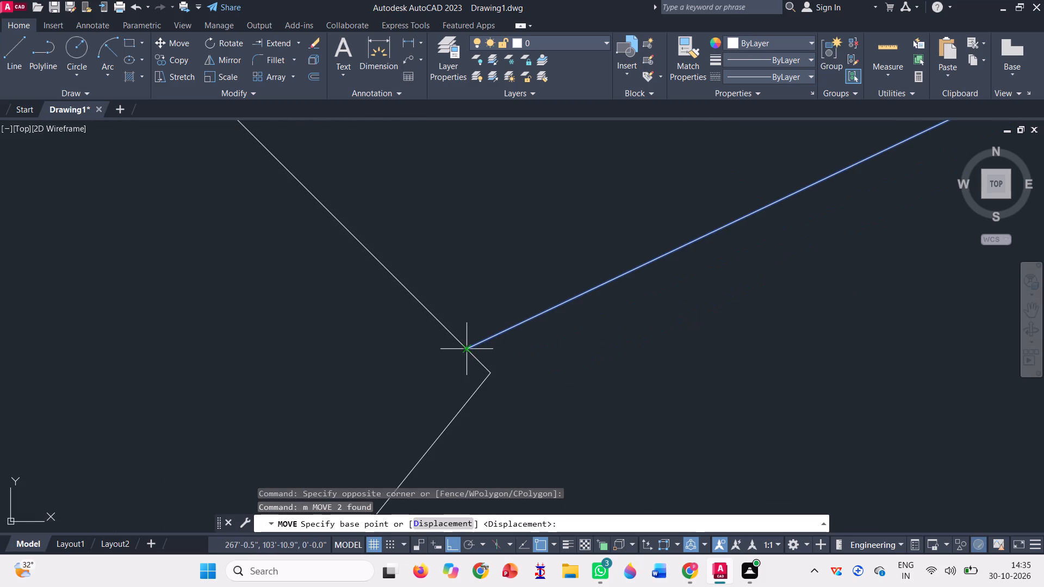
{"action": "left_click", "coordinate": [466, 350]}
{"action": "left_click", "coordinate": [489, 373]}
{"action": "scroll", "coordinate": [475, 378], "scroll_direction": "down", "scroll_amount": 3}
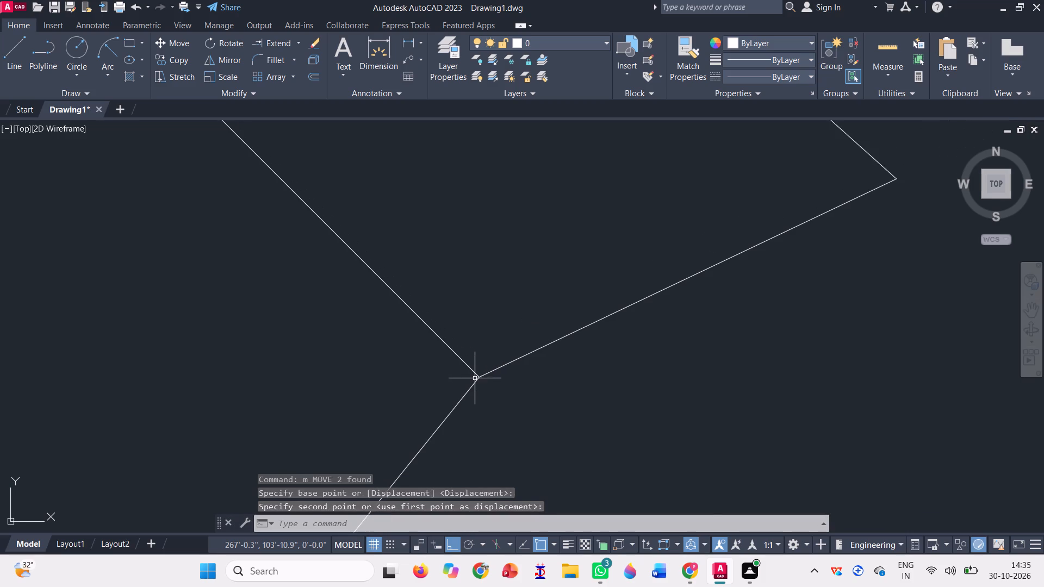
Extend the right side's outermost slope line down to the lower tip line.
{"action": "scroll", "coordinate": [475, 378], "scroll_direction": "down", "scroll_amount": 3}
{"action": "left_click", "coordinate": [282, 42]}
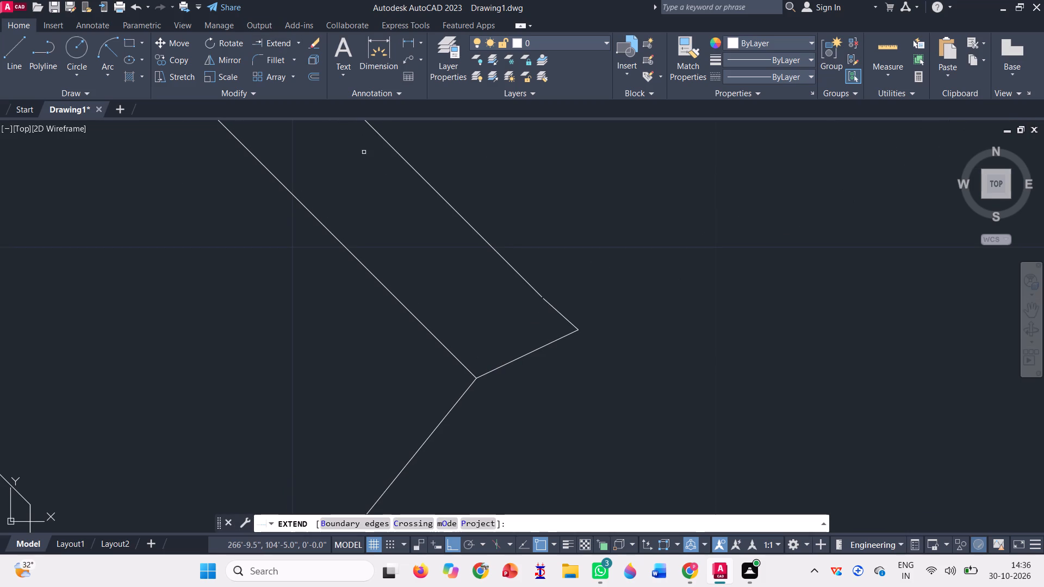
{"action": "left_click", "coordinate": [517, 274]}
{"action": "scroll", "coordinate": [546, 304], "scroll_direction": "up", "scroll_amount": 3}
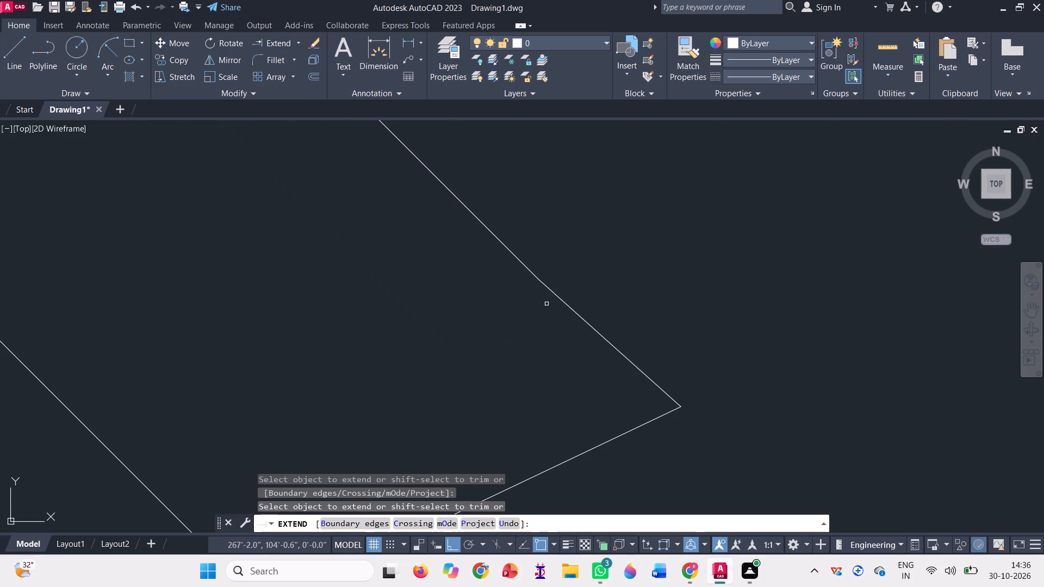
{"action": "scroll", "coordinate": [548, 304], "scroll_direction": "down", "scroll_amount": 2}
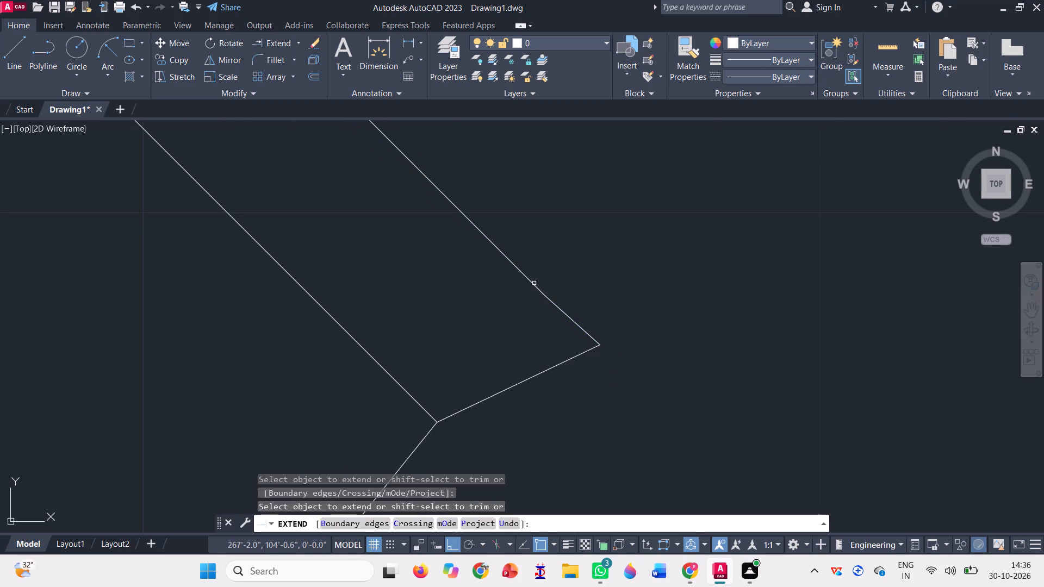
{"action": "scroll", "coordinate": [538, 292], "scroll_direction": "down", "scroll_amount": 2}
{"action": "left_click", "coordinate": [516, 268]}
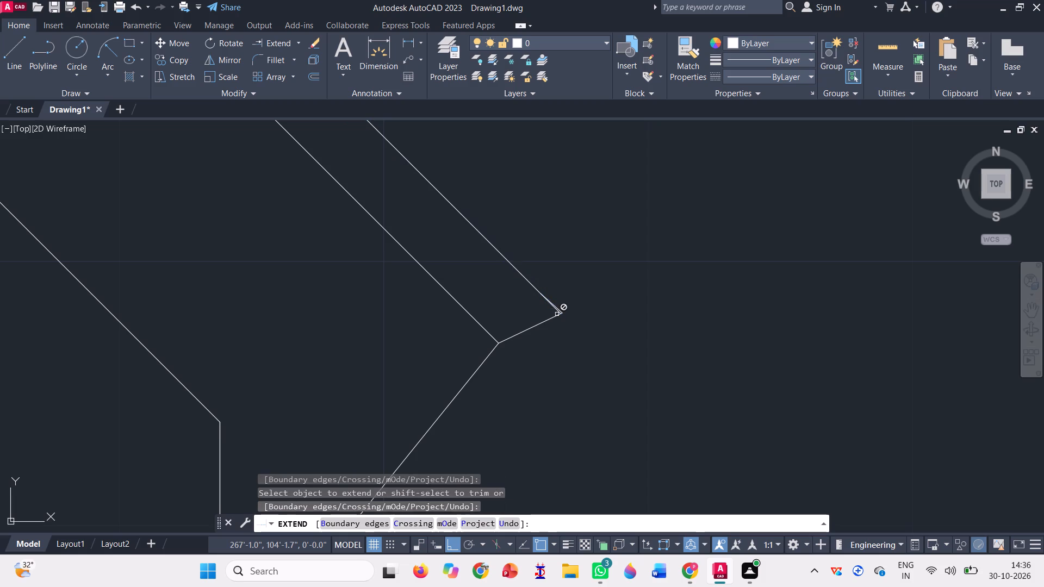
{"action": "key", "text": "Escape"}
Trim away the right eave's short upper tip line and the lower tip line's overhang beyond the outermost slope line.
{"action": "left_click", "coordinate": [299, 35]}
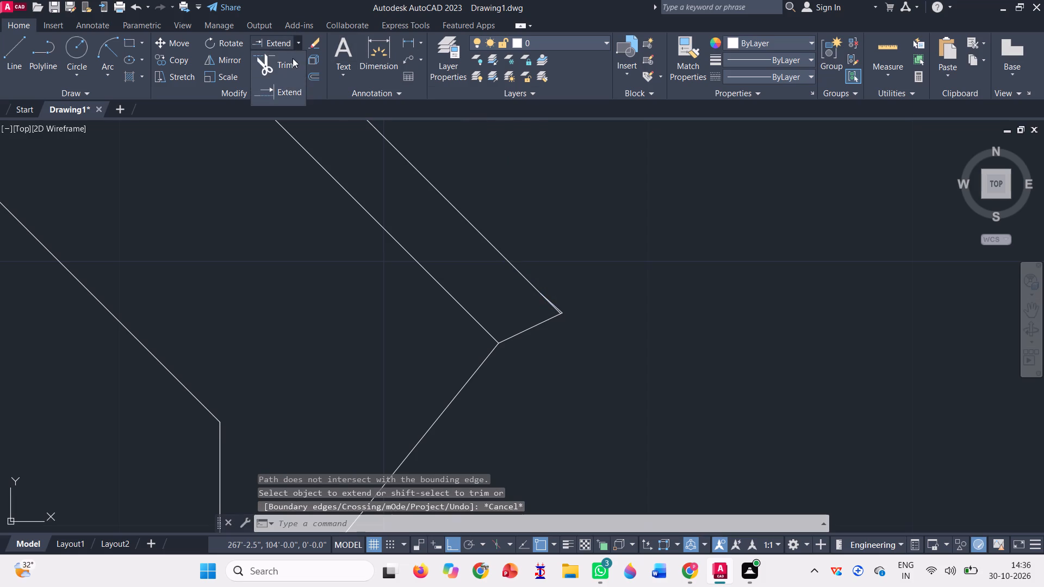
{"action": "left_click", "coordinate": [293, 58]}
{"action": "scroll", "coordinate": [557, 310], "scroll_direction": "up", "scroll_amount": 3}
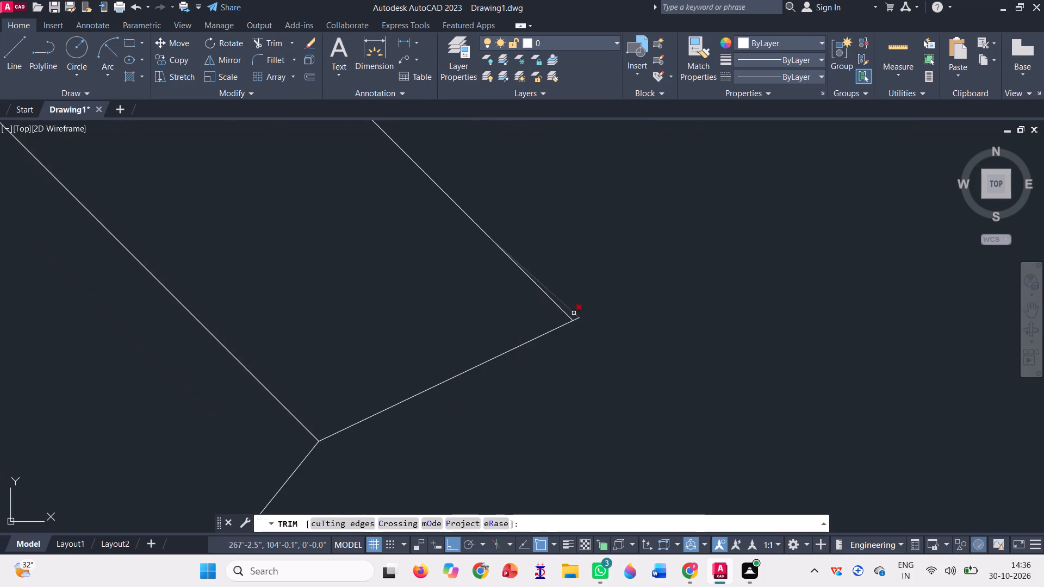
{"action": "scroll", "coordinate": [576, 313], "scroll_direction": "up", "scroll_amount": 3}
{"action": "left_click", "coordinate": [579, 315]}
{"action": "left_click", "coordinate": [582, 348]}
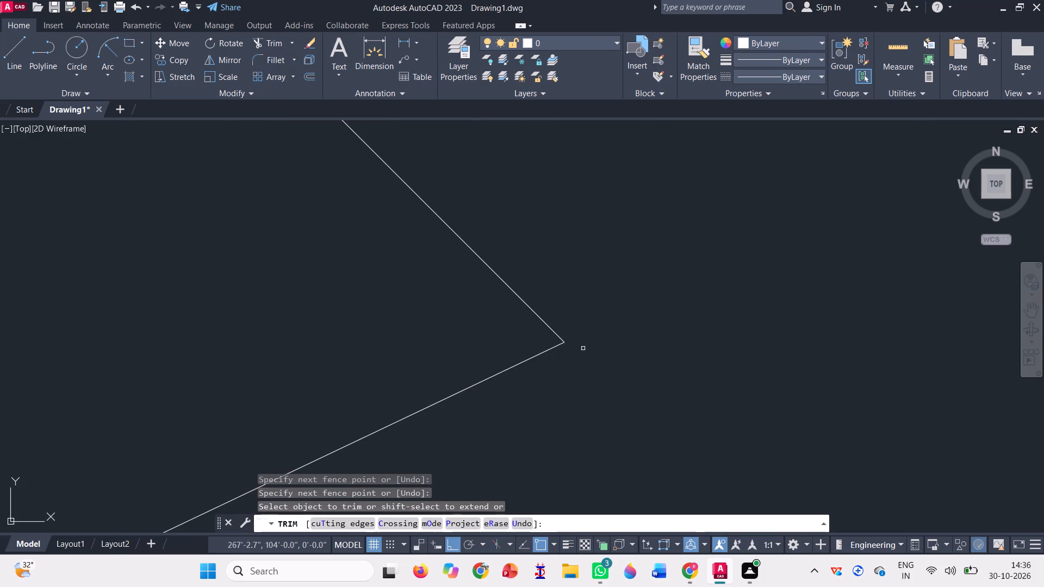
{"action": "scroll", "coordinate": [577, 322], "scroll_direction": "down", "scroll_amount": 6}
{"action": "scroll", "coordinate": [514, 314], "scroll_direction": "down", "scroll_amount": 2}
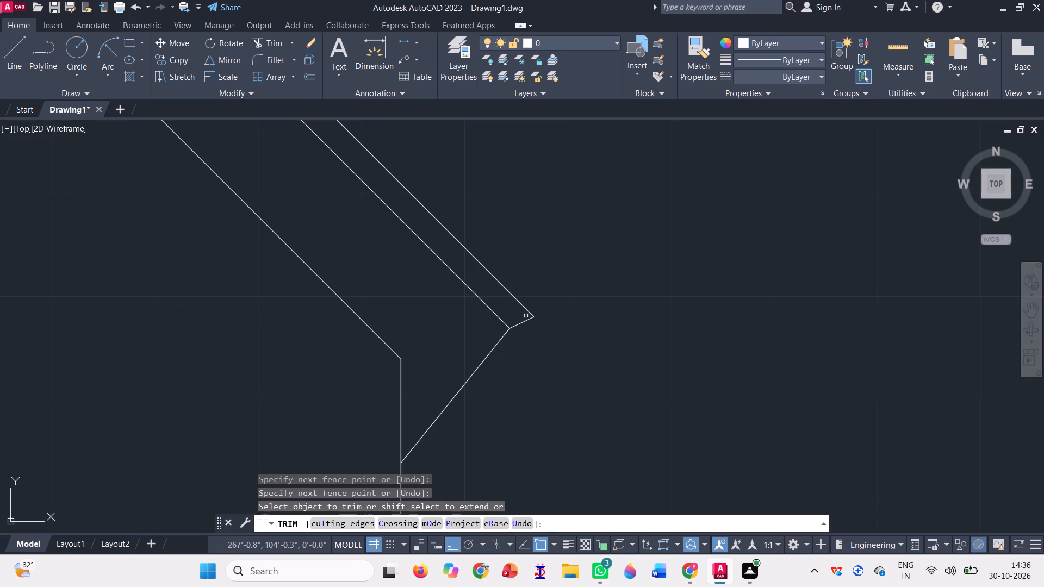
{"action": "key", "text": "Escape"}
Extend the left side's outermost slope line down to the left eave's lower tip line.
{"action": "scroll", "coordinate": [576, 369], "scroll_direction": "down", "scroll_amount": 5}
{"action": "scroll", "coordinate": [332, 357], "scroll_direction": "up", "scroll_amount": 3}
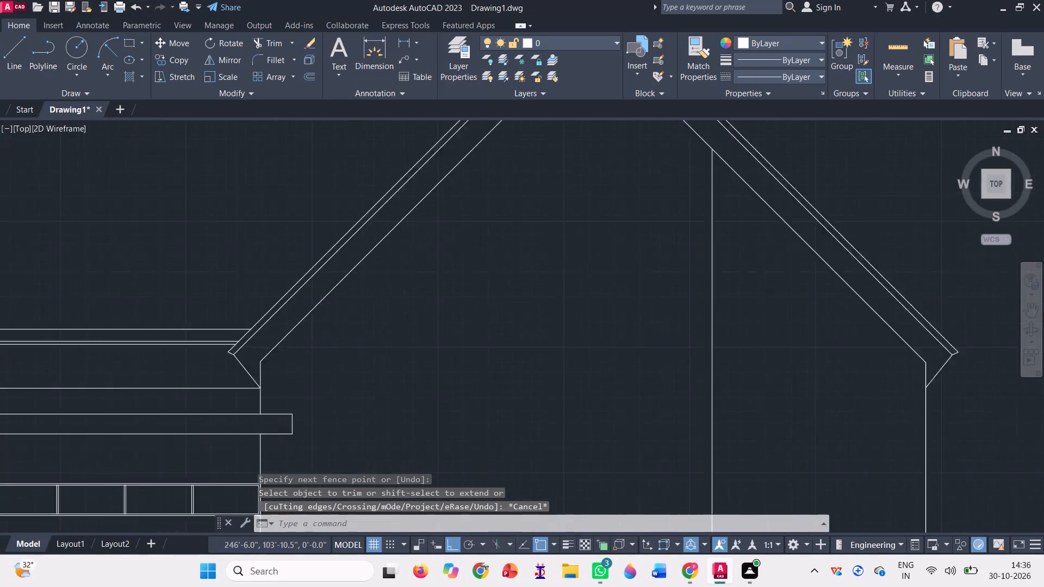
{"action": "scroll", "coordinate": [165, 342], "scroll_direction": "up", "scroll_amount": 4}
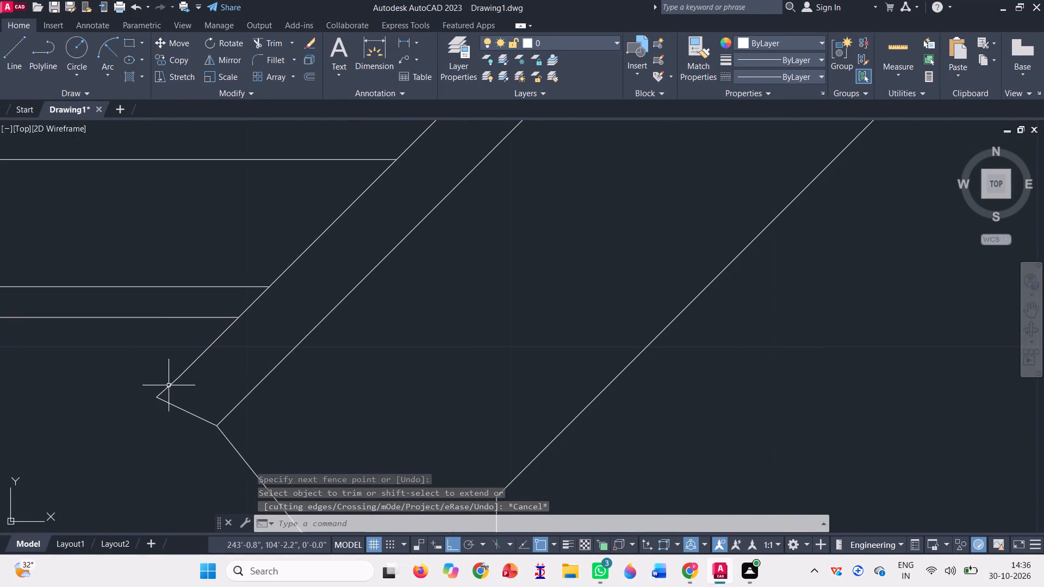
{"action": "left_click", "coordinate": [293, 39]}
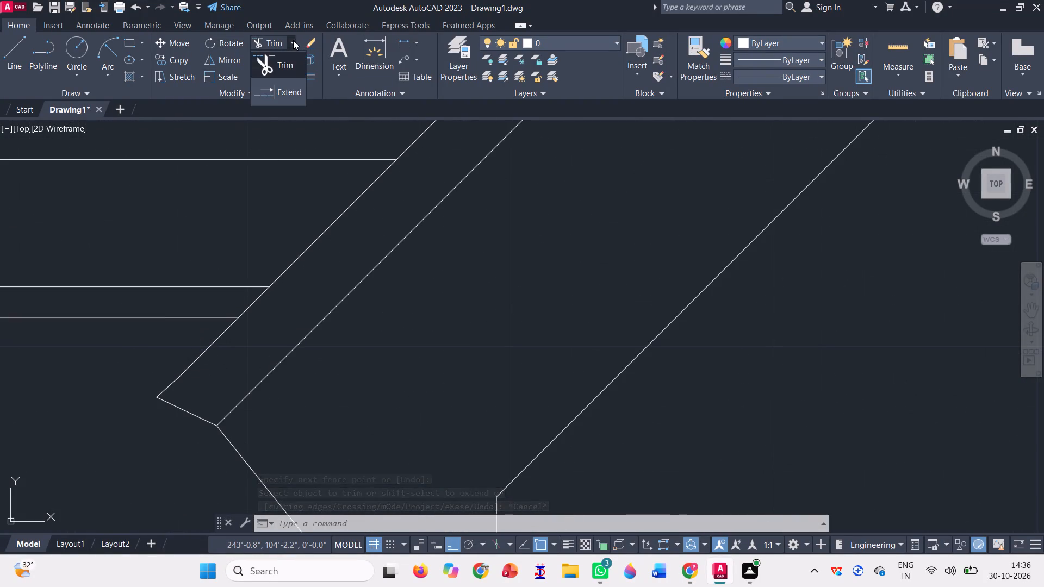
{"action": "left_click", "coordinate": [282, 94]}
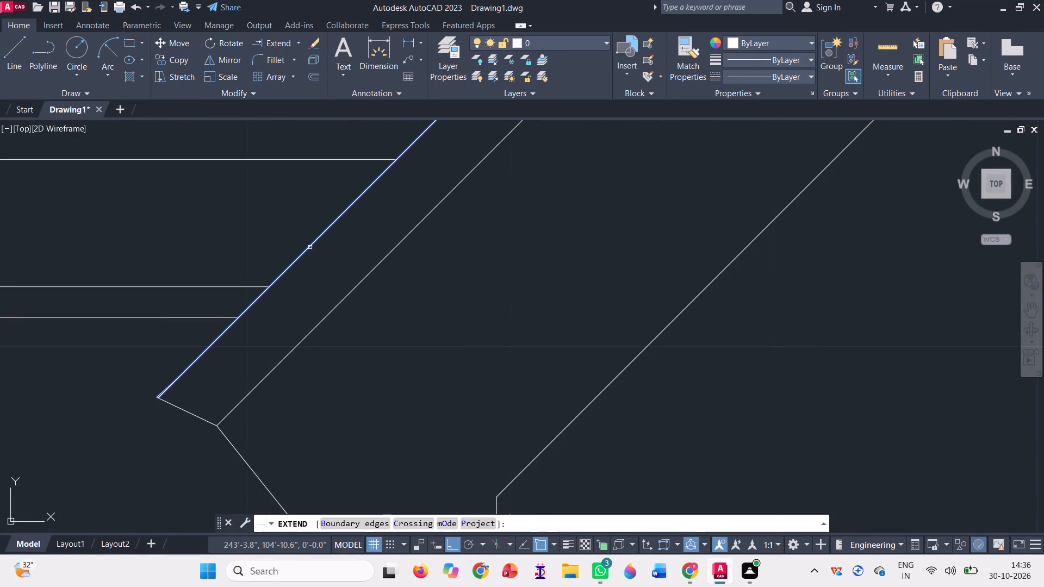
{"action": "left_click", "coordinate": [310, 247]}
{"action": "key", "text": "Escape"}
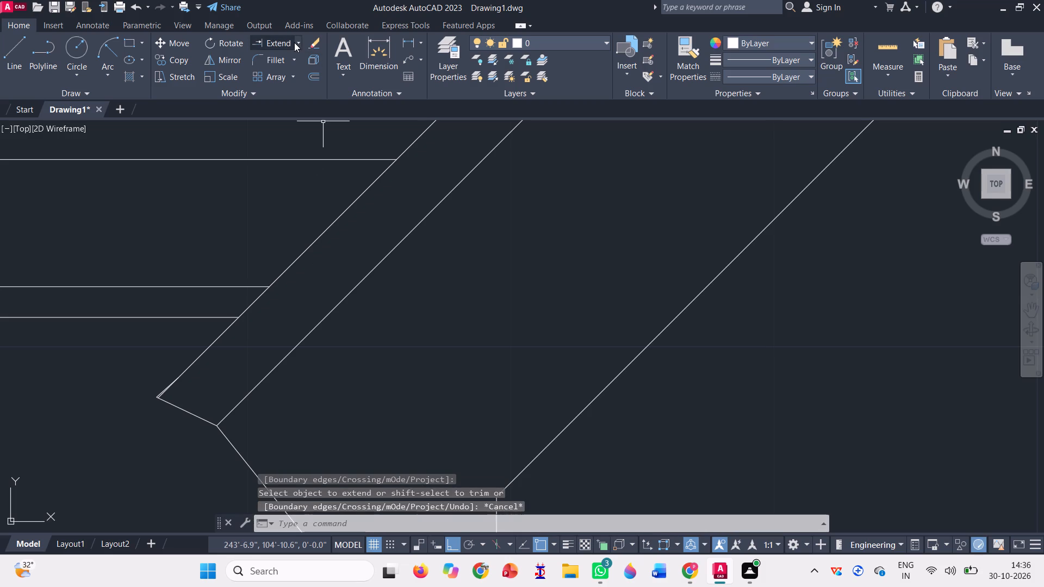
Trim away the left eave's short upper tip line and the lower tip line's overhang beyond the outermost slope line.
{"action": "left_click", "coordinate": [294, 42]}
{"action": "left_click", "coordinate": [303, 46]}
{"action": "left_click", "coordinate": [295, 42]}
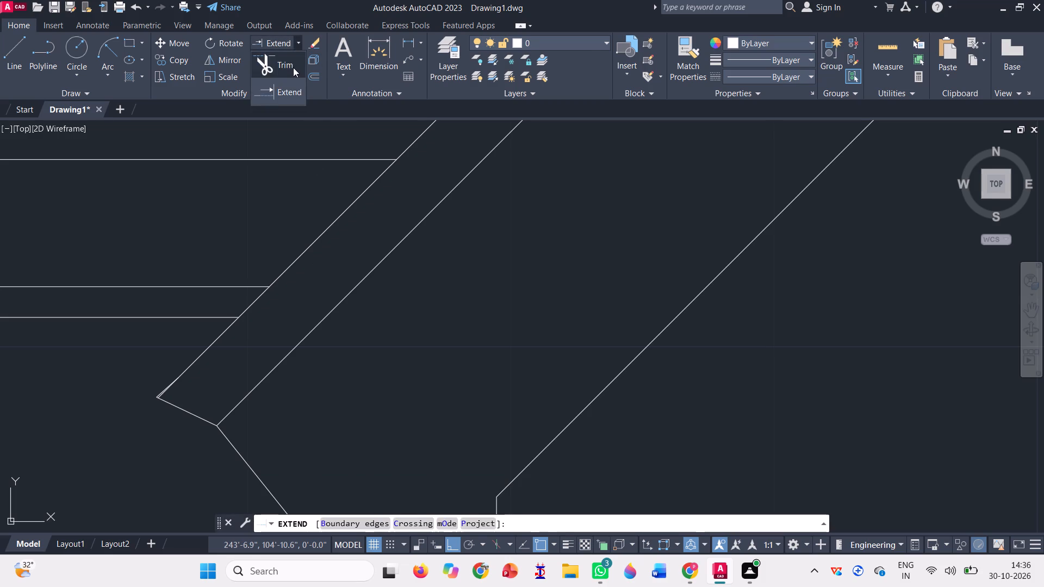
{"action": "left_click", "coordinate": [293, 67]}
{"action": "scroll", "coordinate": [145, 388], "scroll_direction": "up", "scroll_amount": 4}
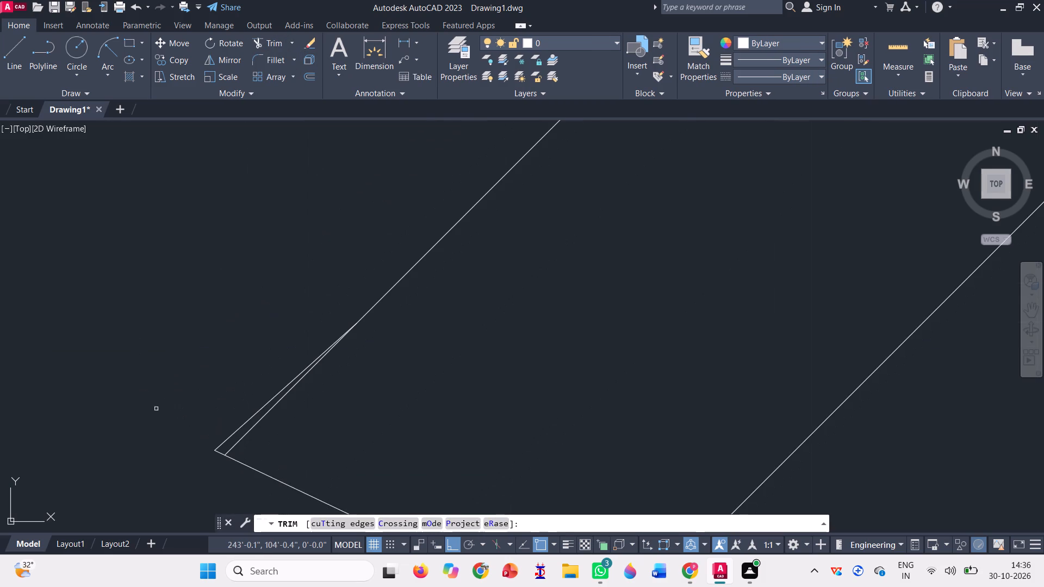
{"action": "scroll", "coordinate": [206, 466], "scroll_direction": "up", "scroll_amount": 2}
{"action": "left_click", "coordinate": [231, 434]}
{"action": "left_click", "coordinate": [256, 383]}
{"action": "scroll", "coordinate": [235, 399], "scroll_direction": "down", "scroll_amount": 3}
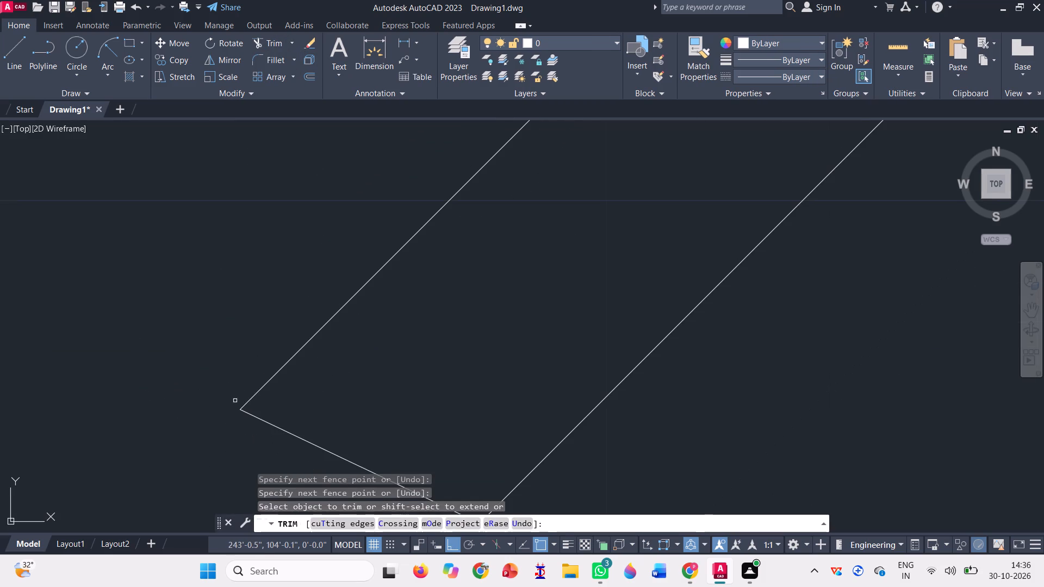
{"action": "key", "text": "Escape"}
Start the Rectangle command with the whole house elevation in view.
{"action": "scroll", "coordinate": [229, 377], "scroll_direction": "down", "scroll_amount": 8}
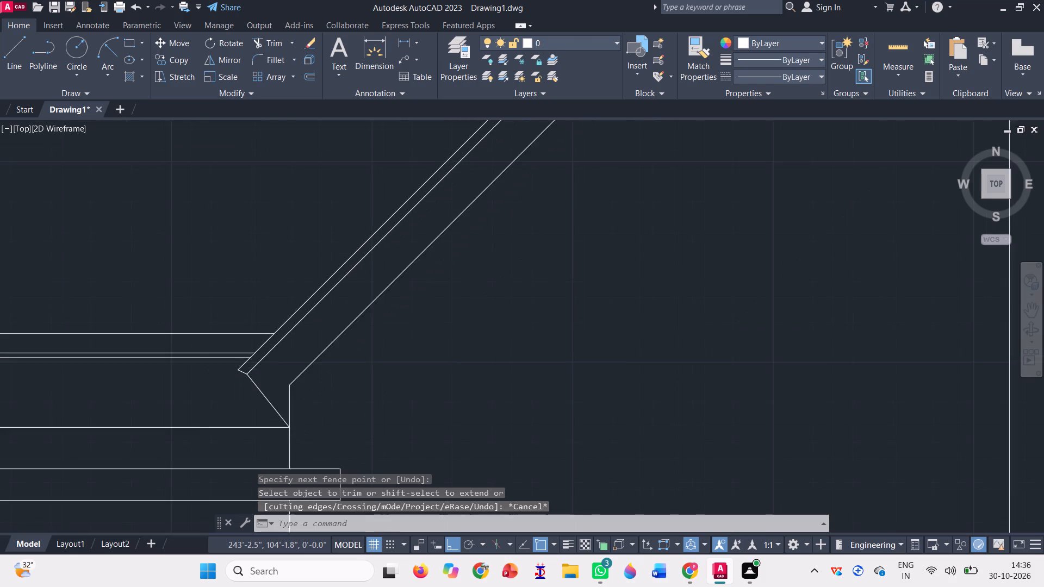
{"action": "scroll", "coordinate": [244, 345], "scroll_direction": "down", "scroll_amount": 2}
{"action": "scroll", "coordinate": [614, 269], "scroll_direction": "down", "scroll_amount": 2}
{"action": "scroll", "coordinate": [563, 333], "scroll_direction": "up", "scroll_amount": 1}
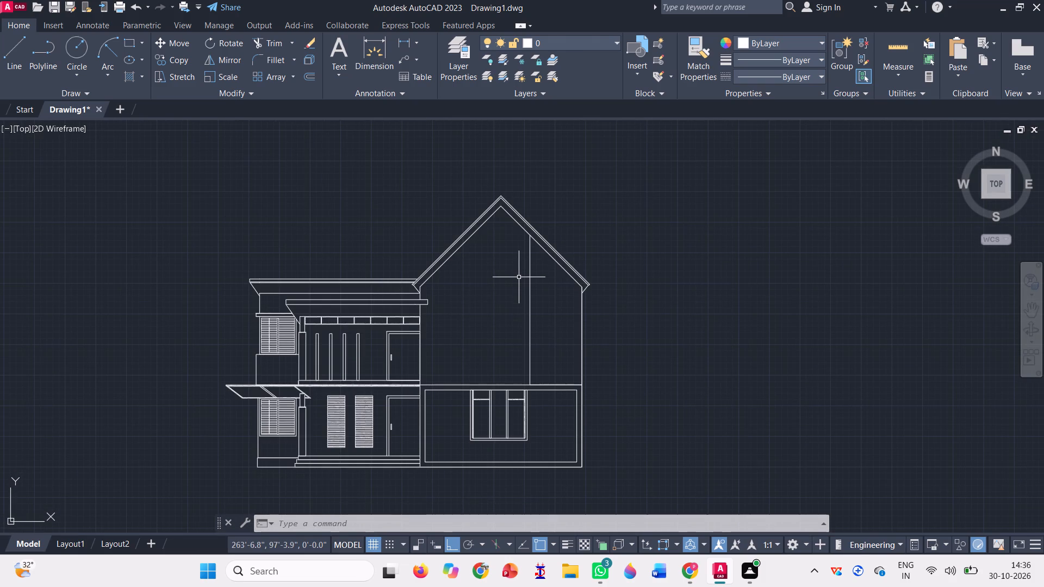
{"action": "left_click", "coordinate": [123, 39]}
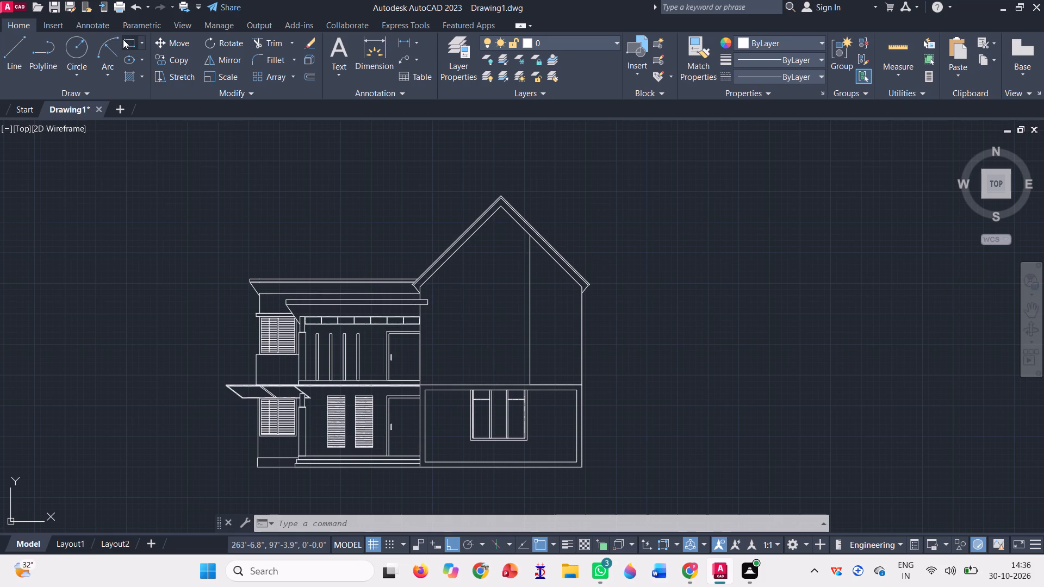
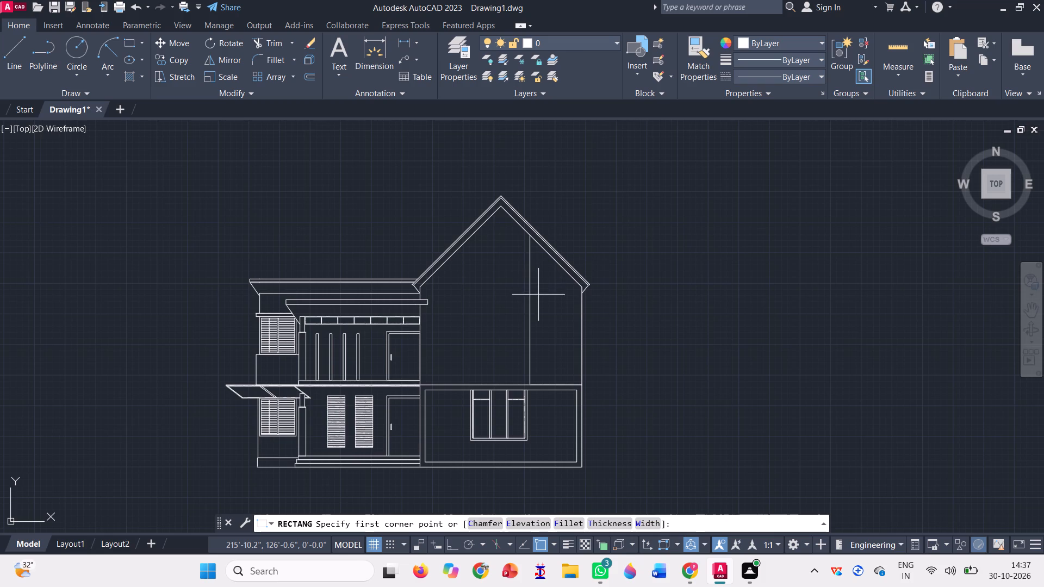
Draw a long thin horizontal rectangle across the upper-floor gable wall, running left from the wall's inner vertical line.
{"action": "scroll", "coordinate": [521, 313], "scroll_direction": "up", "scroll_amount": 1}
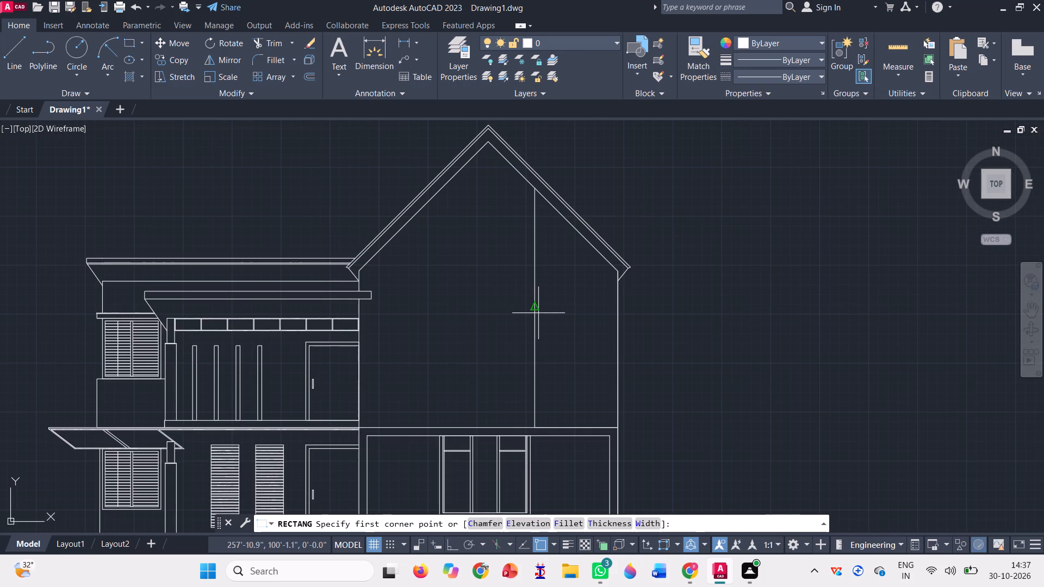
{"action": "left_click", "coordinate": [535, 308]}
{"action": "scroll", "coordinate": [446, 321], "scroll_direction": "up", "scroll_amount": 2}
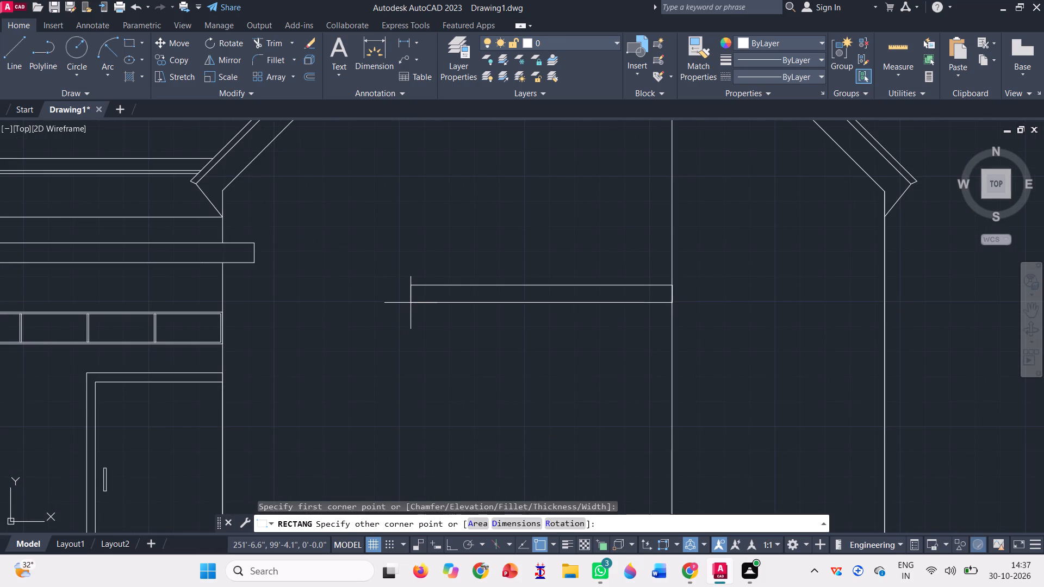
{"action": "left_click", "coordinate": [411, 302]}
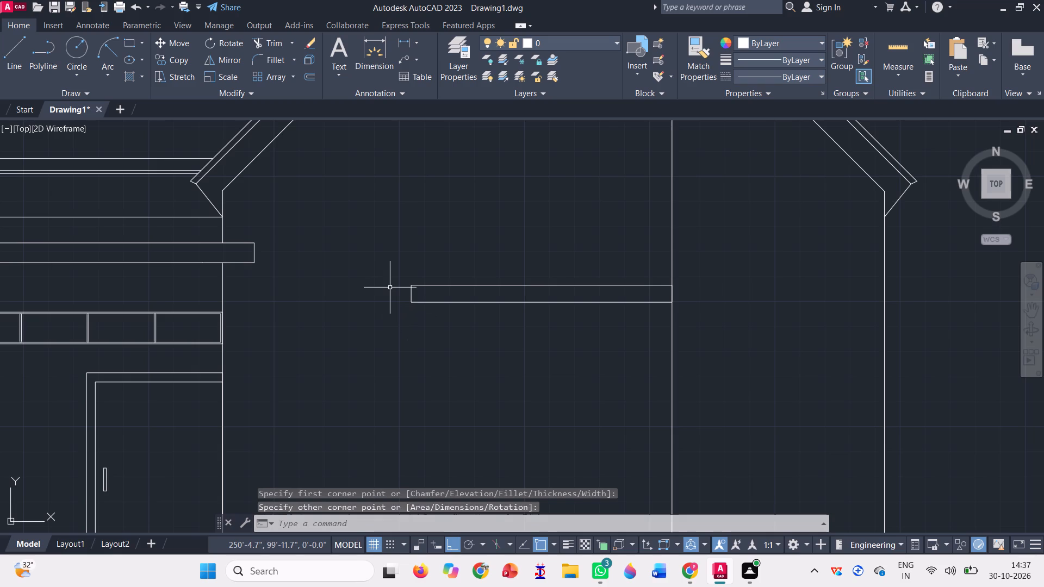
Draw a thin vertical strip hanging from the band's underside near its left end, about 1'-8.5" long and 0.5" wide.
{"action": "scroll", "coordinate": [390, 288], "scroll_direction": "down", "scroll_amount": 1}
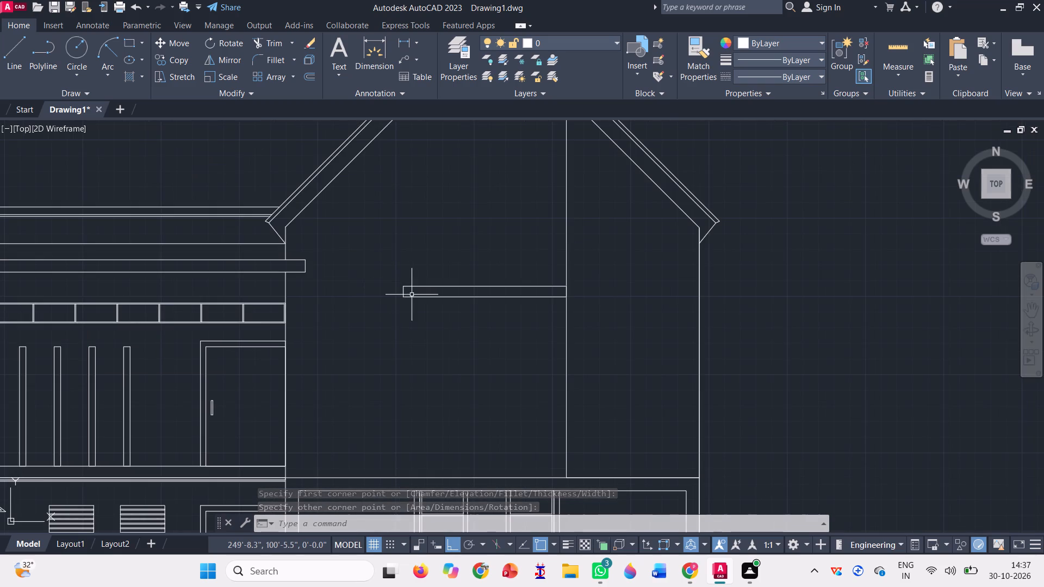
{"action": "left_click", "coordinate": [18, 65]}
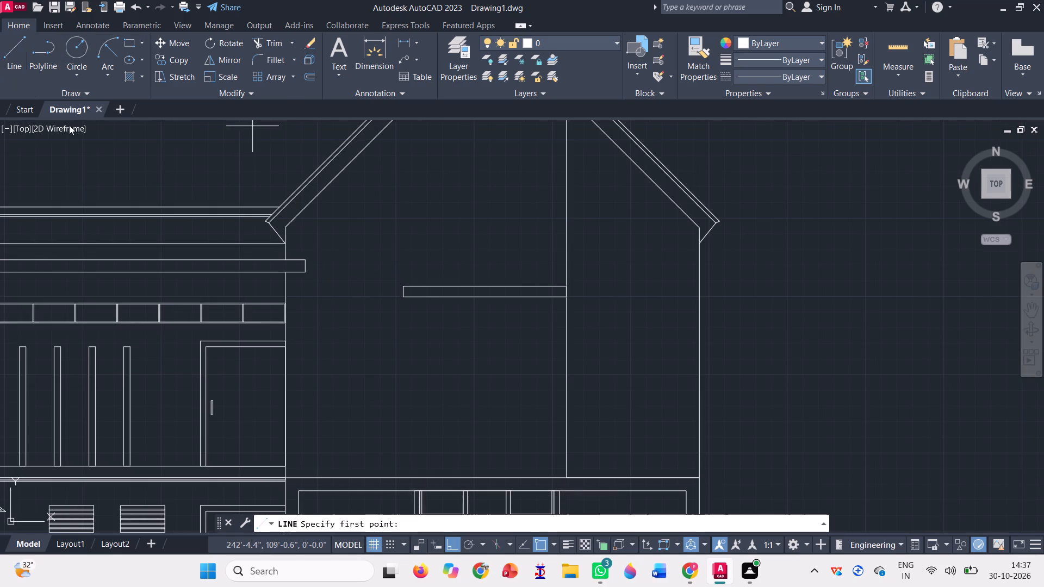
{"action": "scroll", "coordinate": [422, 296], "scroll_direction": "up", "scroll_amount": 1}
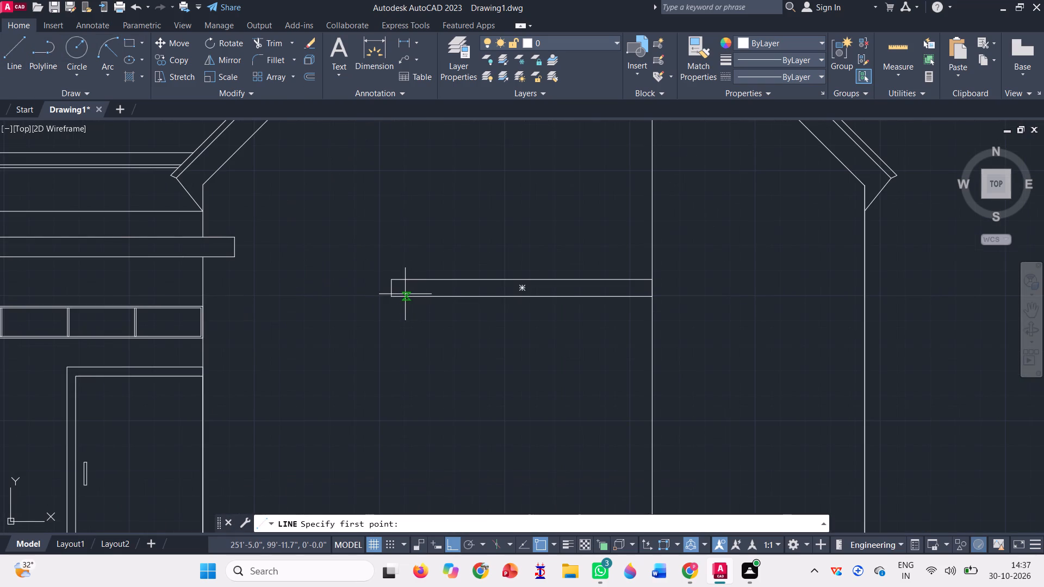
{"action": "left_click", "coordinate": [399, 294]}
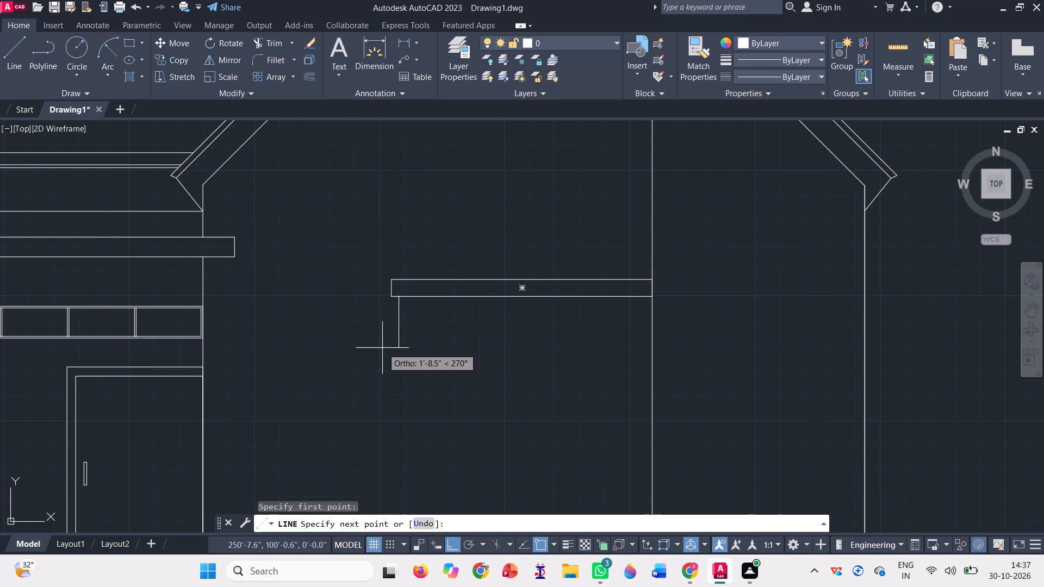
{"action": "left_click", "coordinate": [378, 346]}
{"action": "scroll", "coordinate": [428, 348], "scroll_direction": "up", "scroll_amount": 1}
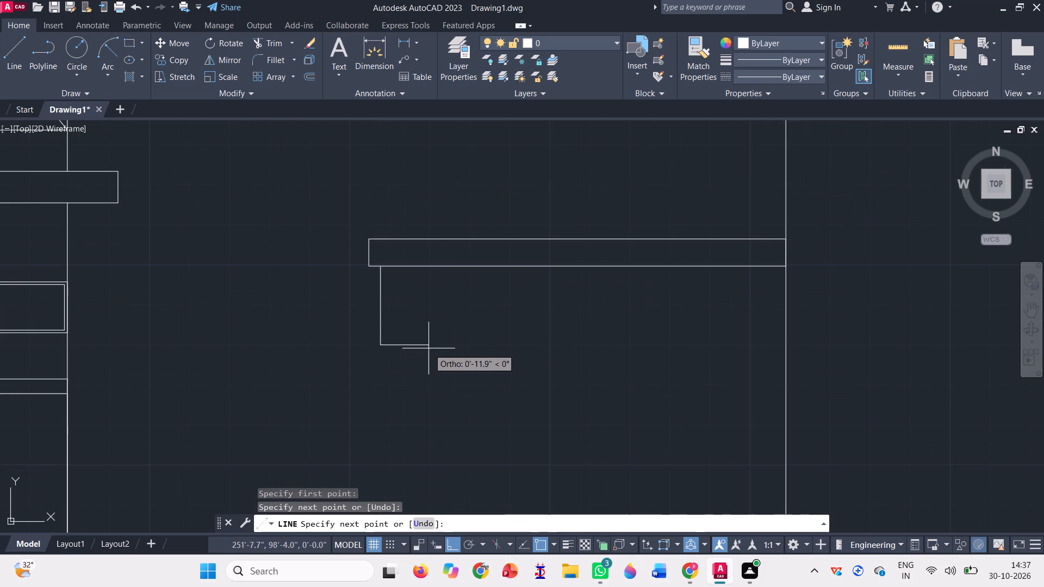
{"action": "scroll", "coordinate": [376, 342], "scroll_direction": "up", "scroll_amount": 1}
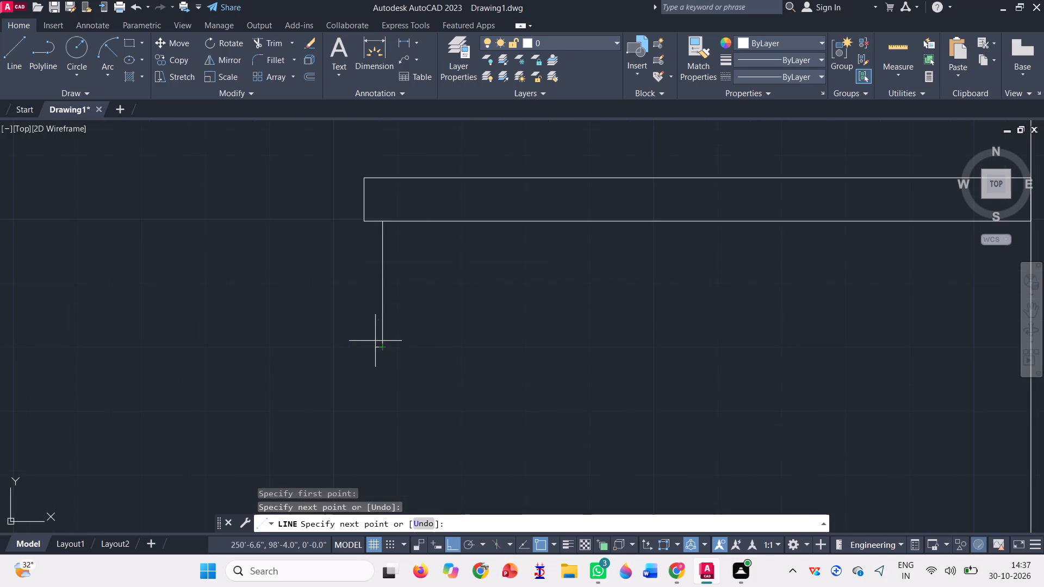
{"action": "scroll", "coordinate": [391, 340], "scroll_direction": "up", "scroll_amount": 1}
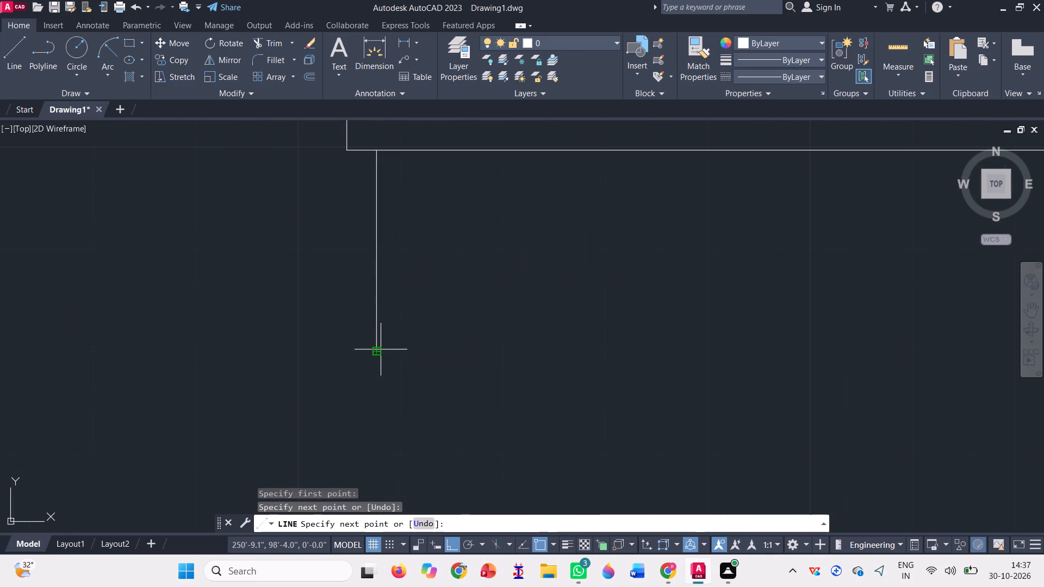
{"action": "scroll", "coordinate": [381, 349], "scroll_direction": "up", "scroll_amount": 2}
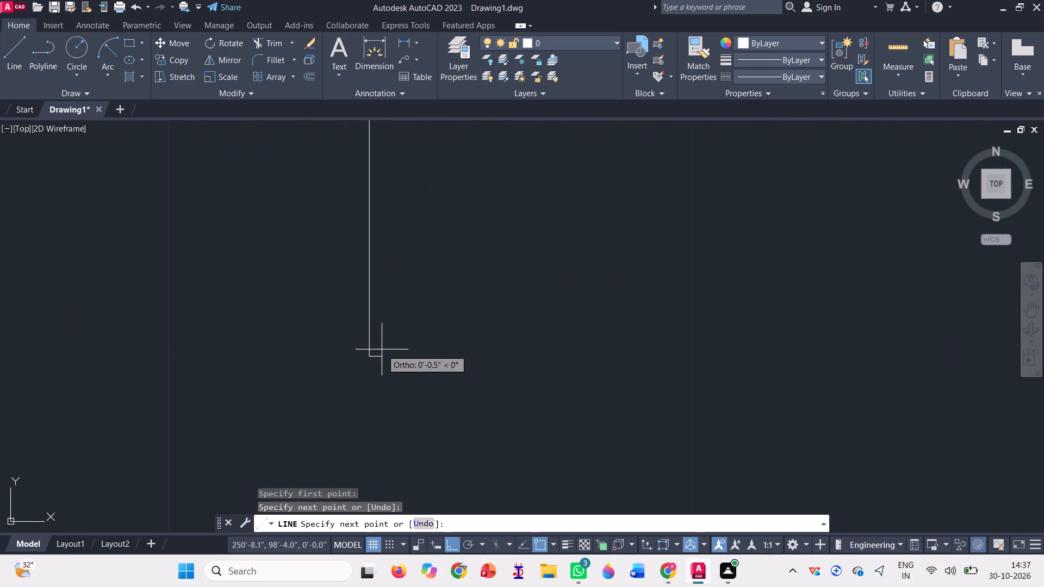
{"action": "left_click", "coordinate": [381, 357]}
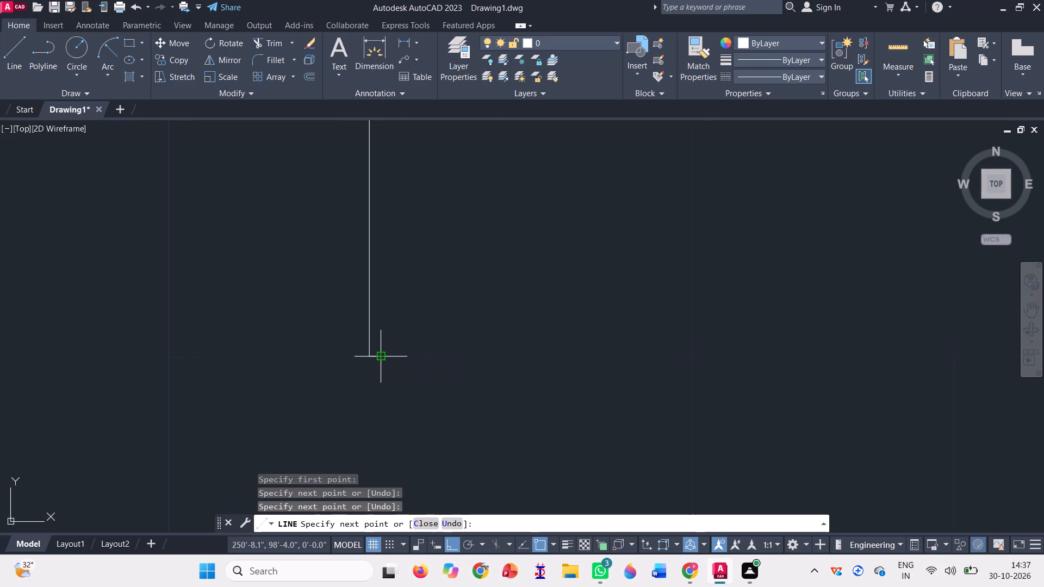
{"action": "scroll", "coordinate": [373, 377], "scroll_direction": "down", "scroll_amount": 2}
{"action": "scroll", "coordinate": [370, 159], "scroll_direction": "up", "scroll_amount": 3}
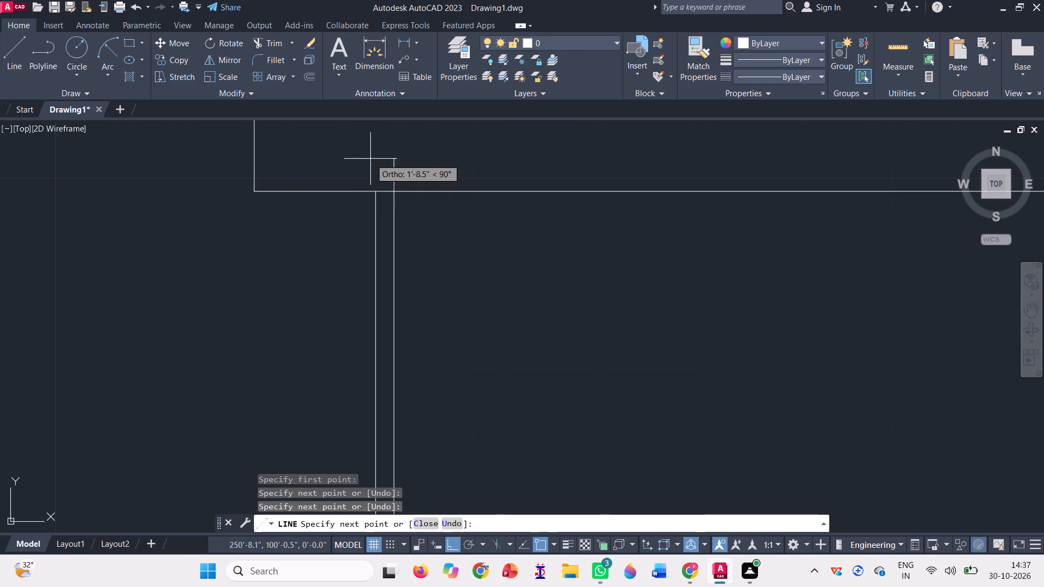
{"action": "left_click", "coordinate": [390, 193]}
{"action": "key", "text": "space"}
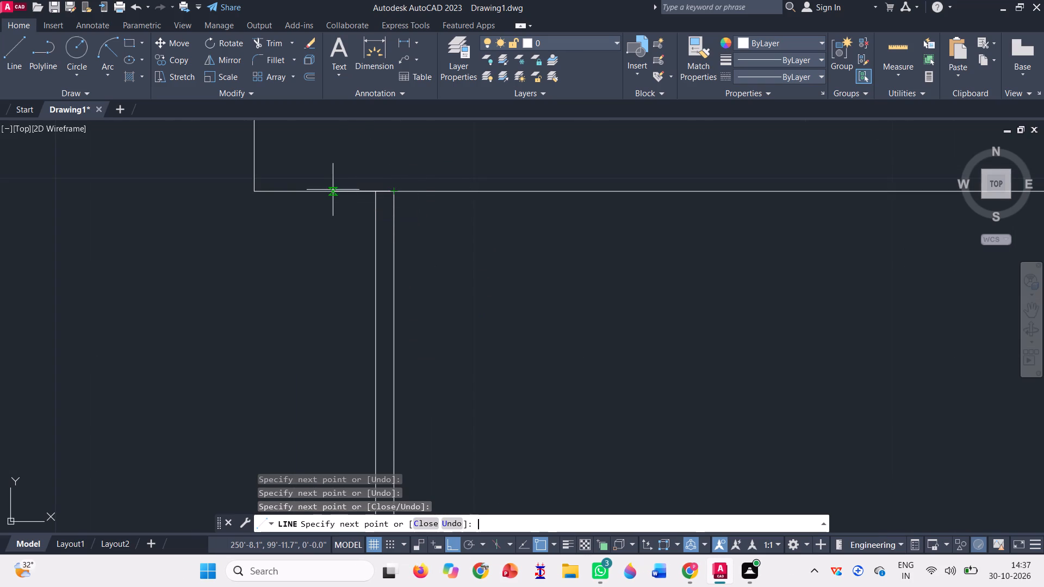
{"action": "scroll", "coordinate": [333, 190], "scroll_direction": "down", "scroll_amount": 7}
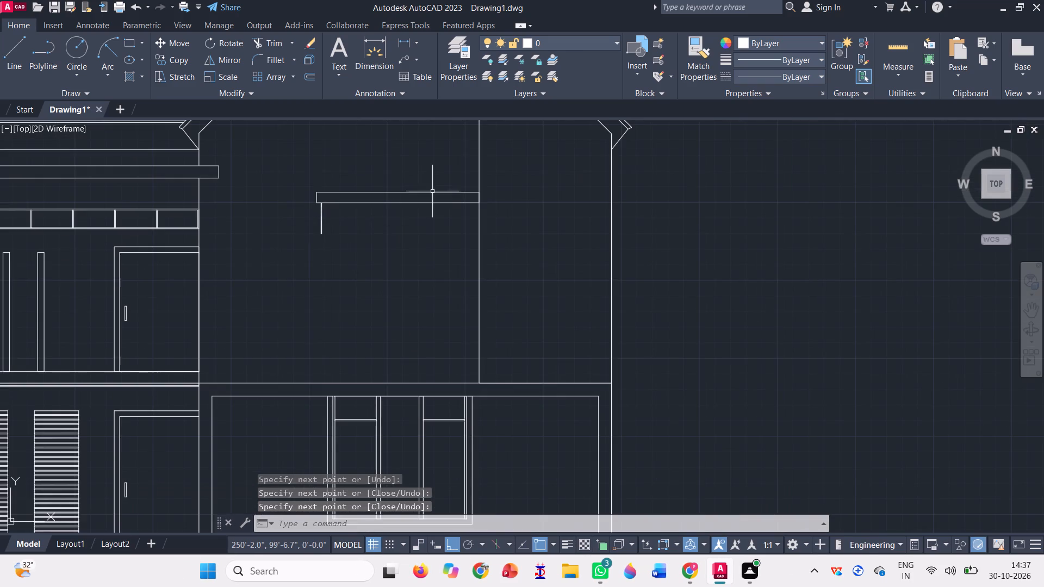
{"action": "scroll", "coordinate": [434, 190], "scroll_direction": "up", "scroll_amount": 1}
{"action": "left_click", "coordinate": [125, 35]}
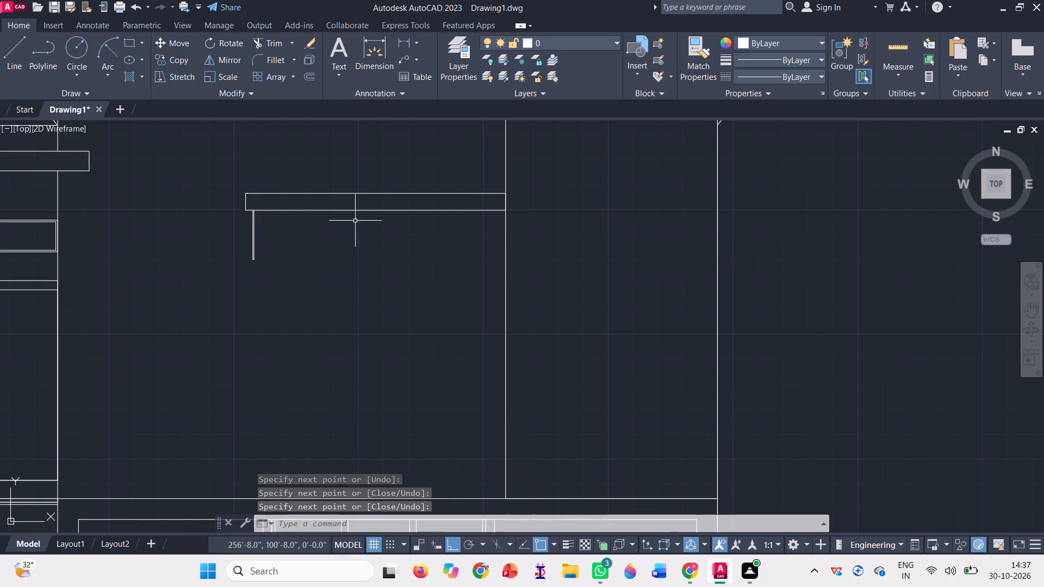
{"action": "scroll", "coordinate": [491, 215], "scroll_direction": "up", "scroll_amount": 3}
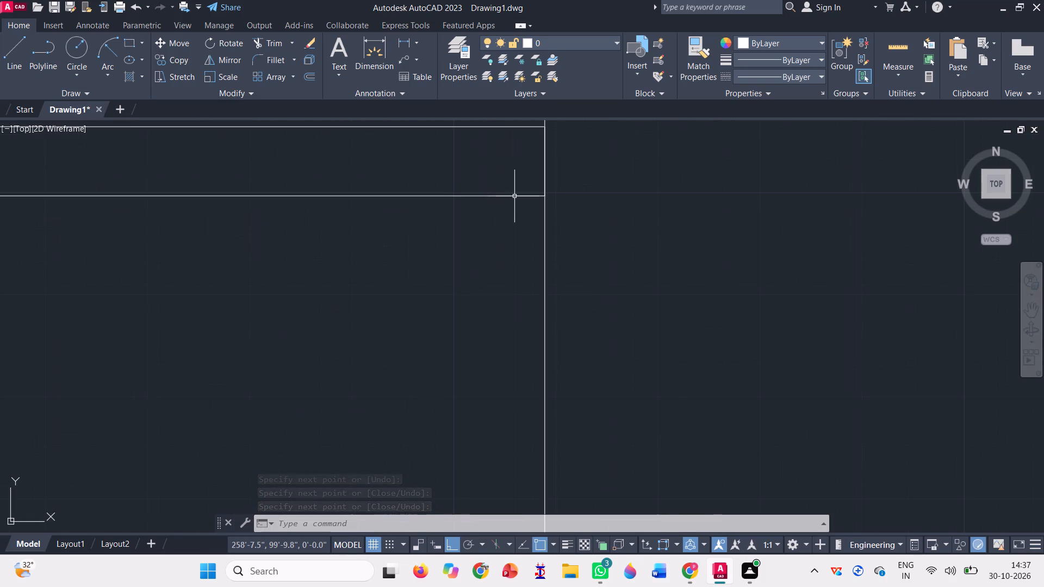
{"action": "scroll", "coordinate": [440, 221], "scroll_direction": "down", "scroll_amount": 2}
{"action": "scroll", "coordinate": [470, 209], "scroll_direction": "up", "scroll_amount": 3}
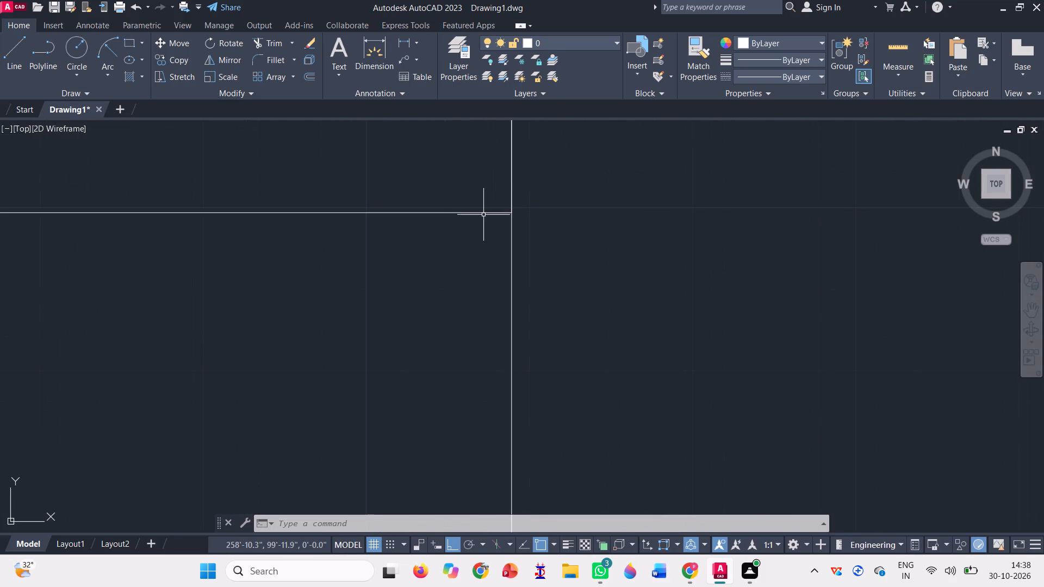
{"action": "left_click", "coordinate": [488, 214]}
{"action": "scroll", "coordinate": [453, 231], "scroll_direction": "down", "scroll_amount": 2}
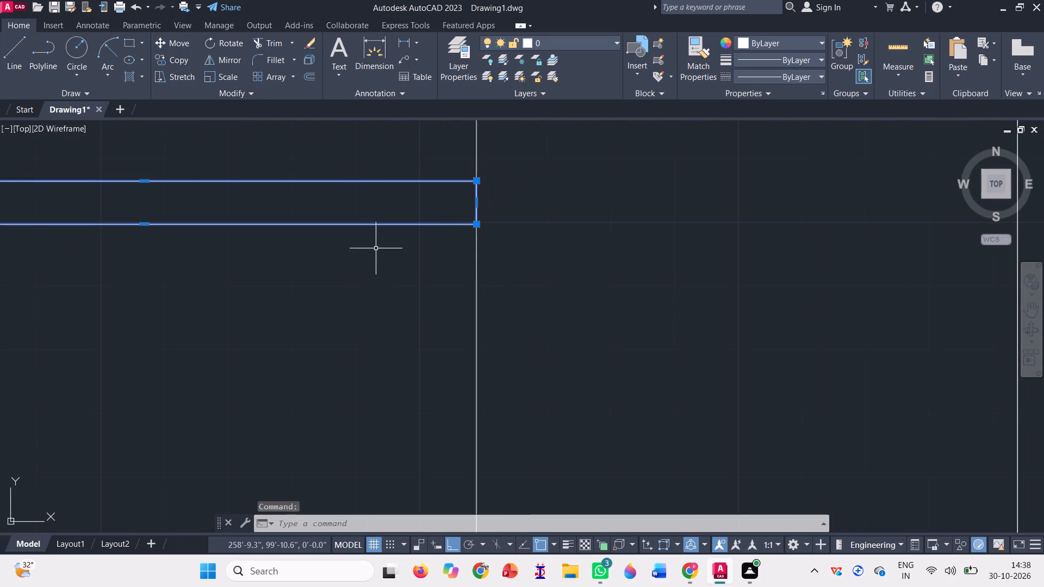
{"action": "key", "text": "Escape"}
Draw a large window rectangle from the band's underside near its right end, down and left to just right of the hanging strip.
{"action": "left_click", "coordinate": [126, 44]}
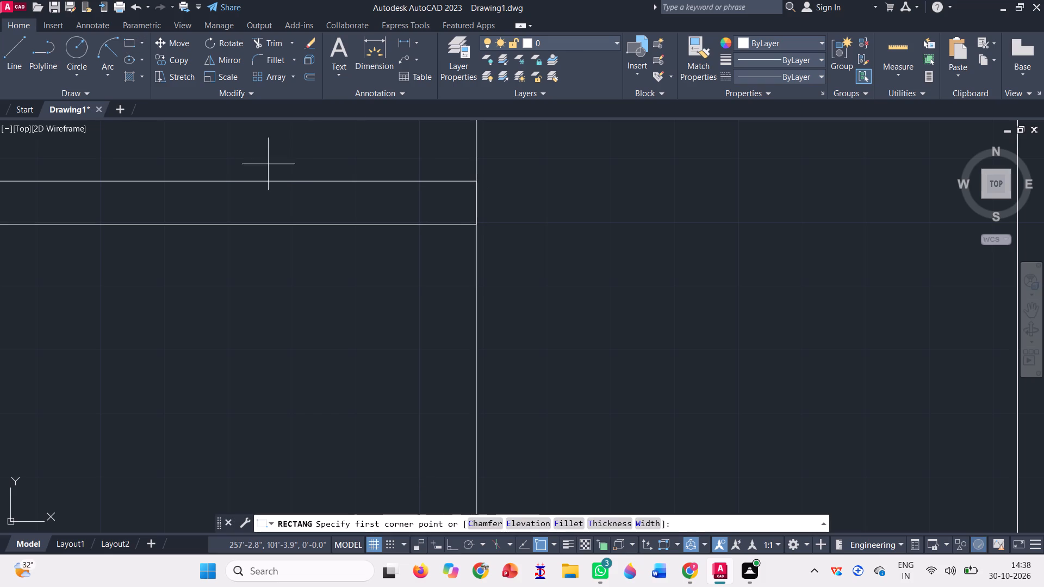
{"action": "left_click", "coordinate": [463, 224]}
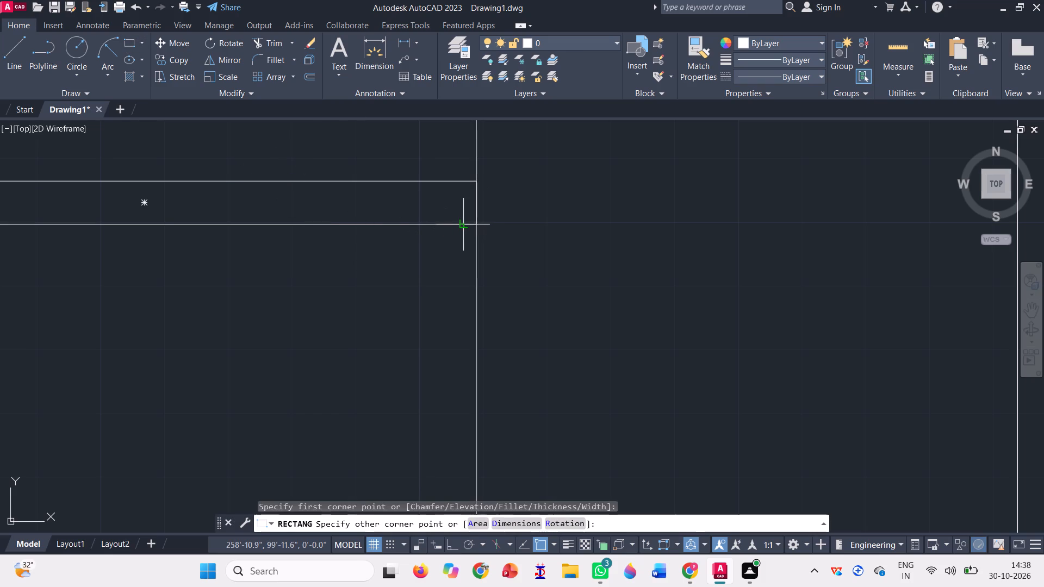
{"action": "scroll", "coordinate": [378, 221], "scroll_direction": "down", "scroll_amount": 3}
{"action": "scroll", "coordinate": [258, 305], "scroll_direction": "up", "scroll_amount": 2}
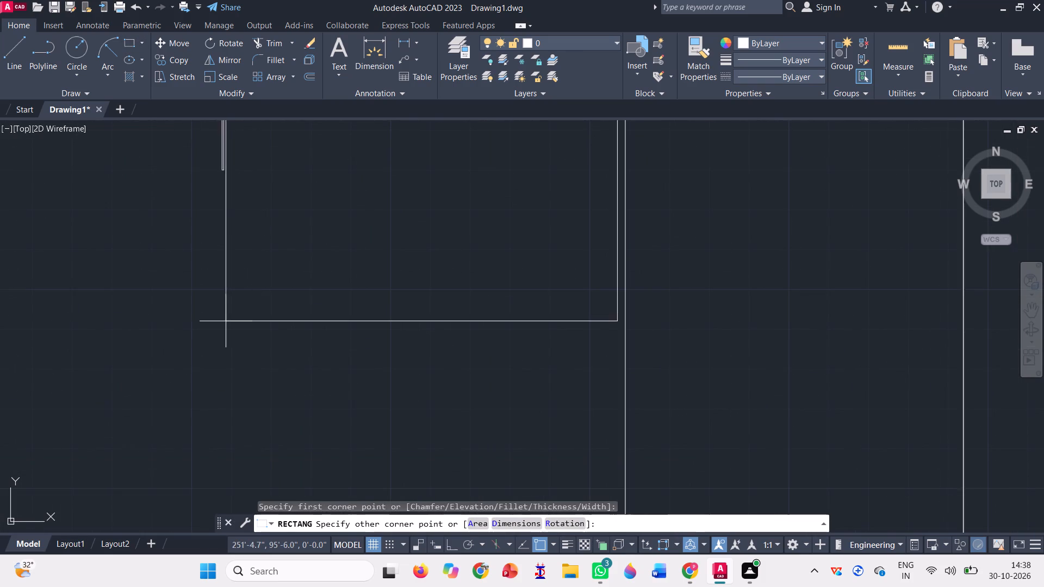
{"action": "scroll", "coordinate": [231, 316], "scroll_direction": "down", "scroll_amount": 1}
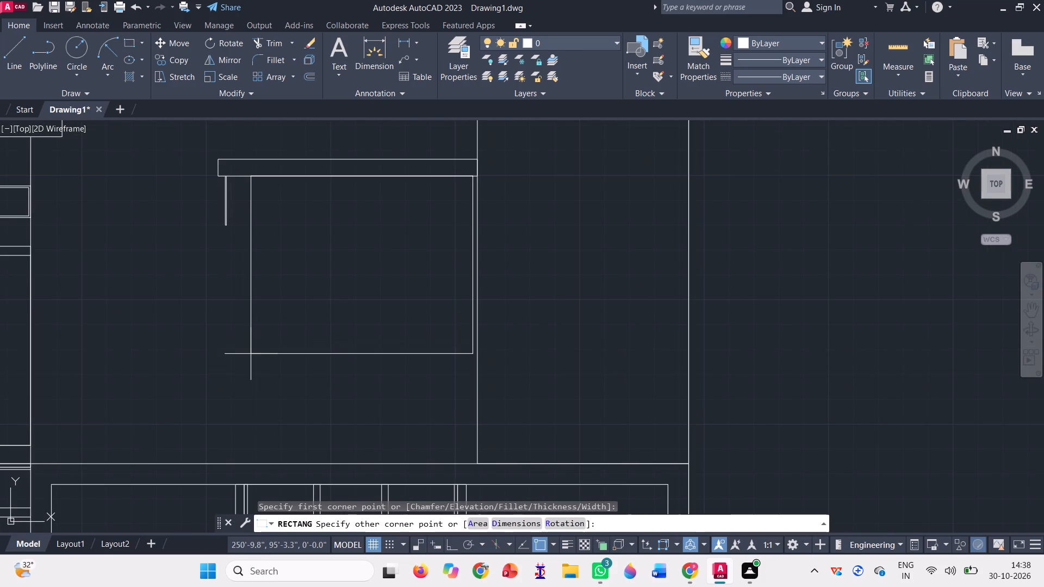
{"action": "left_click", "coordinate": [251, 353]}
Draw a slightly smaller rectangle from the window rectangle's top-left corner to just inside its bottom-right corner.
{"action": "scroll", "coordinate": [322, 159], "scroll_direction": "up", "scroll_amount": 2}
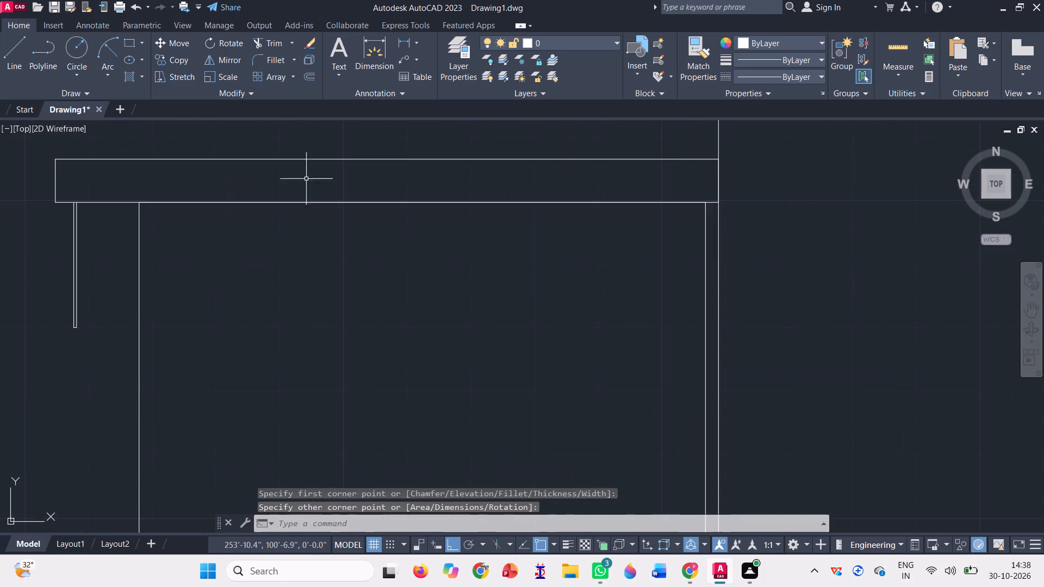
{"action": "scroll", "coordinate": [250, 242], "scroll_direction": "down", "scroll_amount": 2}
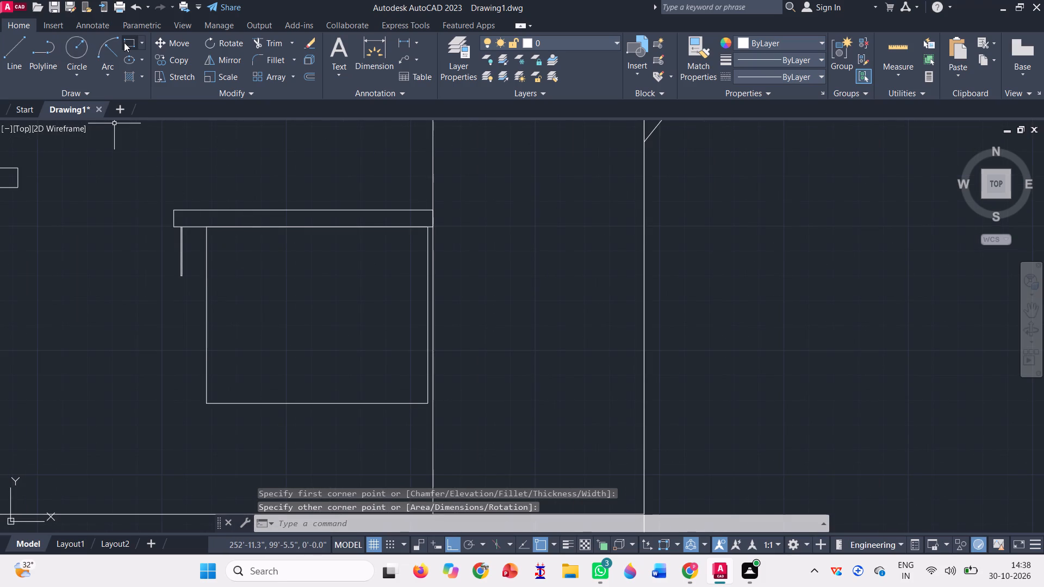
{"action": "left_click", "coordinate": [124, 40]}
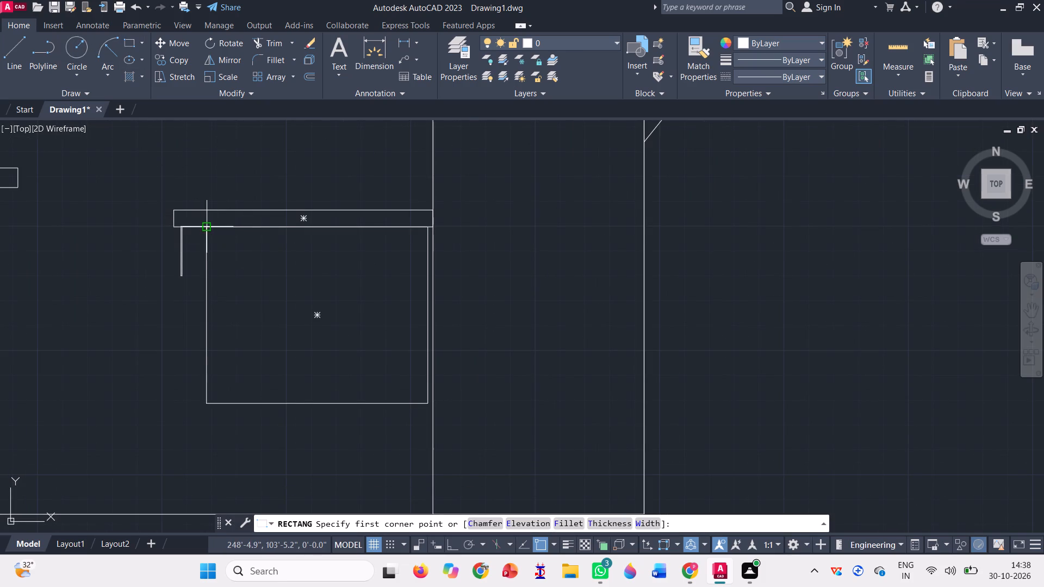
{"action": "left_click", "coordinate": [209, 227]}
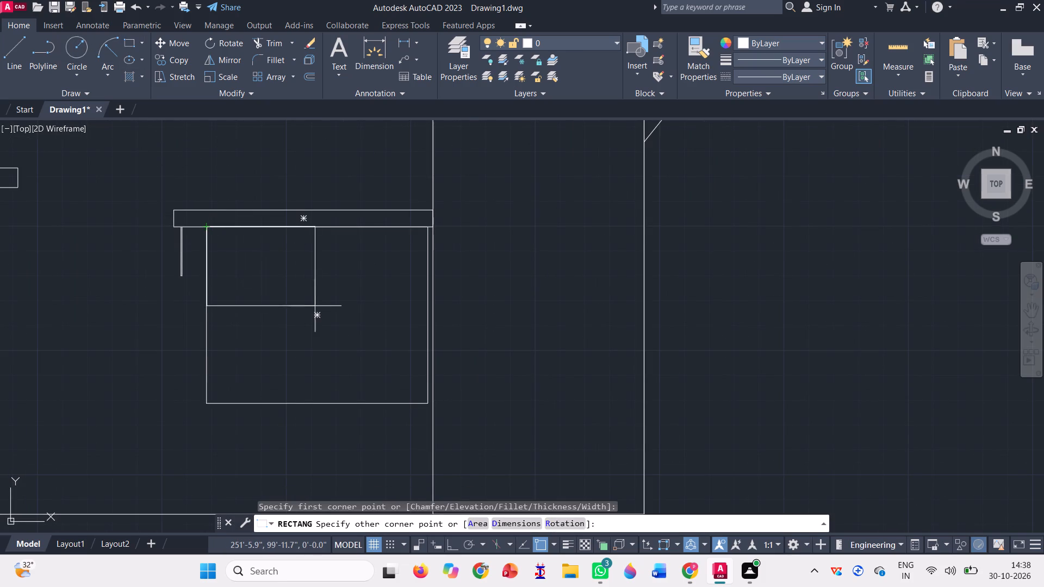
{"action": "scroll", "coordinate": [415, 393], "scroll_direction": "up", "scroll_amount": 3}
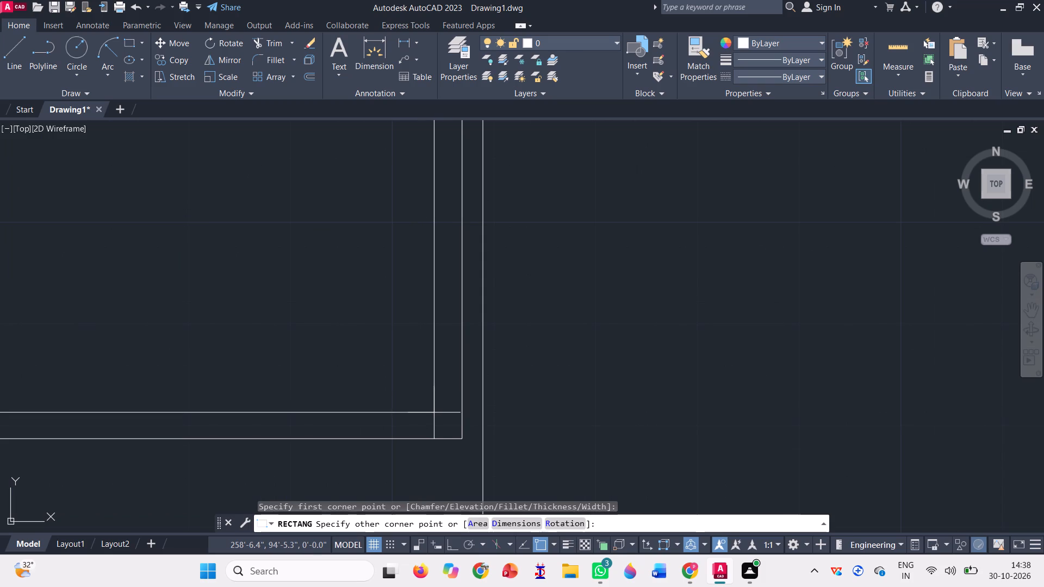
{"action": "left_click", "coordinate": [434, 413]}
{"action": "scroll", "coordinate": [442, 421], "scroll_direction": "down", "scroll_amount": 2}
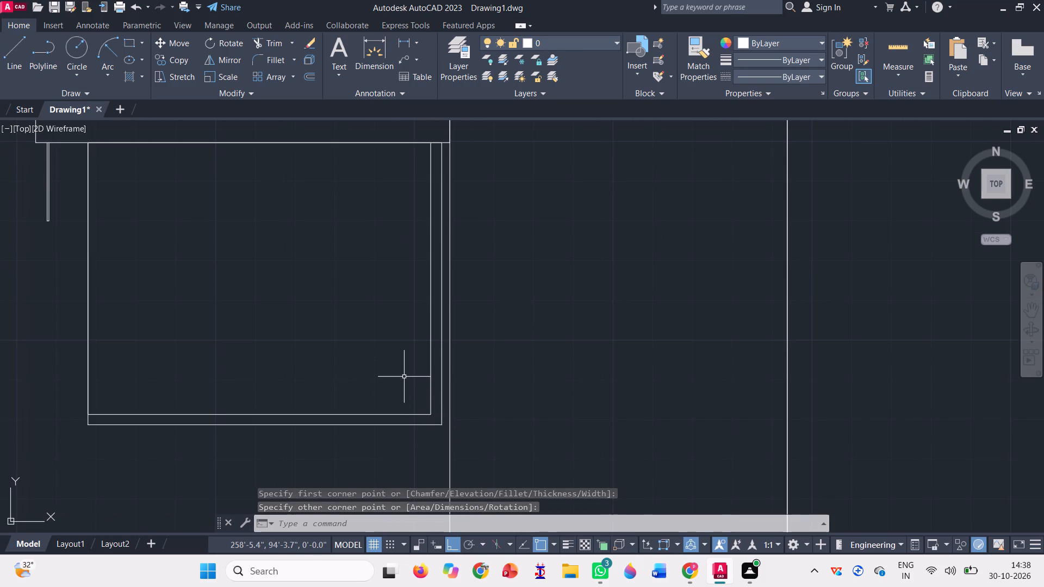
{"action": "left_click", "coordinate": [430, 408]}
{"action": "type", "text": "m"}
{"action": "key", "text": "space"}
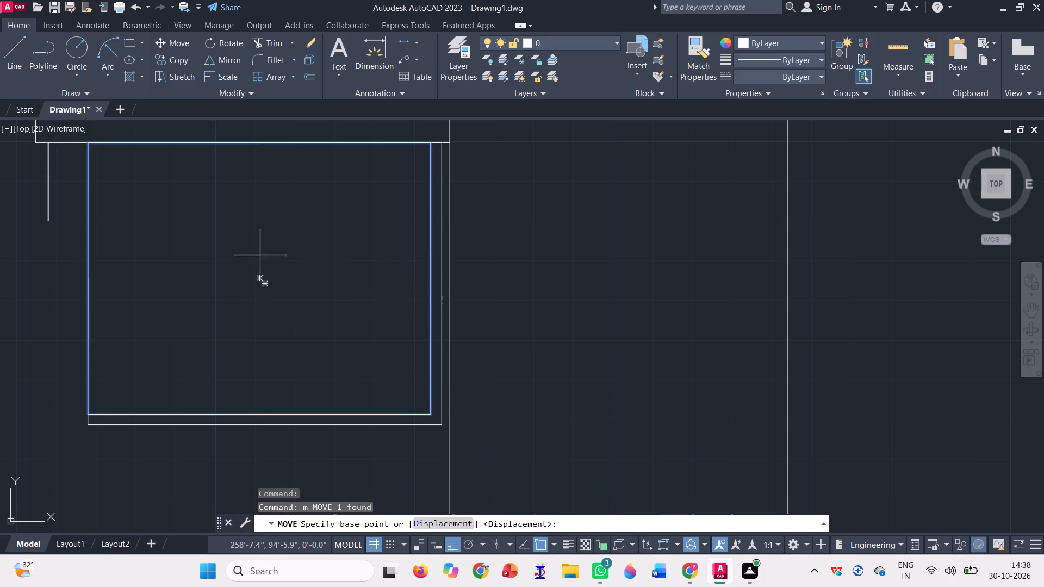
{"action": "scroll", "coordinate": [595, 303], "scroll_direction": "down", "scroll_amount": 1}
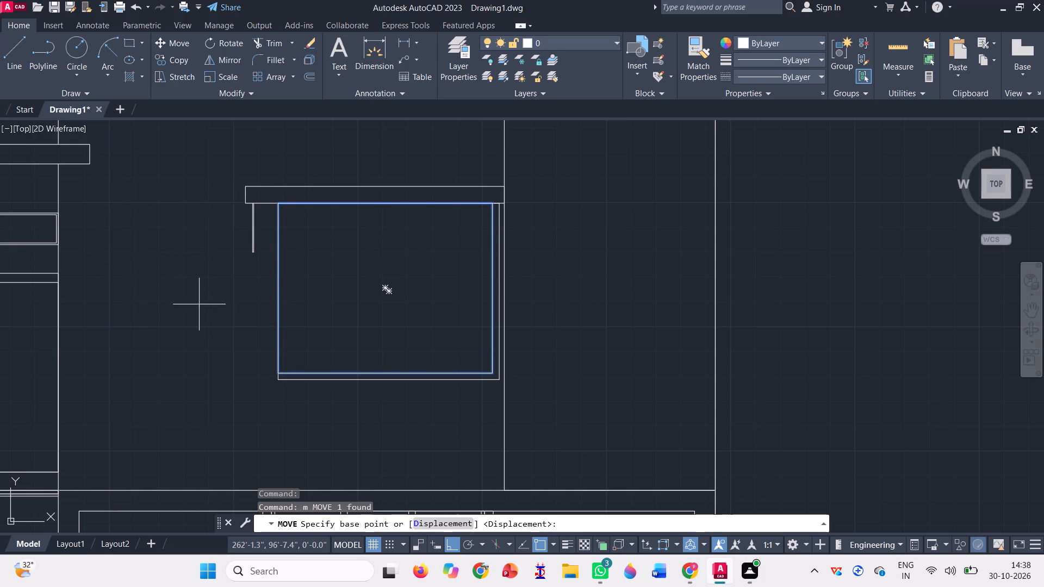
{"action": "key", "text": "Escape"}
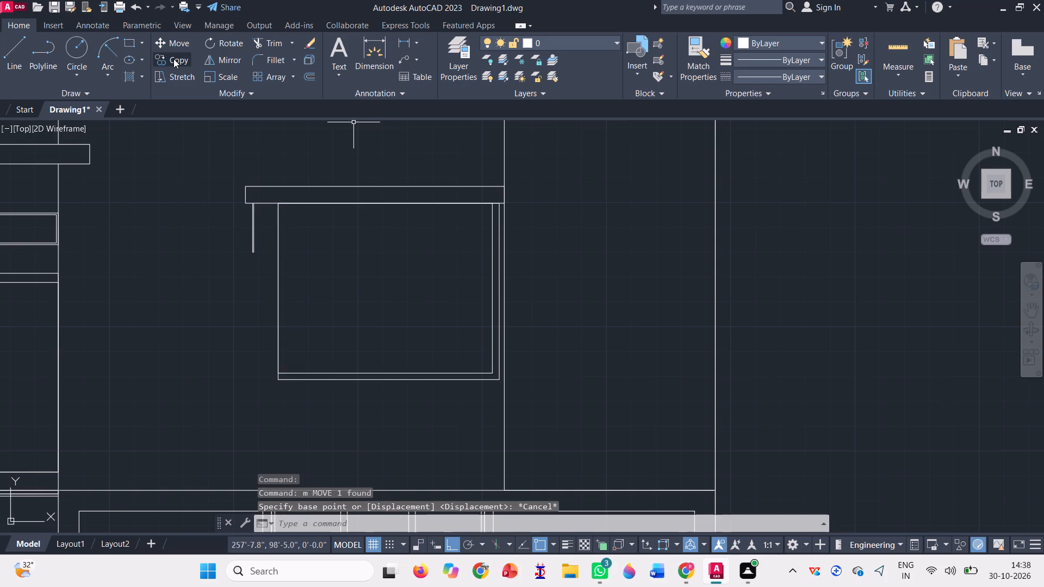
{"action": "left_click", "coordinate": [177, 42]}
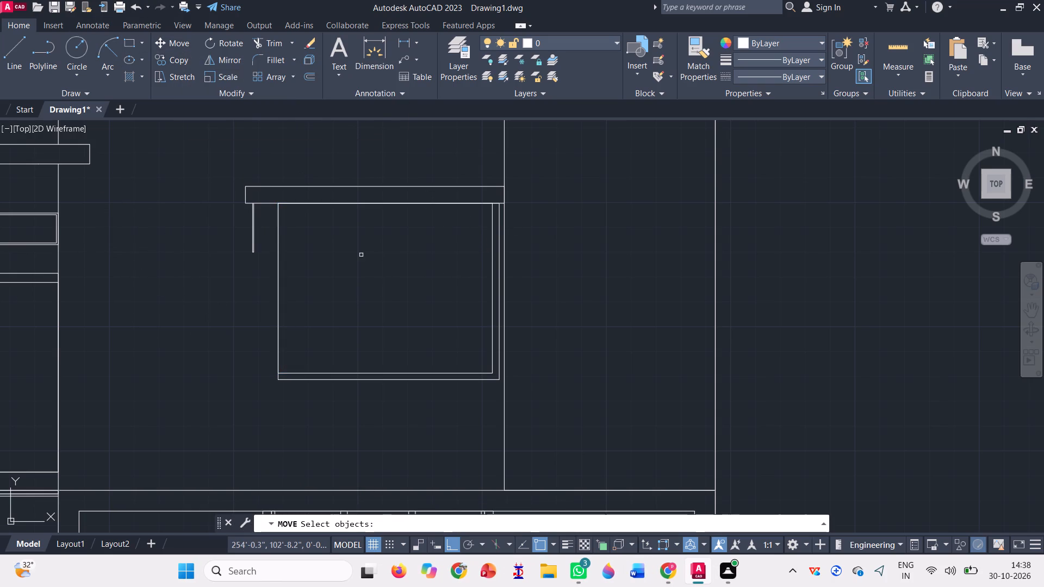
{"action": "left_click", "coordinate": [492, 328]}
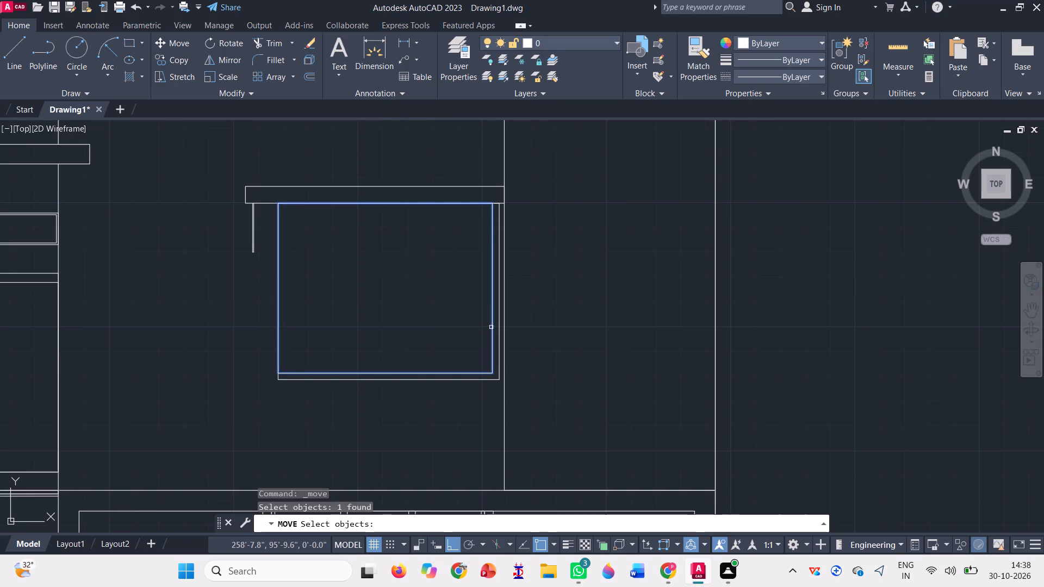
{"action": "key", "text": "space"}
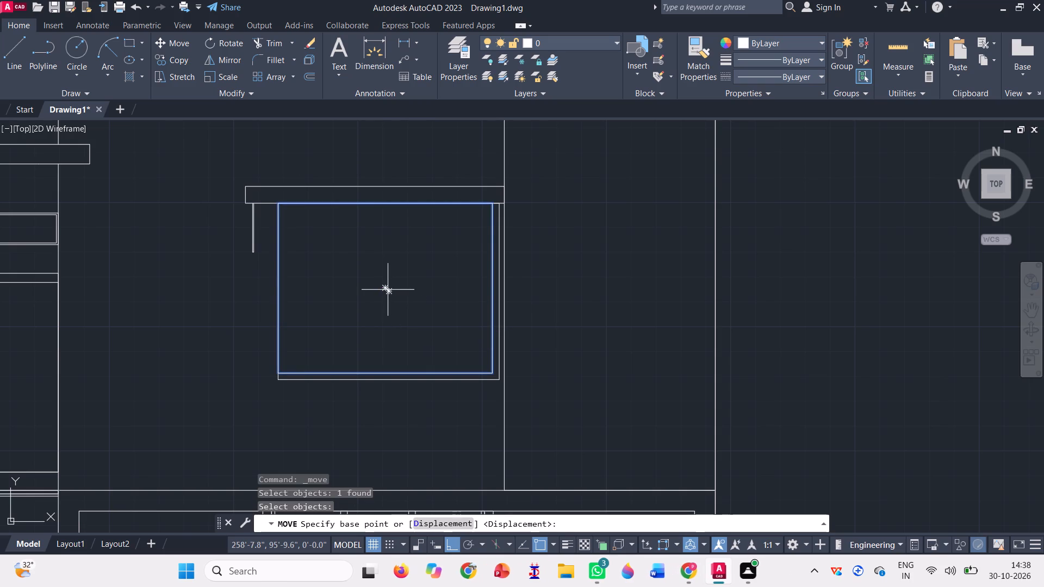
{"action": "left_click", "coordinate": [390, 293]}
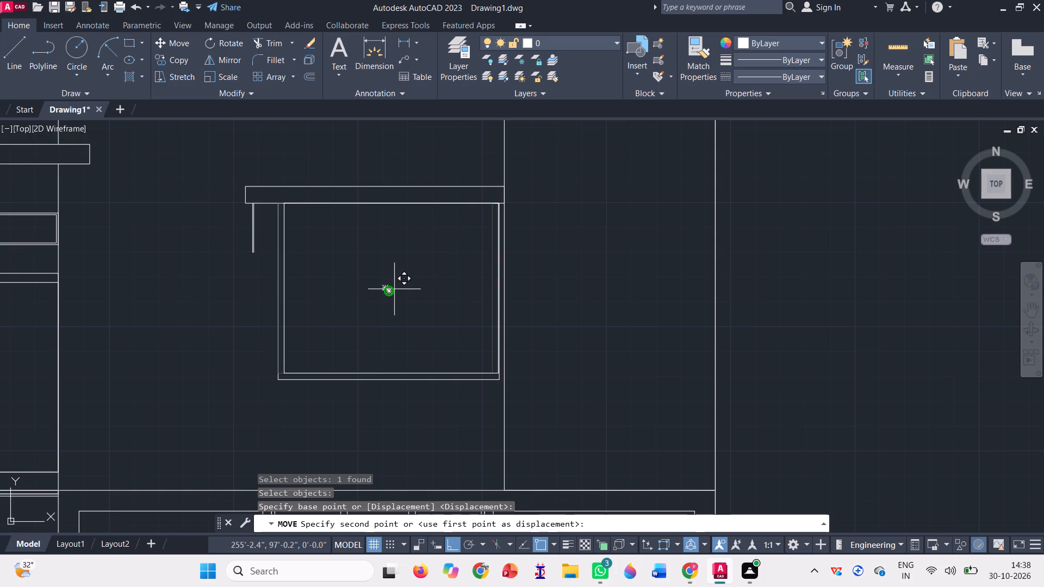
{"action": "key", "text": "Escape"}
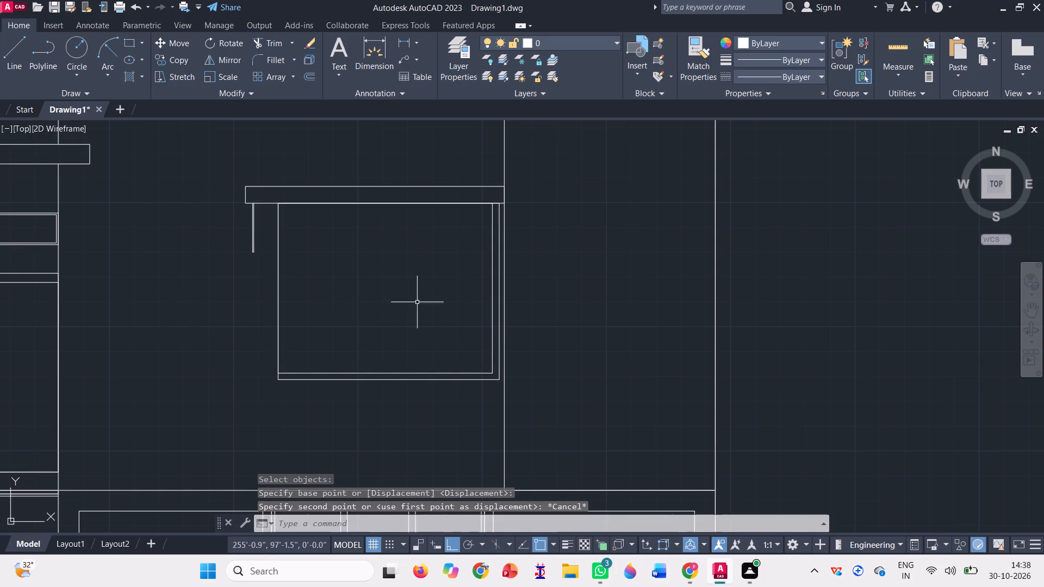
Move the smaller rectangle slightly right and down so it sits evenly inside the upper-floor window rectangle.
{"action": "left_click", "coordinate": [490, 315]}
{"action": "type", "text": "m"}
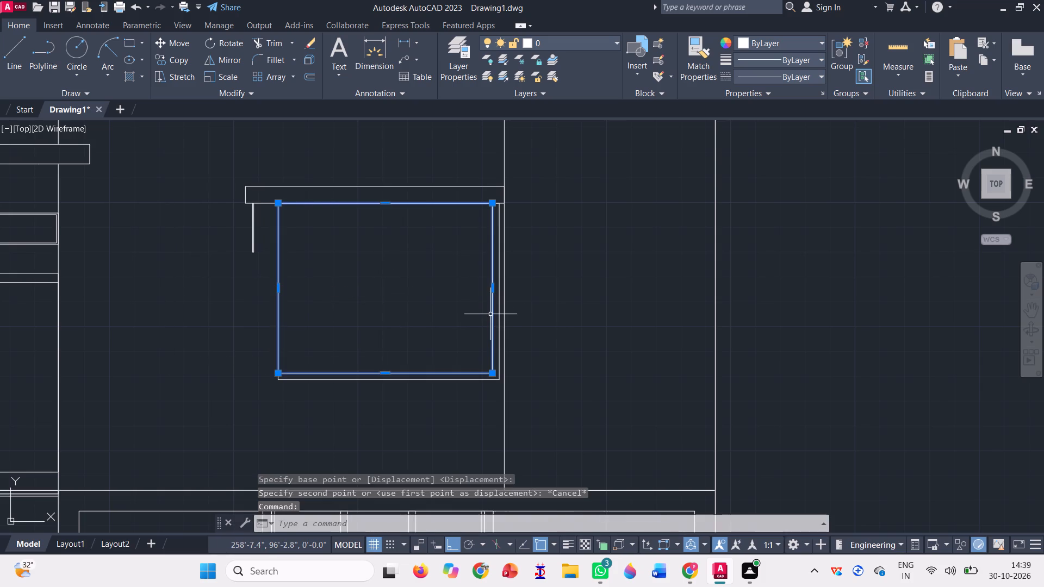
{"action": "key", "text": "space"}
{"action": "scroll", "coordinate": [386, 290], "scroll_direction": "up", "scroll_amount": 4}
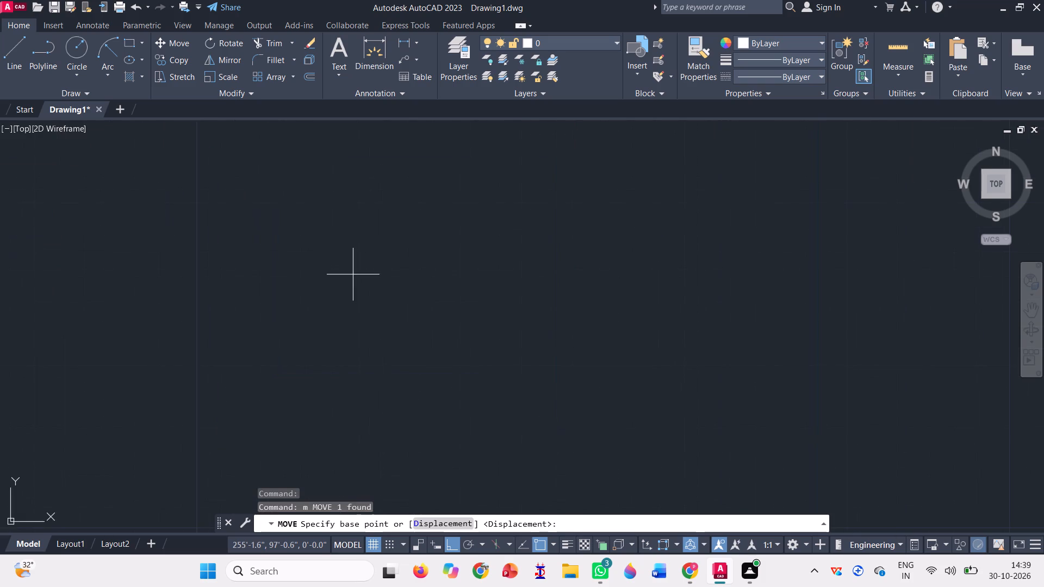
{"action": "scroll", "coordinate": [351, 272], "scroll_direction": "down", "scroll_amount": 4}
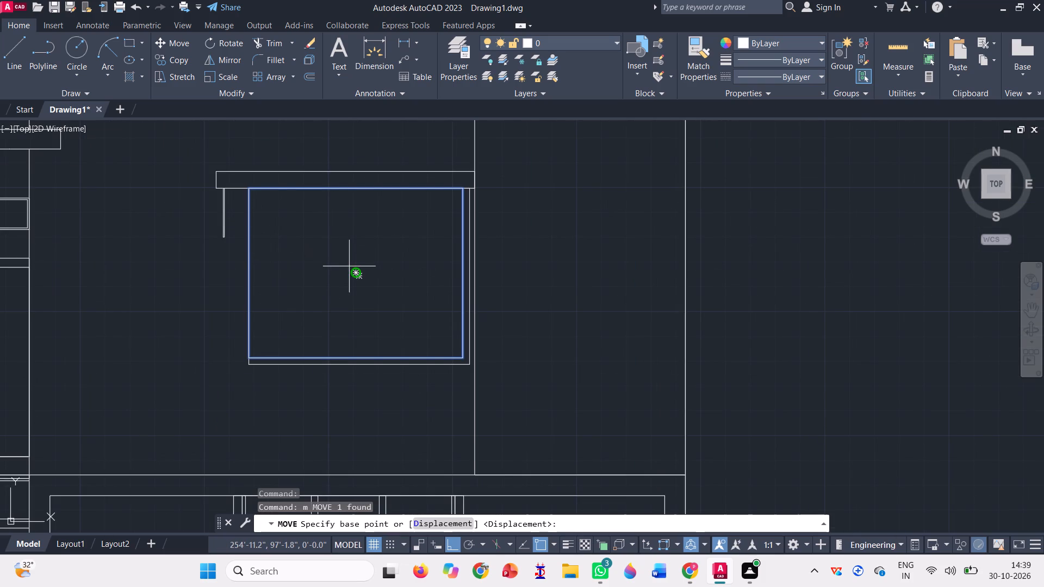
{"action": "left_click", "coordinate": [352, 270]}
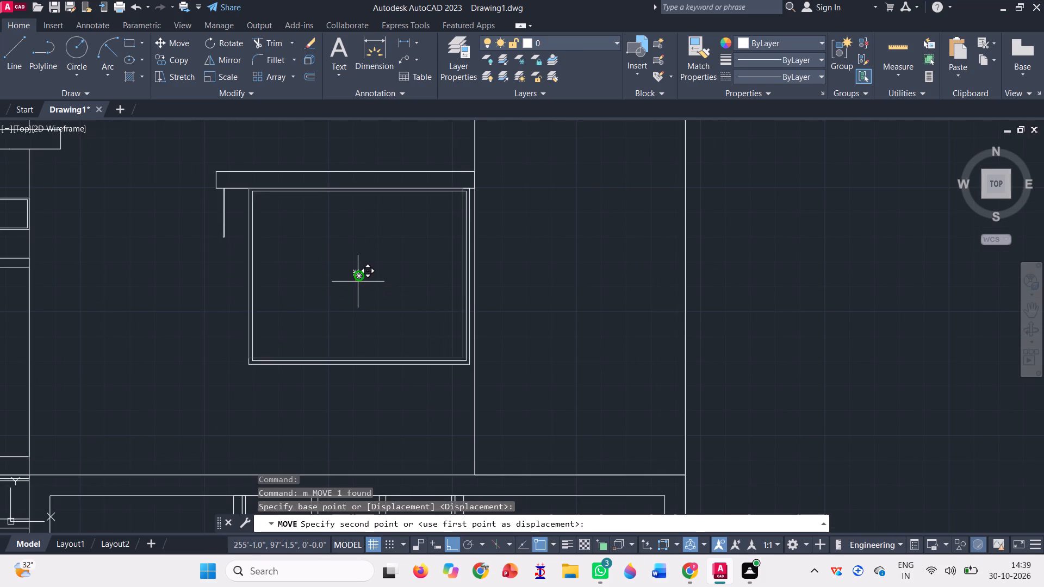
{"action": "left_click", "coordinate": [358, 278]}
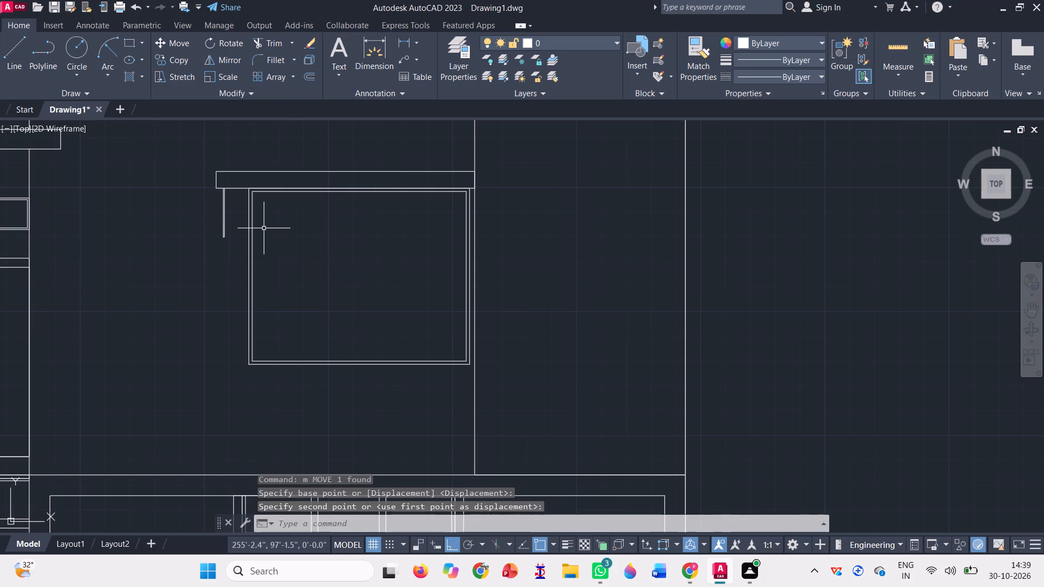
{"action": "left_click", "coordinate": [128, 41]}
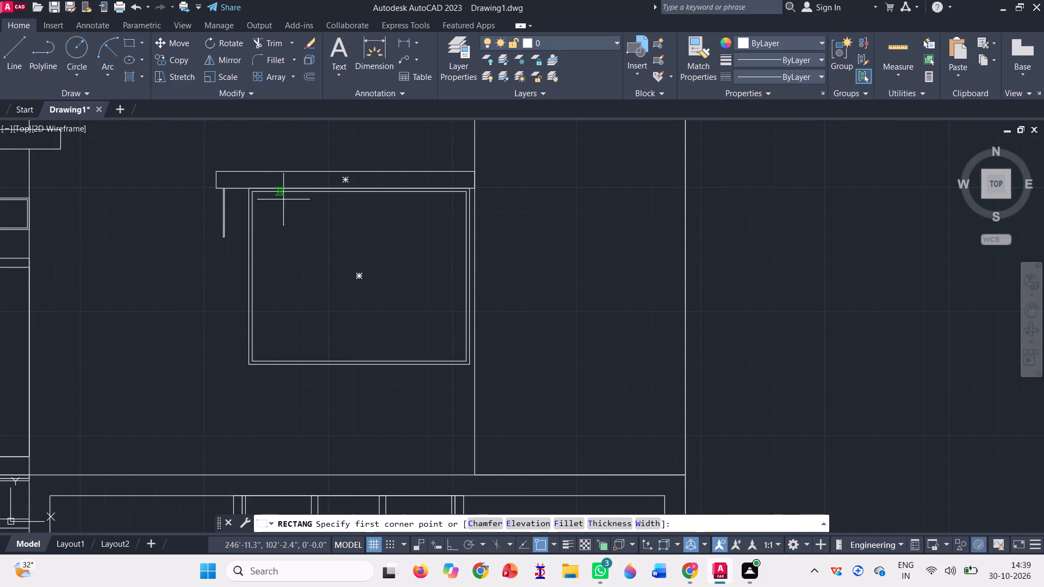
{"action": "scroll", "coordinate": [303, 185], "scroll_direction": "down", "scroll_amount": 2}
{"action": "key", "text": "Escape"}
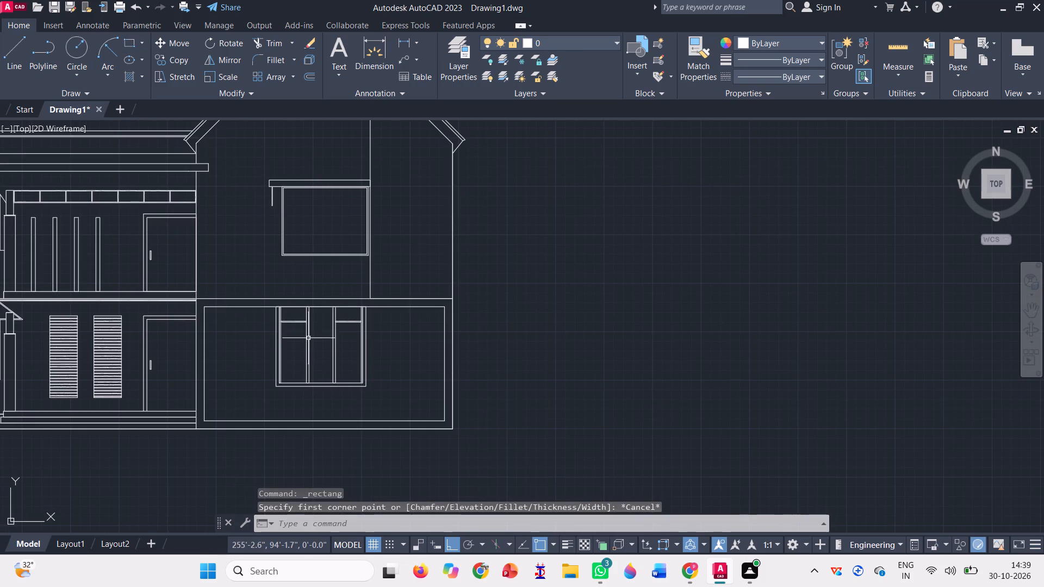
Copy the ground-floor window's two mullions and two crossbars, from its inner frame's top-left corner to the upper-floor window's outer top-left corner.
{"action": "scroll", "coordinate": [349, 369], "scroll_direction": "up", "scroll_amount": 1}
{"action": "left_click", "coordinate": [332, 328]}
{"action": "left_click", "coordinate": [270, 288]}
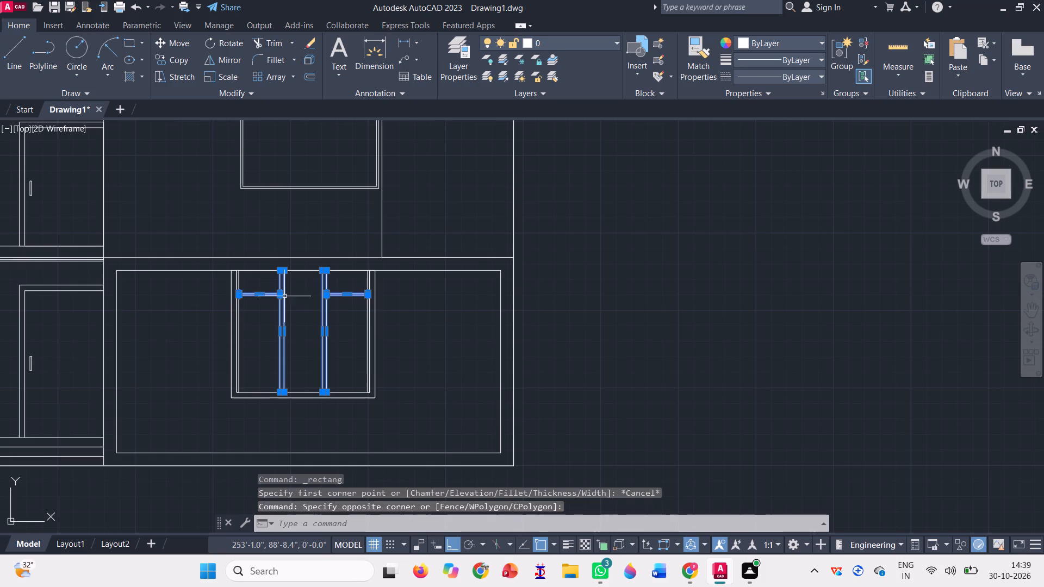
{"action": "scroll", "coordinate": [310, 318], "scroll_direction": "down", "scroll_amount": 1}
{"action": "type", "text": "co"}
{"action": "key", "text": "space"}
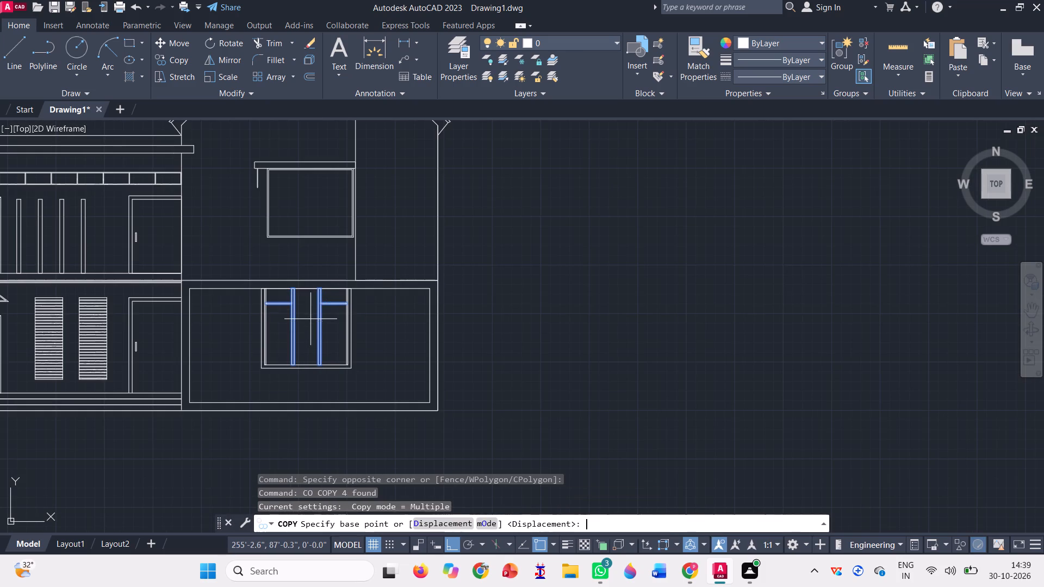
{"action": "scroll", "coordinate": [290, 289], "scroll_direction": "up", "scroll_amount": 3}
{"action": "scroll", "coordinate": [194, 295], "scroll_direction": "up", "scroll_amount": 2}
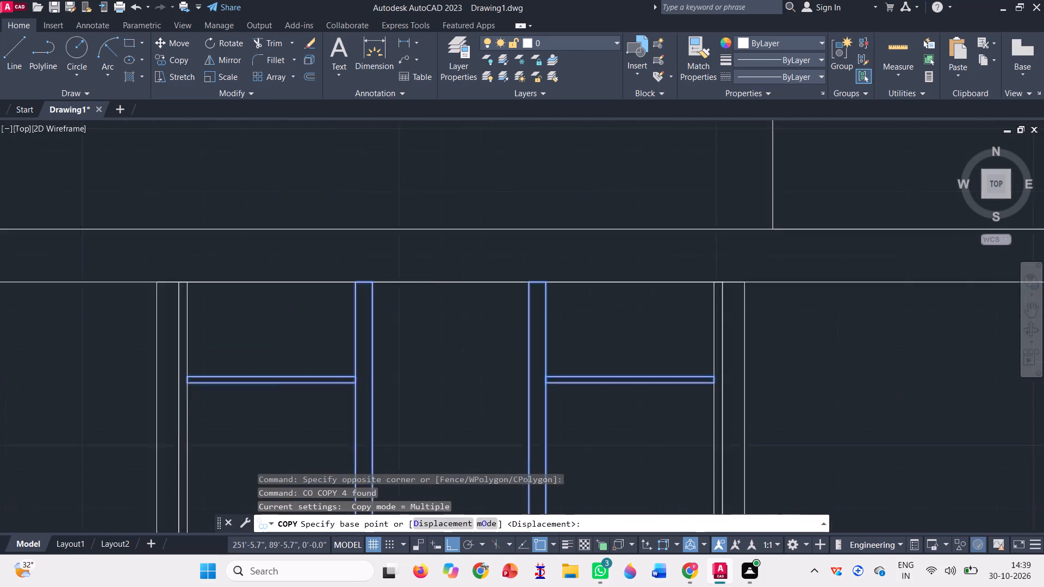
{"action": "scroll", "coordinate": [194, 295], "scroll_direction": "up", "scroll_amount": 1}
{"action": "left_click", "coordinate": [150, 260]}
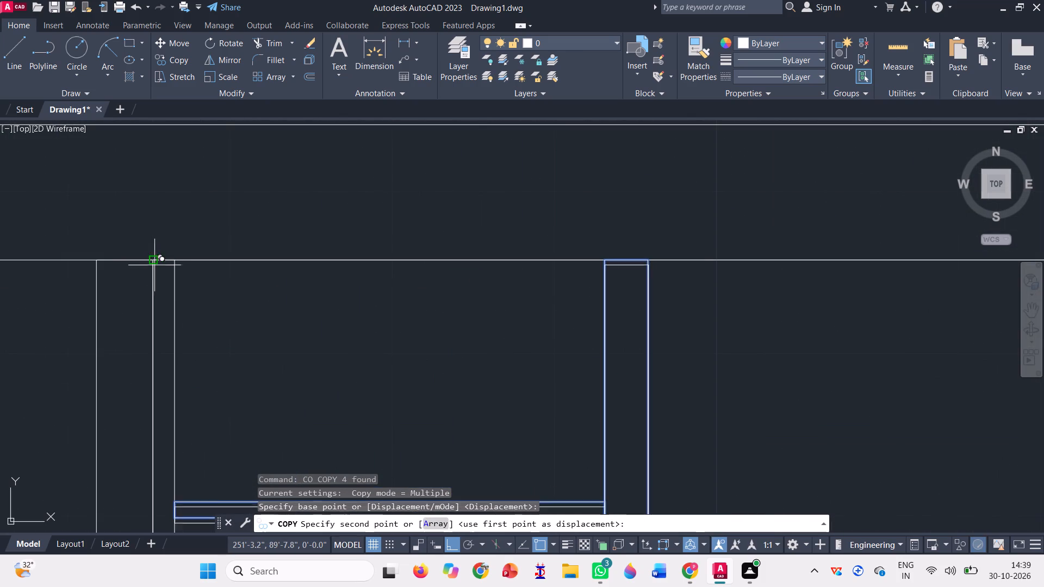
{"action": "scroll", "coordinate": [213, 316], "scroll_direction": "down", "scroll_amount": 6}
{"action": "scroll", "coordinate": [180, 146], "scroll_direction": "up", "scroll_amount": 3}
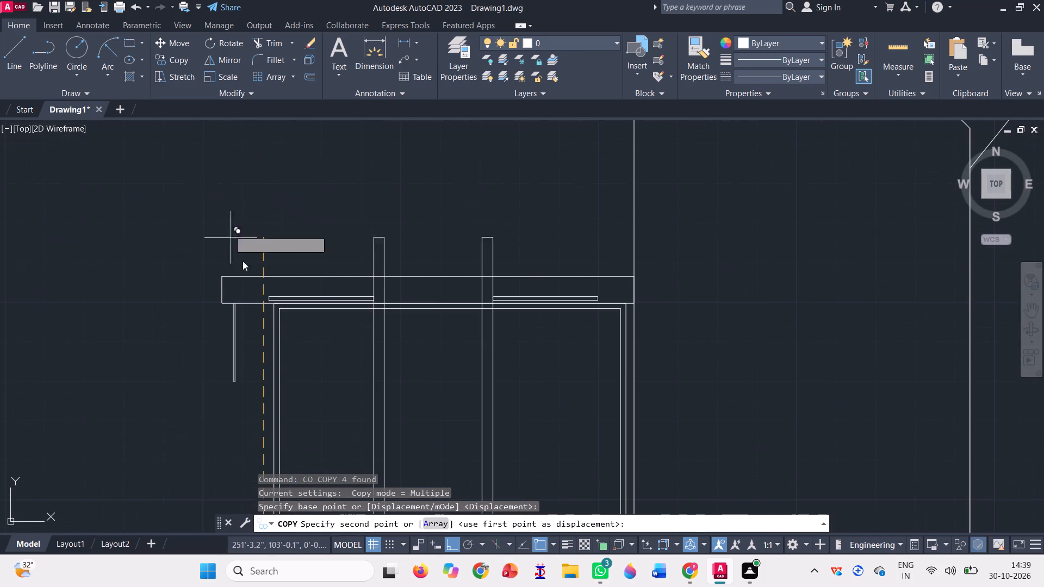
{"action": "scroll", "coordinate": [251, 302], "scroll_direction": "up", "scroll_amount": 3}
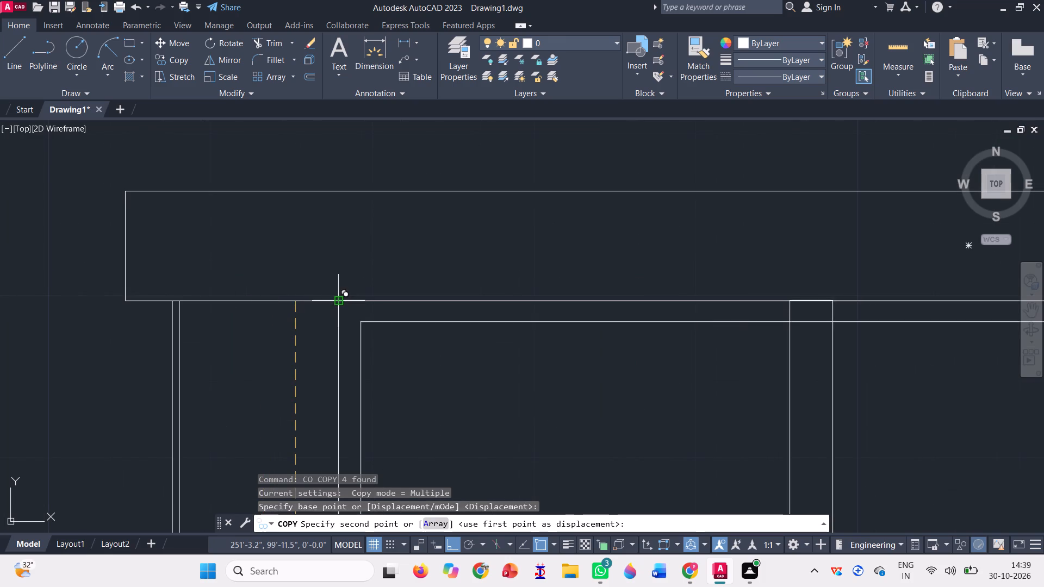
{"action": "left_click", "coordinate": [338, 304]}
{"action": "scroll", "coordinate": [164, 230], "scroll_direction": "down", "scroll_amount": 4}
{"action": "key", "text": "space"}
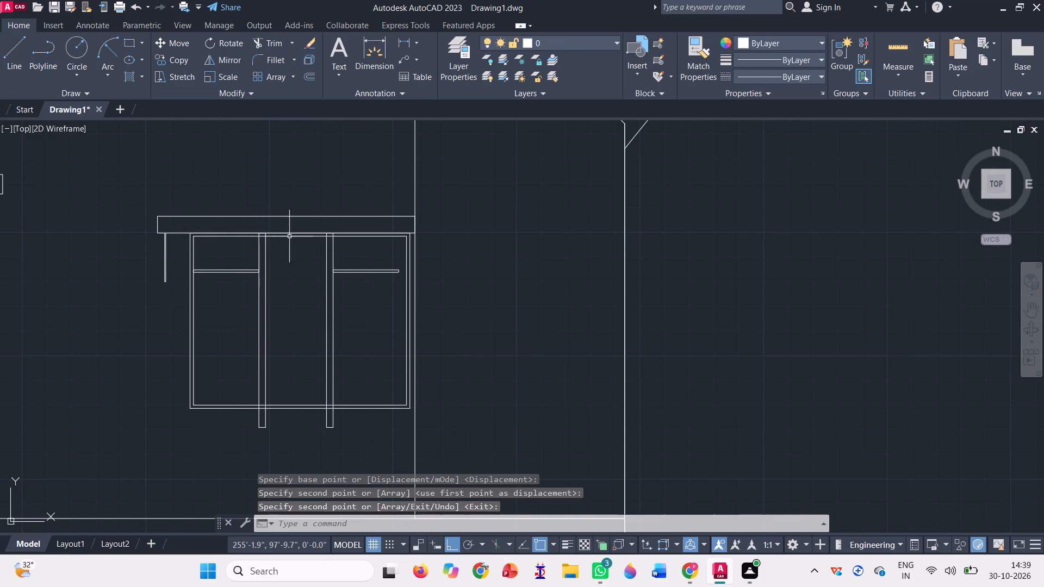
Move the copied mullions and crossbars slightly right along the band's underside to centre them within the upper-floor window frame.
{"action": "left_click", "coordinate": [372, 327]}
{"action": "left_click", "coordinate": [240, 255]}
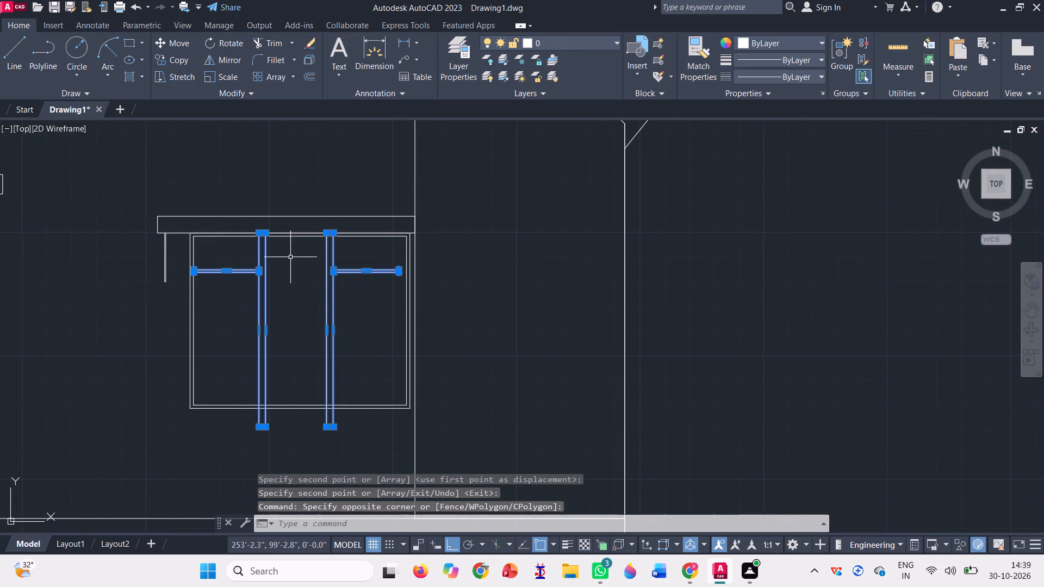
{"action": "type", "text": "m"}
{"action": "key", "text": "space"}
{"action": "scroll", "coordinate": [295, 229], "scroll_direction": "up", "scroll_amount": 2}
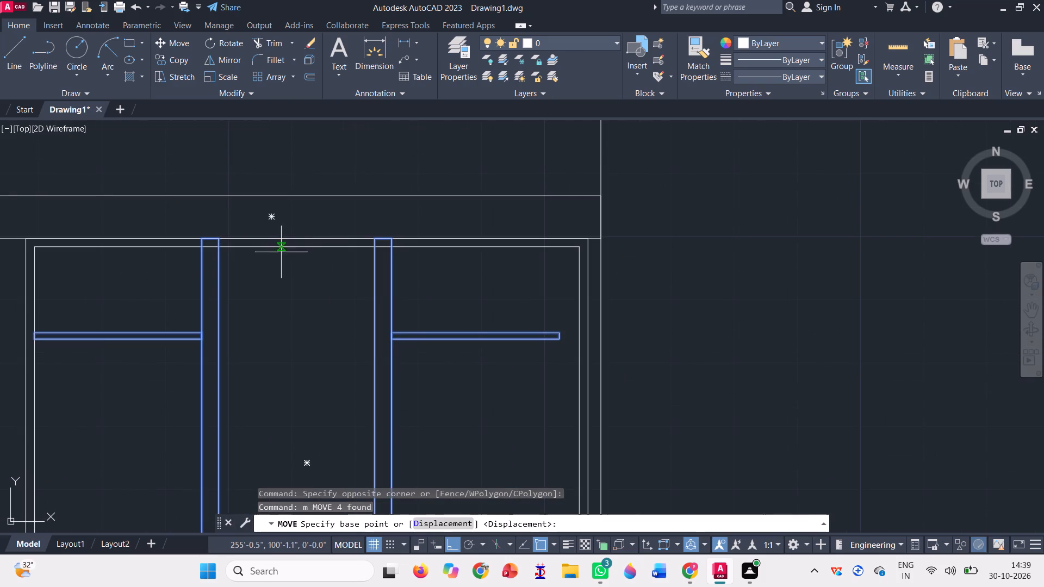
{"action": "left_click", "coordinate": [220, 240]}
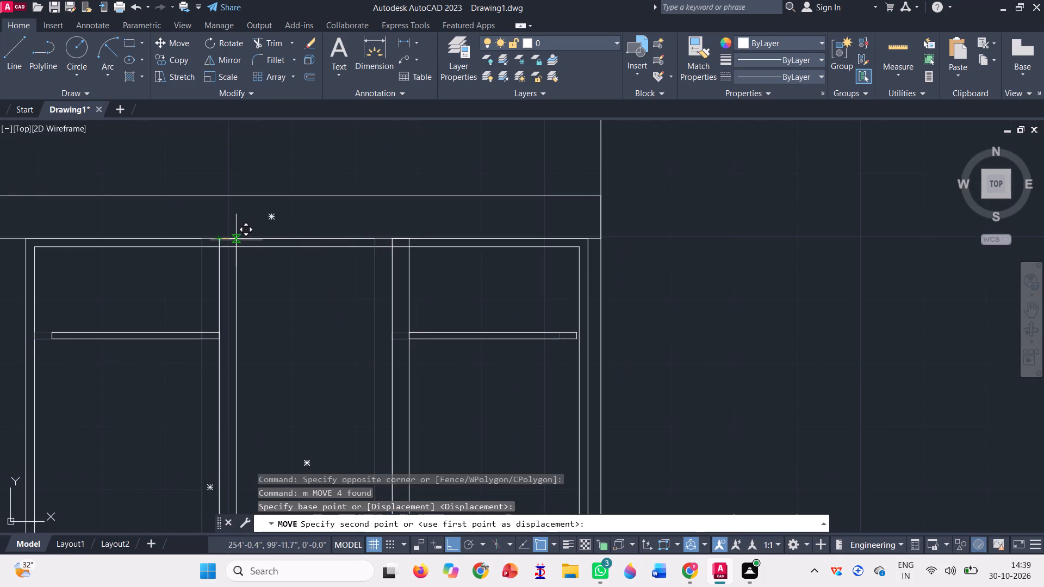
{"action": "left_click", "coordinate": [232, 241]}
{"action": "scroll", "coordinate": [272, 213], "scroll_direction": "down", "scroll_amount": 2}
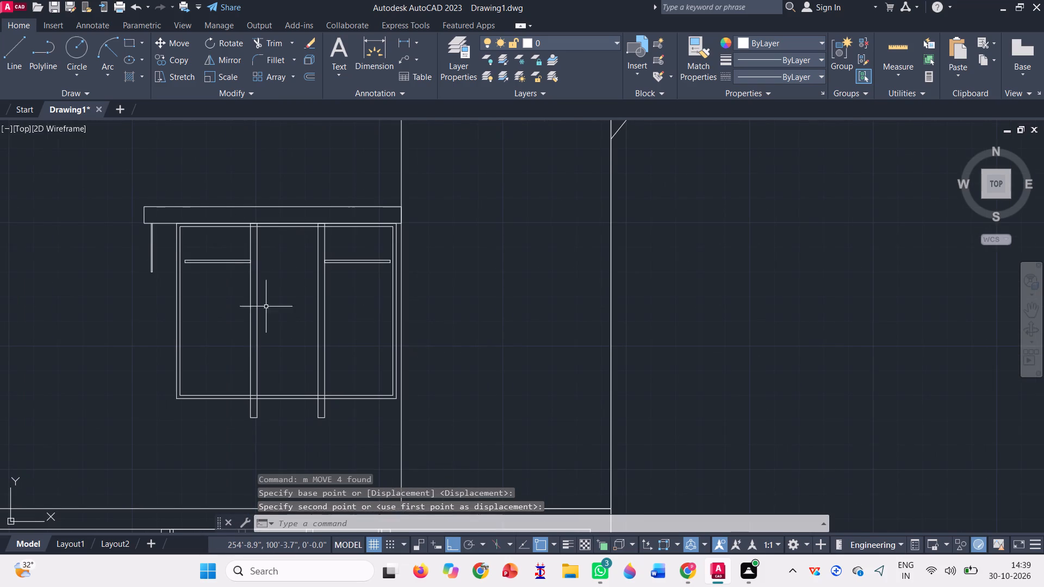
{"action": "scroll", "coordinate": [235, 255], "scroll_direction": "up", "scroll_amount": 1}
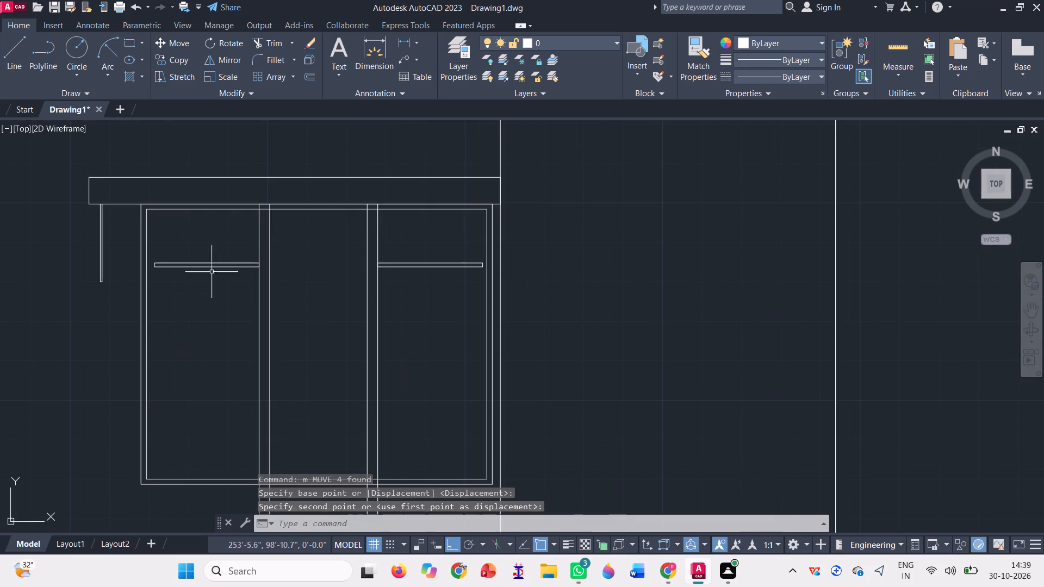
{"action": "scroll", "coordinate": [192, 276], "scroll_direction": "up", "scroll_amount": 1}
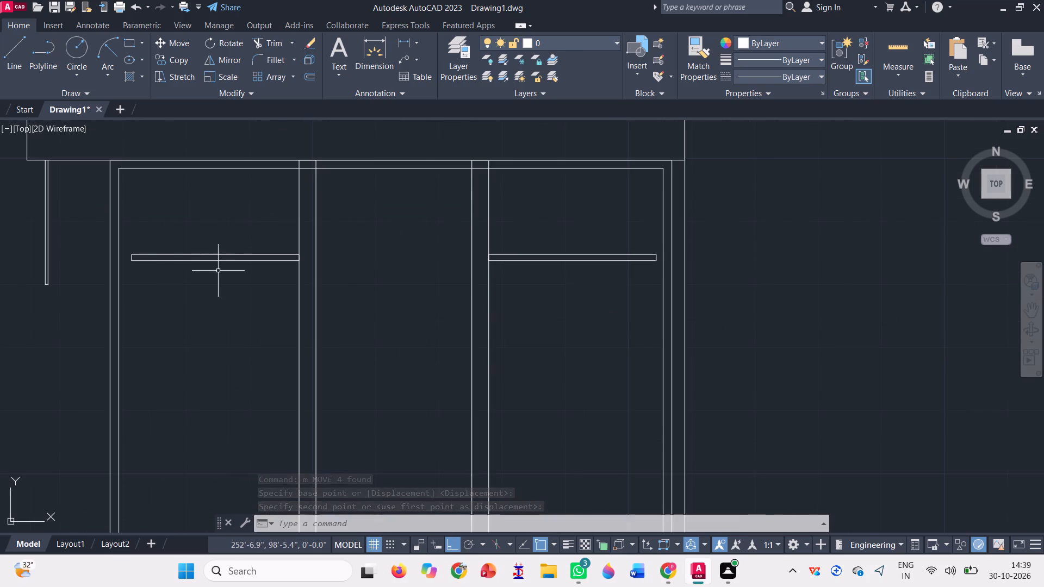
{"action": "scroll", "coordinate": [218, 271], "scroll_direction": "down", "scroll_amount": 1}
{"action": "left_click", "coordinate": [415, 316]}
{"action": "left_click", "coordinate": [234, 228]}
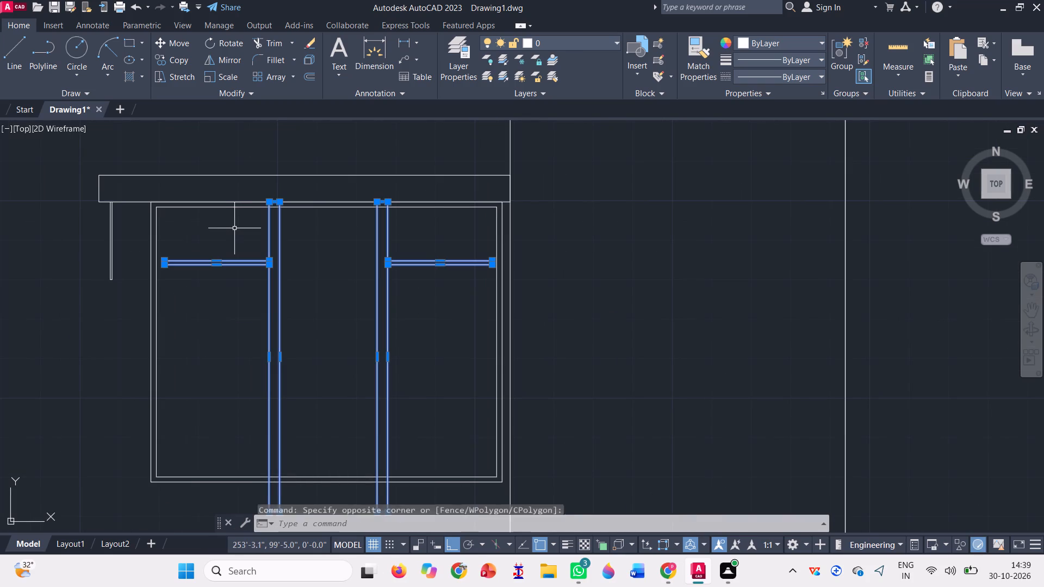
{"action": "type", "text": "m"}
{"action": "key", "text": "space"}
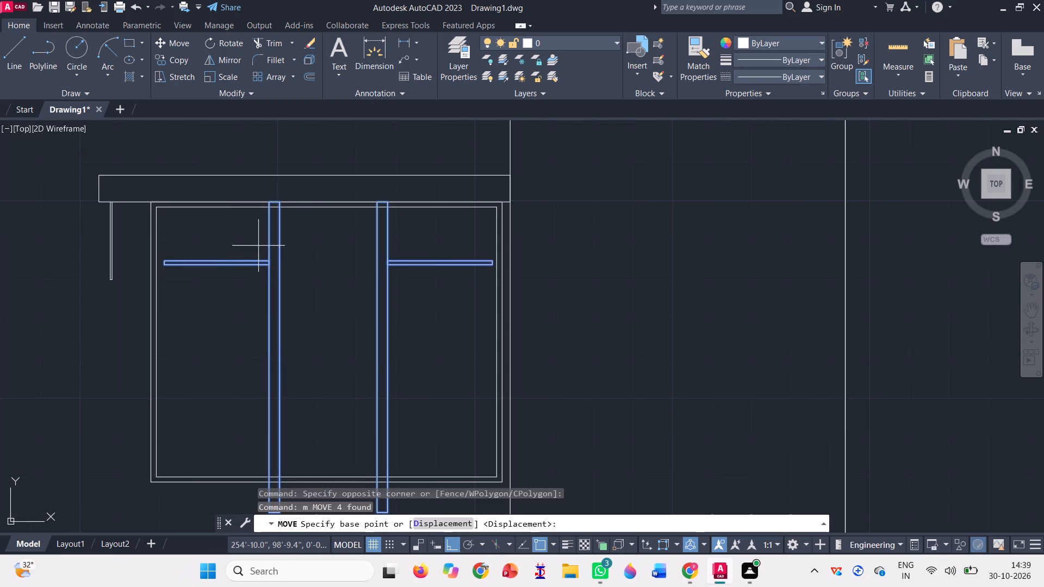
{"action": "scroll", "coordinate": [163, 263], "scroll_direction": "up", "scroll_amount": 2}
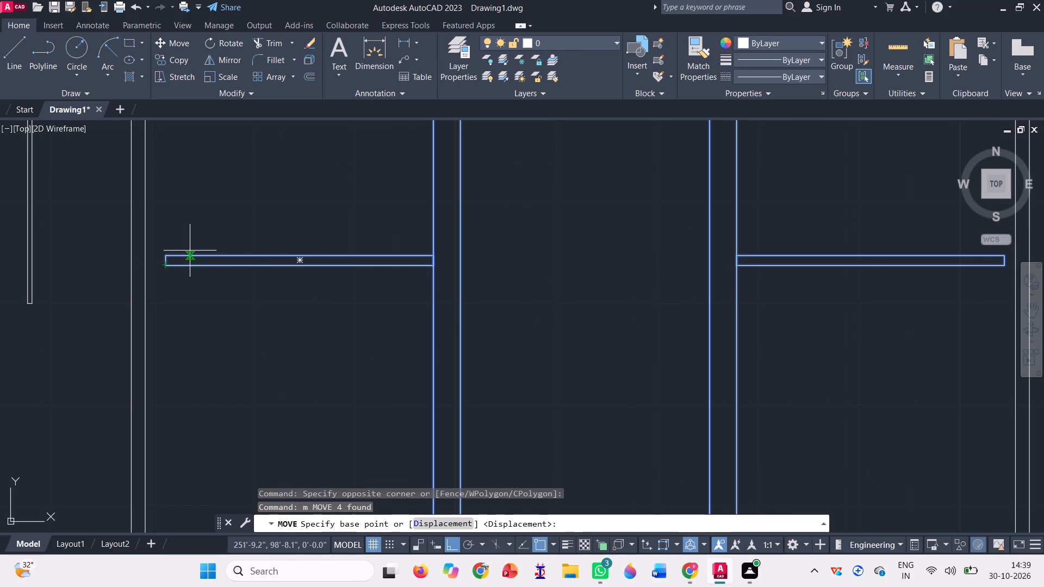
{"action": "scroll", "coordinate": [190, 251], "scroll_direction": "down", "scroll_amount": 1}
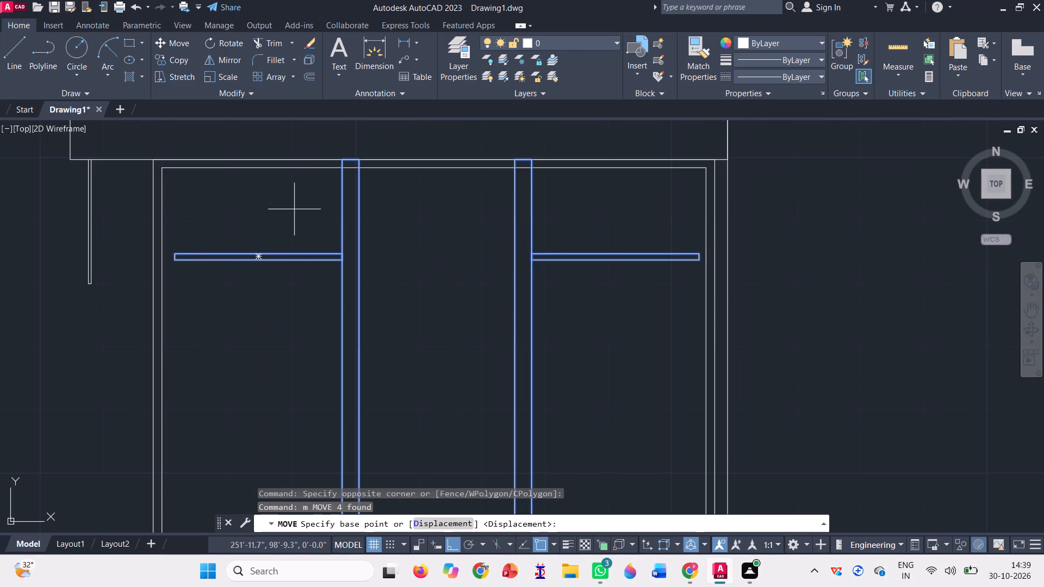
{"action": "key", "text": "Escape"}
Draw a vertical construction line through the inner frame's top edge, just right of the upper-floor window frame's left side.
{"action": "scroll", "coordinate": [271, 224], "scroll_direction": "down", "scroll_amount": 1}
{"action": "key", "text": "x"}
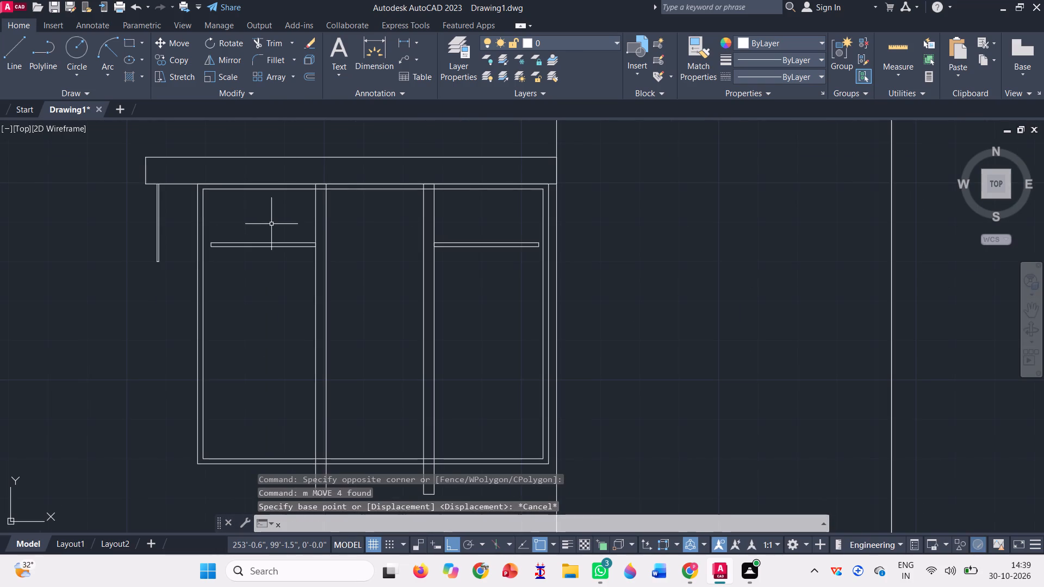
{"action": "key", "text": "l"}
{"action": "key", "text": "Return"}
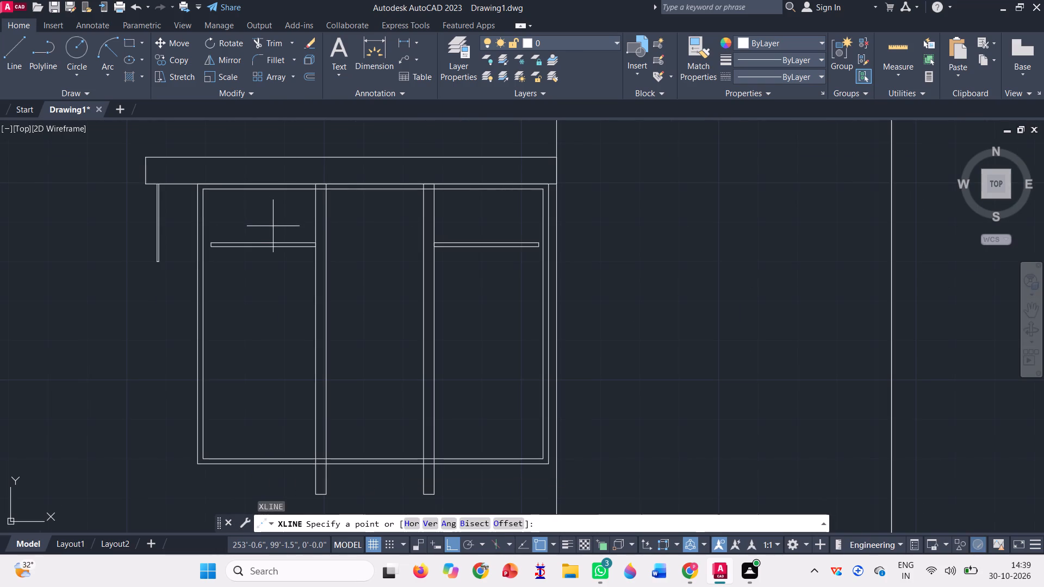
{"action": "scroll", "coordinate": [206, 186], "scroll_direction": "up", "scroll_amount": 3}
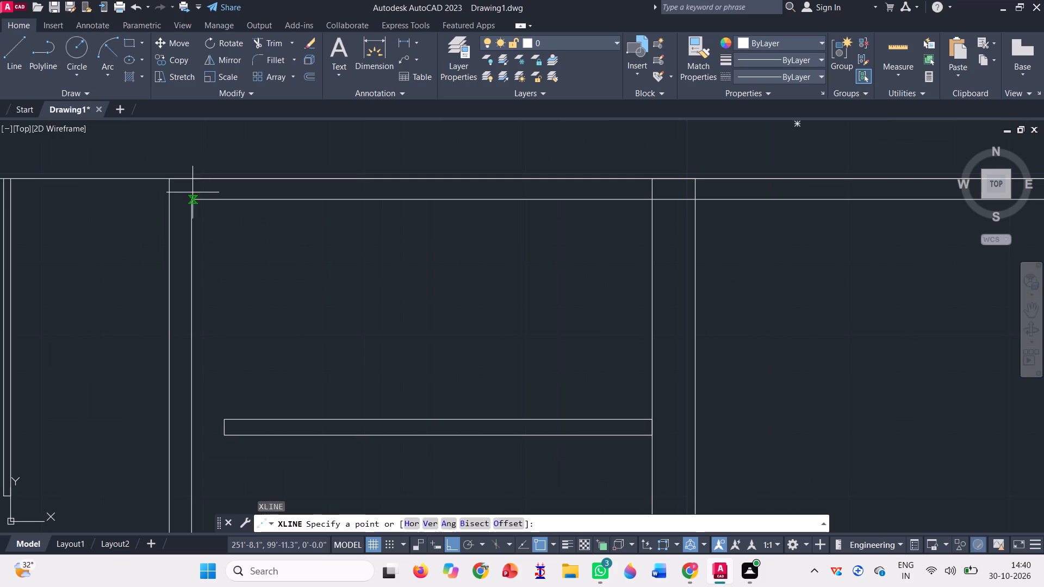
{"action": "left_click", "coordinate": [210, 201]}
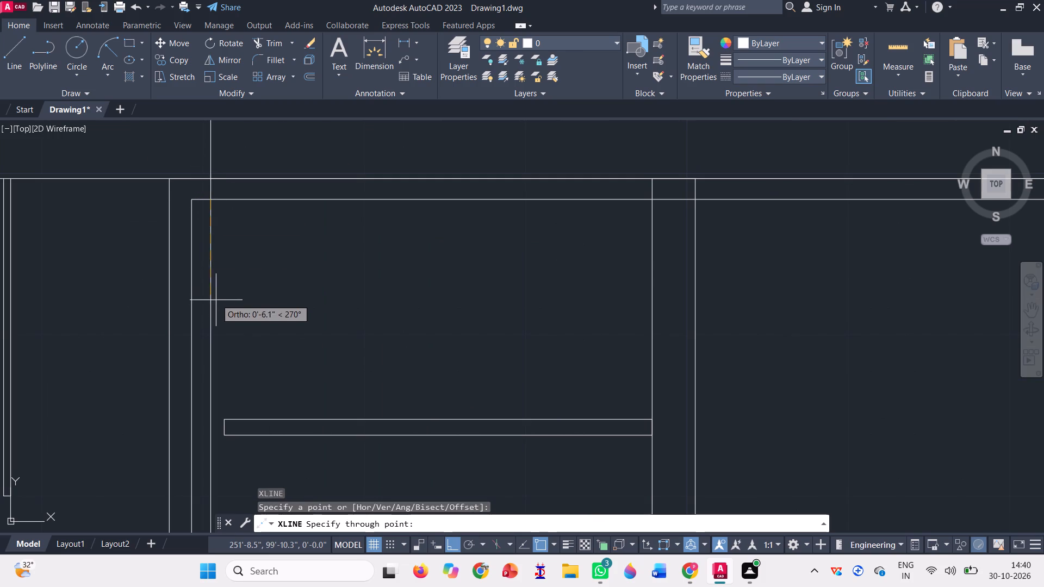
{"action": "left_click", "coordinate": [217, 303]}
{"action": "scroll", "coordinate": [214, 256], "scroll_direction": "down", "scroll_amount": 3}
{"action": "key", "text": "space"}
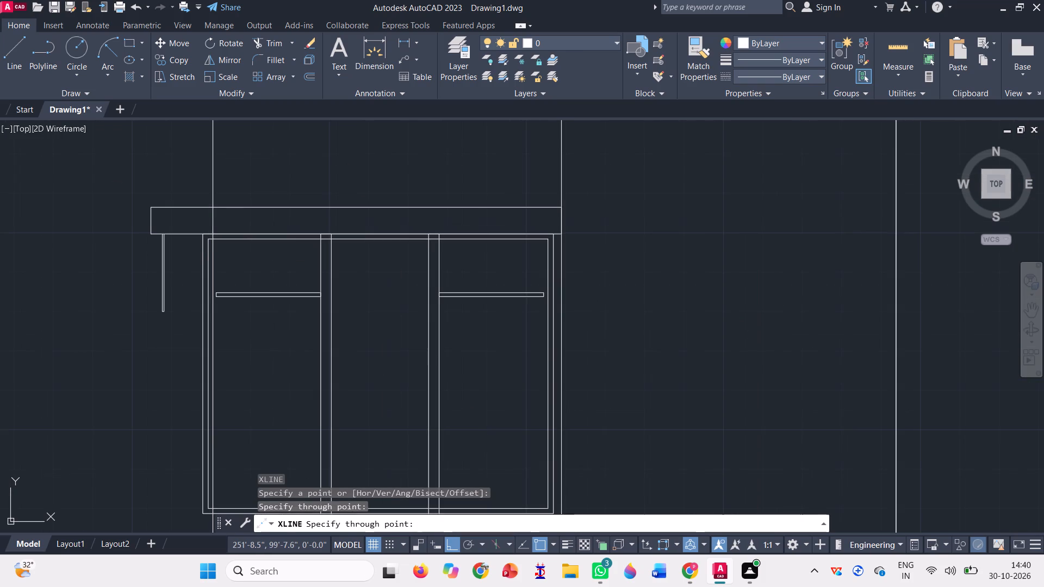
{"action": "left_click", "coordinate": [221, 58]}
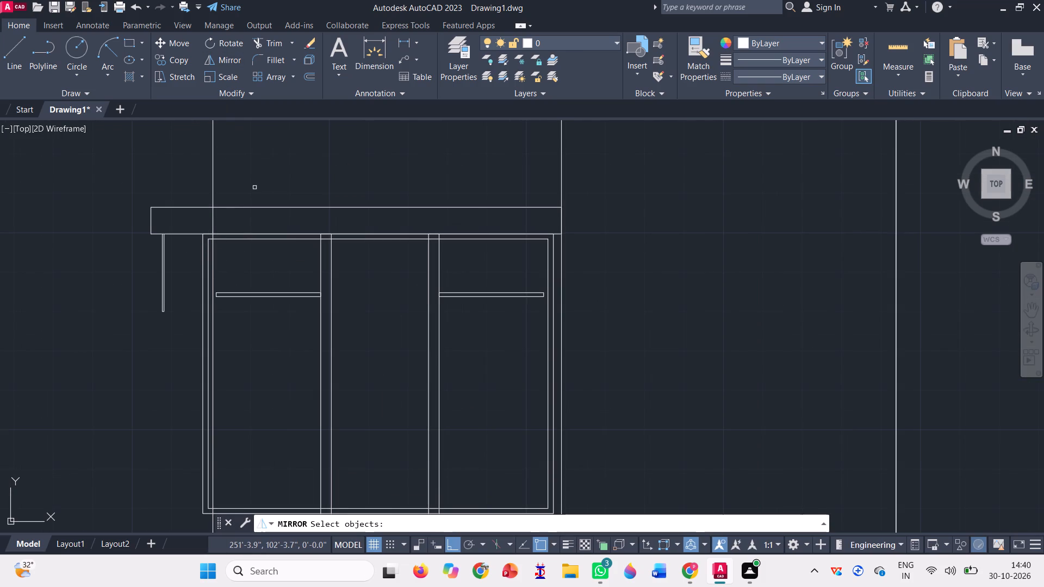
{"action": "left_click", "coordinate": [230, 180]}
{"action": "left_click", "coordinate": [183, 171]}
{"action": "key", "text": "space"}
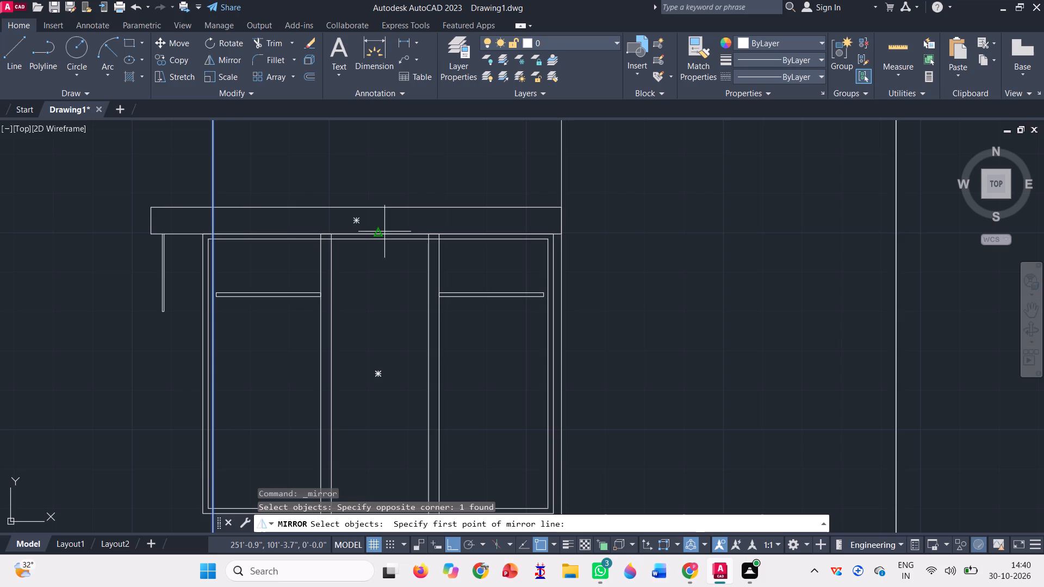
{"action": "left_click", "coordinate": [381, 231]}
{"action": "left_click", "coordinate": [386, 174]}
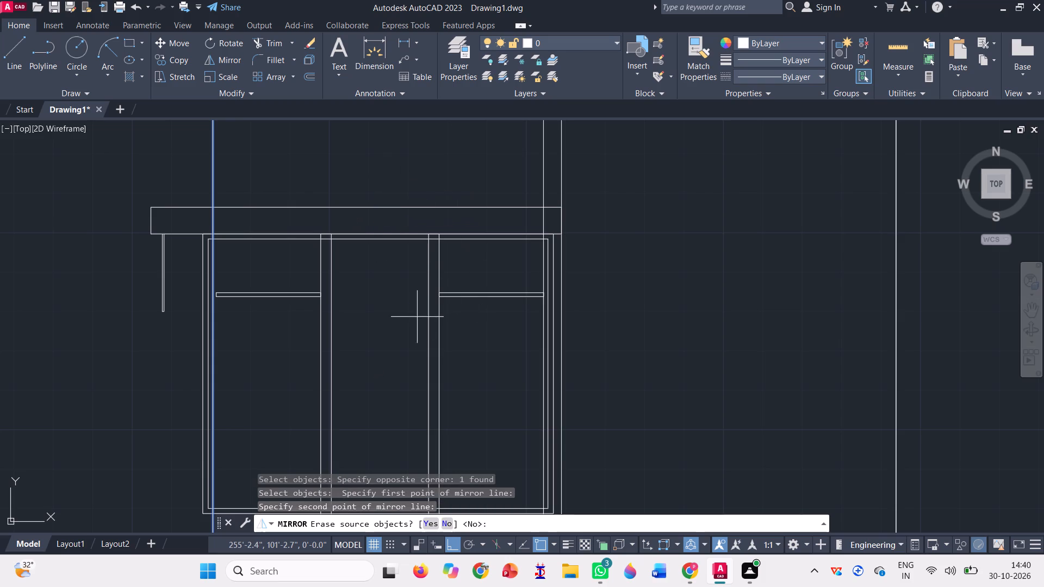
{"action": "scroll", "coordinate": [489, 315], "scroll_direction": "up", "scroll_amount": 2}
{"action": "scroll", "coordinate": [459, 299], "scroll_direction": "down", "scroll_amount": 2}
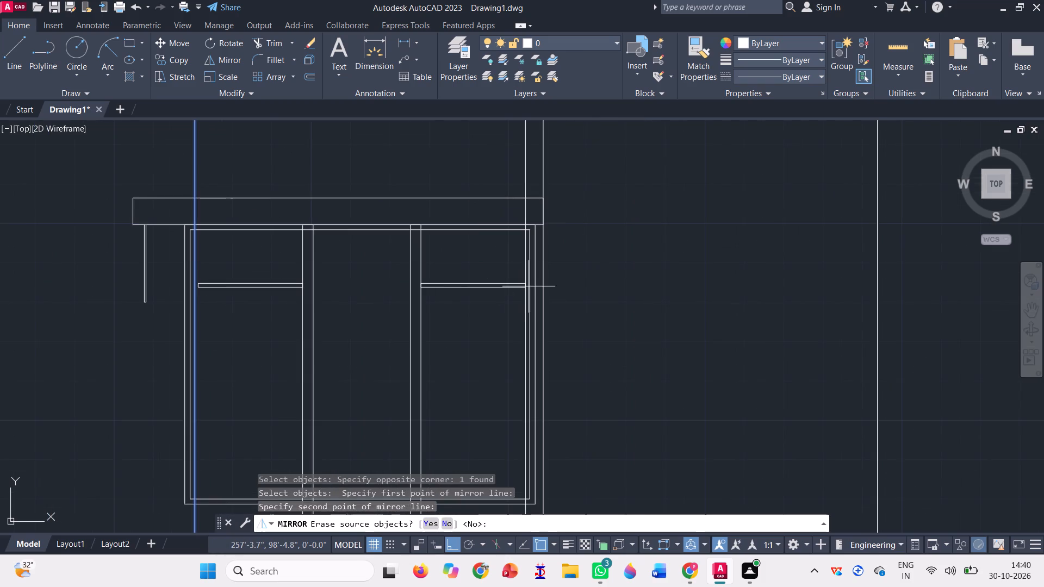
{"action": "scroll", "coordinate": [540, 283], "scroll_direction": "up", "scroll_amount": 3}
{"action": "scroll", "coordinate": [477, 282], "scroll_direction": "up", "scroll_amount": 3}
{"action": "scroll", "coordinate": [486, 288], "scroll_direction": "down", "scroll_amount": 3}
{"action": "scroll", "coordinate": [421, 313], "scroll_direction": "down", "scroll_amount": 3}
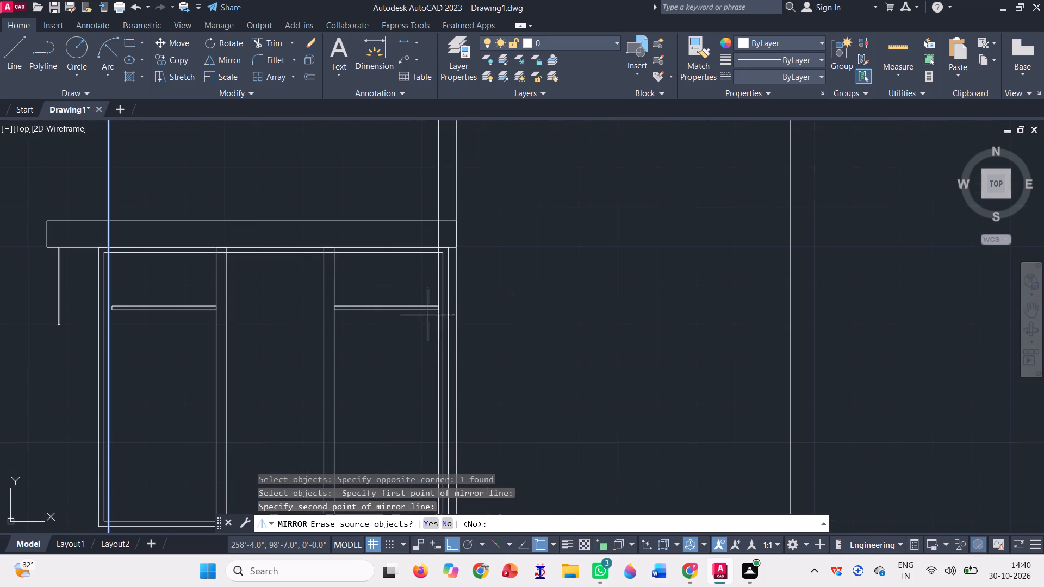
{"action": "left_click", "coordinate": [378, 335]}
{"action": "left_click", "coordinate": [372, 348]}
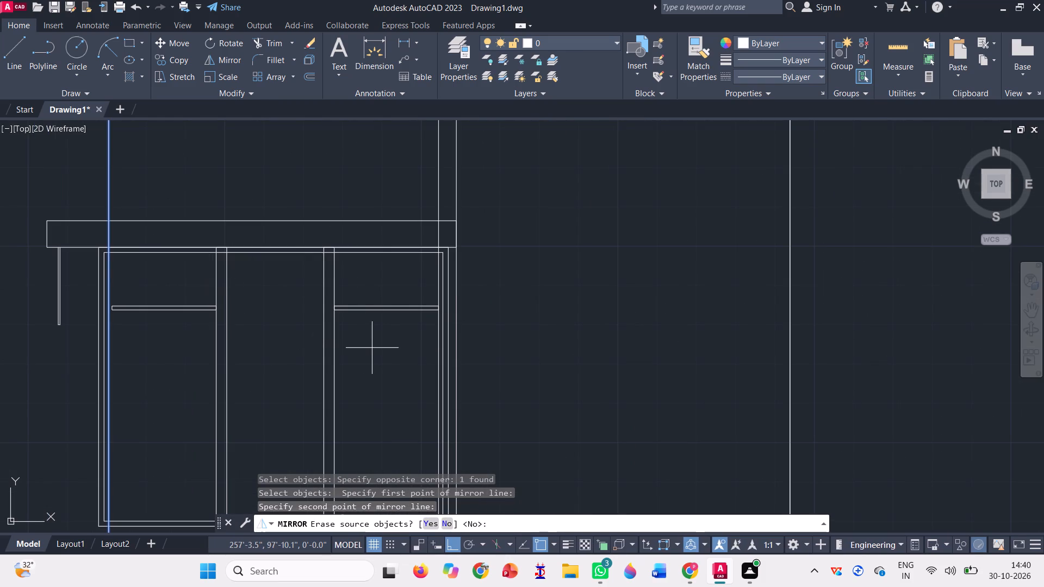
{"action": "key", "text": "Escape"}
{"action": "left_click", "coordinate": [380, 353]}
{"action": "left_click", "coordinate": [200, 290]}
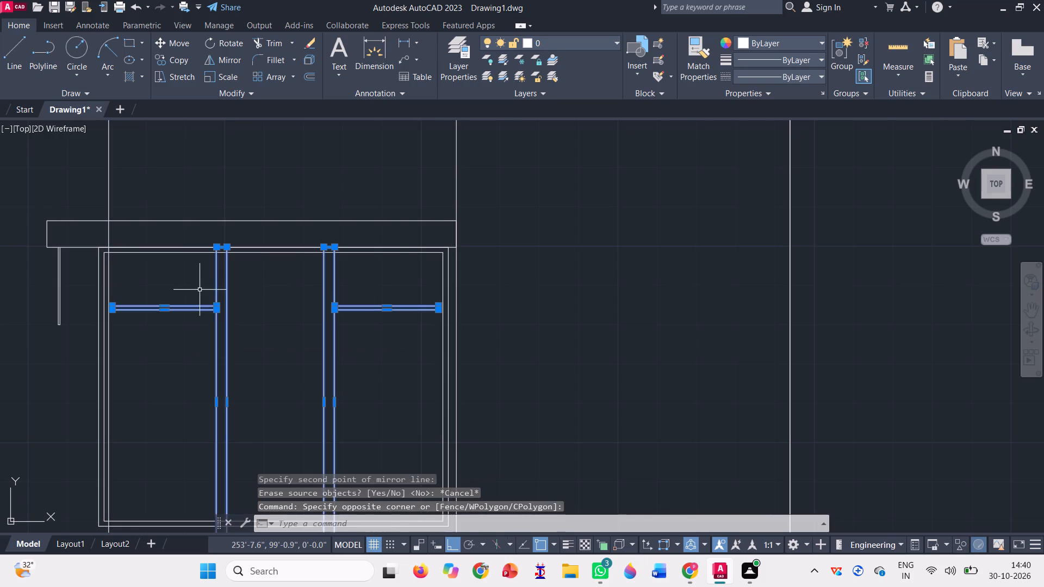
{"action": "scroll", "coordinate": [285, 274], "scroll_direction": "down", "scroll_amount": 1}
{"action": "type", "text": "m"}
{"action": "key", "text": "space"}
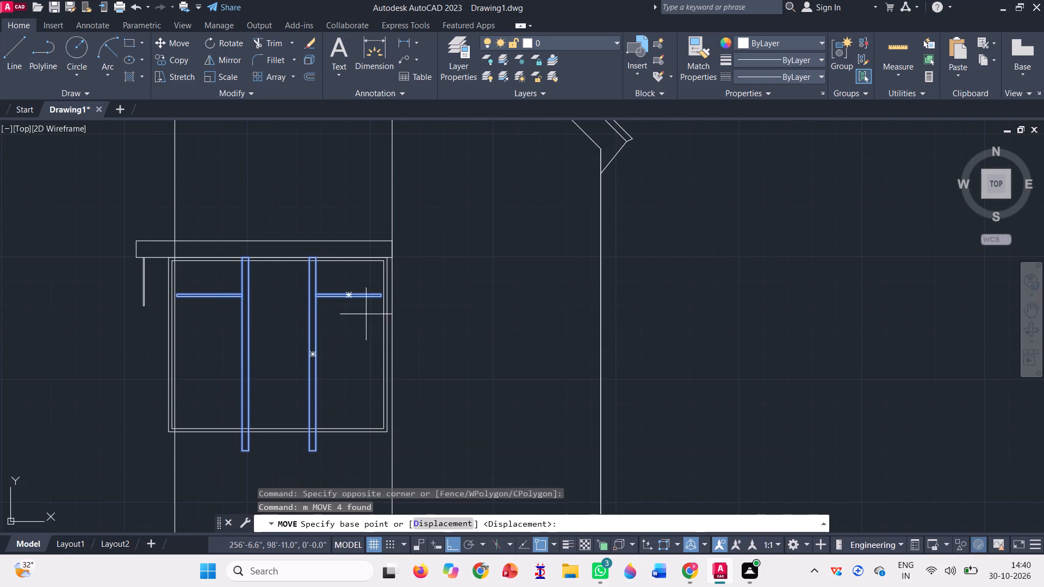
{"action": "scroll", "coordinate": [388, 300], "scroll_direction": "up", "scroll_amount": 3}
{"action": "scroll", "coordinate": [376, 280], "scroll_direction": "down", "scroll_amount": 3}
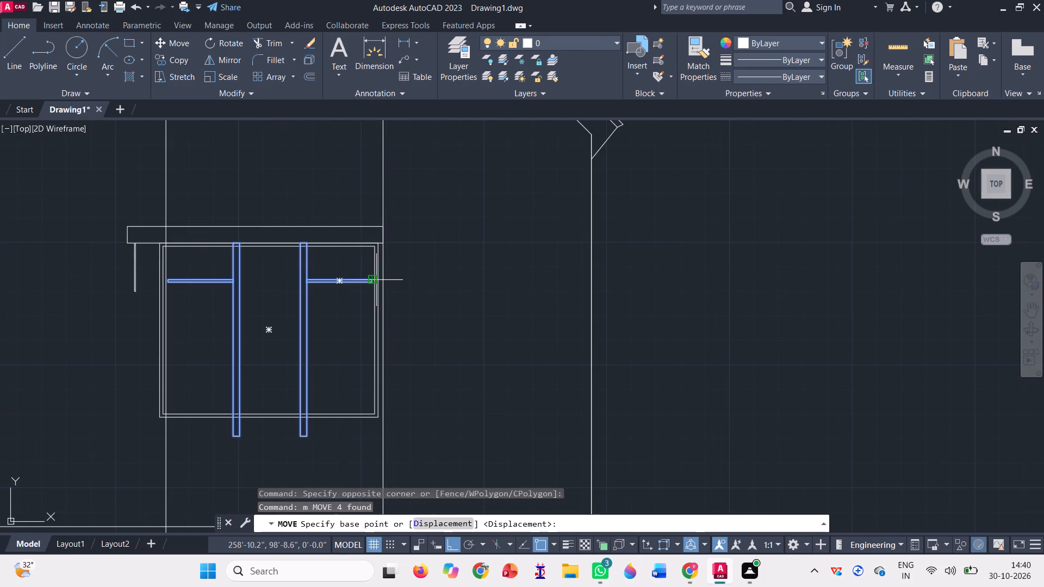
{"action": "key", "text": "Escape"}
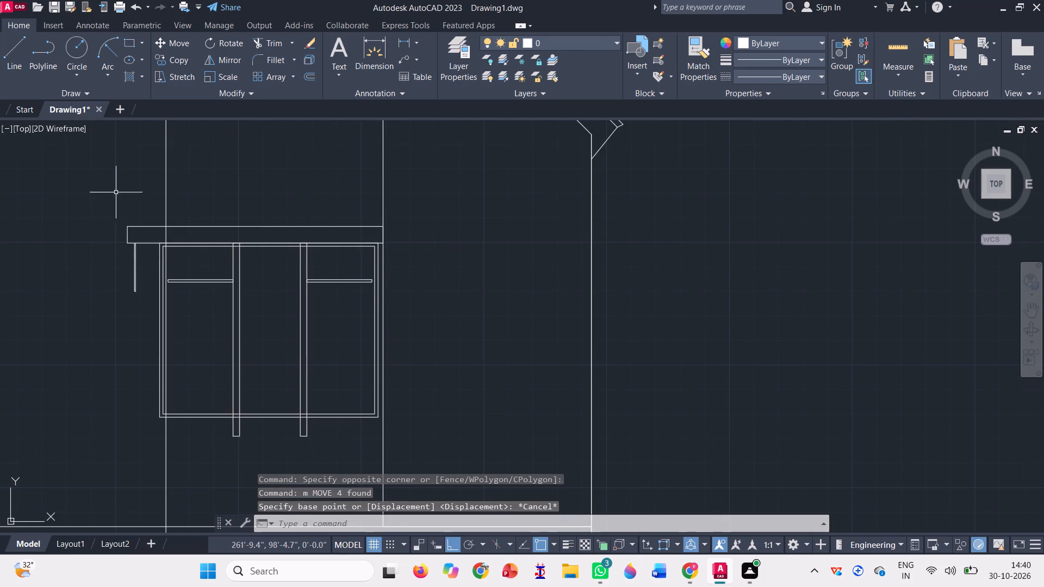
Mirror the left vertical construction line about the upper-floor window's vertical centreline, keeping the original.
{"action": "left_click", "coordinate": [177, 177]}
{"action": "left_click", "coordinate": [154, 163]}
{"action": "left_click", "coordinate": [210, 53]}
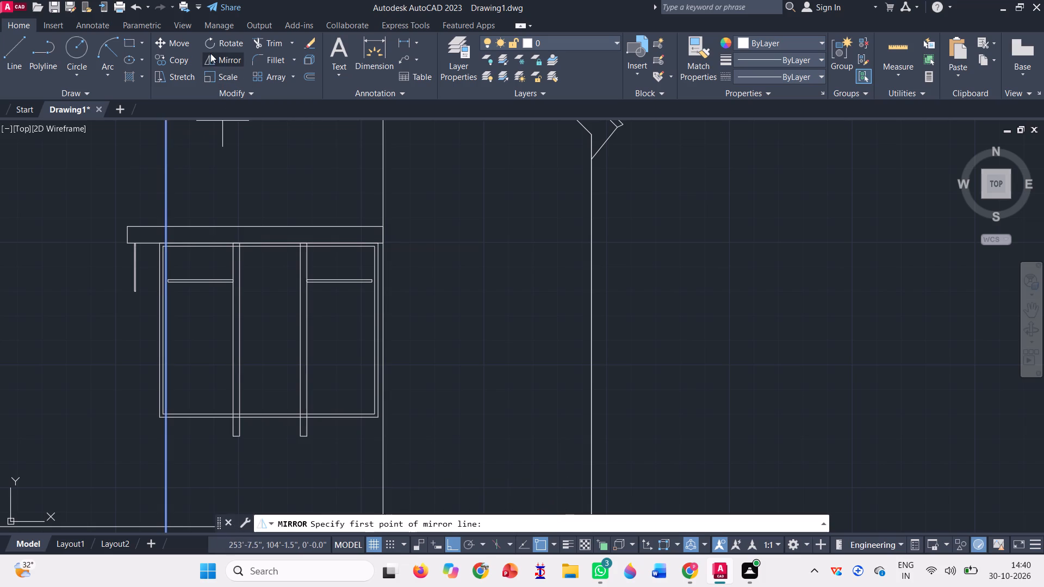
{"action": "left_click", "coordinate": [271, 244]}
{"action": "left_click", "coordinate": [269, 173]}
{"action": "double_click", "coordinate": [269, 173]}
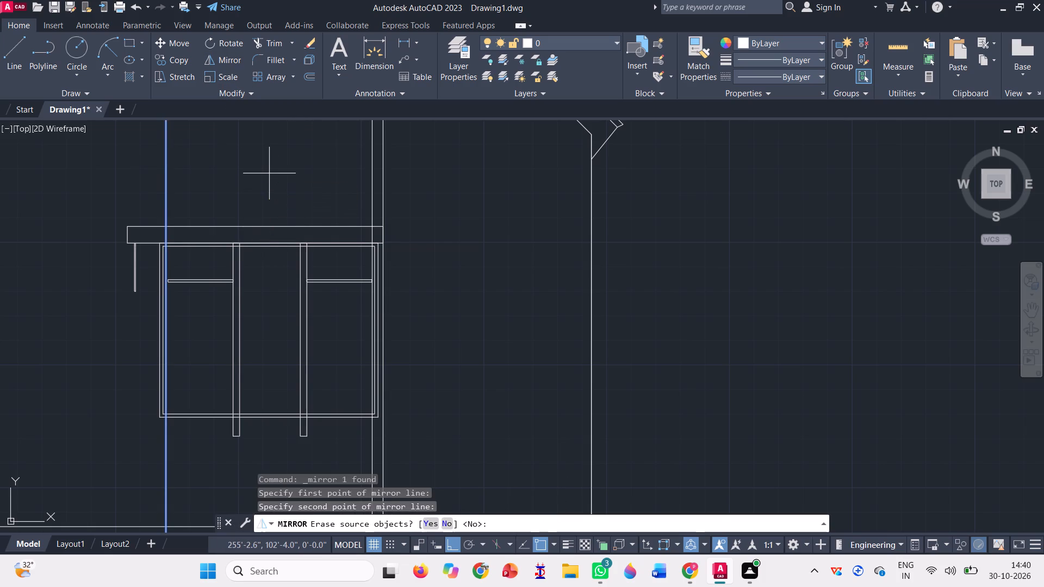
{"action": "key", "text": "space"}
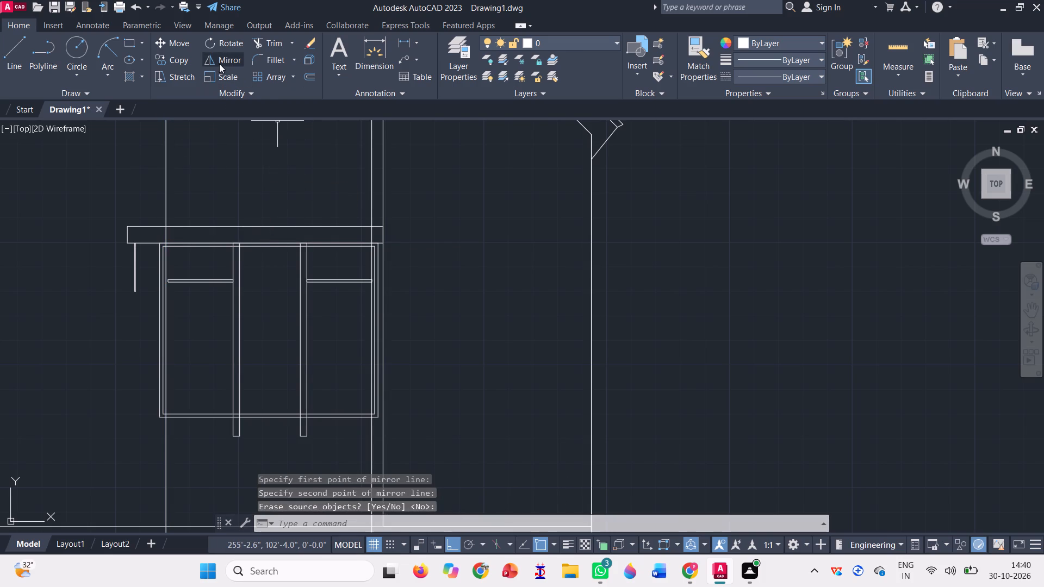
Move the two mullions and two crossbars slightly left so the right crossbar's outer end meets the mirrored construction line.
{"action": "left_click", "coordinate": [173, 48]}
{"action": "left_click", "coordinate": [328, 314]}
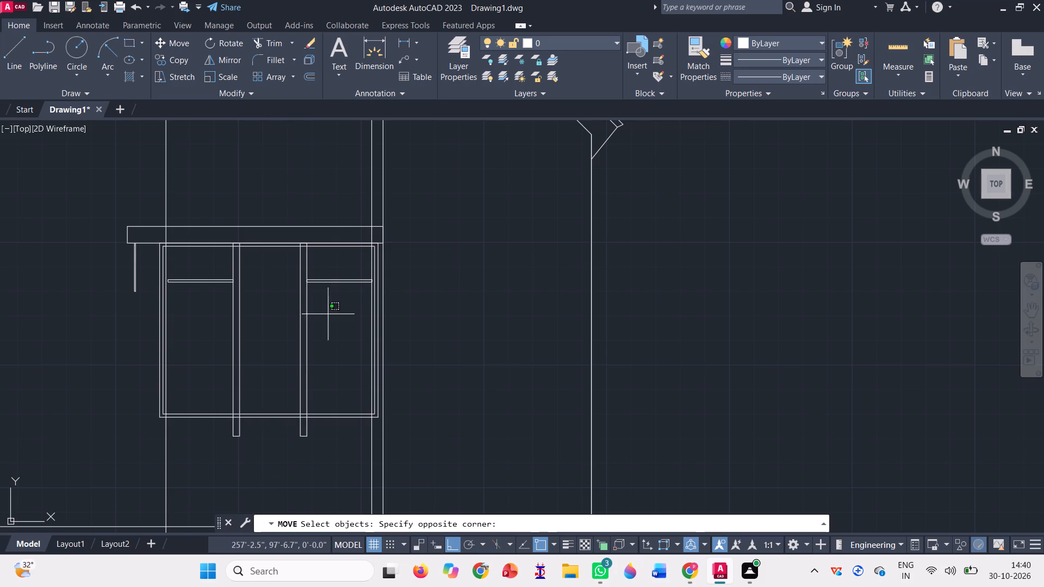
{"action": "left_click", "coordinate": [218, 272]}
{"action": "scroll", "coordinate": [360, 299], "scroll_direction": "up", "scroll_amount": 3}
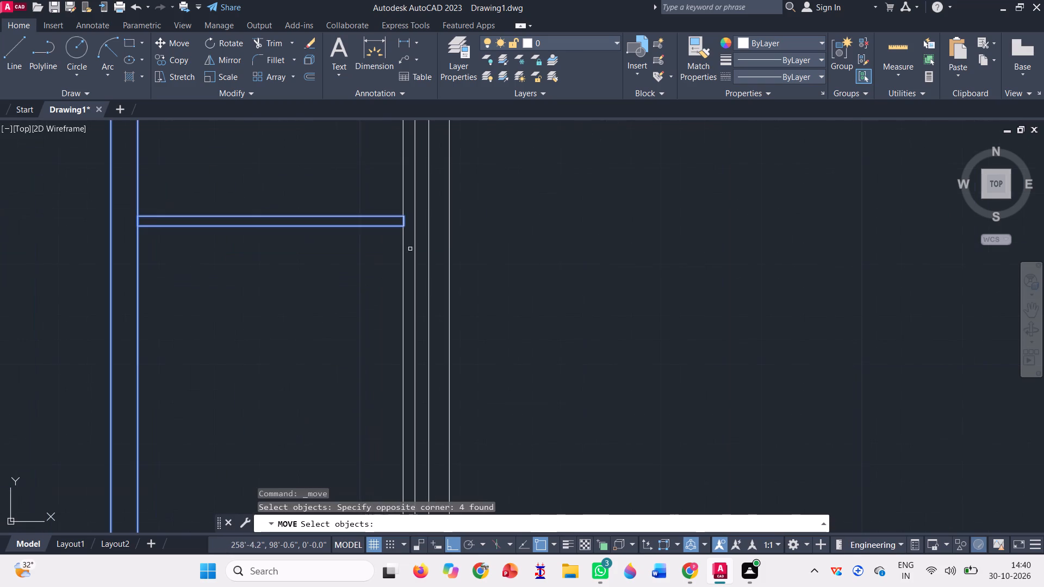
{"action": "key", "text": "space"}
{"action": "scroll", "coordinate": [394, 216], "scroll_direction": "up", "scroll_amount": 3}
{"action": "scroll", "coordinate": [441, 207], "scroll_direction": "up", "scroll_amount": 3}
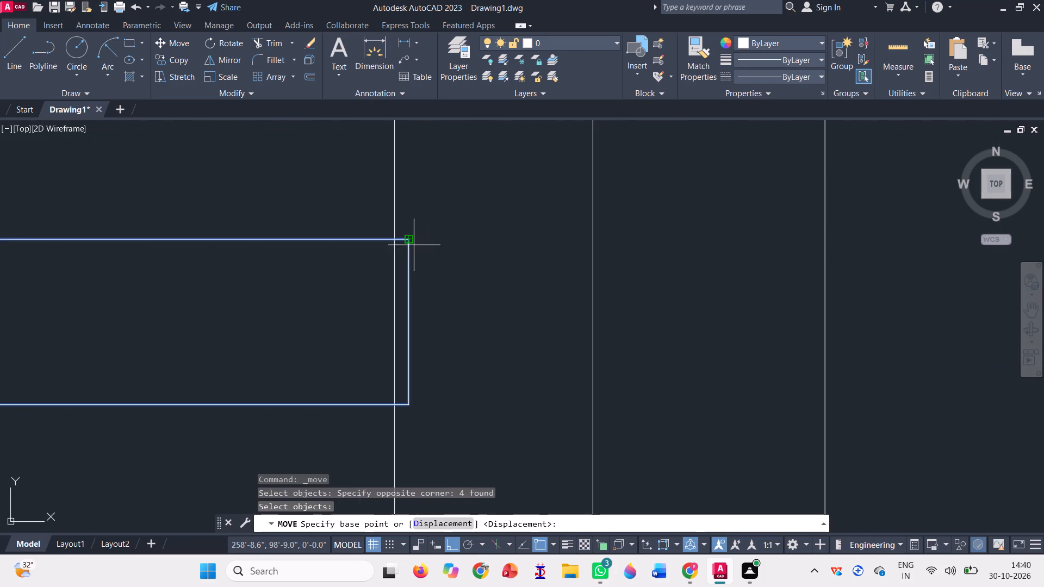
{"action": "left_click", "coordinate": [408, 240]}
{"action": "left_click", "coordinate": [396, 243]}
Move the left vertical construction line slightly right along the inner frame's top edge, closer to the left crossbar's outer end.
{"action": "scroll", "coordinate": [431, 239], "scroll_direction": "down", "scroll_amount": 2}
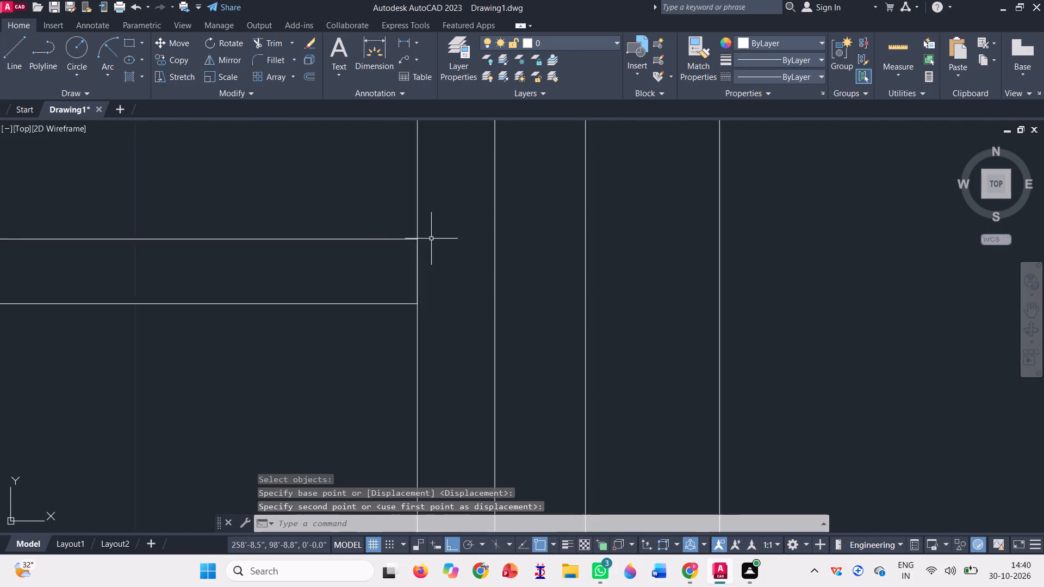
{"action": "scroll", "coordinate": [431, 239], "scroll_direction": "down", "scroll_amount": 5}
{"action": "scroll", "coordinate": [575, 274], "scroll_direction": "down", "scroll_amount": 1}
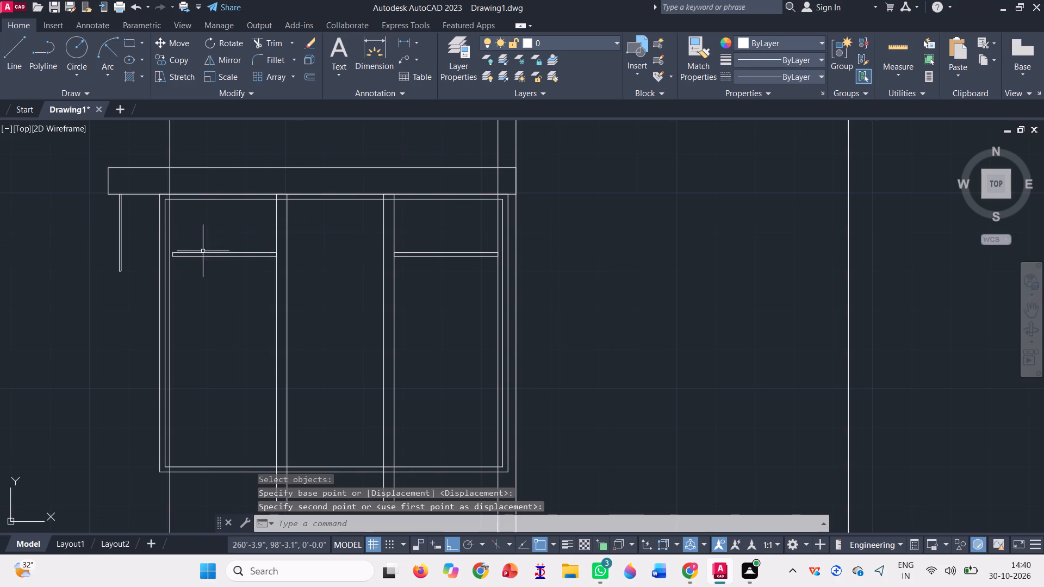
{"action": "scroll", "coordinate": [198, 257], "scroll_direction": "up", "scroll_amount": 1}
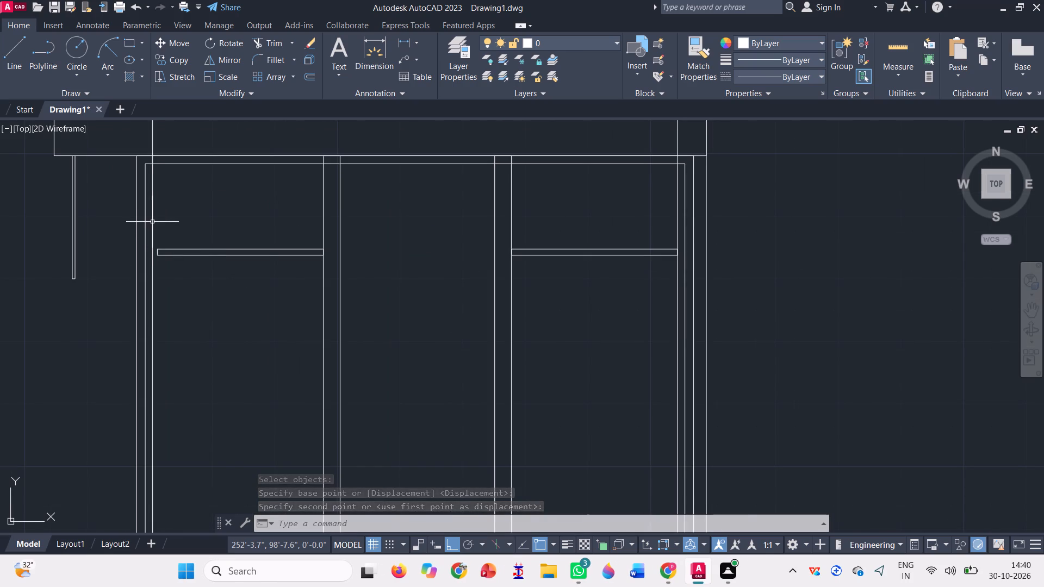
{"action": "left_click", "coordinate": [152, 222]}
{"action": "key", "text": "m"}
{"action": "key", "text": "space"}
{"action": "scroll", "coordinate": [162, 167], "scroll_direction": "up", "scroll_amount": 3}
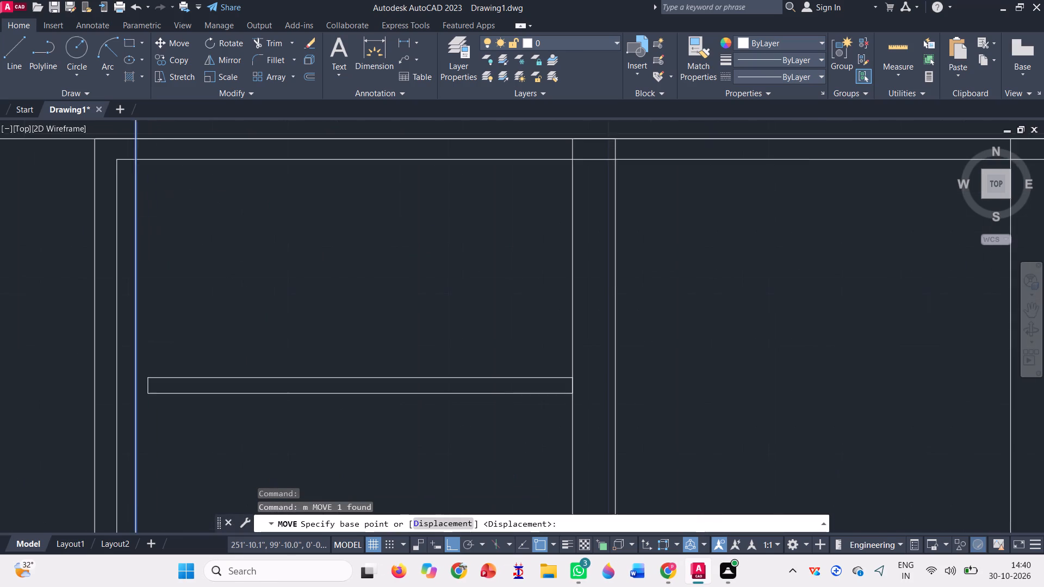
{"action": "left_click", "coordinate": [120, 152]}
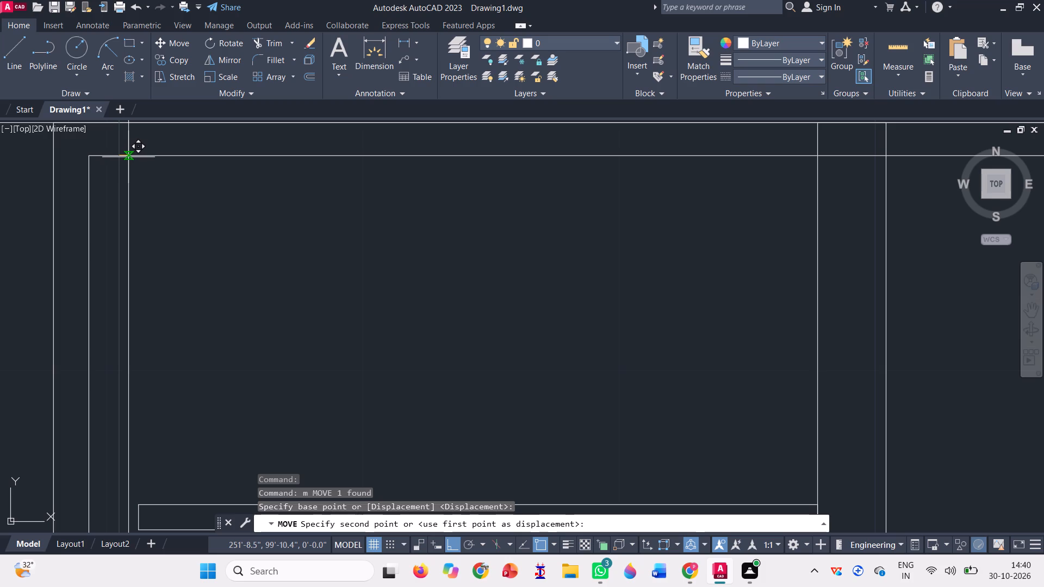
{"action": "left_click", "coordinate": [129, 157]}
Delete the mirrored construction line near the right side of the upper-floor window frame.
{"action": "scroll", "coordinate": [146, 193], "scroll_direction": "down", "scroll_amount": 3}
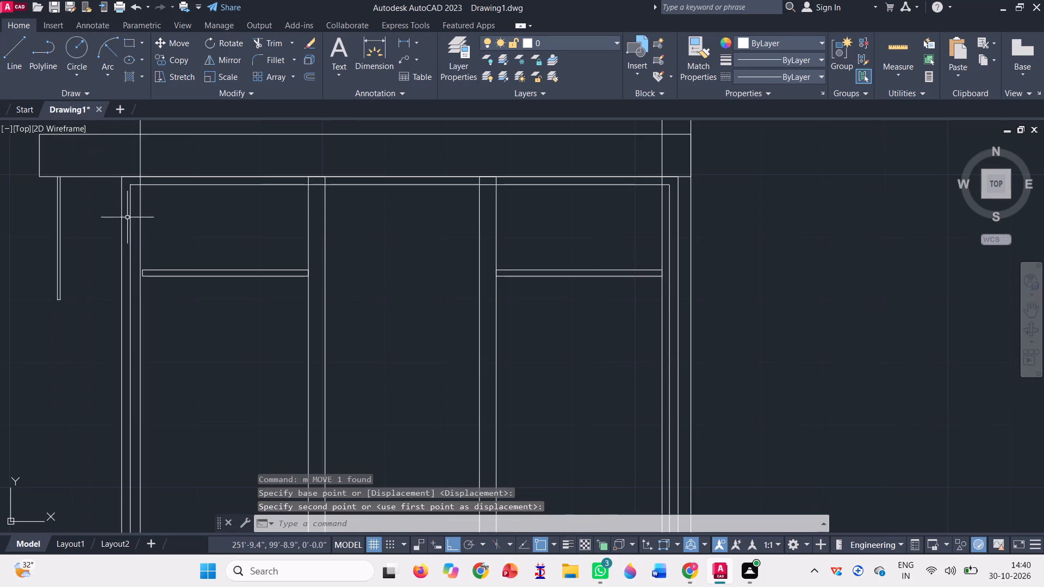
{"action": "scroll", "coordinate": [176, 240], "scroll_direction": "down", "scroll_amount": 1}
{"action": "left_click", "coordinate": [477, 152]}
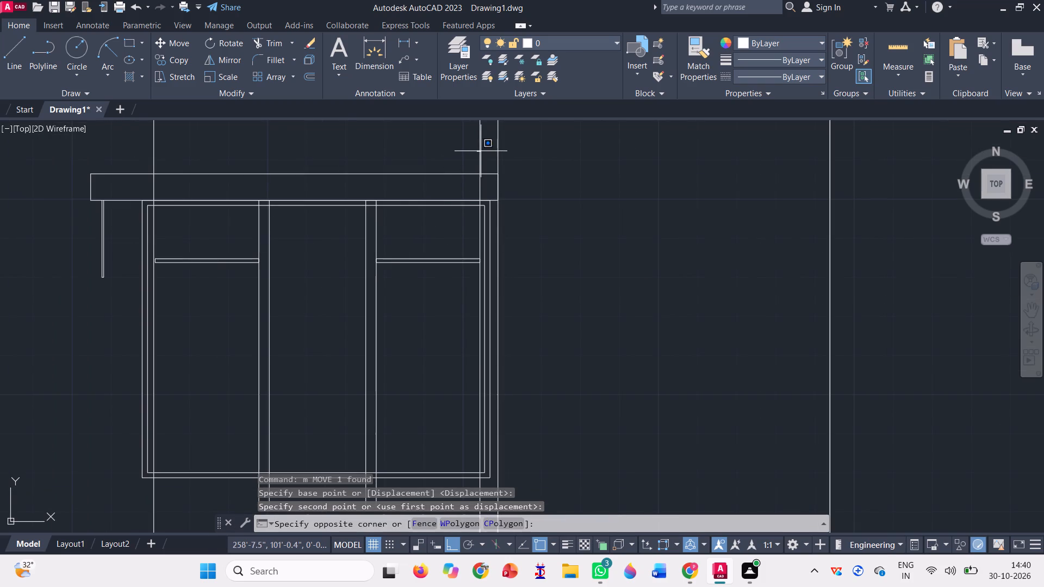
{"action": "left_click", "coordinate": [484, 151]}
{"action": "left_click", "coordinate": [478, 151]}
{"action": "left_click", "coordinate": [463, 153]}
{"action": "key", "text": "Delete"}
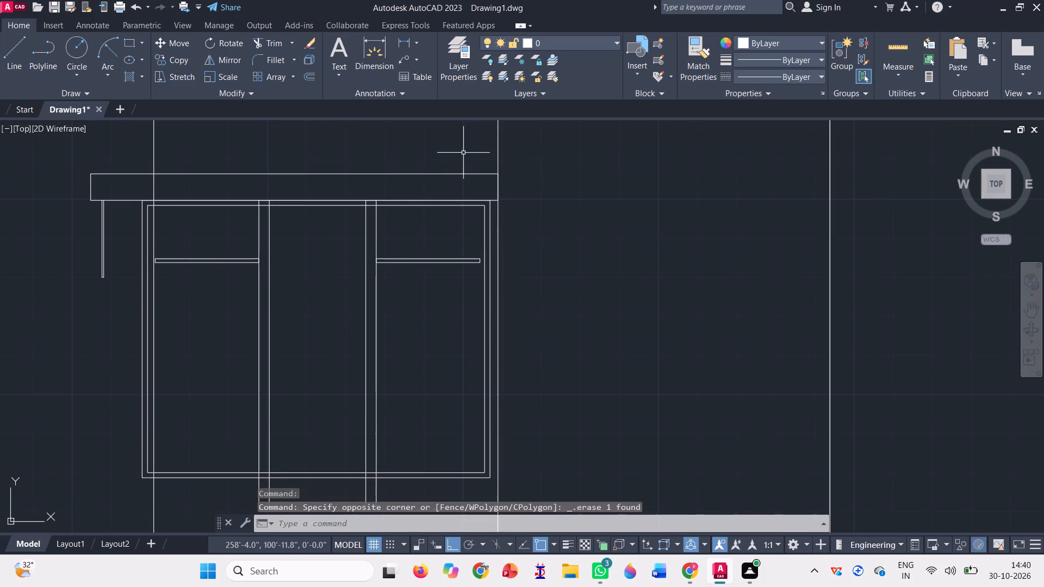
Mirror the repositioned left construction line about the vertical axis through the inner frame's top-edge midpoint, keeping the original.
{"action": "left_click", "coordinate": [228, 53]}
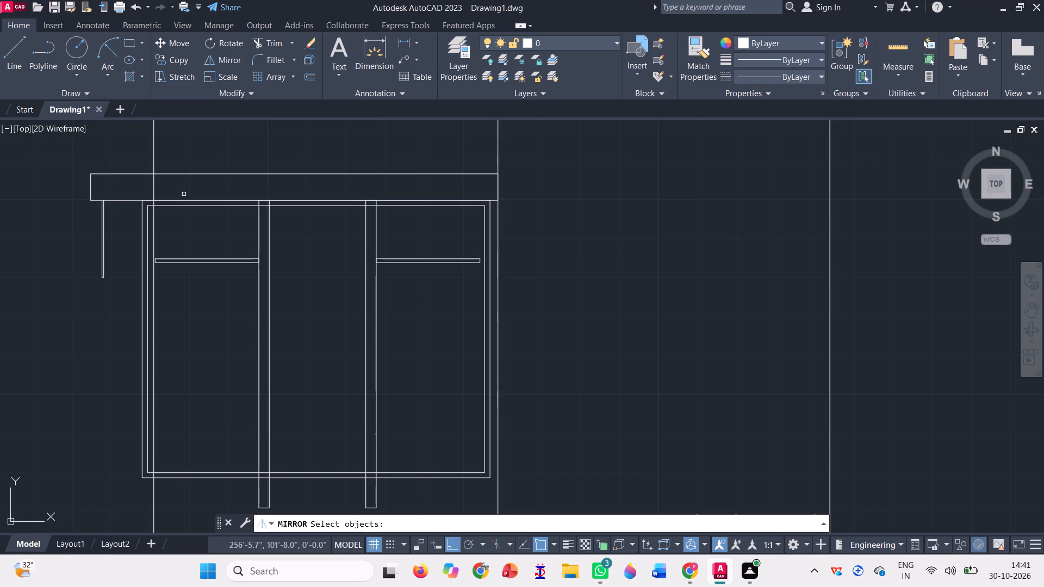
{"action": "left_click", "coordinate": [154, 155]}
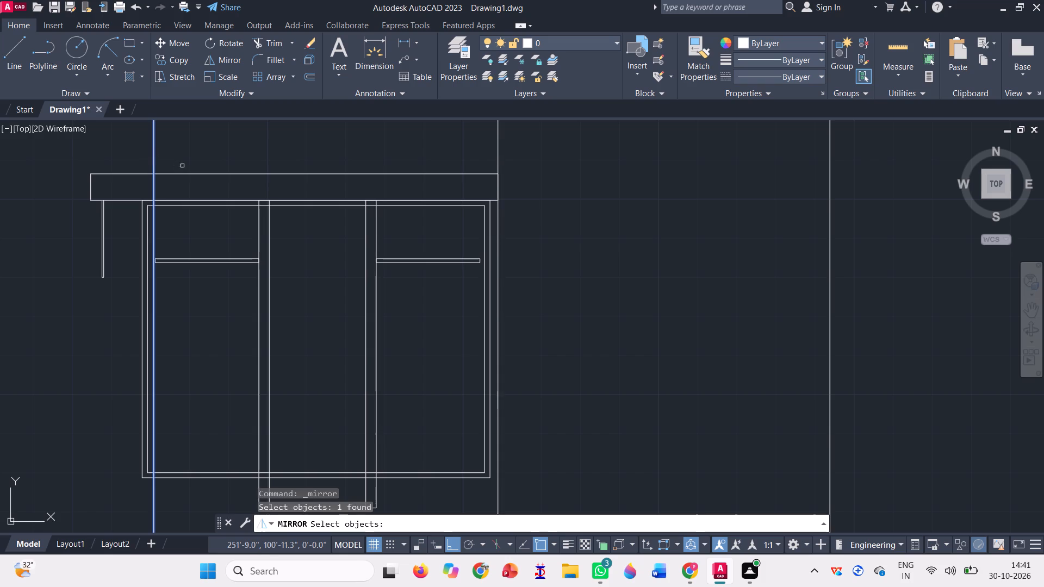
{"action": "key", "text": "space"}
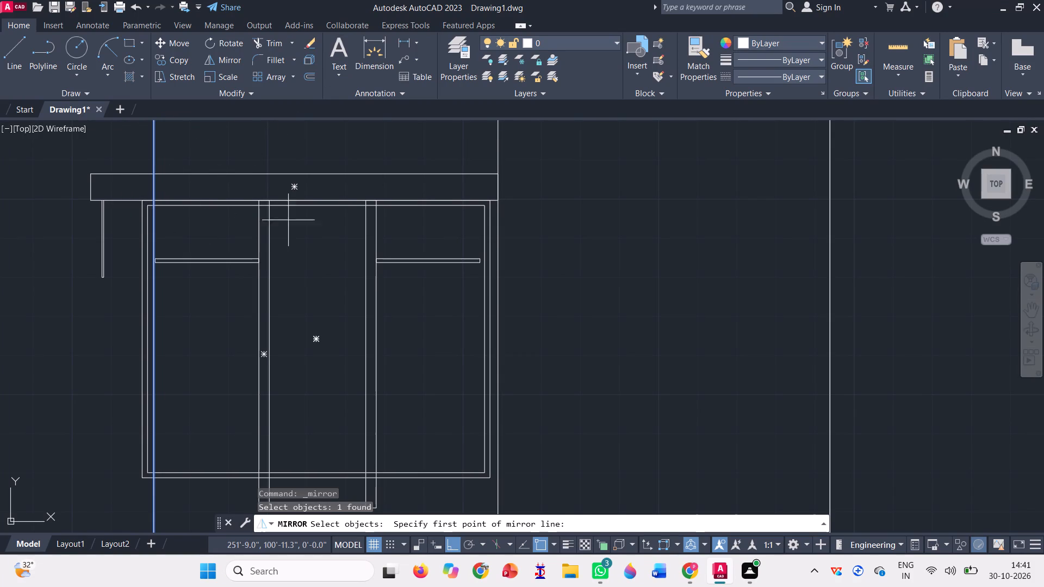
{"action": "left_click", "coordinate": [314, 204]}
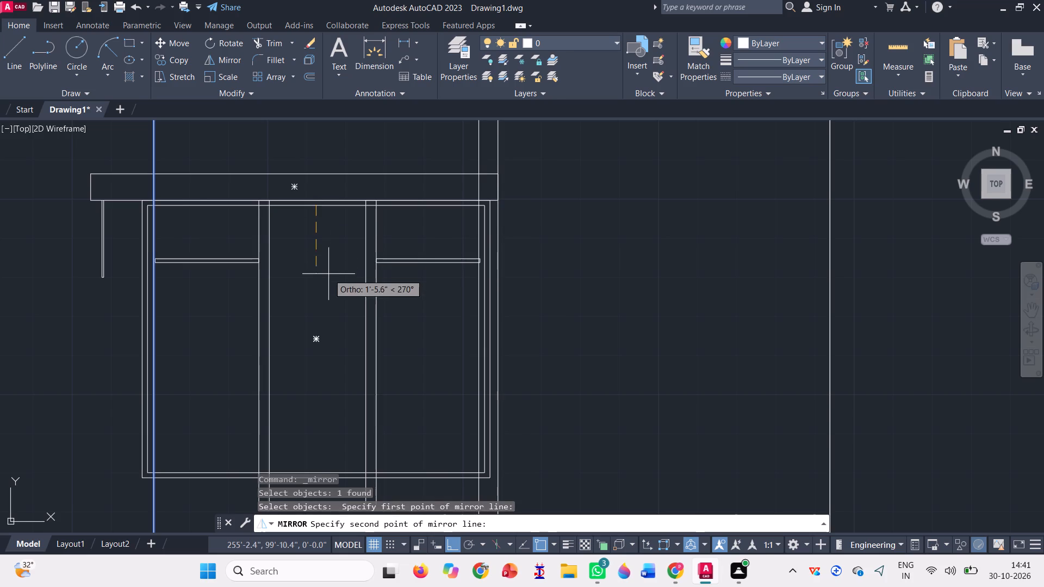
{"action": "left_click", "coordinate": [328, 274]}
{"action": "left_click", "coordinate": [335, 272]}
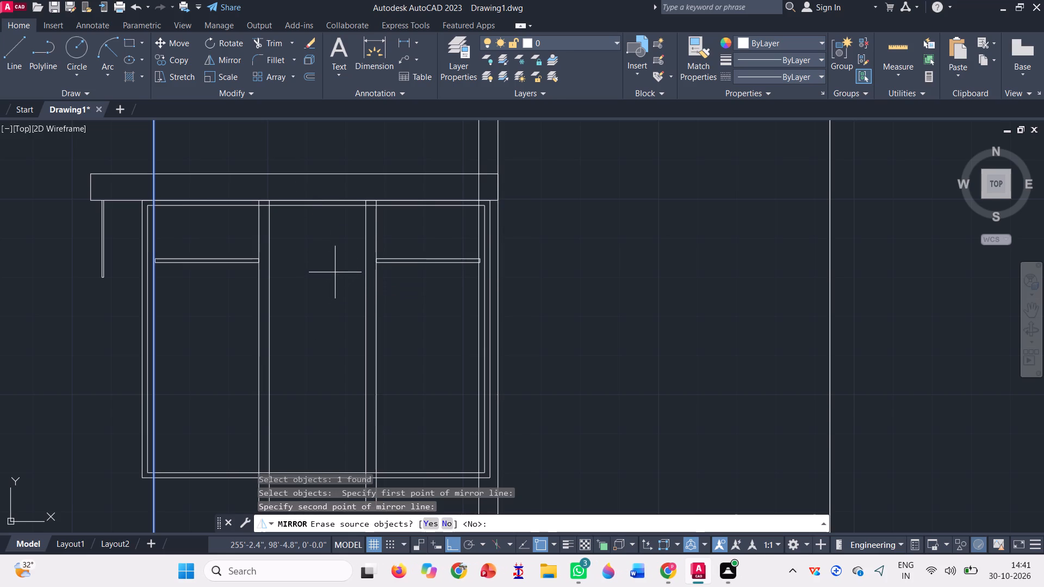
{"action": "key", "text": "space"}
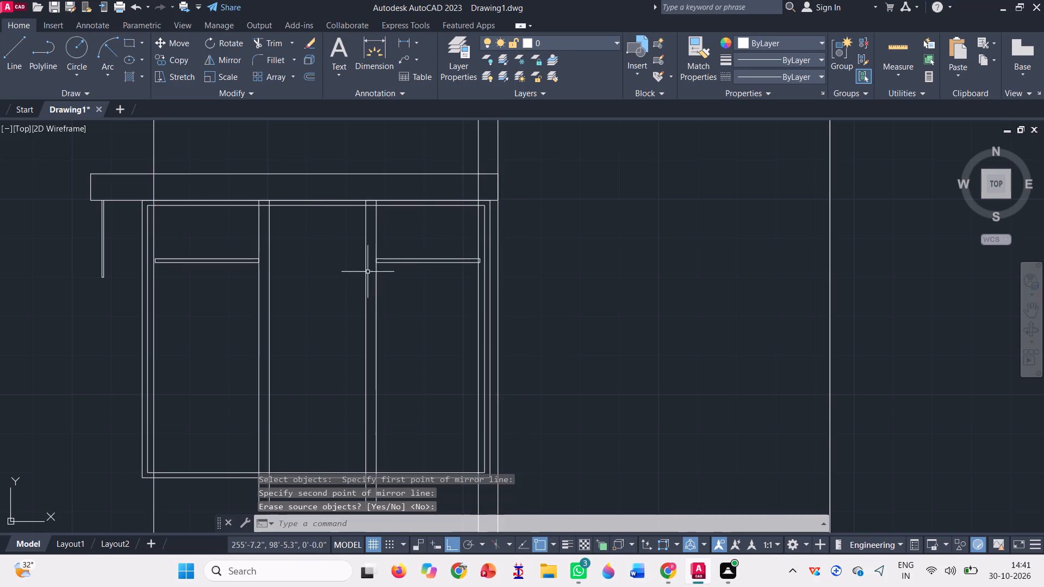
Move the two mullions and two crossbars slightly left so the right crossbar's top outer corner meets the right construction line.
{"action": "left_click", "coordinate": [423, 298]}
{"action": "left_click", "coordinate": [241, 241]}
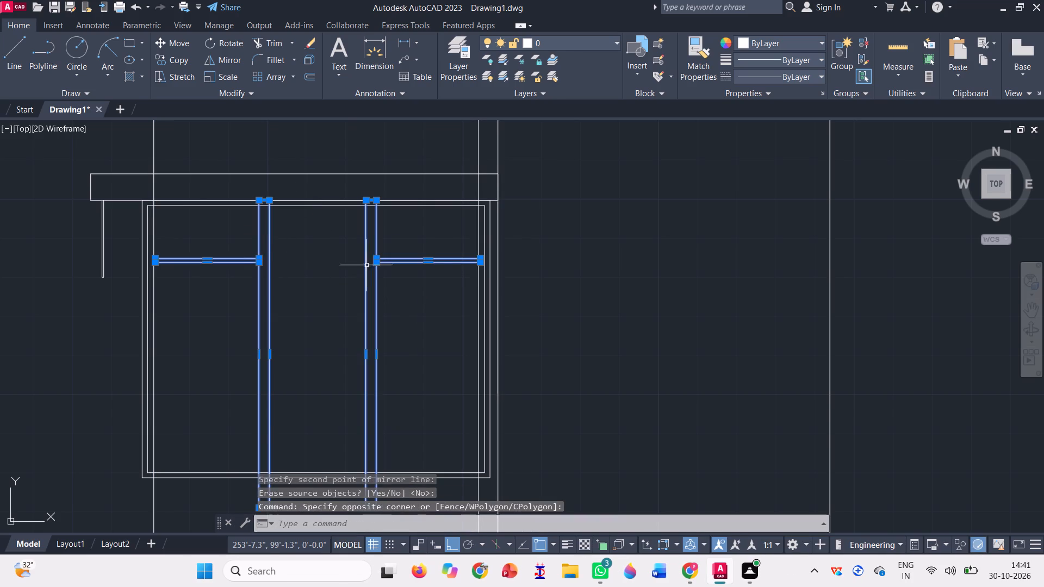
{"action": "scroll", "coordinate": [475, 264], "scroll_direction": "up", "scroll_amount": 5}
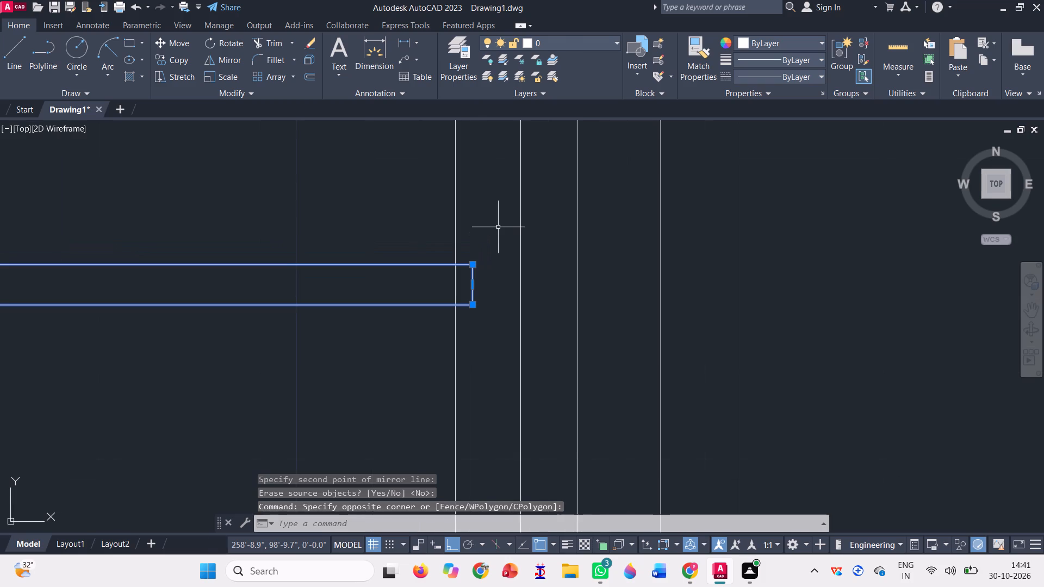
{"action": "type", "text": "m"}
{"action": "key", "text": "space"}
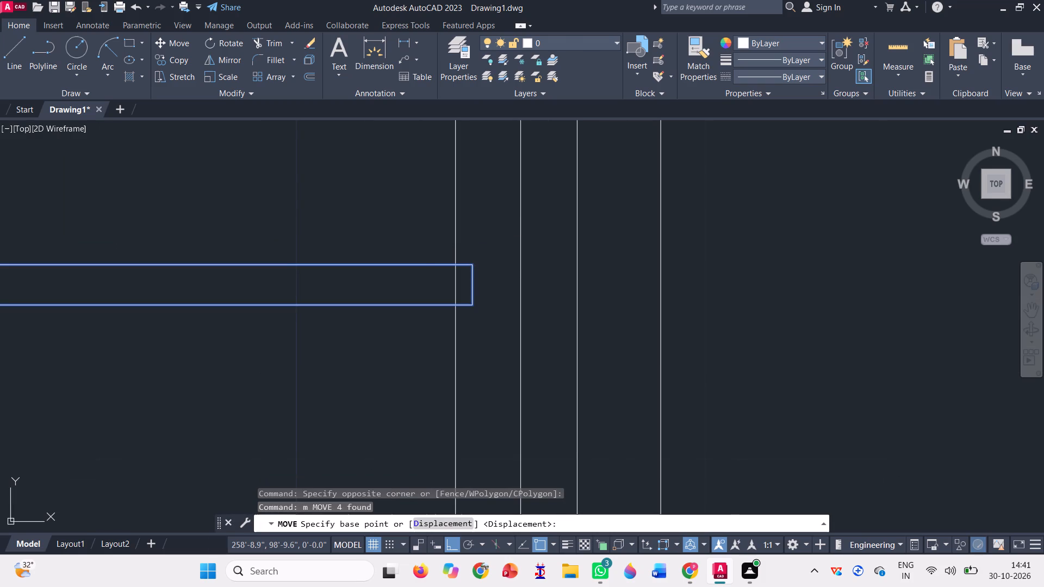
{"action": "scroll", "coordinate": [503, 271], "scroll_direction": "up", "scroll_amount": 2}
{"action": "left_click", "coordinate": [421, 253]}
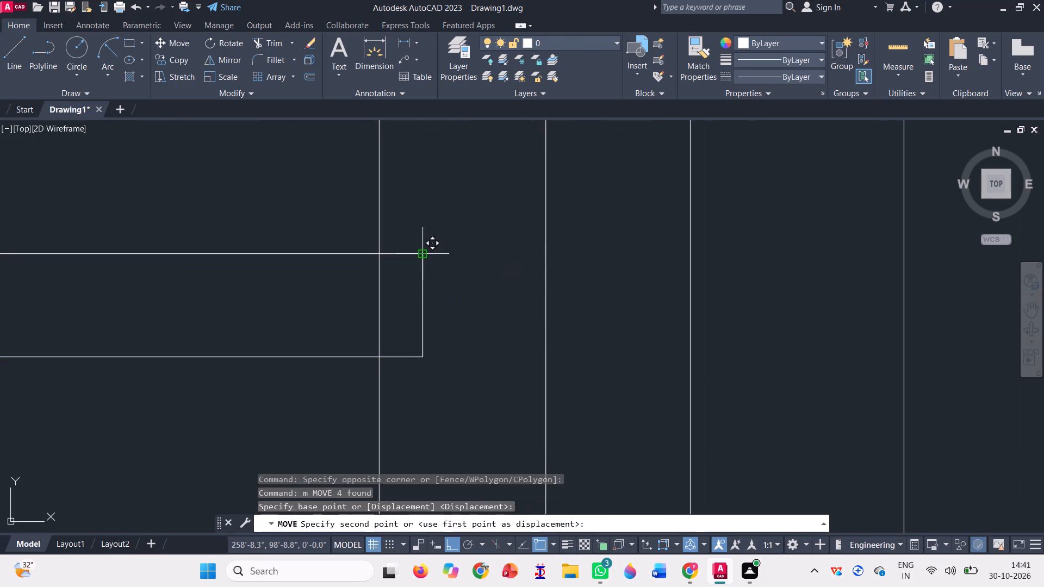
{"action": "left_click", "coordinate": [382, 253]}
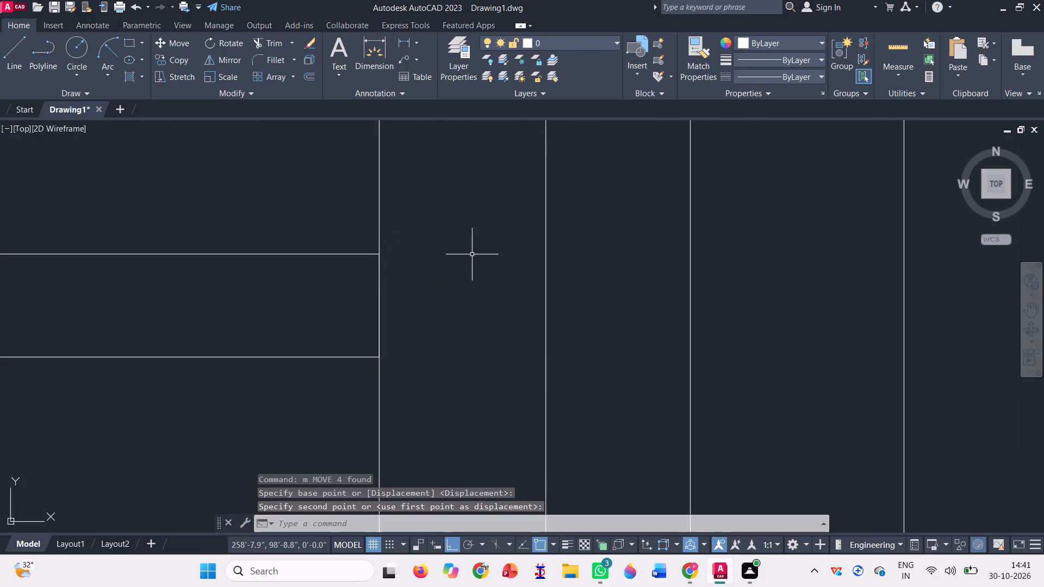
Delete the two vertical construction lines passing through the outer ends of the upper-floor window's crossbars.
{"action": "scroll", "coordinate": [509, 245], "scroll_direction": "down", "scroll_amount": 6}
{"action": "scroll", "coordinate": [581, 266], "scroll_direction": "down", "scroll_amount": 1}
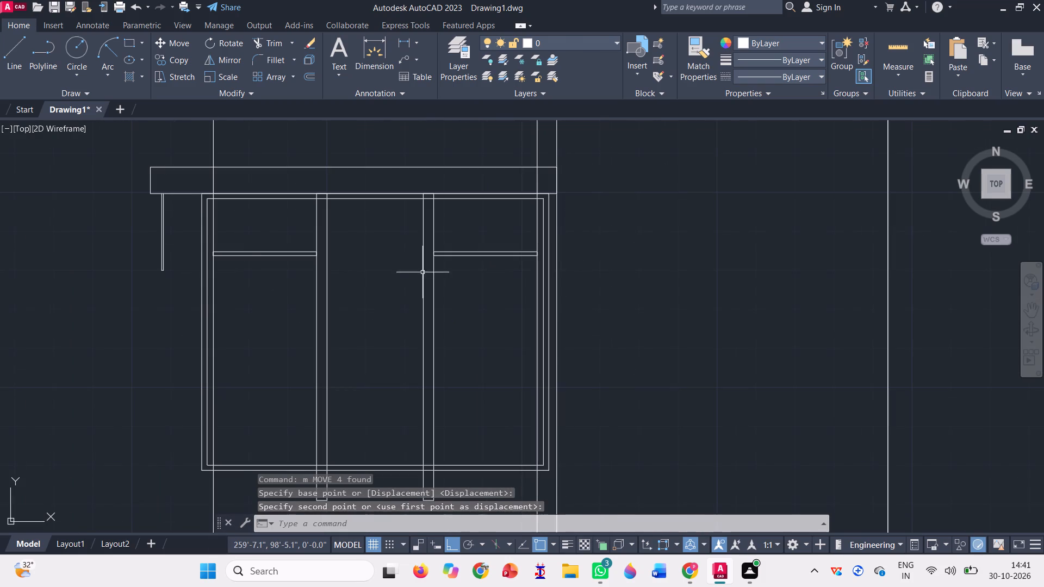
{"action": "scroll", "coordinate": [258, 244], "scroll_direction": "up", "scroll_amount": 3}
{"action": "scroll", "coordinate": [65, 290], "scroll_direction": "up", "scroll_amount": 3}
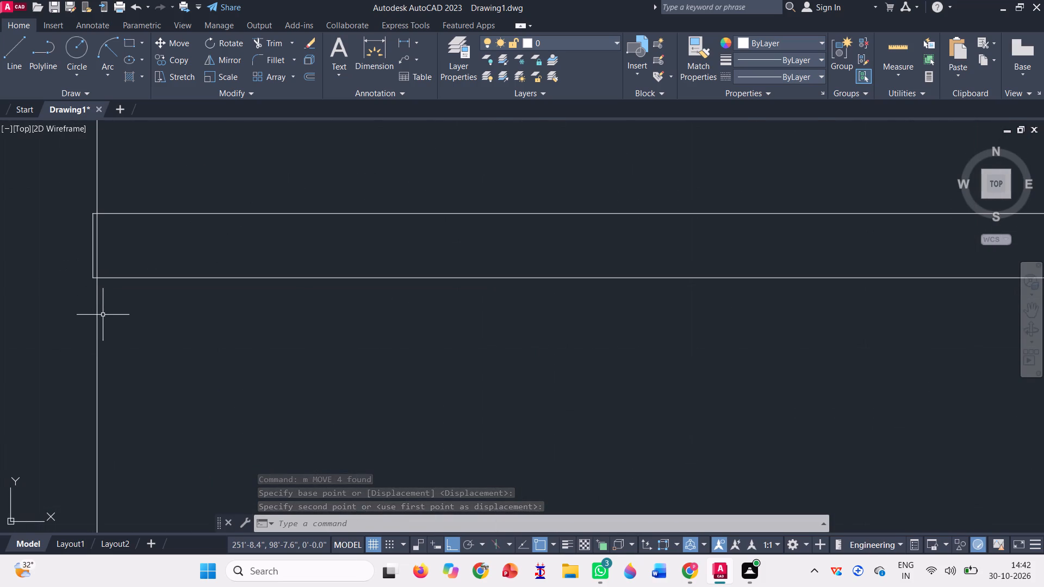
{"action": "left_click", "coordinate": [103, 315]}
{"action": "left_click", "coordinate": [81, 308]}
{"action": "scroll", "coordinate": [83, 306], "scroll_direction": "down", "scroll_amount": 4}
{"action": "scroll", "coordinate": [438, 247], "scroll_direction": "down", "scroll_amount": 3}
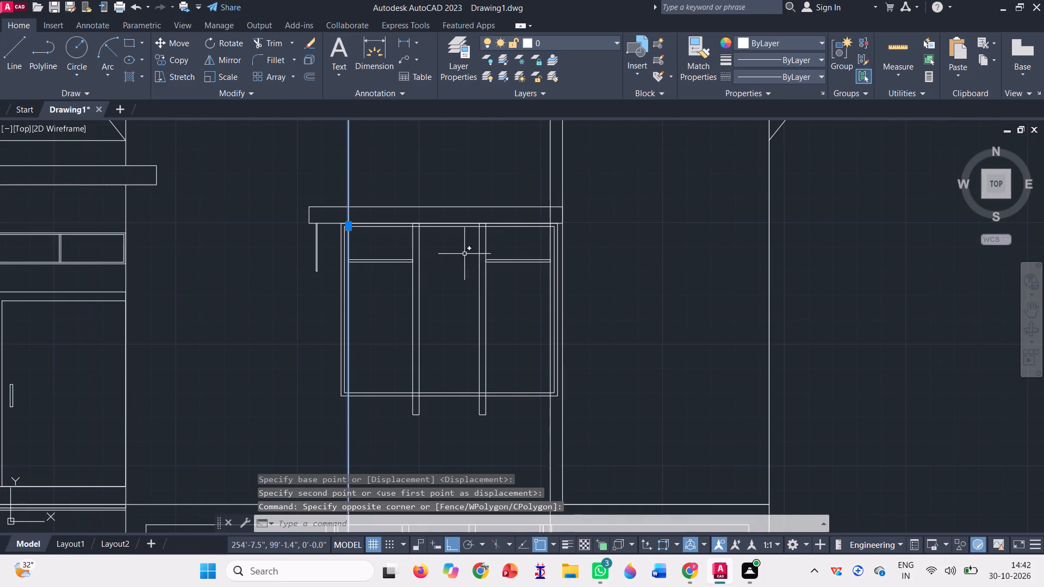
{"action": "left_click", "coordinate": [555, 172]}
{"action": "left_click", "coordinate": [540, 167]}
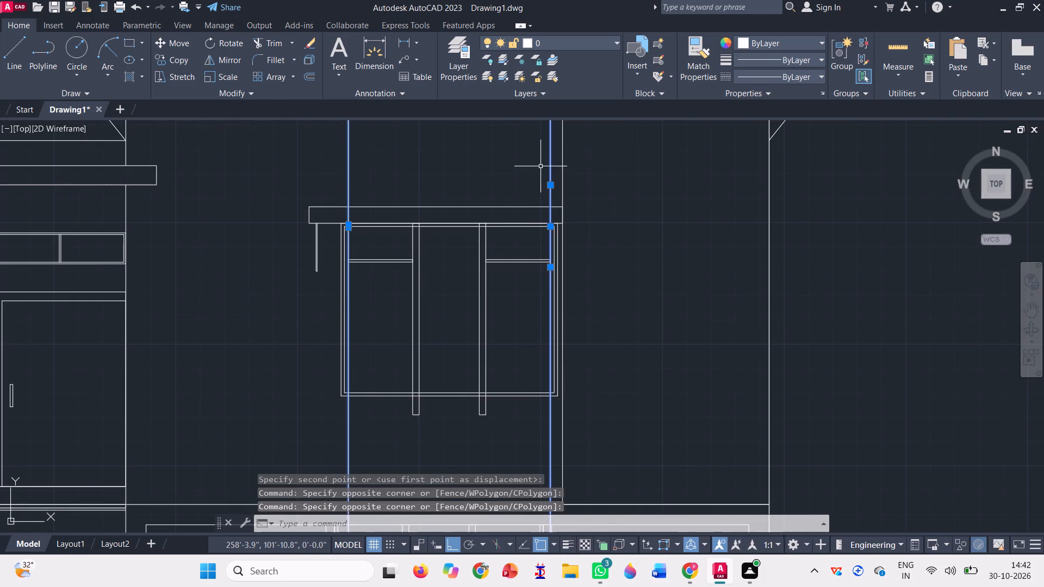
{"action": "key", "text": "Delete"}
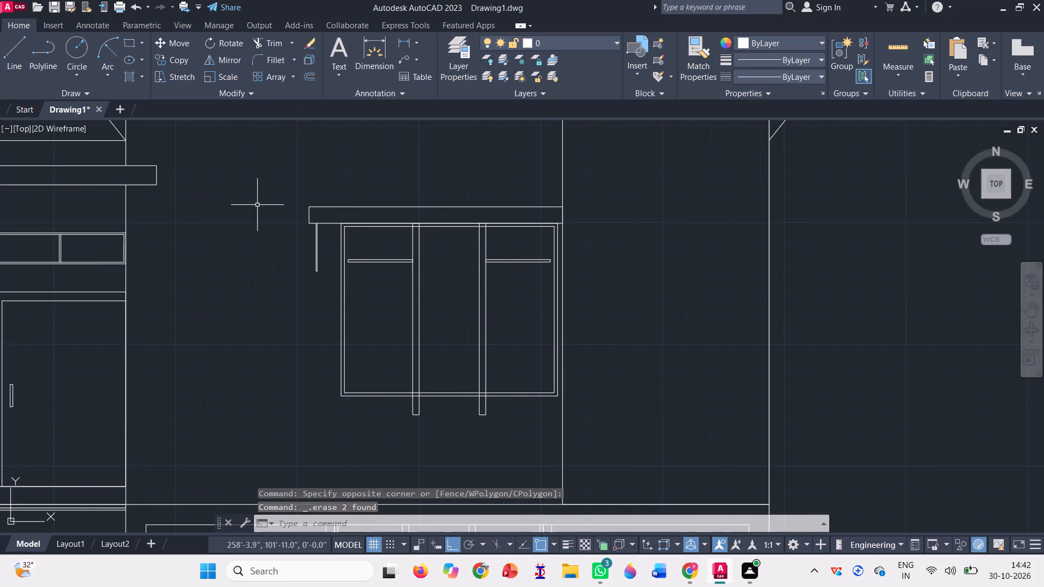
Draw a rectangle over the upper-floor window's left mullion, from its top-left corner to its right side at the outer frame's bottom edge.
{"action": "left_click", "coordinate": [130, 40]}
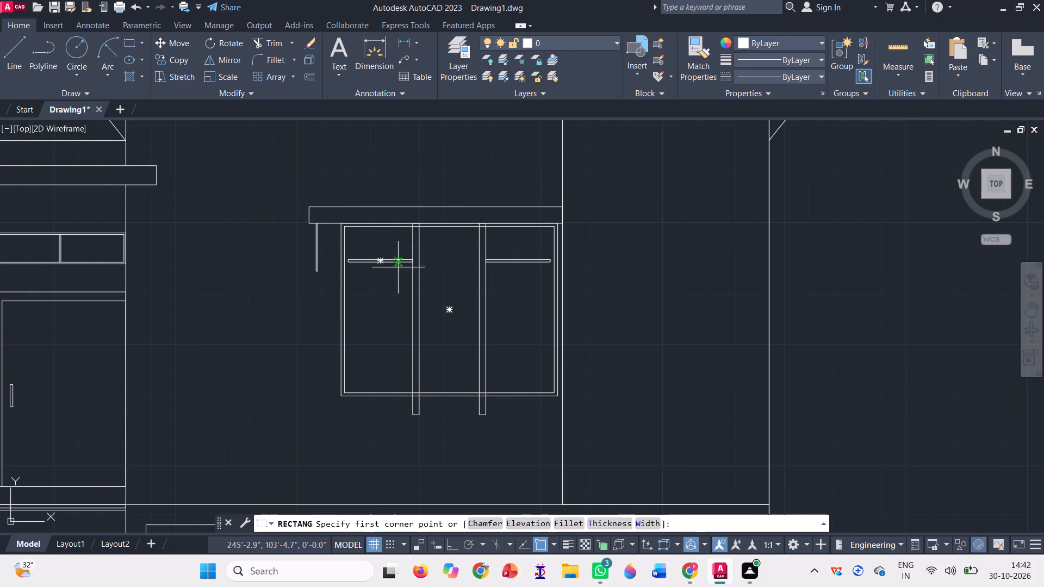
{"action": "scroll", "coordinate": [400, 264], "scroll_direction": "up", "scroll_amount": 3}
{"action": "scroll", "coordinate": [392, 243], "scroll_direction": "down", "scroll_amount": 2}
{"action": "scroll", "coordinate": [412, 186], "scroll_direction": "up", "scroll_amount": 2}
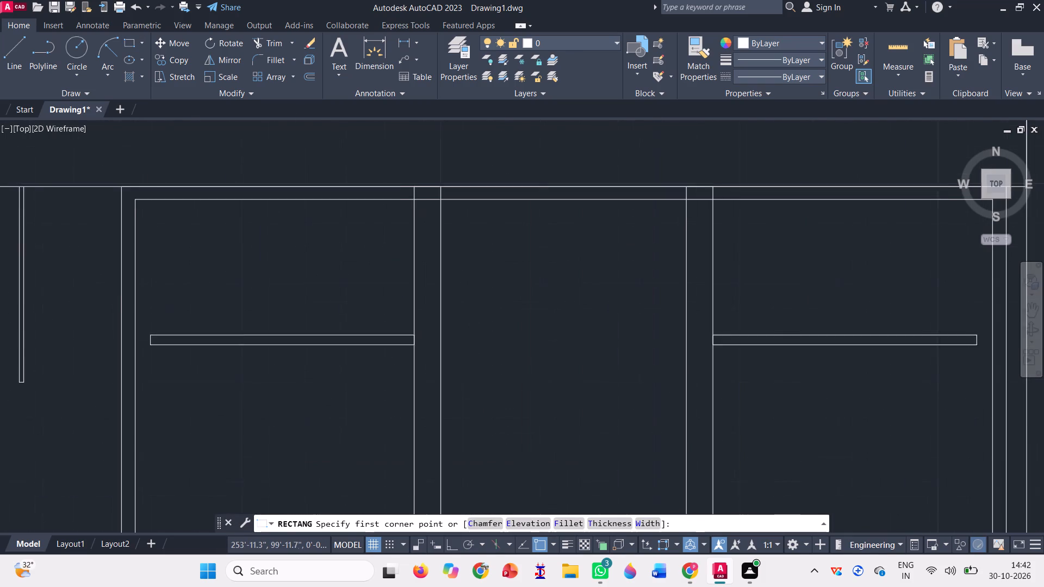
{"action": "scroll", "coordinate": [412, 186], "scroll_direction": "up", "scroll_amount": 1}
{"action": "left_click", "coordinate": [412, 186]}
{"action": "scroll", "coordinate": [388, 197], "scroll_direction": "down", "scroll_amount": 2}
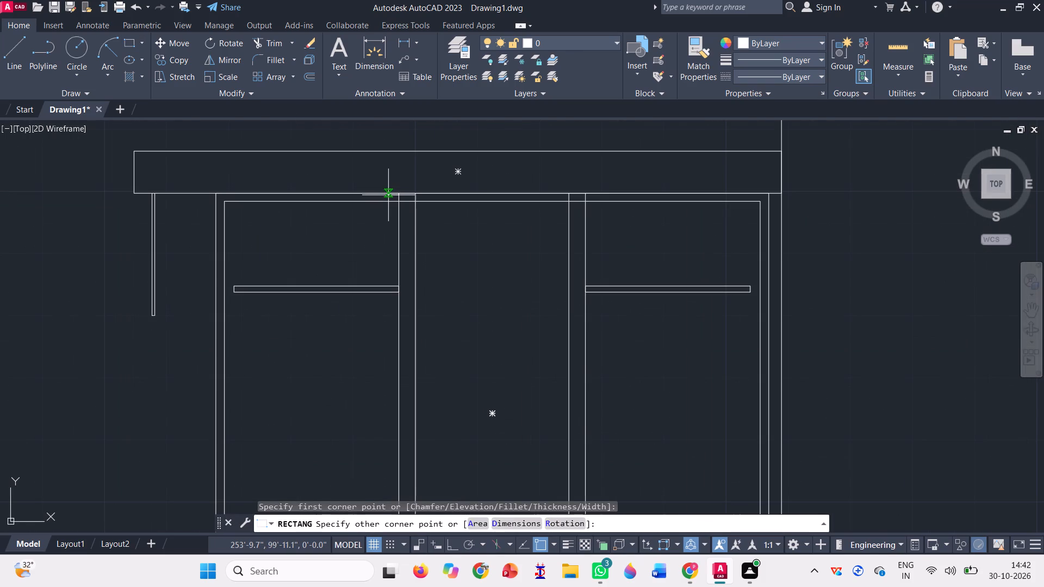
{"action": "scroll", "coordinate": [388, 195], "scroll_direction": "down", "scroll_amount": 2}
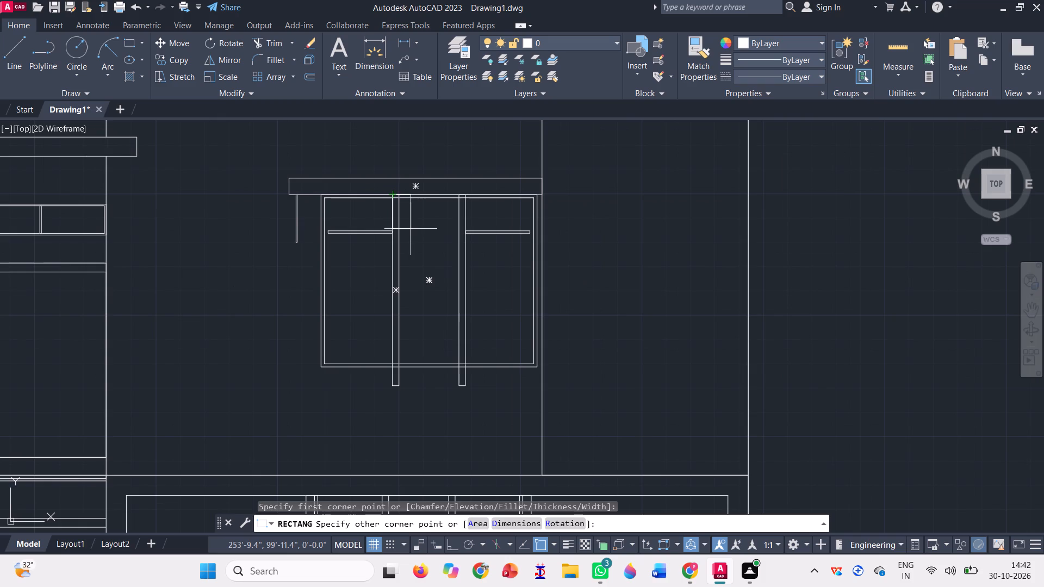
{"action": "scroll", "coordinate": [449, 283], "scroll_direction": "down", "scroll_amount": 1}
{"action": "scroll", "coordinate": [421, 338], "scroll_direction": "up", "scroll_amount": 3}
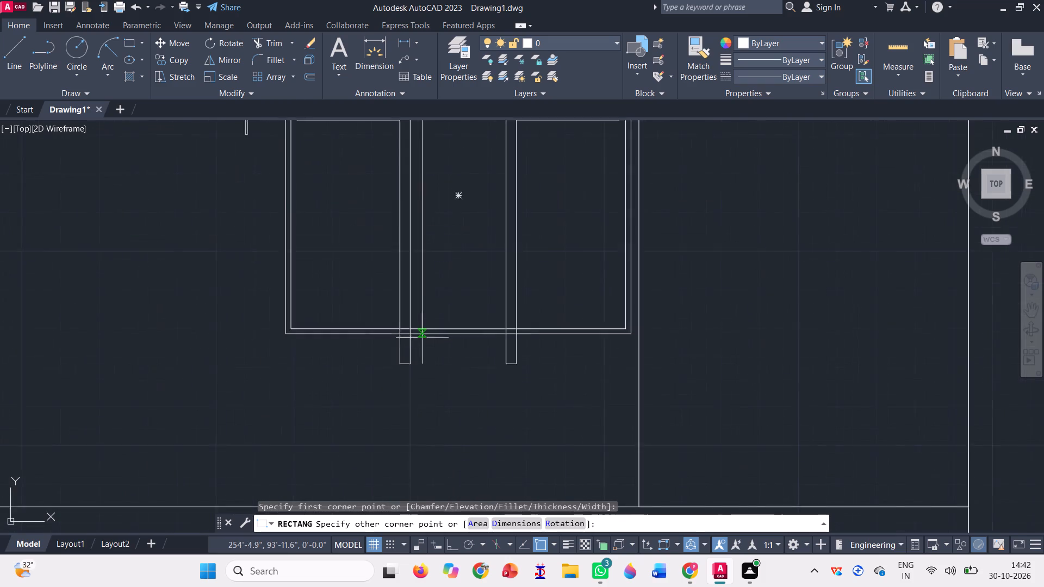
{"action": "scroll", "coordinate": [406, 328], "scroll_direction": "up", "scroll_amount": 3}
{"action": "left_click", "coordinate": [385, 345]}
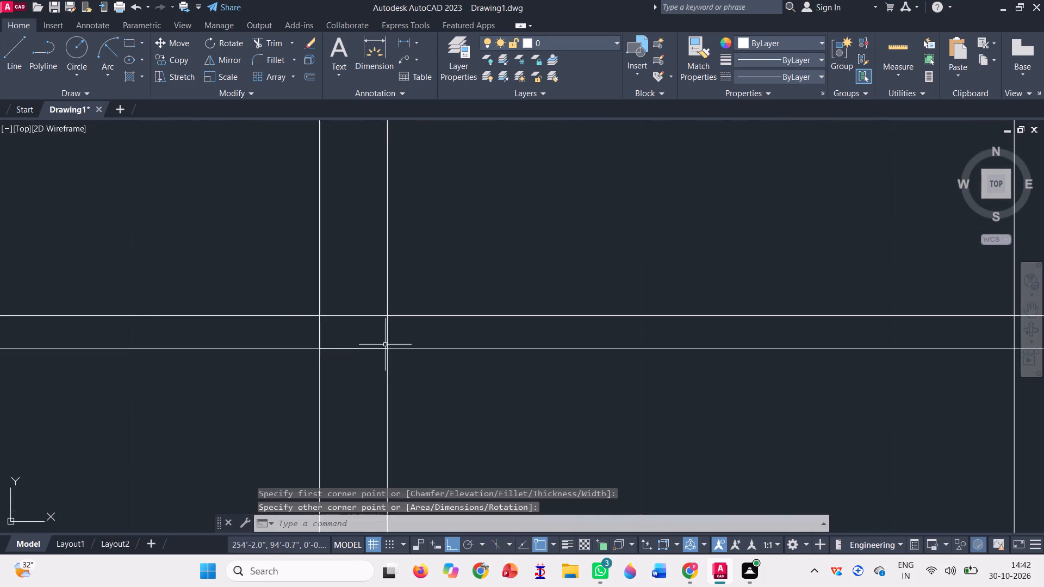
Delete the original left mullion rectangle that extends below the window frame.
{"action": "scroll", "coordinate": [371, 345], "scroll_direction": "down", "scroll_amount": 3}
{"action": "left_click", "coordinate": [389, 376]}
{"action": "left_click", "coordinate": [352, 359]}
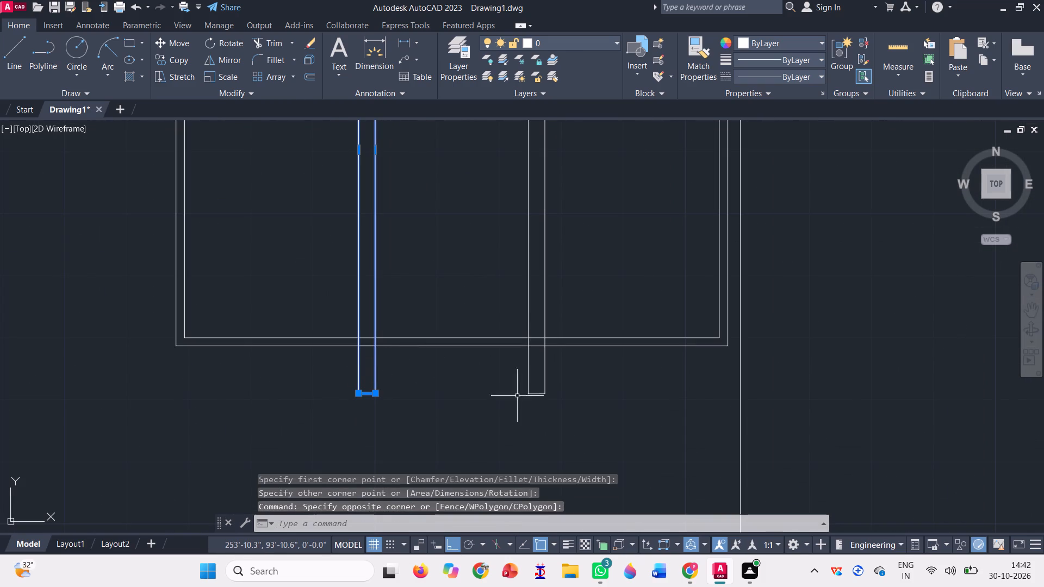
{"action": "key", "text": "Delete"}
Draw a rectangle over the right mullion, from its top-left corner to its right side at the outer frame's bottom edge.
{"action": "scroll", "coordinate": [451, 407], "scroll_direction": "down", "scroll_amount": 2}
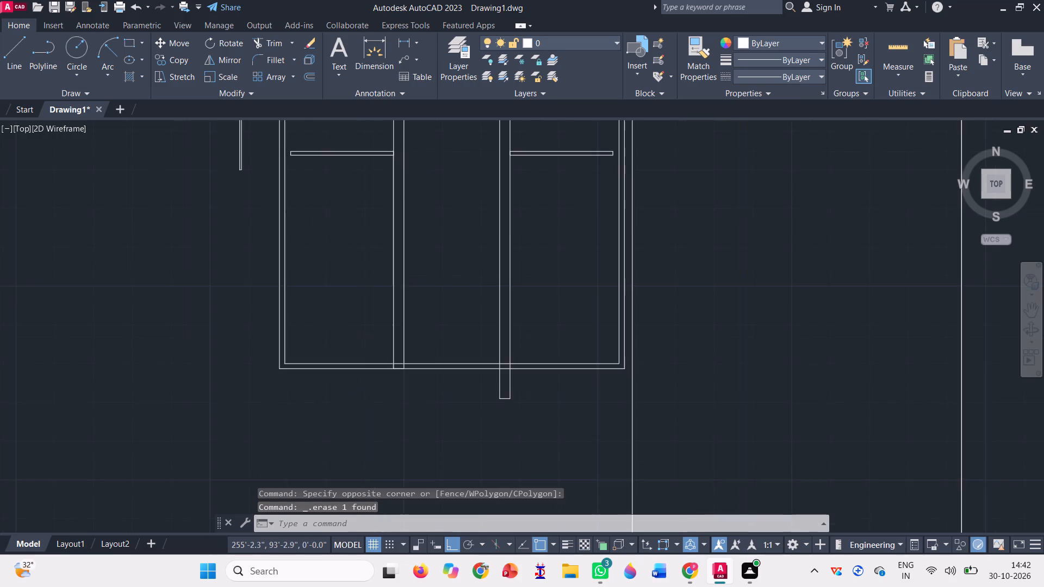
{"action": "left_click", "coordinate": [134, 45]}
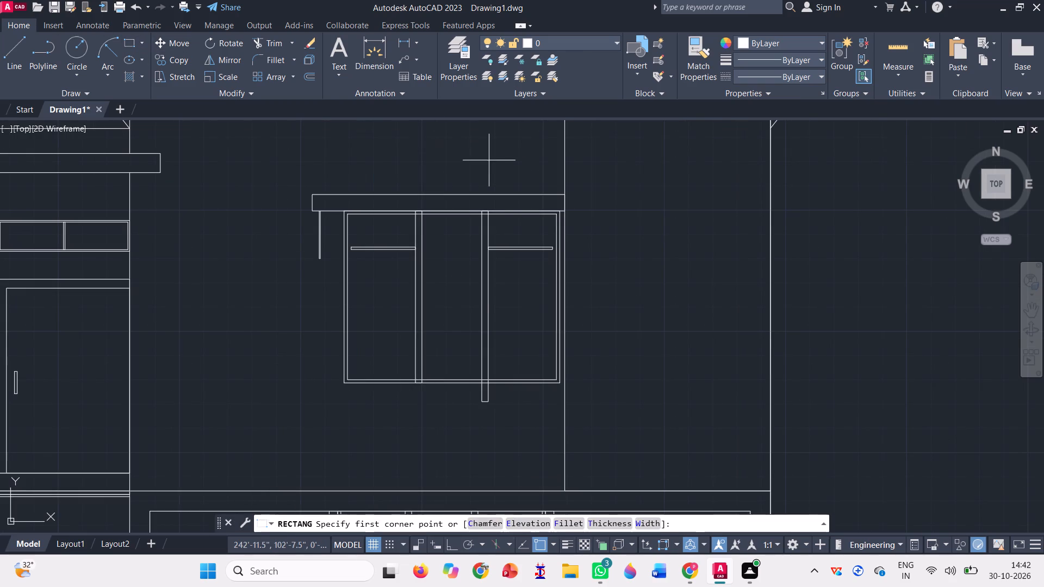
{"action": "scroll", "coordinate": [475, 217], "scroll_direction": "up", "scroll_amount": 1}
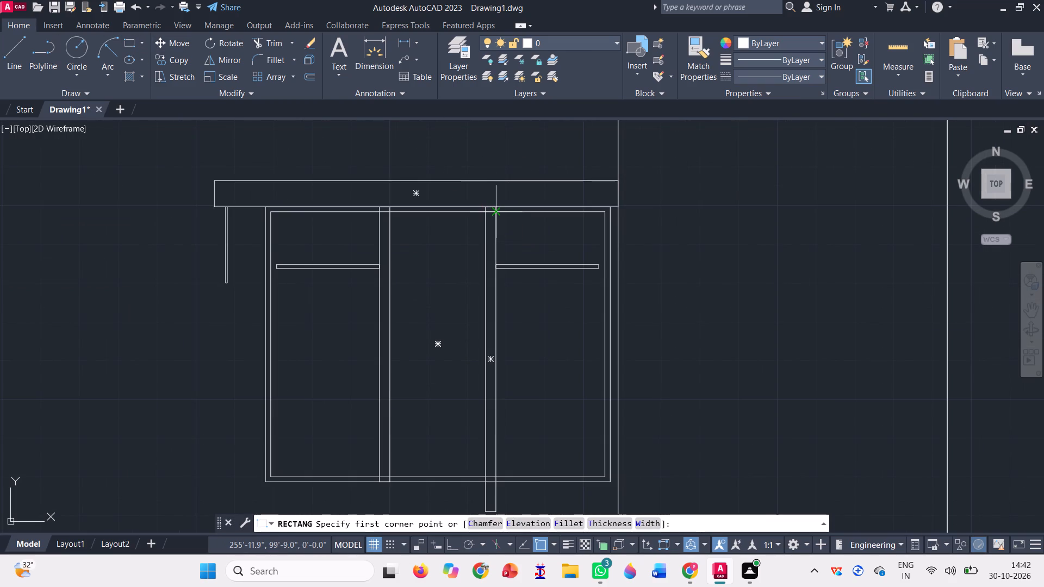
{"action": "scroll", "coordinate": [500, 214], "scroll_direction": "up", "scroll_amount": 2}
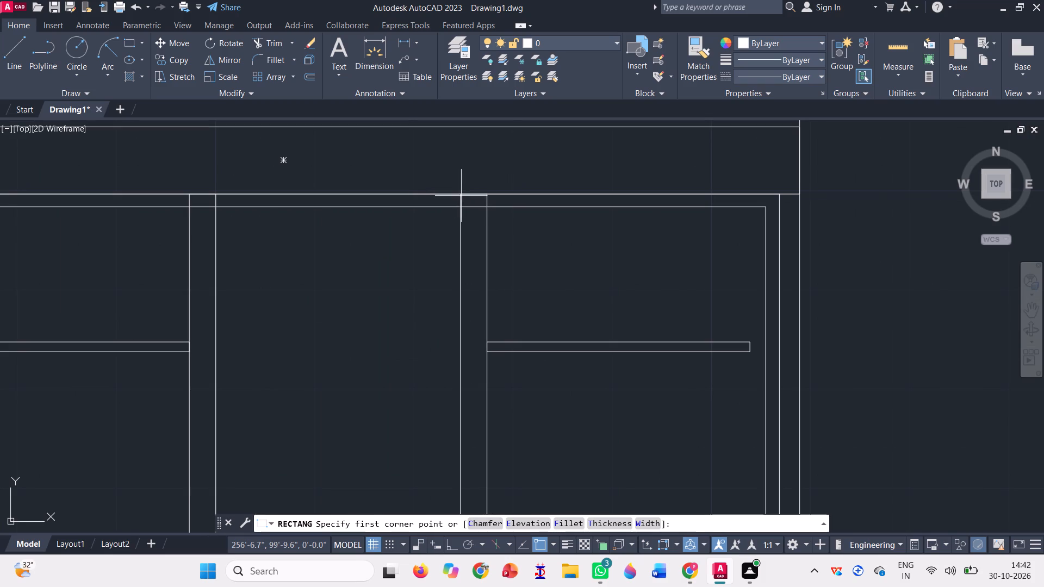
{"action": "left_click", "coordinate": [459, 193]}
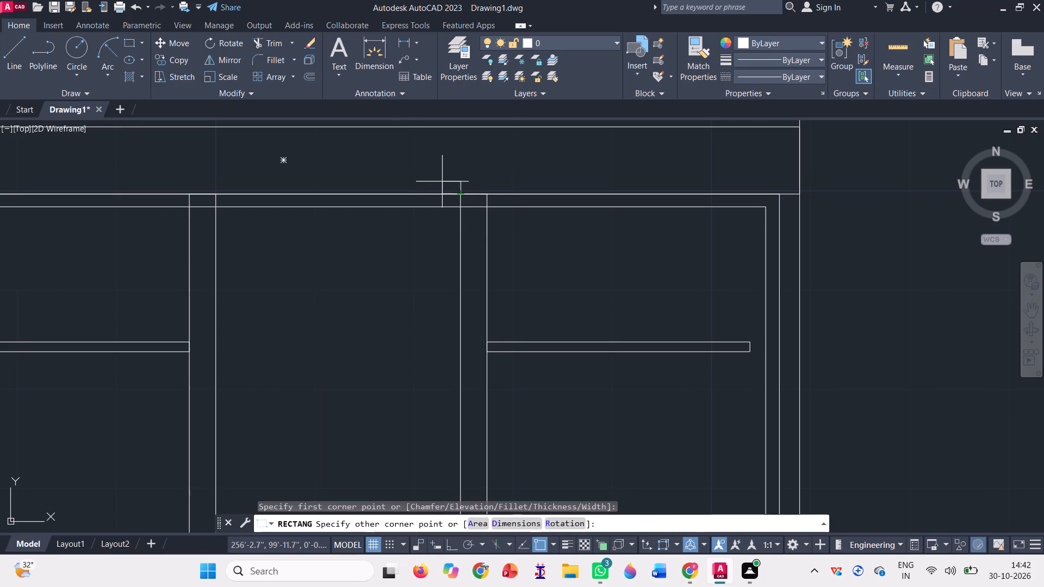
{"action": "scroll", "coordinate": [440, 177], "scroll_direction": "down", "scroll_amount": 5}
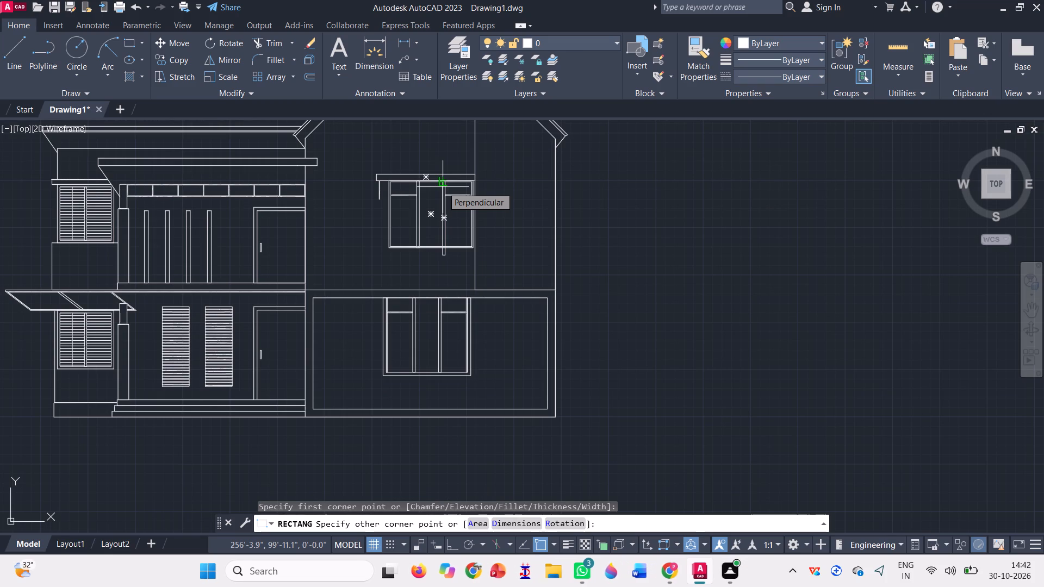
{"action": "scroll", "coordinate": [432, 243], "scroll_direction": "up", "scroll_amount": 3}
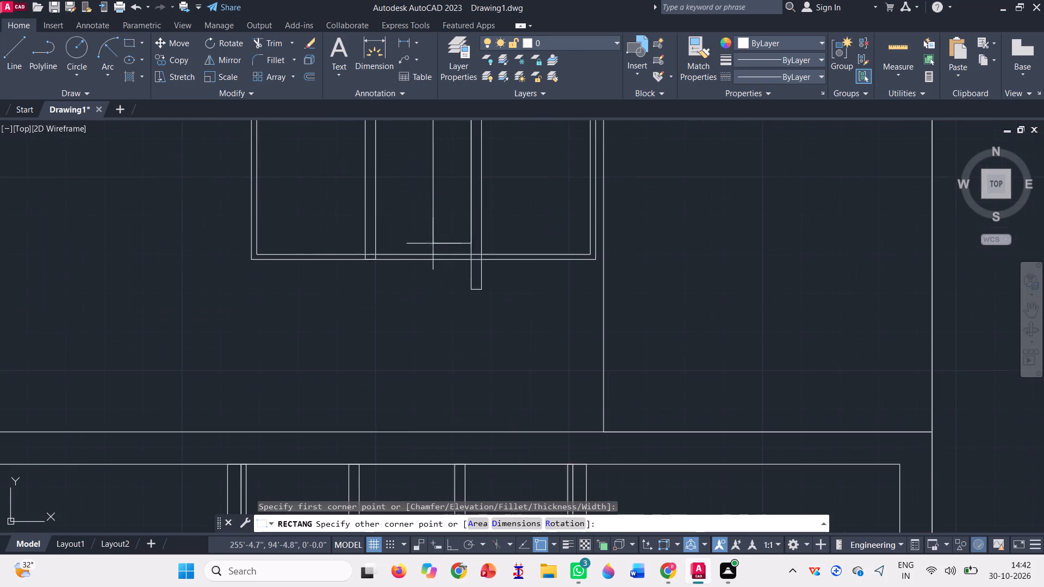
{"action": "scroll", "coordinate": [523, 256], "scroll_direction": "up", "scroll_amount": 2}
{"action": "left_click", "coordinate": [416, 265]}
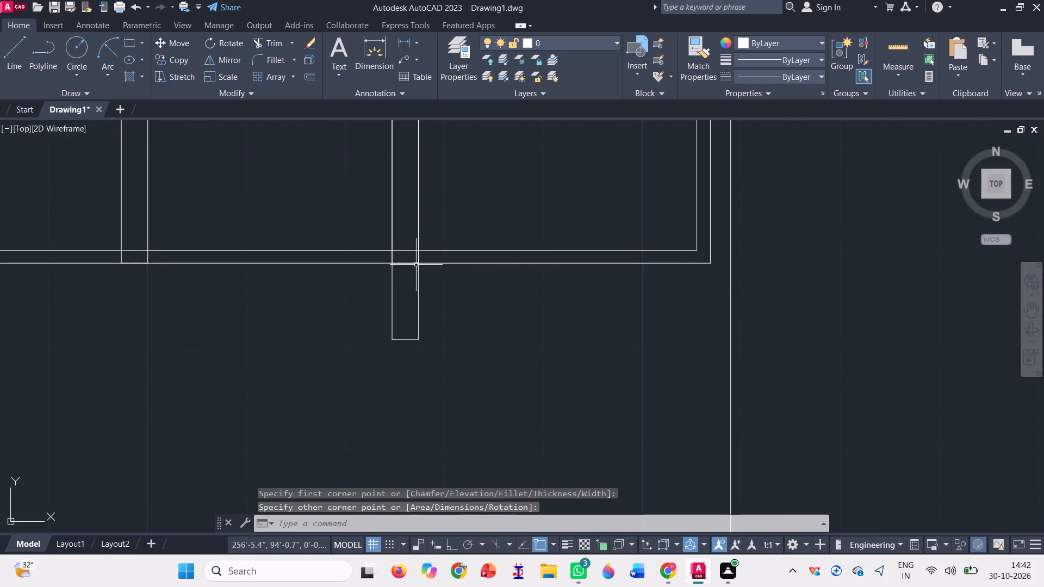
Delete the original right mullion rectangle that extends below the window frame.
{"action": "left_click", "coordinate": [428, 310]}
{"action": "left_click", "coordinate": [340, 305]}
{"action": "key", "text": "Delete"}
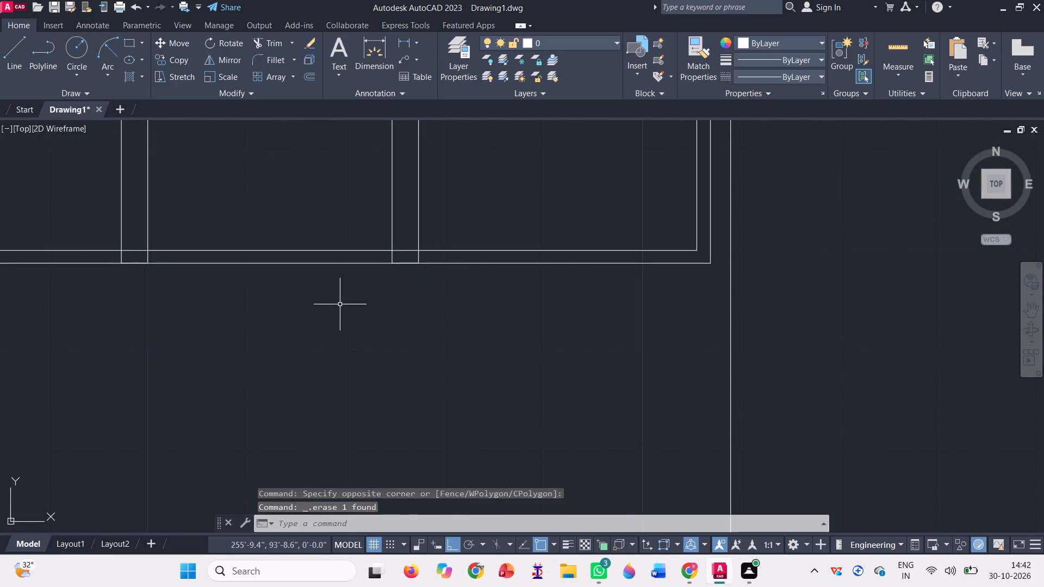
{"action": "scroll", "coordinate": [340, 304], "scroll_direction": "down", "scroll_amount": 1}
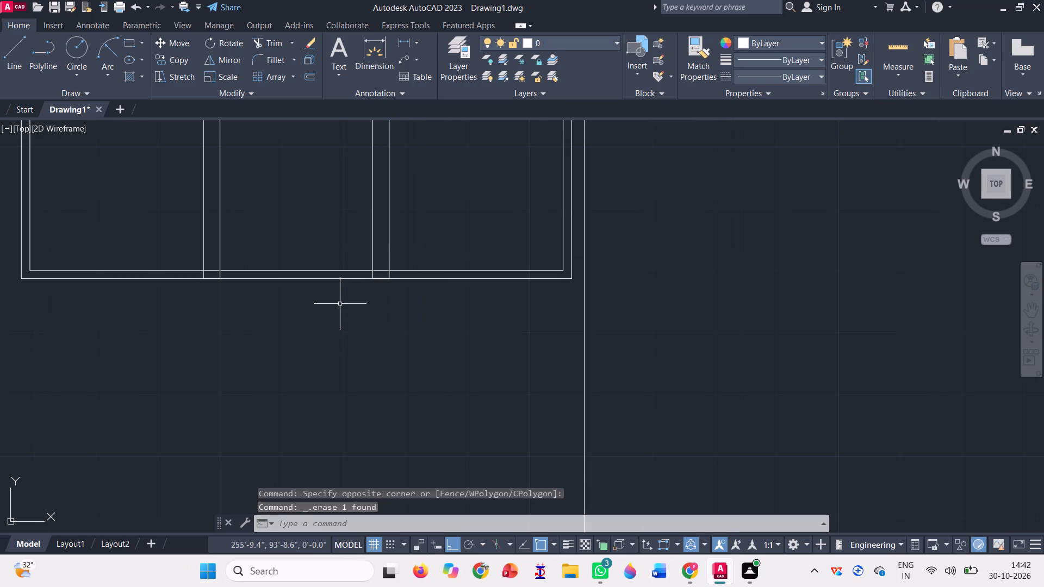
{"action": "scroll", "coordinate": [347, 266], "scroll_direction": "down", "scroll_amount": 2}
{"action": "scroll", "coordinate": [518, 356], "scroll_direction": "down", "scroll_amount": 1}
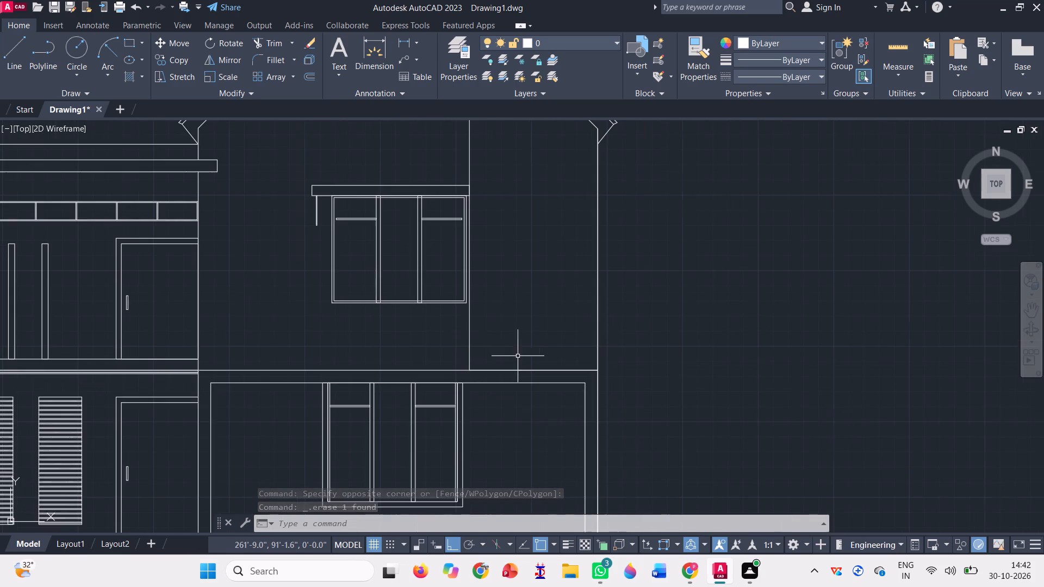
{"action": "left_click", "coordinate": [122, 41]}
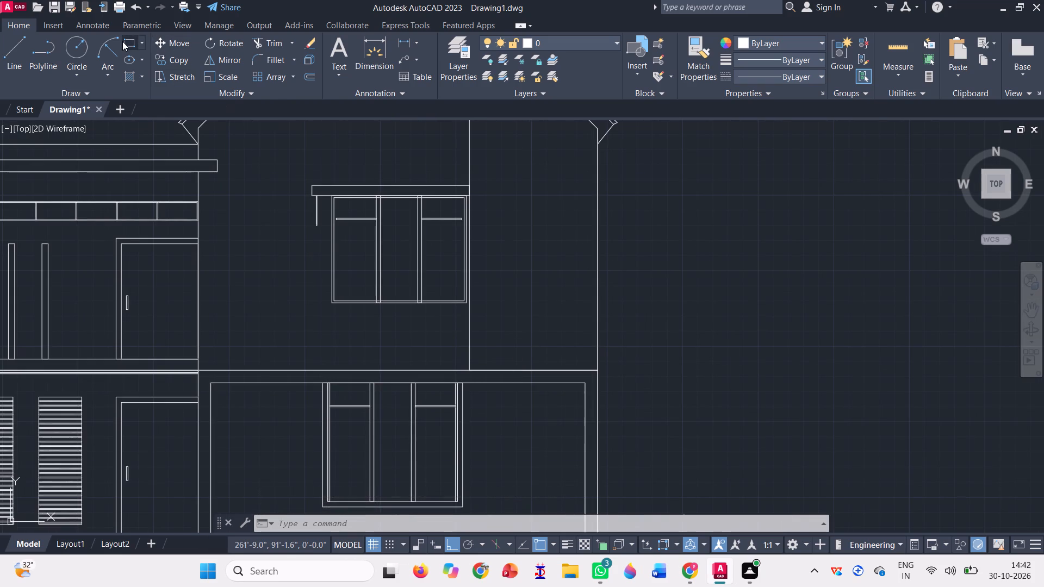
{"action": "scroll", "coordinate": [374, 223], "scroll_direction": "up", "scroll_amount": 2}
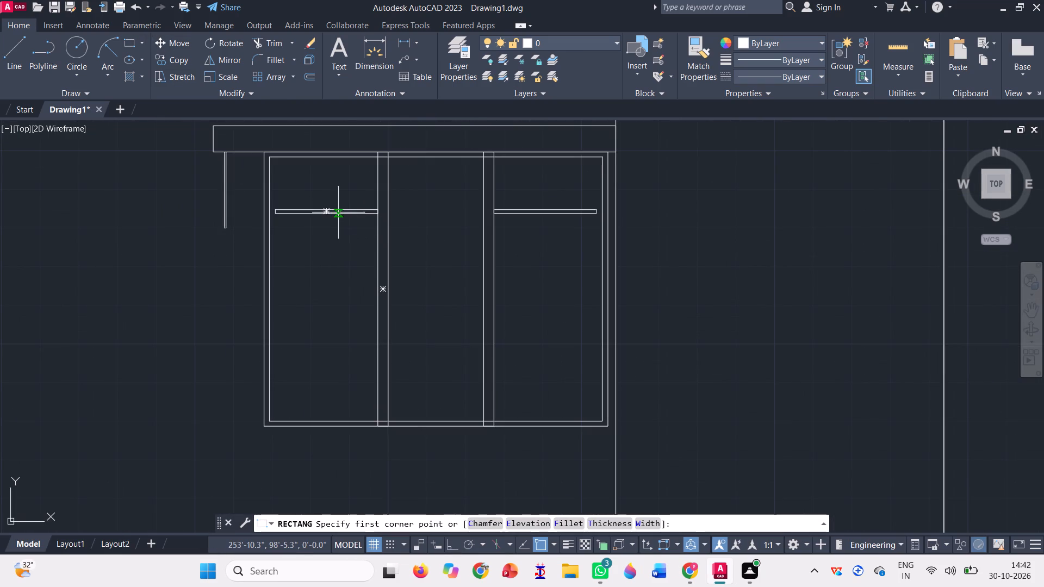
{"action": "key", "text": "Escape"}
Draw a horizontal construction line through the bottom outer corner of the upper-floor window's left crossbar.
{"action": "type", "text": "xk"}
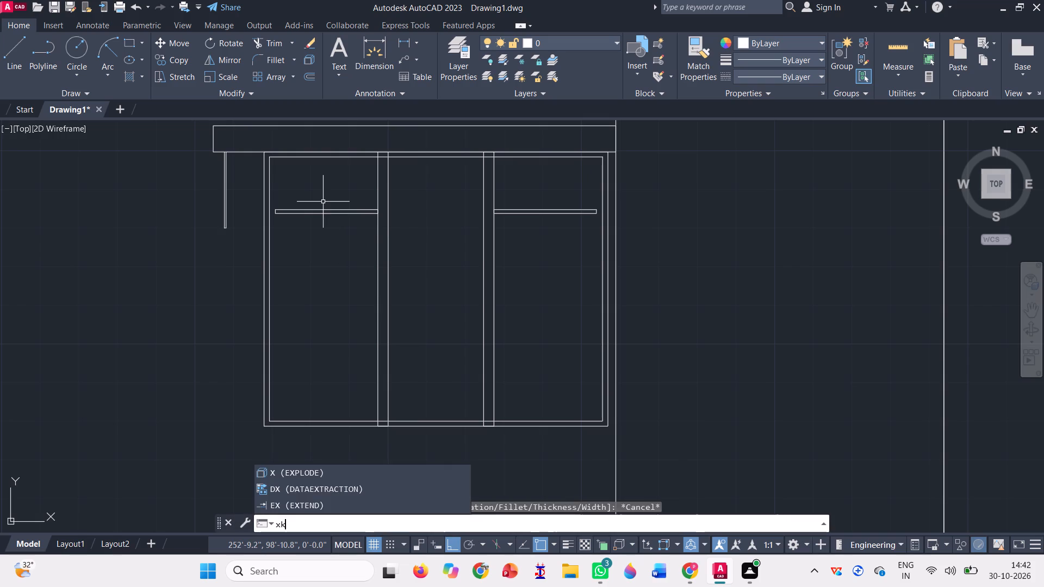
{"action": "key", "text": "BackSpace"}
{"action": "key", "text": "l"}
{"action": "key", "text": "Return"}
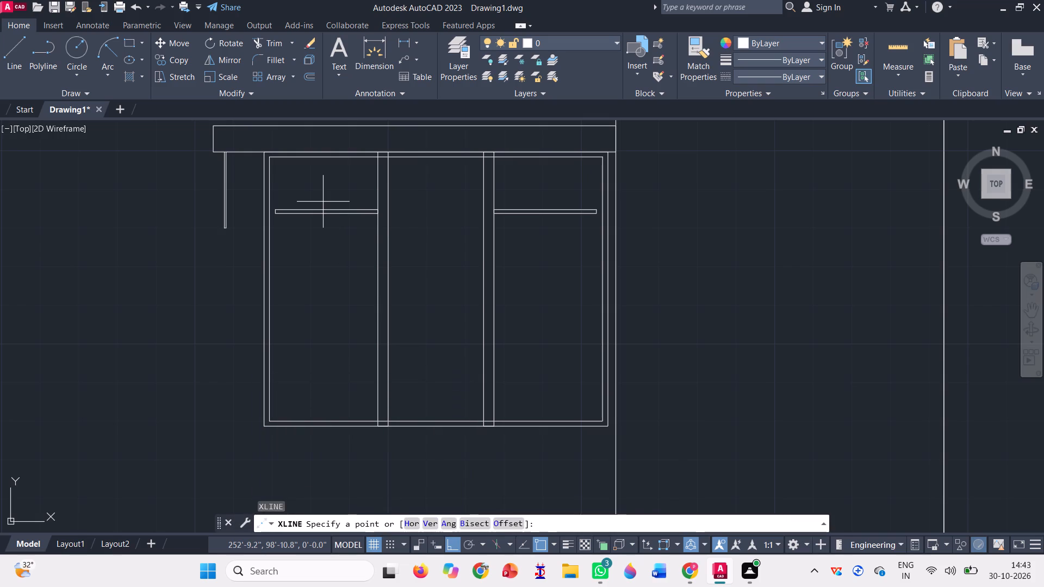
{"action": "scroll", "coordinate": [296, 222], "scroll_direction": "up", "scroll_amount": 3}
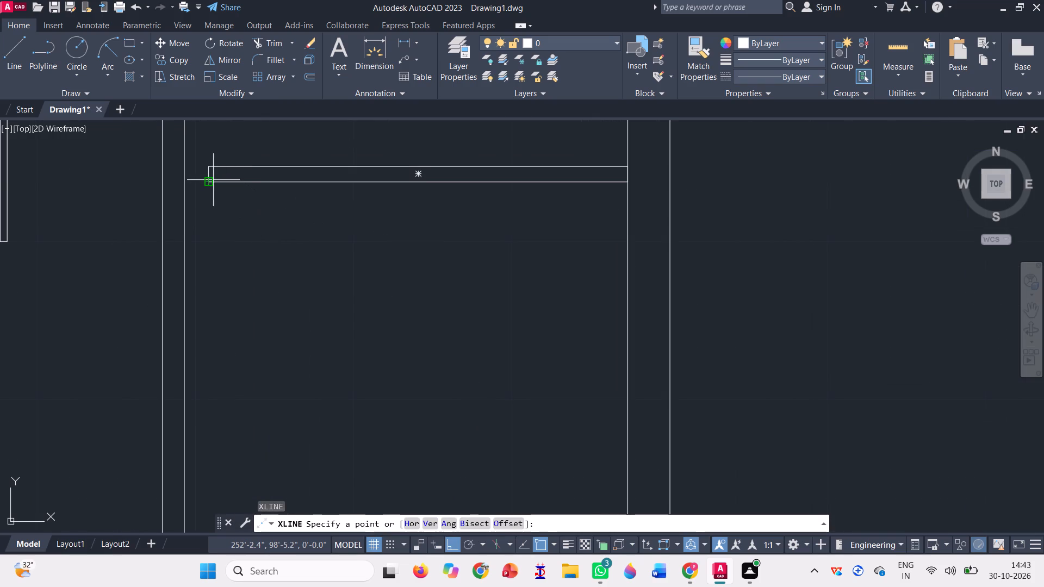
{"action": "left_click", "coordinate": [208, 182]}
{"action": "scroll", "coordinate": [418, 240], "scroll_direction": "down", "scroll_amount": 2}
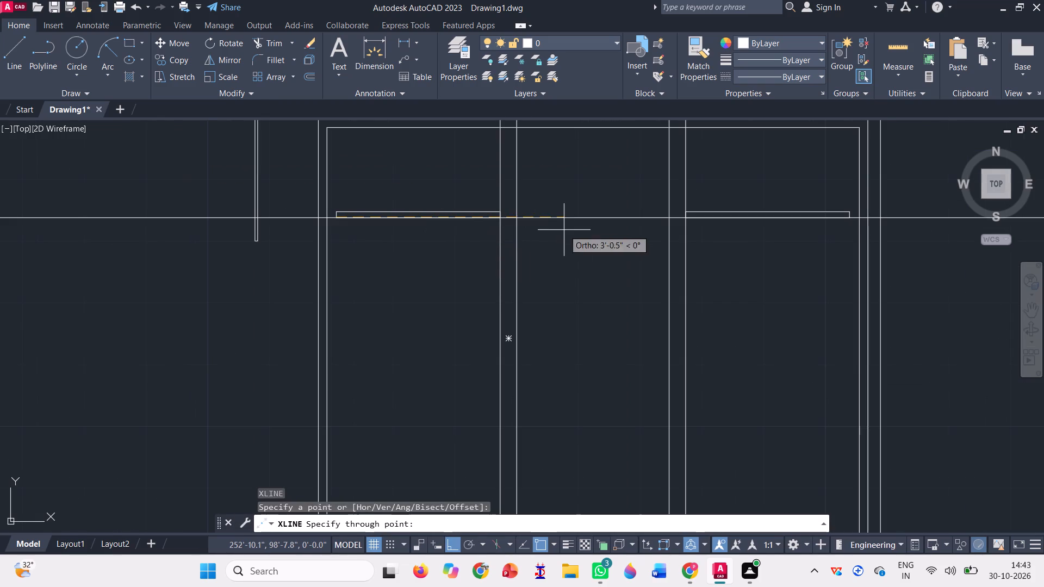
{"action": "left_click", "coordinate": [564, 230]}
{"action": "key", "text": "space"}
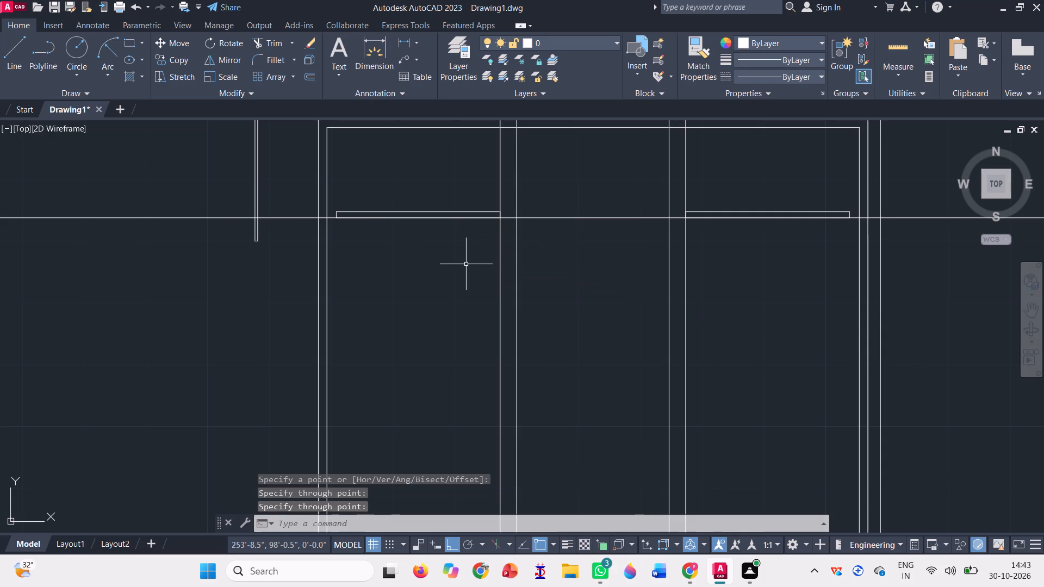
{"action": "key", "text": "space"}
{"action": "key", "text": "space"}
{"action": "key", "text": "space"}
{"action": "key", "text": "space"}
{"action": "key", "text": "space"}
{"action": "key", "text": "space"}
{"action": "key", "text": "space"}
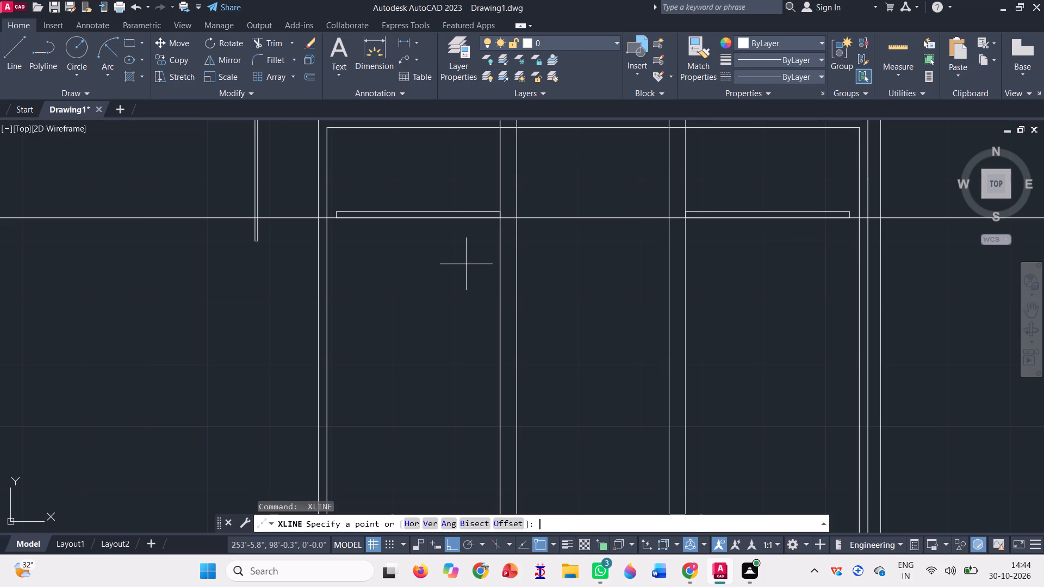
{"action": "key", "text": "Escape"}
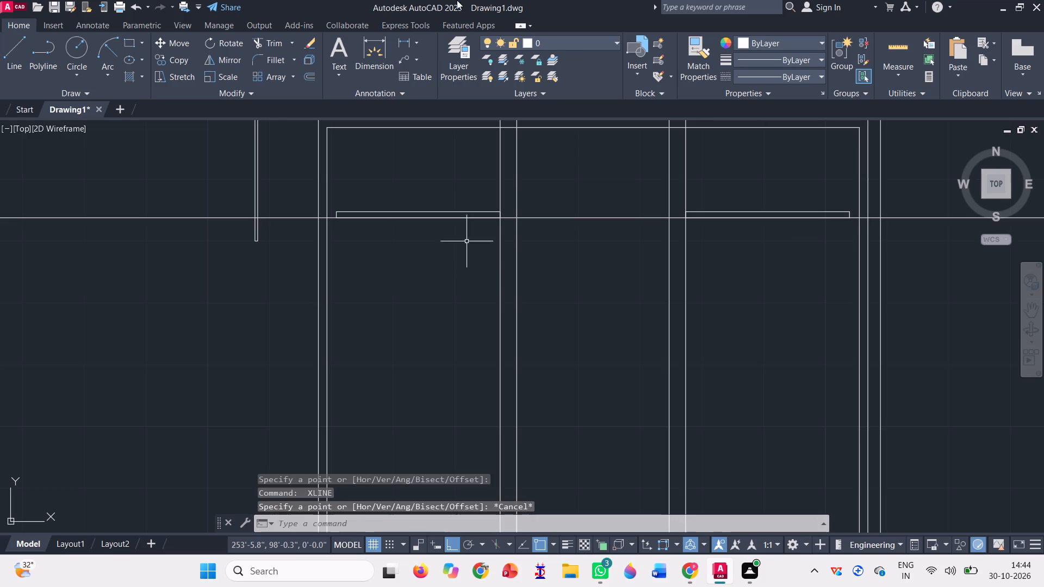
Draw a rectangle over the upper-floor window's left crossbar, from its top corner at the mullion to the inner frame edge on the construction line.
{"action": "left_click", "coordinate": [126, 42]}
{"action": "scroll", "coordinate": [492, 204], "scroll_direction": "up", "scroll_amount": 3}
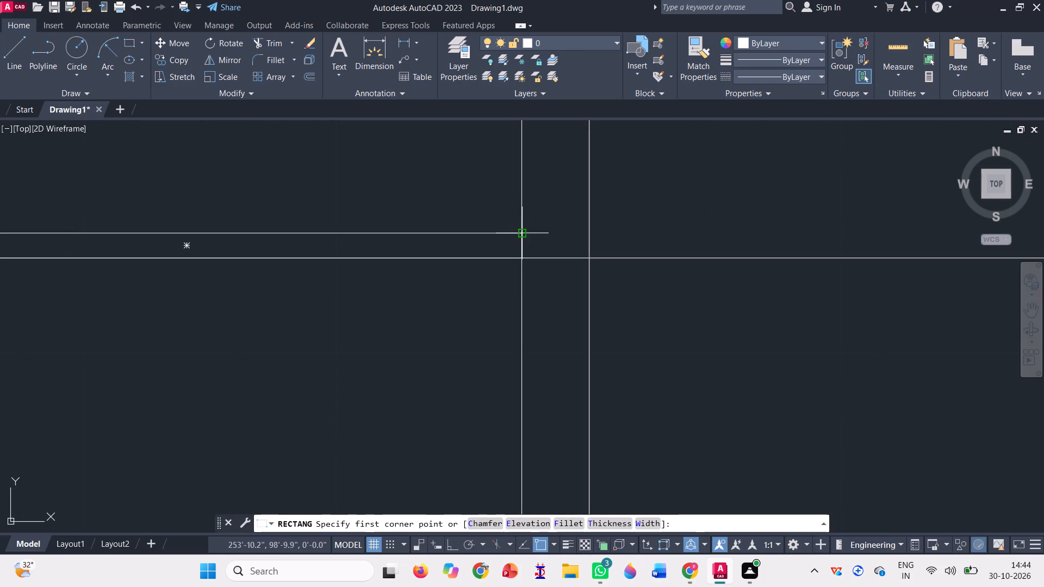
{"action": "left_click", "coordinate": [525, 236]}
{"action": "scroll", "coordinate": [546, 210], "scroll_direction": "down", "scroll_amount": 3}
{"action": "scroll", "coordinate": [347, 221], "scroll_direction": "up", "scroll_amount": 3}
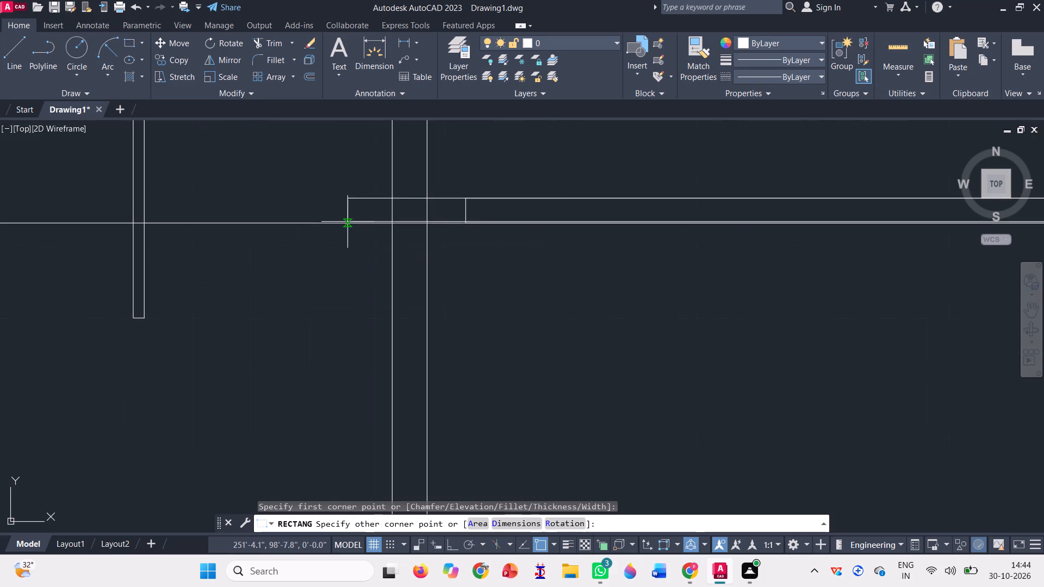
{"action": "scroll", "coordinate": [447, 224], "scroll_direction": "up", "scroll_amount": 2}
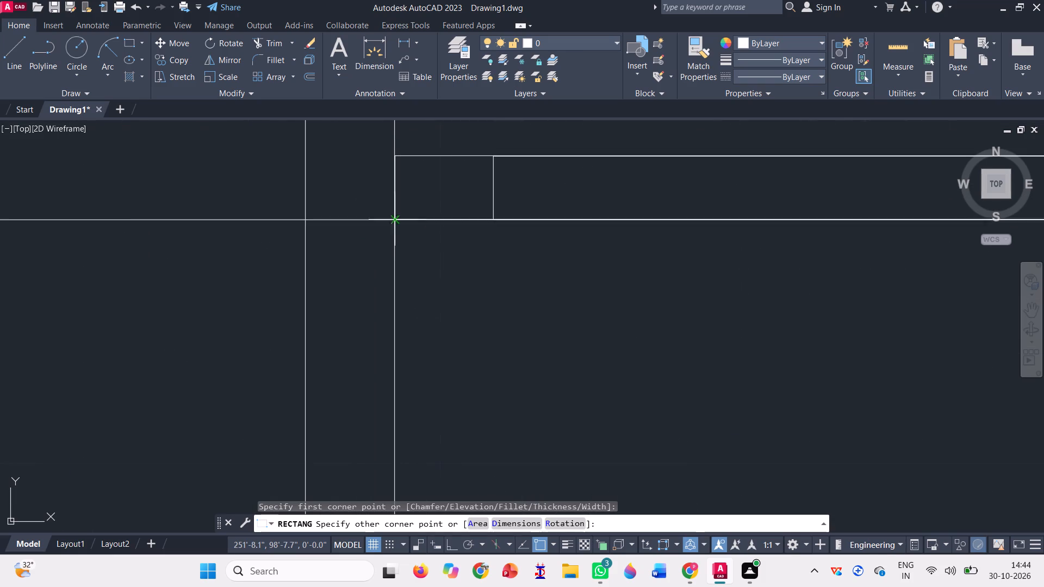
{"action": "left_click", "coordinate": [395, 220]}
{"action": "scroll", "coordinate": [325, 212], "scroll_direction": "down", "scroll_amount": 3}
{"action": "scroll", "coordinate": [278, 230], "scroll_direction": "down", "scroll_amount": 2}
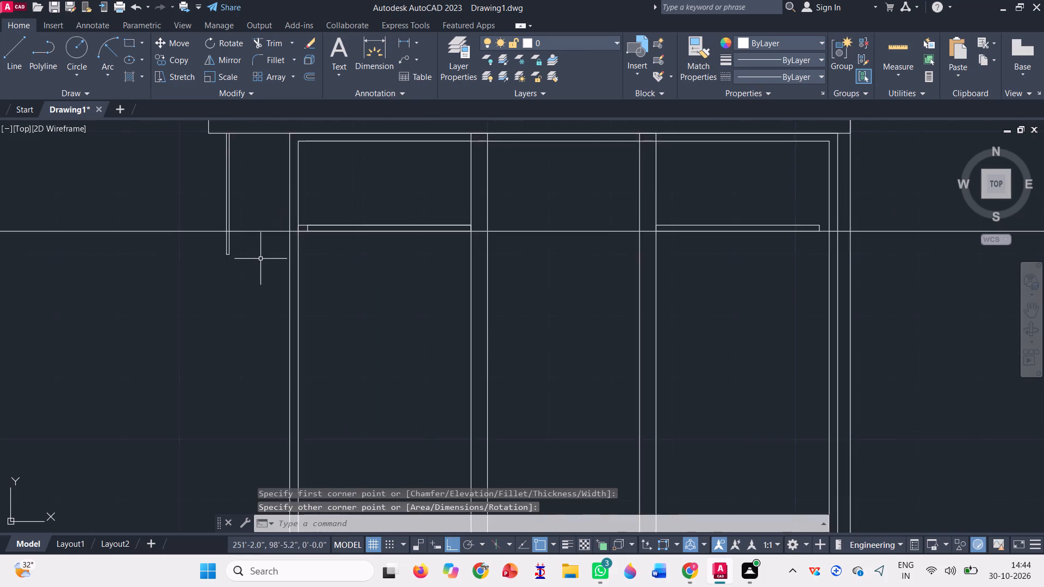
{"action": "scroll", "coordinate": [258, 264], "scroll_direction": "down", "scroll_amount": 1}
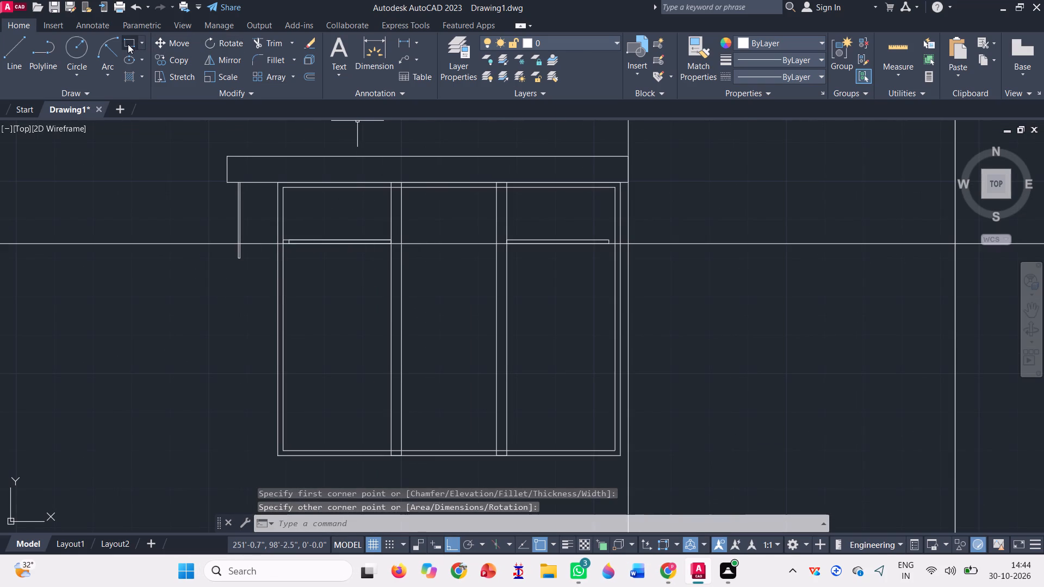
Draw a rectangle over the right crossbar, from its top corner at the right mullion to the inner frame edge on the construction line.
{"action": "left_click", "coordinate": [128, 44]}
{"action": "scroll", "coordinate": [500, 239], "scroll_direction": "up", "scroll_amount": 3}
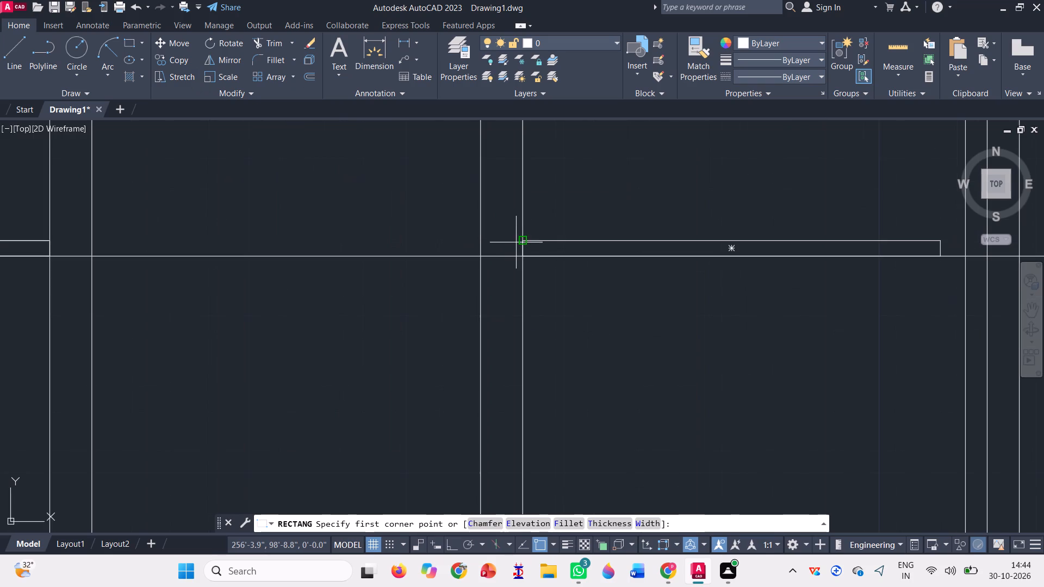
{"action": "left_click", "coordinate": [520, 241]}
{"action": "scroll", "coordinate": [240, 196], "scroll_direction": "down", "scroll_amount": 2}
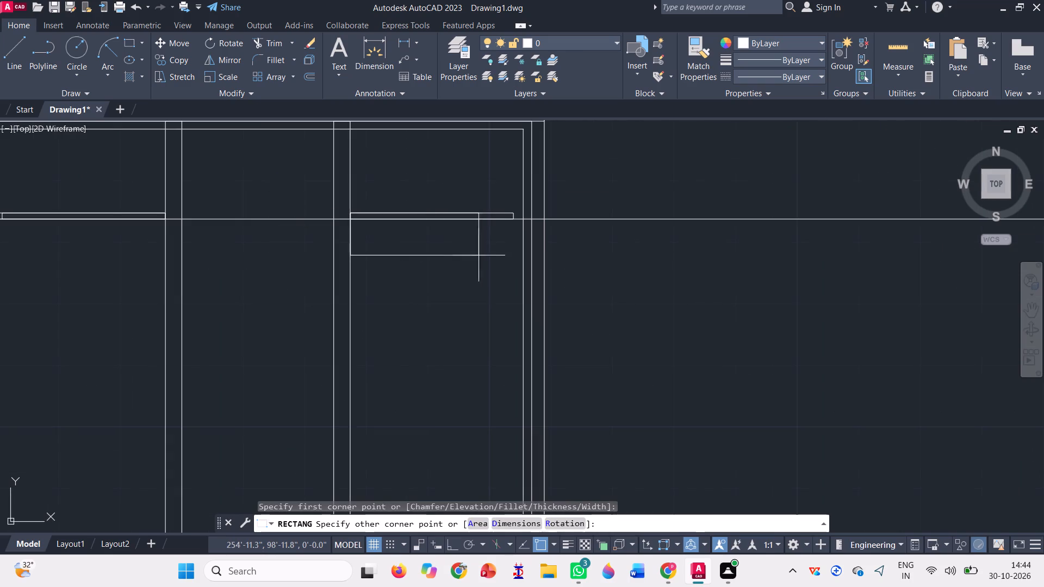
{"action": "scroll", "coordinate": [508, 219], "scroll_direction": "up", "scroll_amount": 3}
{"action": "left_click", "coordinate": [567, 221]}
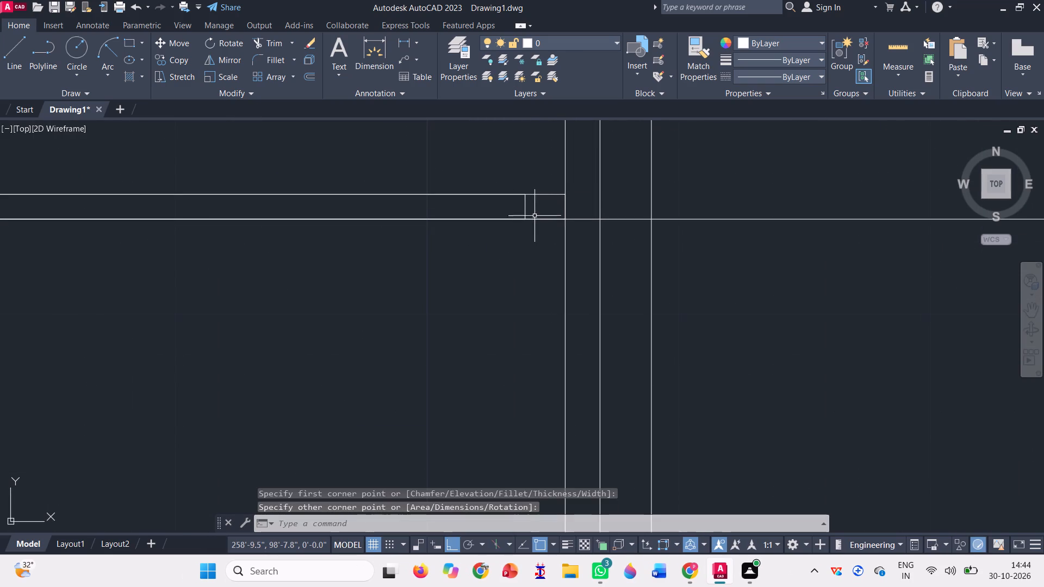
Delete the original right crossbar rectangle that stops short of the window's inner frame.
{"action": "left_click", "coordinate": [528, 211]}
{"action": "left_click", "coordinate": [515, 211]}
{"action": "scroll", "coordinate": [543, 251], "scroll_direction": "down", "scroll_amount": 3}
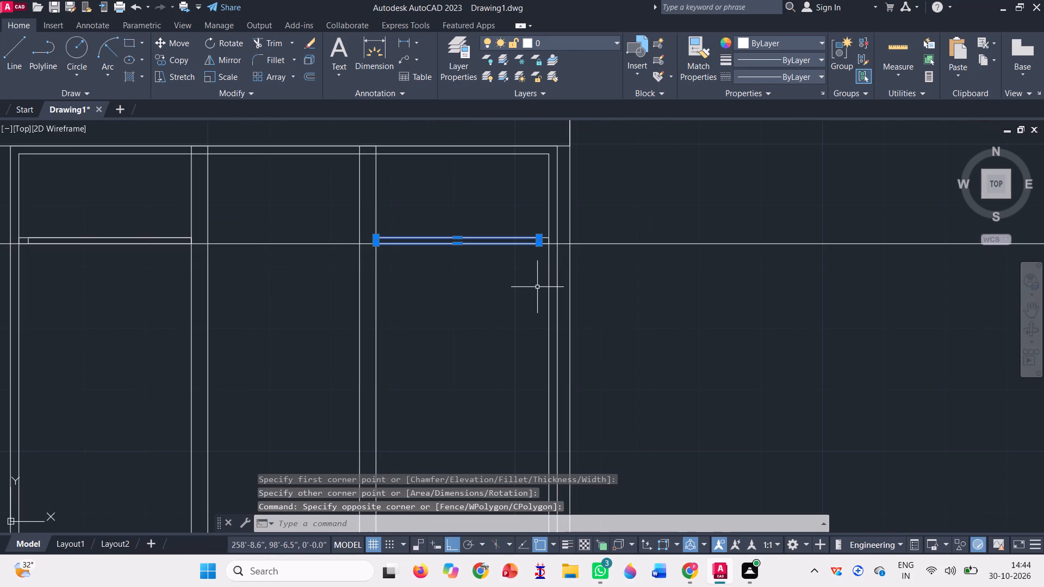
{"action": "key", "text": "Delete"}
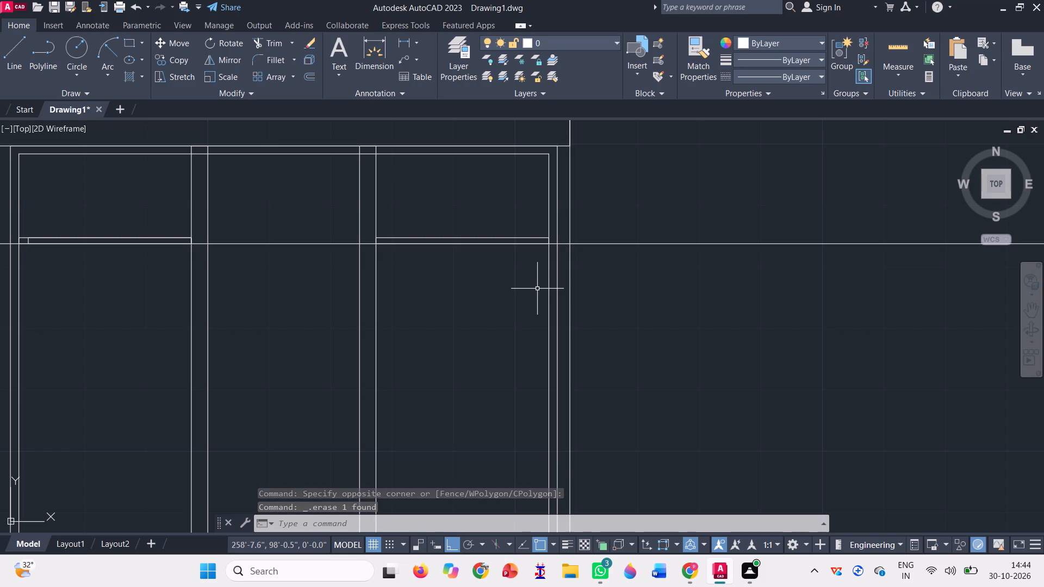
Delete the original left crossbar rectangle that stops short of the window's inner frame.
{"action": "scroll", "coordinate": [537, 286], "scroll_direction": "down", "scroll_amount": 1}
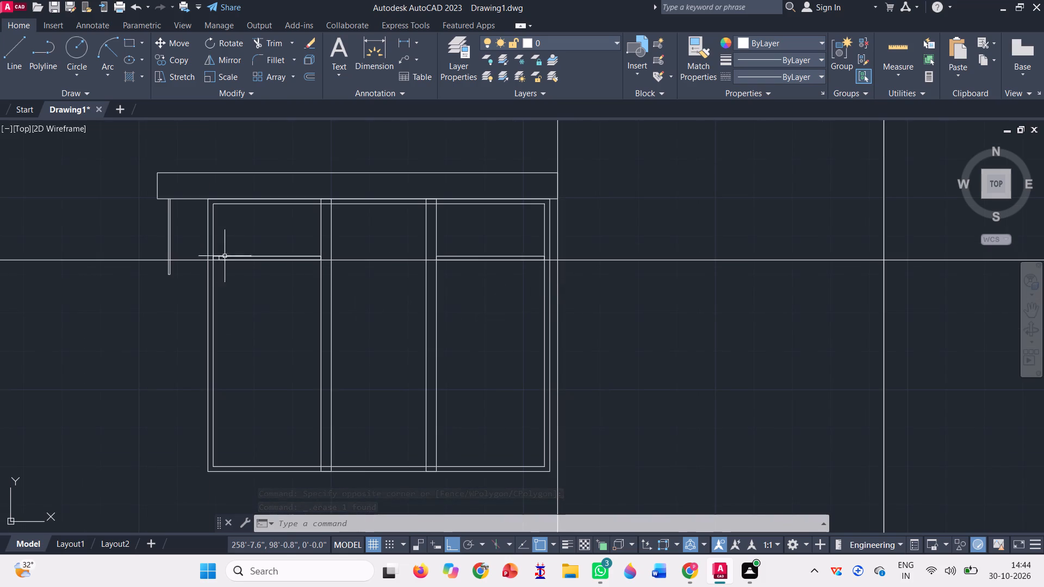
{"action": "scroll", "coordinate": [213, 246], "scroll_direction": "up", "scroll_amount": 5}
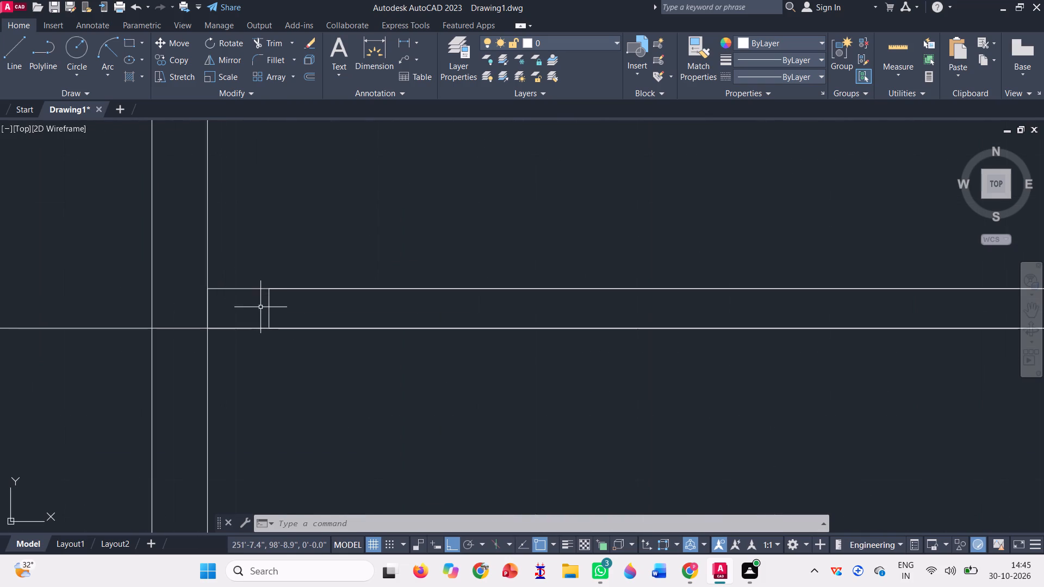
{"action": "left_click", "coordinate": [266, 311]}
{"action": "left_click", "coordinate": [281, 304]}
{"action": "left_click", "coordinate": [278, 304]}
{"action": "left_click", "coordinate": [249, 303]}
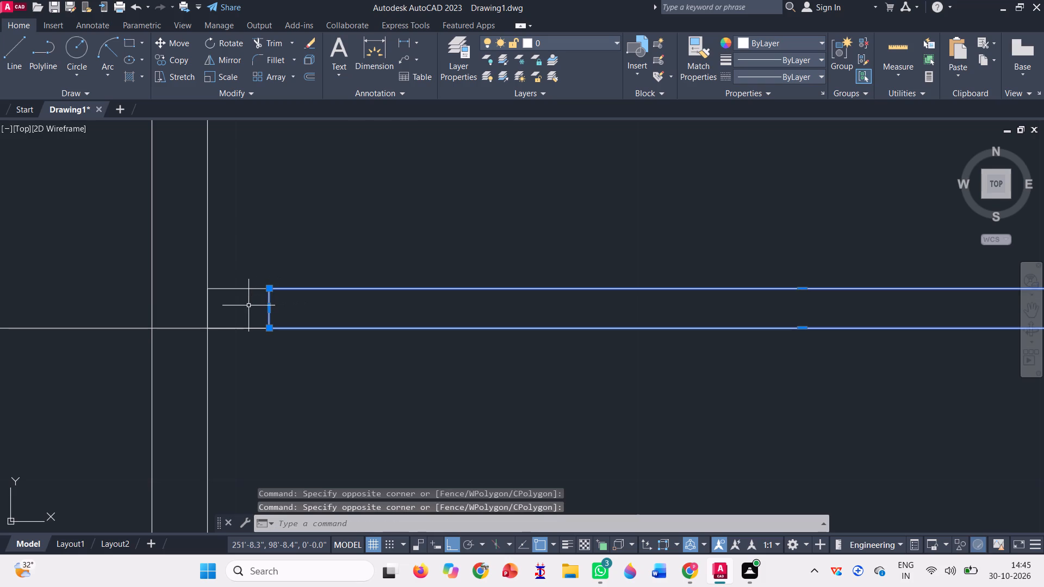
{"action": "key", "text": "Delete"}
Delete the horizontal construction line running along the bottom of the window's crossbars.
{"action": "scroll", "coordinate": [250, 309], "scroll_direction": "down", "scroll_amount": 2}
{"action": "scroll", "coordinate": [266, 358], "scroll_direction": "down", "scroll_amount": 1}
{"action": "left_click", "coordinate": [203, 357]}
{"action": "left_click", "coordinate": [183, 322]}
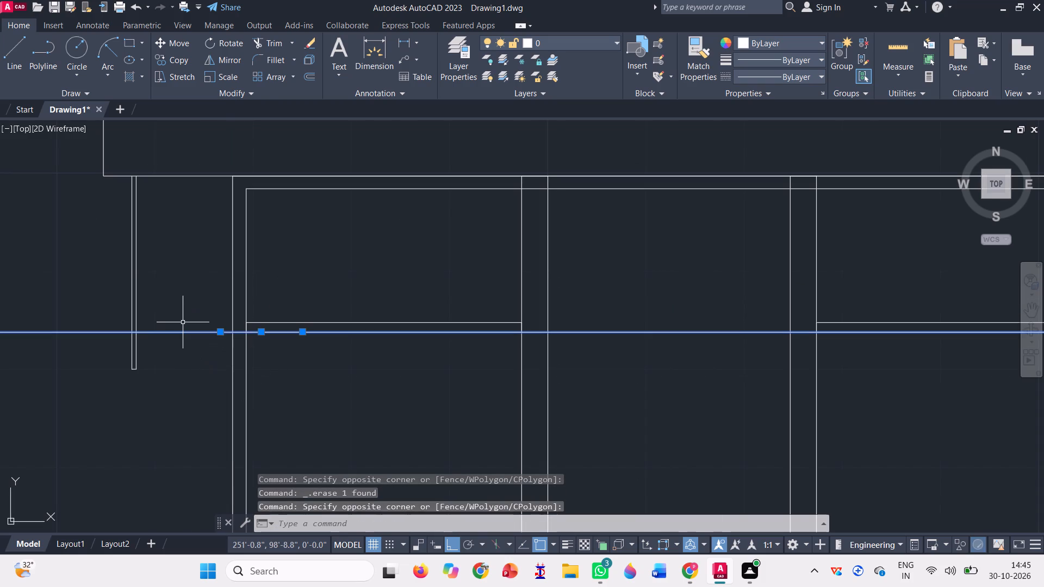
{"action": "key", "text": "Delete"}
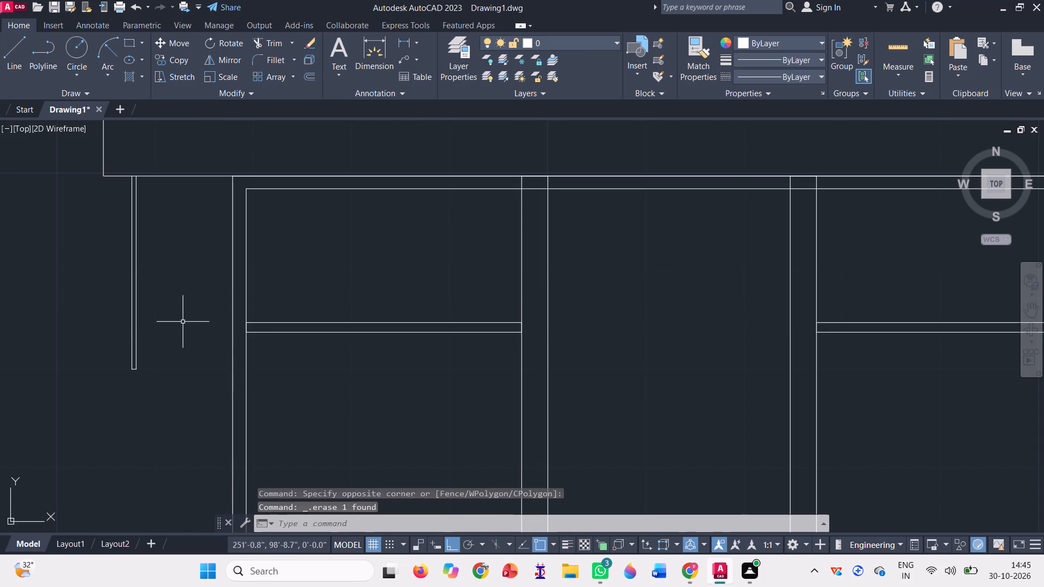
Copy the entire house elevation twice to its right along the same baseline, using the bottom-right wall corner as base point.
{"action": "scroll", "coordinate": [183, 322], "scroll_direction": "down", "scroll_amount": 3}
{"action": "scroll", "coordinate": [333, 297], "scroll_direction": "down", "scroll_amount": 1}
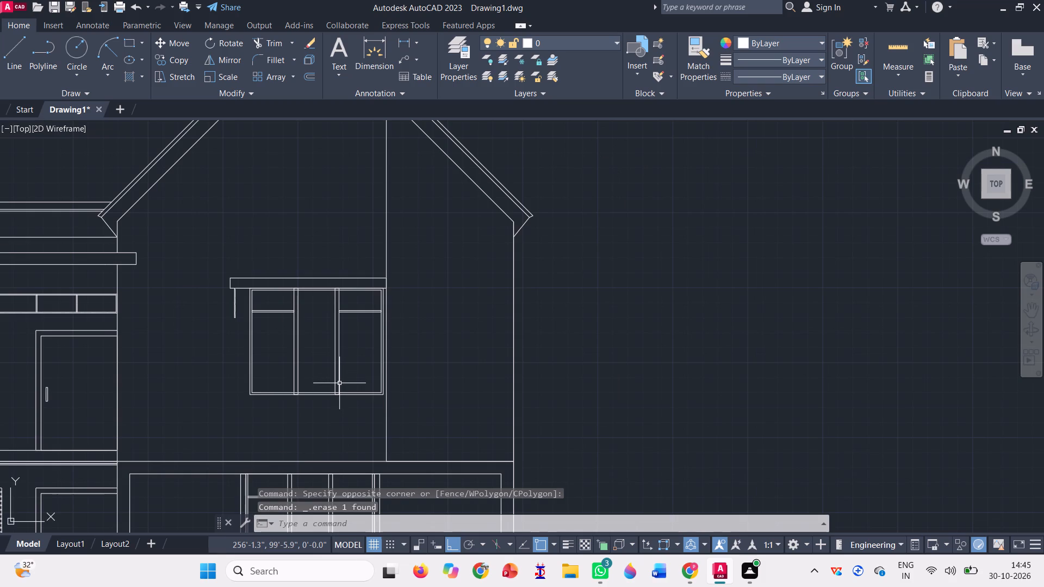
{"action": "scroll", "coordinate": [421, 333], "scroll_direction": "down", "scroll_amount": 2}
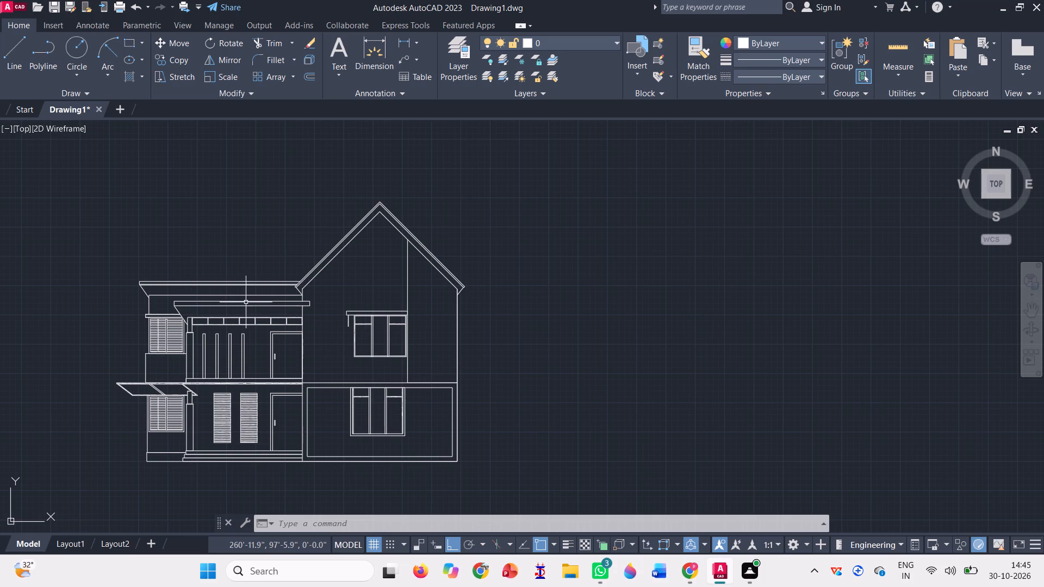
{"action": "left_click", "coordinate": [492, 486]}
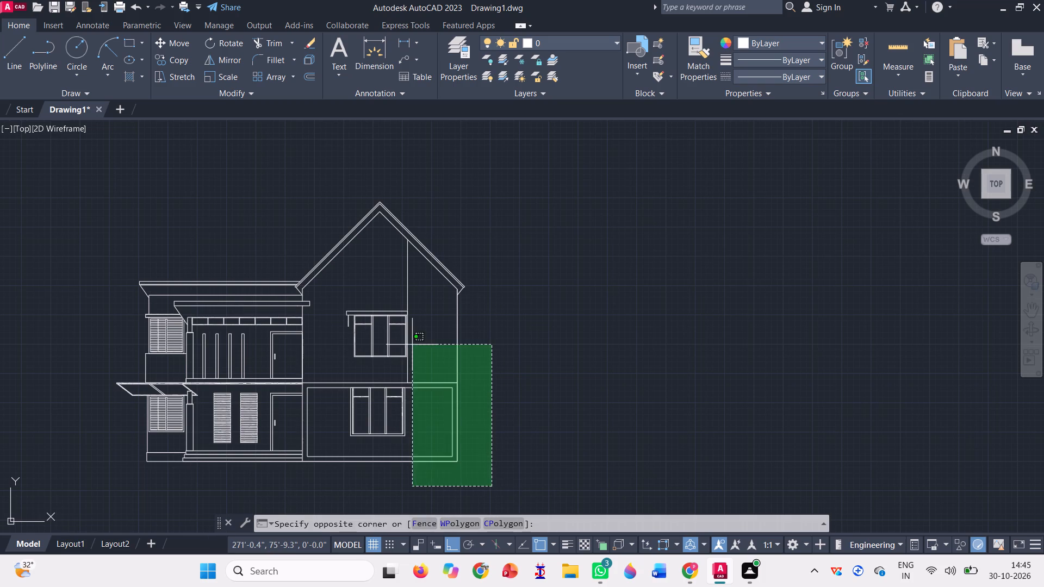
{"action": "left_click", "coordinate": [94, 173]}
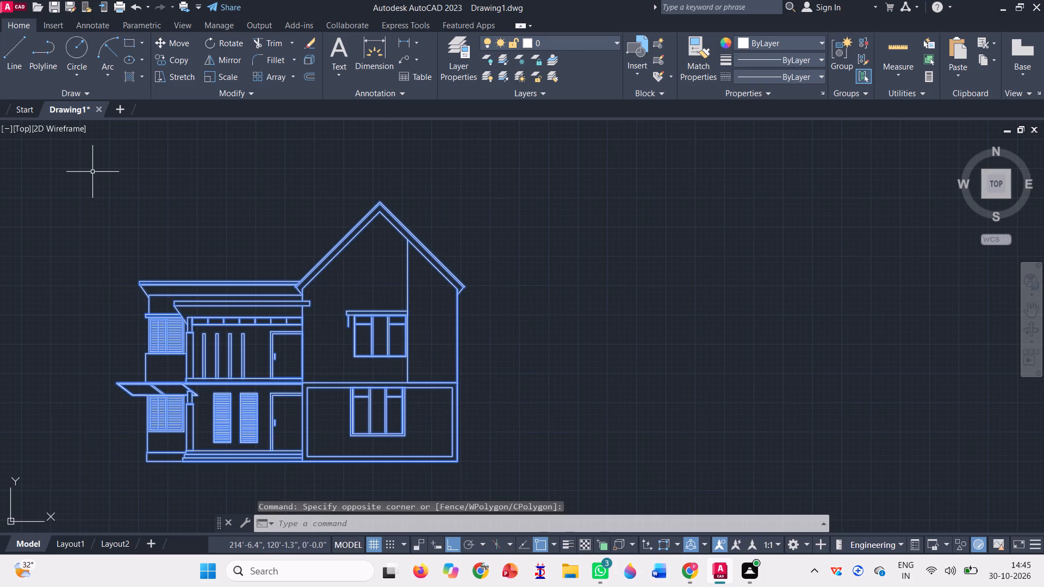
{"action": "type", "text": "co"}
{"action": "key", "text": "space"}
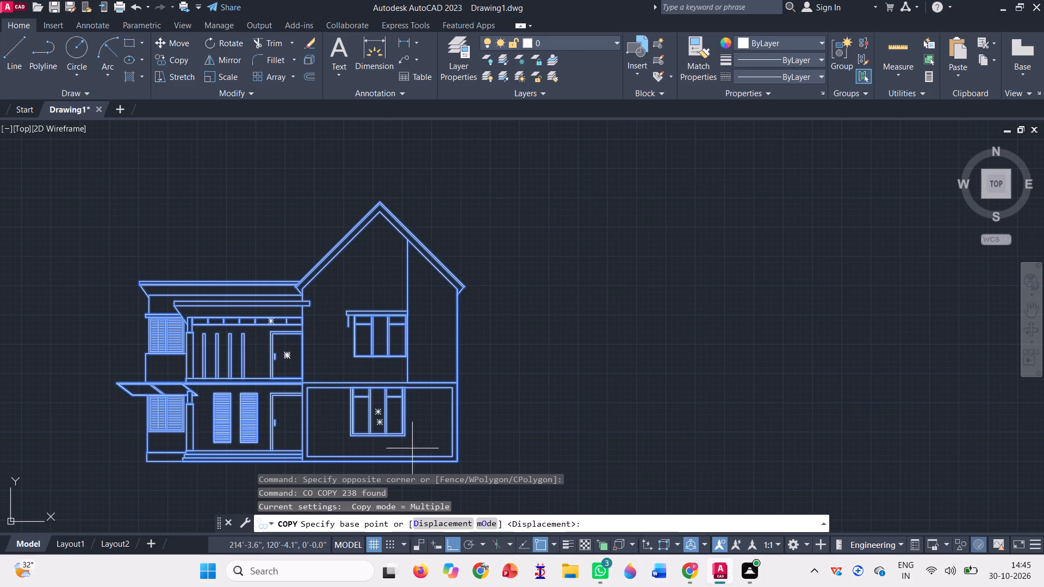
{"action": "left_click", "coordinate": [461, 458]}
{"action": "scroll", "coordinate": [606, 420], "scroll_direction": "down", "scroll_amount": 1}
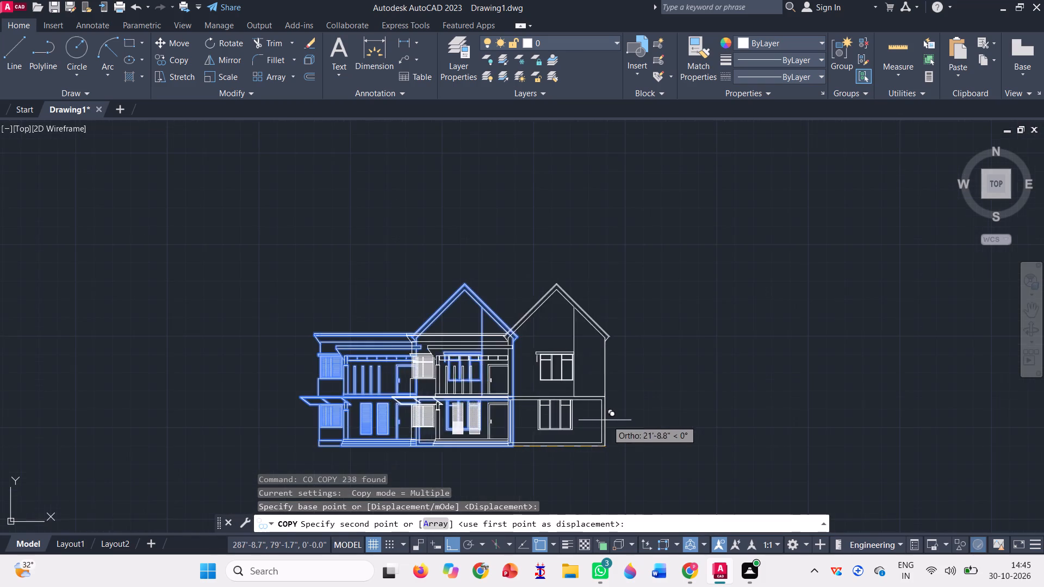
{"action": "left_click", "coordinate": [752, 434]}
{"action": "scroll", "coordinate": [90, 373], "scroll_direction": "down", "scroll_amount": 1}
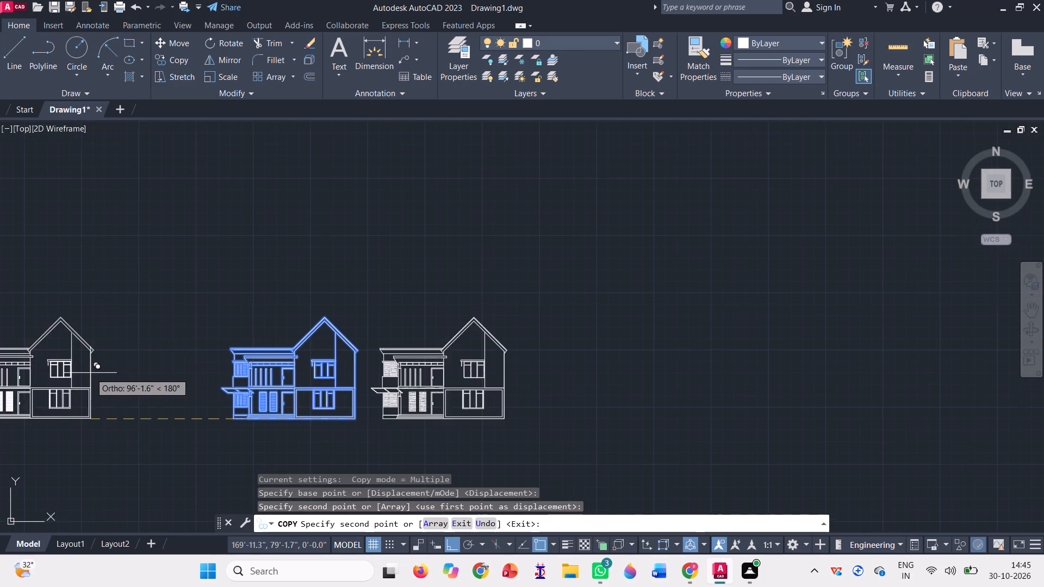
{"action": "left_click", "coordinate": [677, 426]}
{"action": "key", "text": "space"}
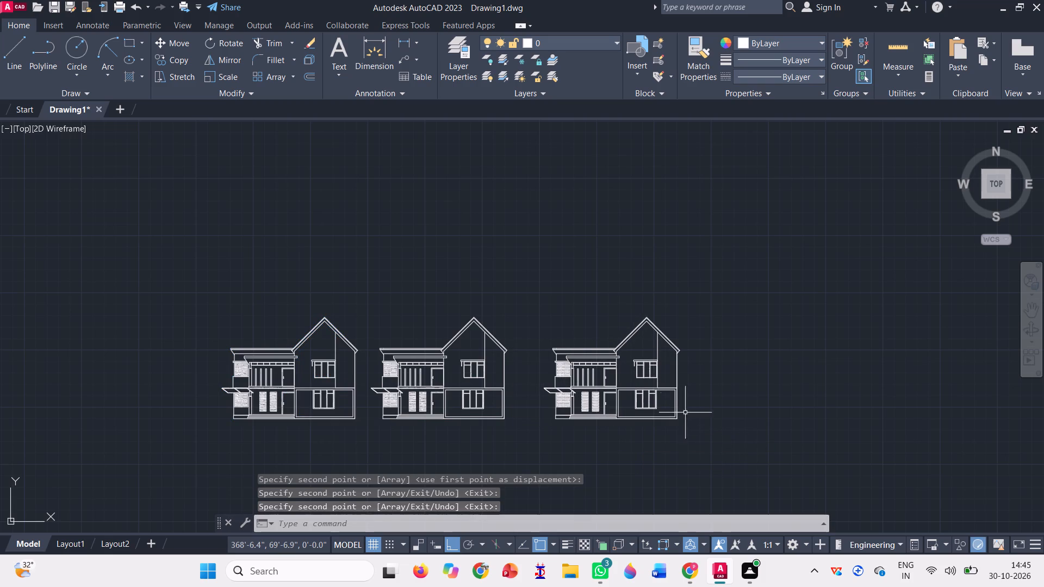
Set the colour of the entire rightmost elevation copy to black (0,0,0).
{"action": "left_click", "coordinate": [735, 471]}
{"action": "left_click", "coordinate": [527, 287]}
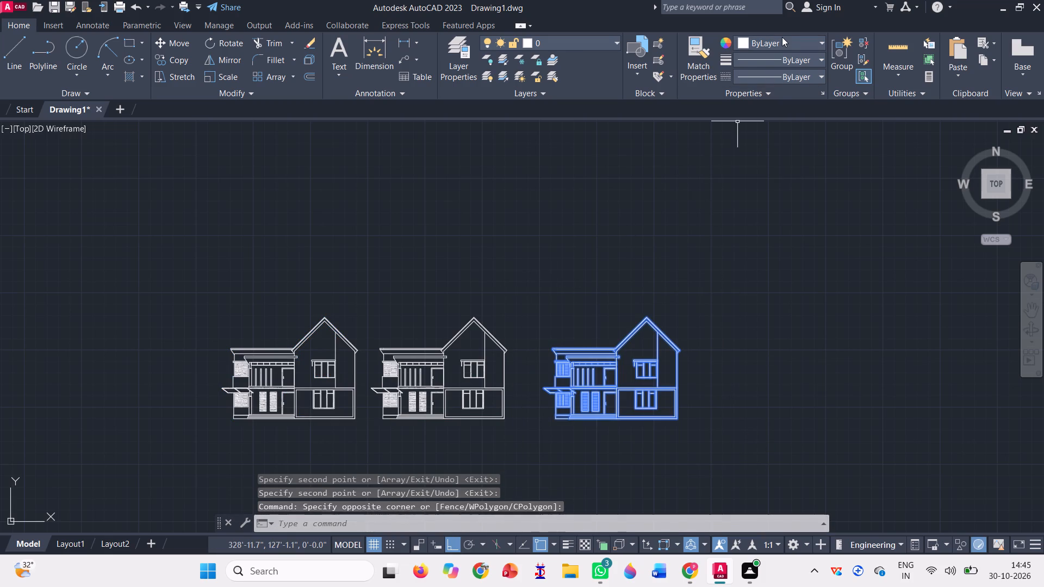
{"action": "left_click", "coordinate": [782, 35]}
{"action": "left_click", "coordinate": [744, 88]}
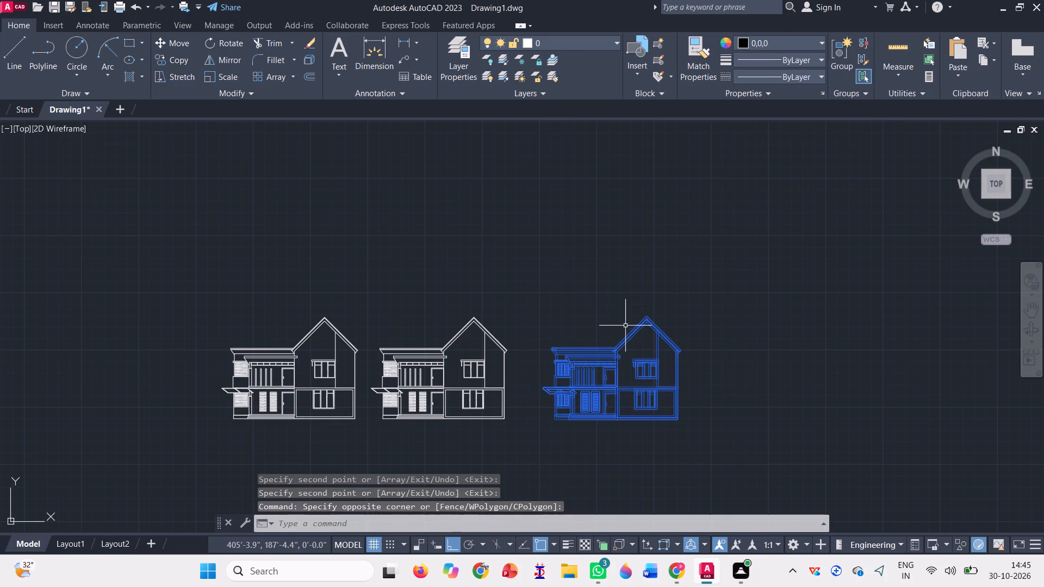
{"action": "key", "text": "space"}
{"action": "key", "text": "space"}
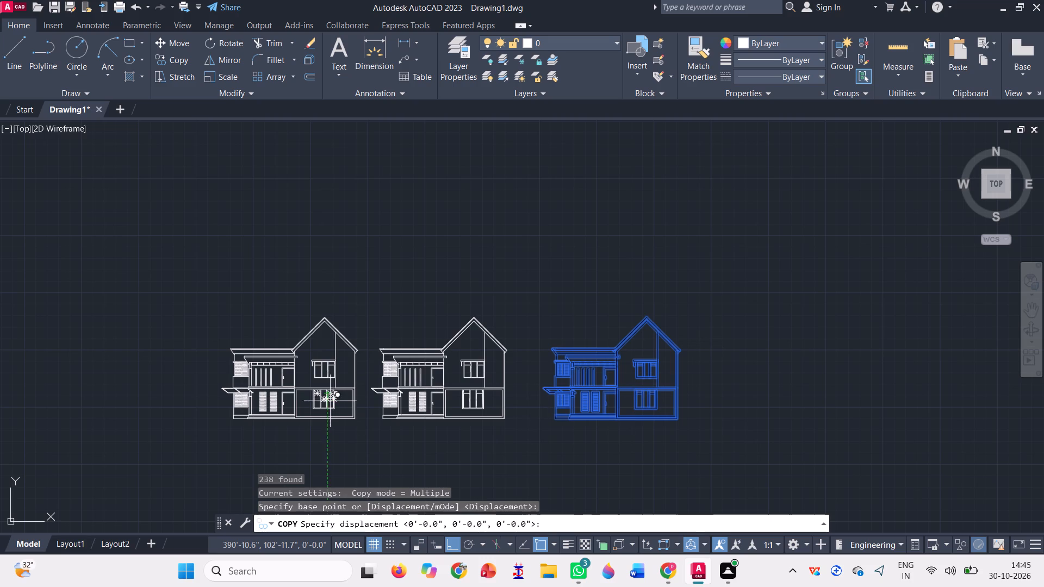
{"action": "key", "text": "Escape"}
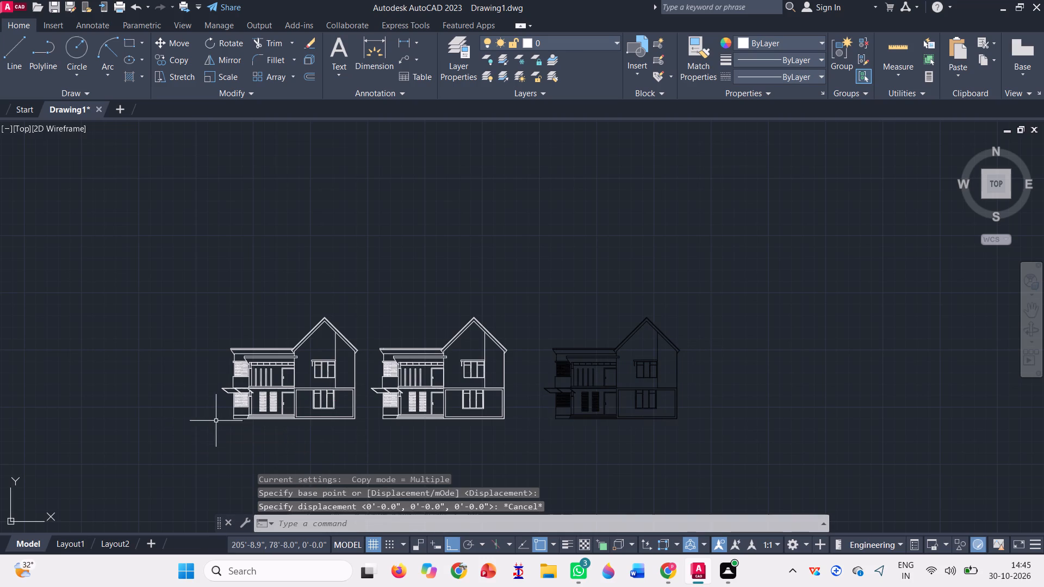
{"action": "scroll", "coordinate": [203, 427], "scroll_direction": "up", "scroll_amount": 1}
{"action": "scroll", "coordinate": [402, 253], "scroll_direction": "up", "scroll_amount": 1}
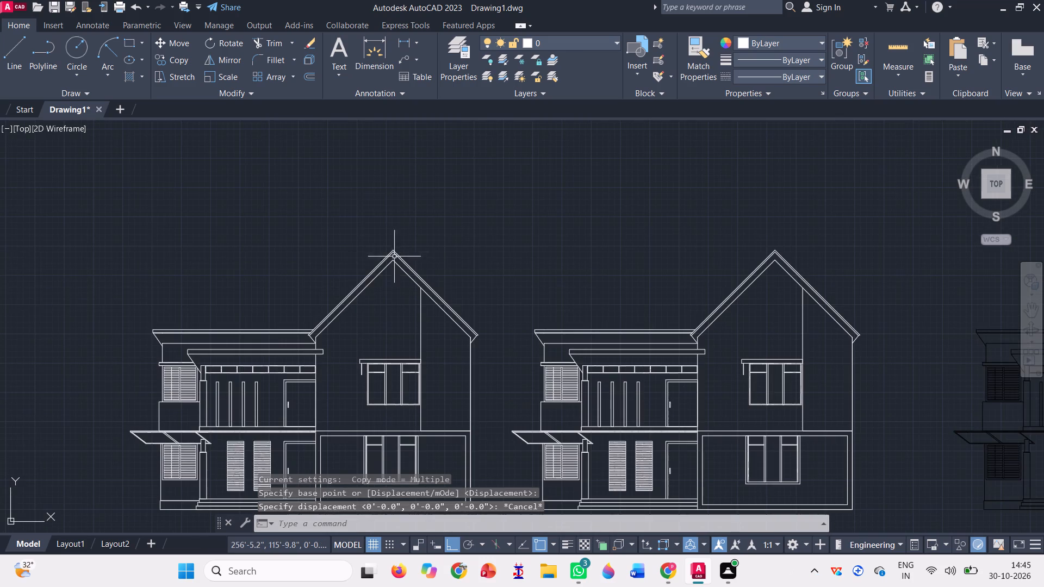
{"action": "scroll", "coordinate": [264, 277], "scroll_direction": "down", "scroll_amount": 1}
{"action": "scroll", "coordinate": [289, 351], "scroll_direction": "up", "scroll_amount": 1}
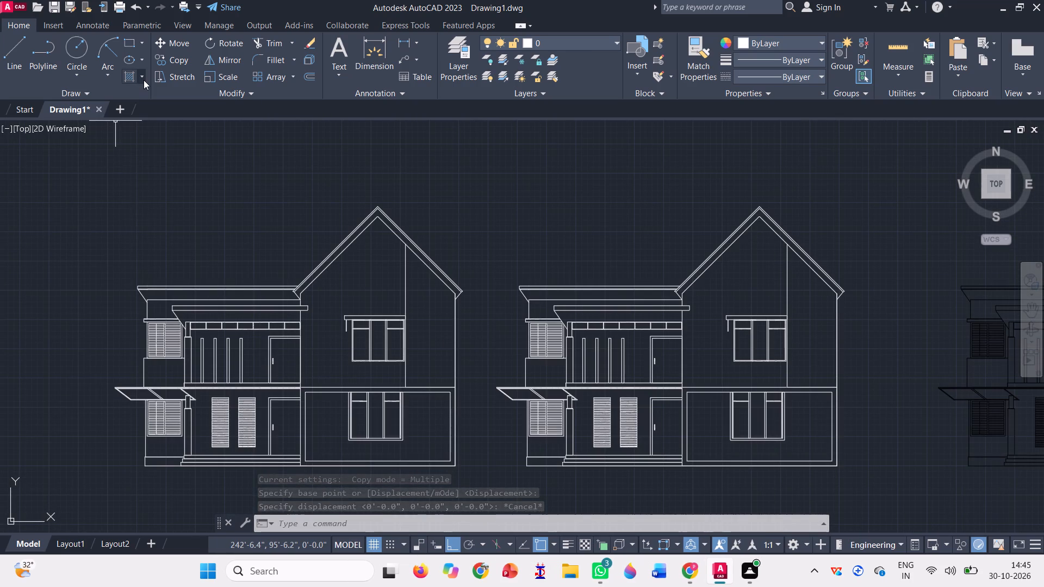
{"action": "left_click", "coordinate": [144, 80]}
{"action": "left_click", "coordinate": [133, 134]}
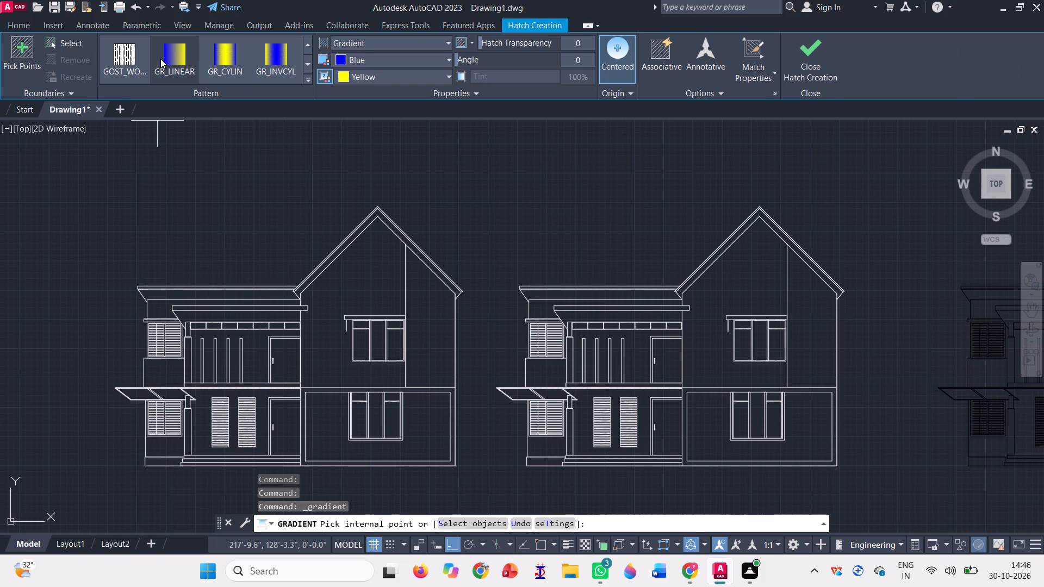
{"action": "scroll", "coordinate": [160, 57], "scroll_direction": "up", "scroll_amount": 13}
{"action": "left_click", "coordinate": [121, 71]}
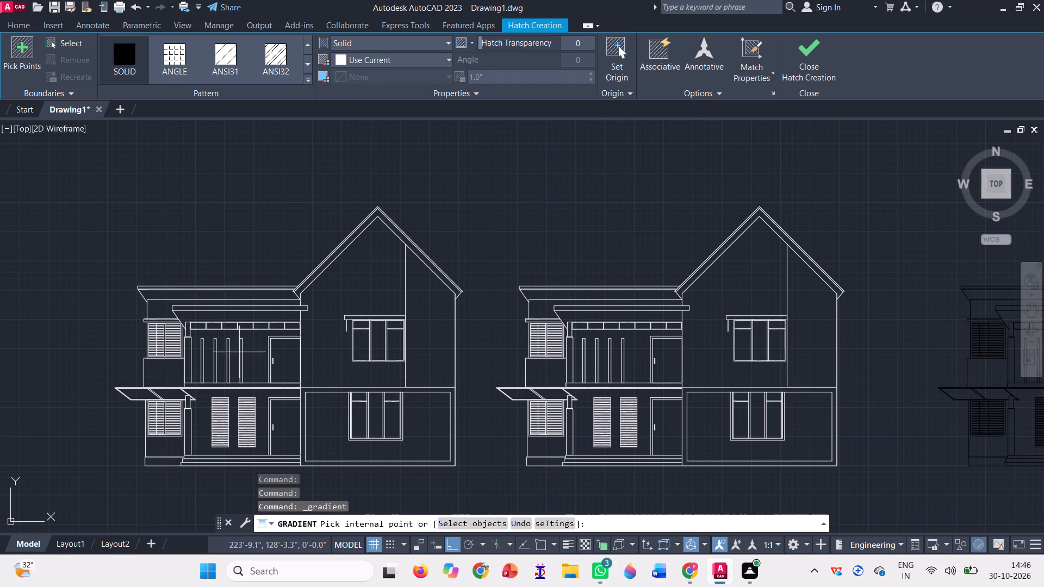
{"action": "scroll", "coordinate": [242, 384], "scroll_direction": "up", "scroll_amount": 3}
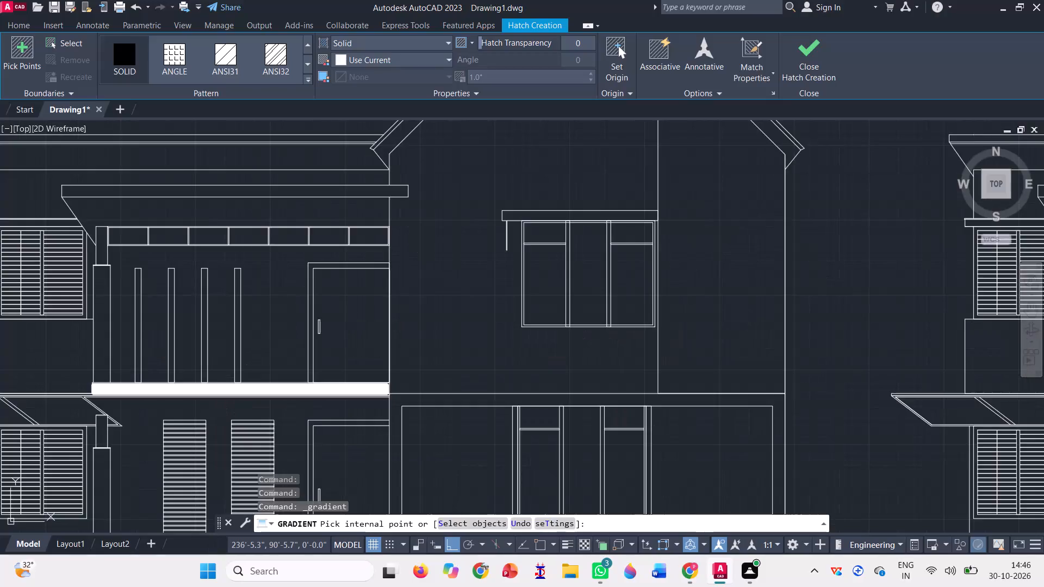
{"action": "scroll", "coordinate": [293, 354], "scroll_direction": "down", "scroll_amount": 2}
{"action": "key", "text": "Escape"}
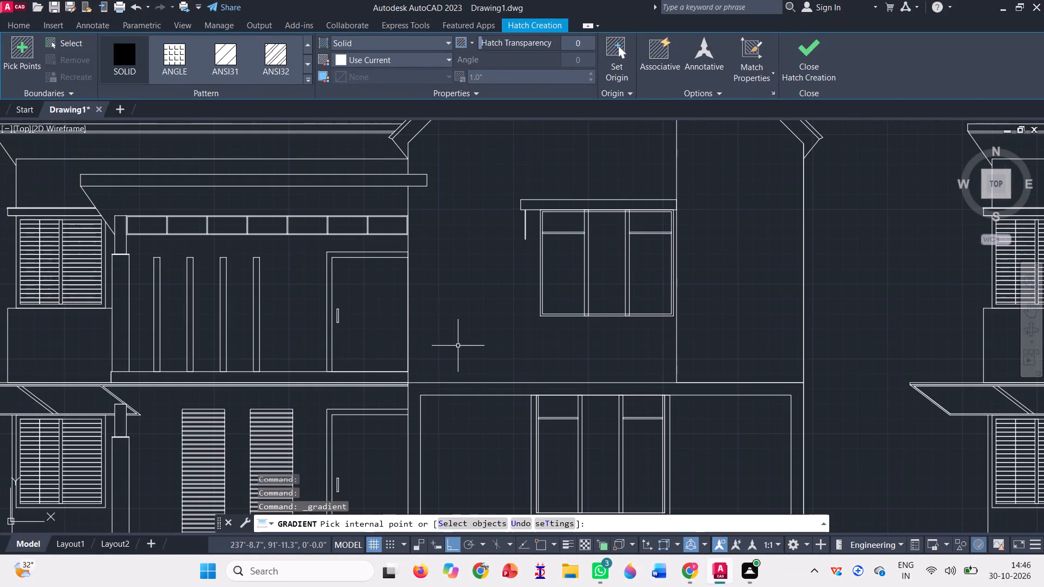
Draw a taller balcony parapet rectangle on the middle elevation, from the balcony base's outer lower corner to the gable wall.
{"action": "scroll", "coordinate": [378, 323], "scroll_direction": "down", "scroll_amount": 2}
{"action": "left_click", "coordinate": [136, 45]}
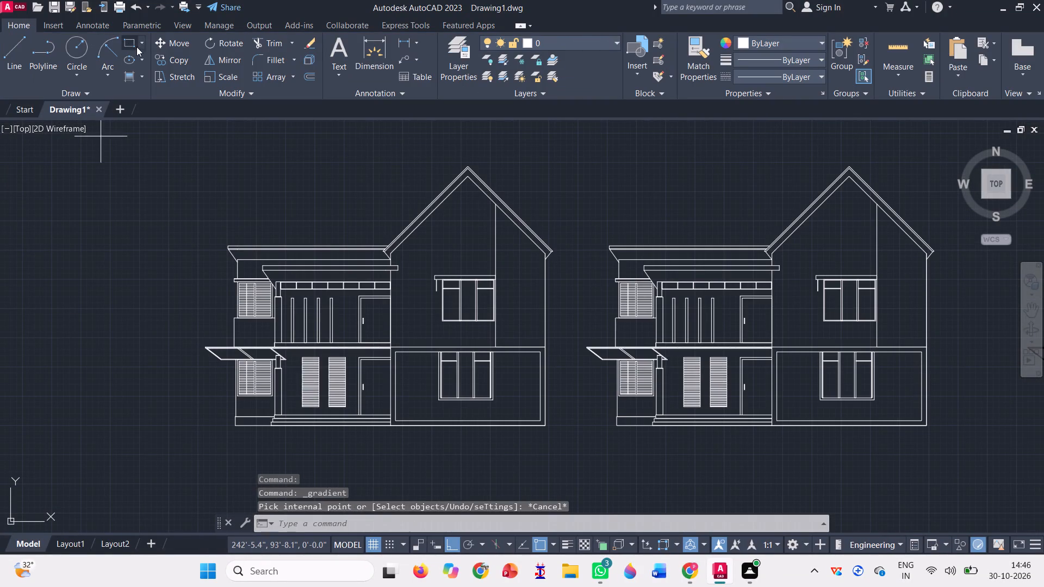
{"action": "scroll", "coordinate": [321, 315], "scroll_direction": "up", "scroll_amount": 3}
{"action": "scroll", "coordinate": [555, 397], "scroll_direction": "down", "scroll_amount": 1}
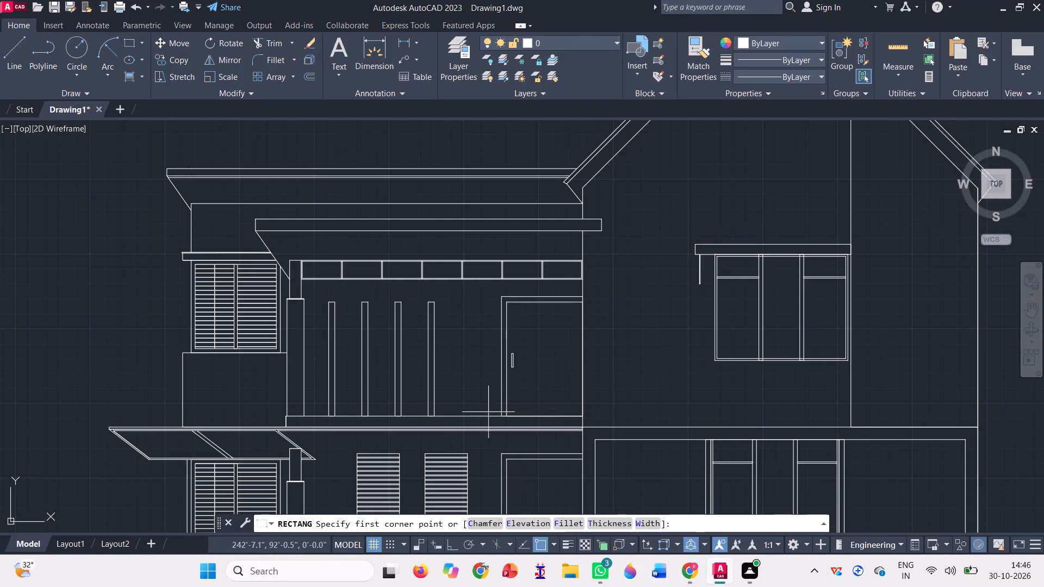
{"action": "scroll", "coordinate": [303, 427], "scroll_direction": "up", "scroll_amount": 3}
{"action": "left_click", "coordinate": [228, 431]}
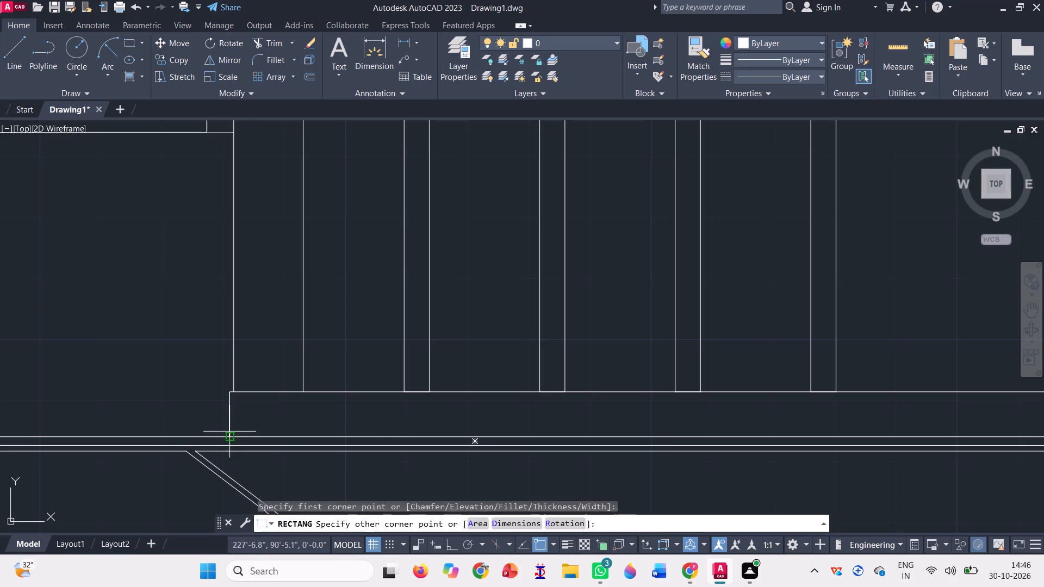
{"action": "scroll", "coordinate": [148, 376], "scroll_direction": "down", "scroll_amount": 4}
{"action": "scroll", "coordinate": [330, 355], "scroll_direction": "up", "scroll_amount": 3}
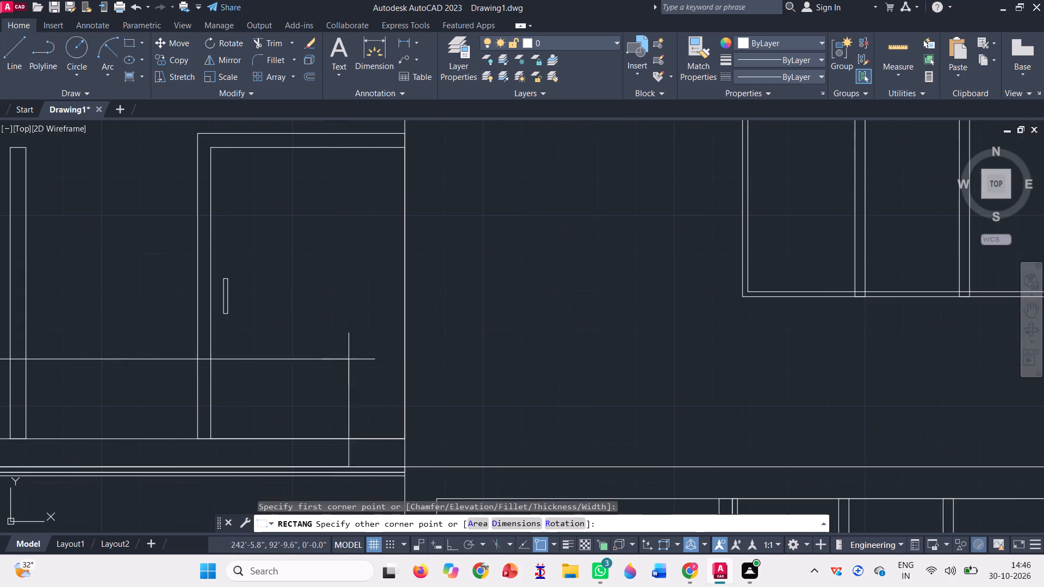
{"action": "left_click", "coordinate": [405, 359]}
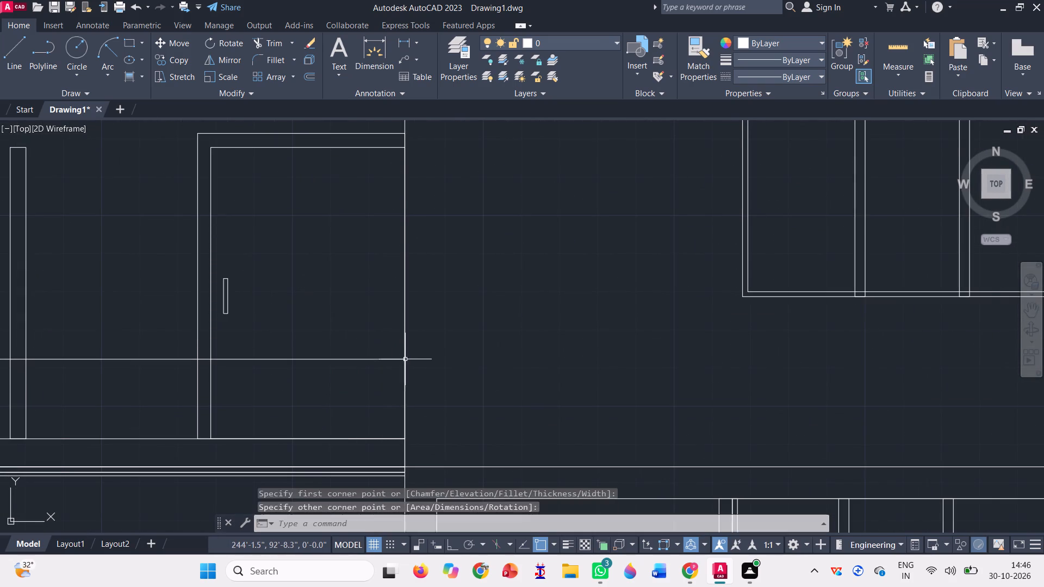
Delete the original low rectangle at the balcony's base, inside the taller parapet.
{"action": "scroll", "coordinate": [405, 348], "scroll_direction": "down", "scroll_amount": 2}
{"action": "left_click", "coordinate": [286, 386]}
{"action": "left_click", "coordinate": [284, 383]}
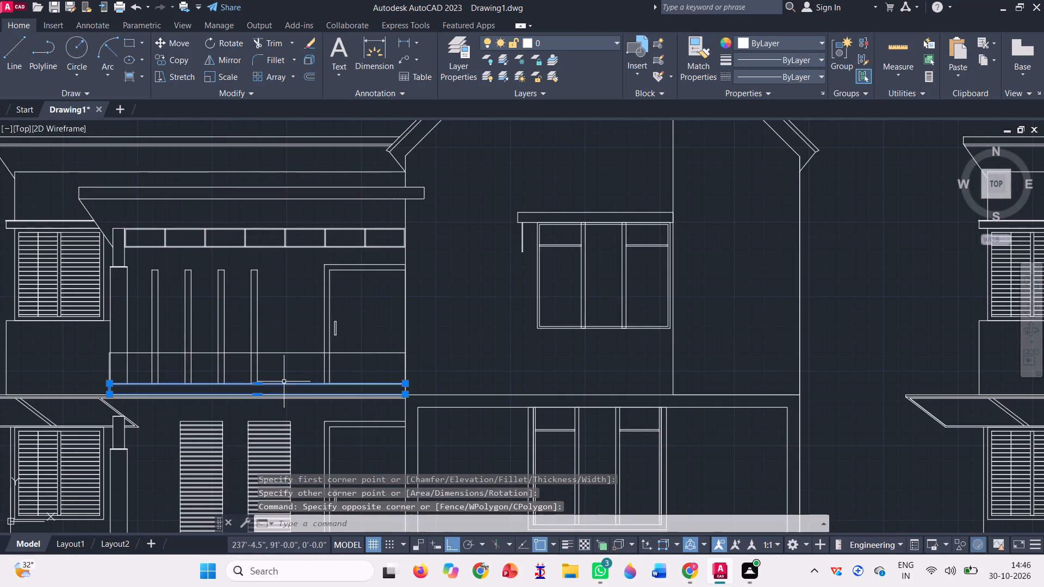
{"action": "key", "text": "Delete"}
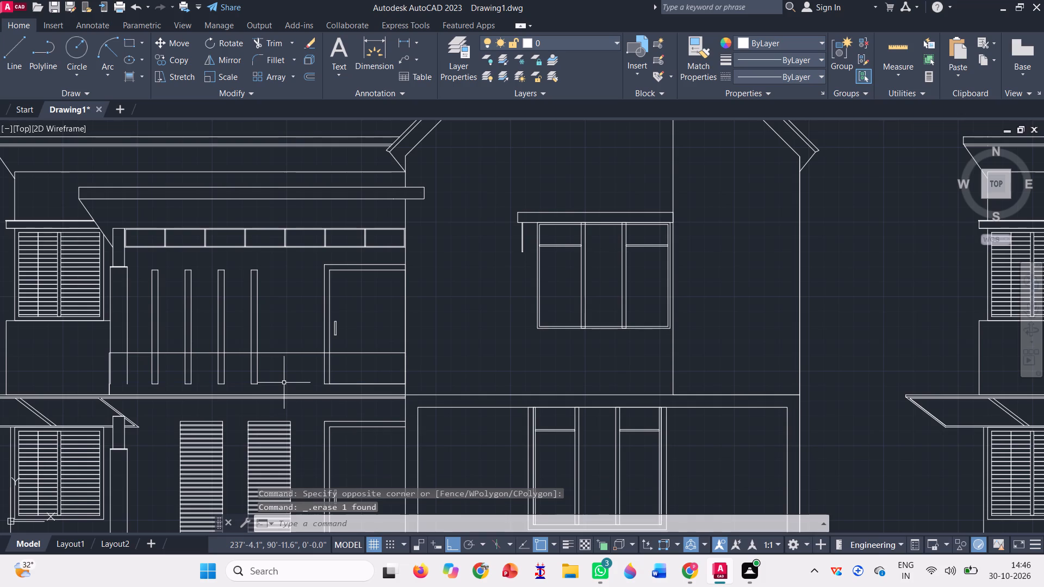
Trim the vertical lines of the slats, door and column that run below the parapet's top edge with a fence.
{"action": "left_click", "coordinate": [263, 35]}
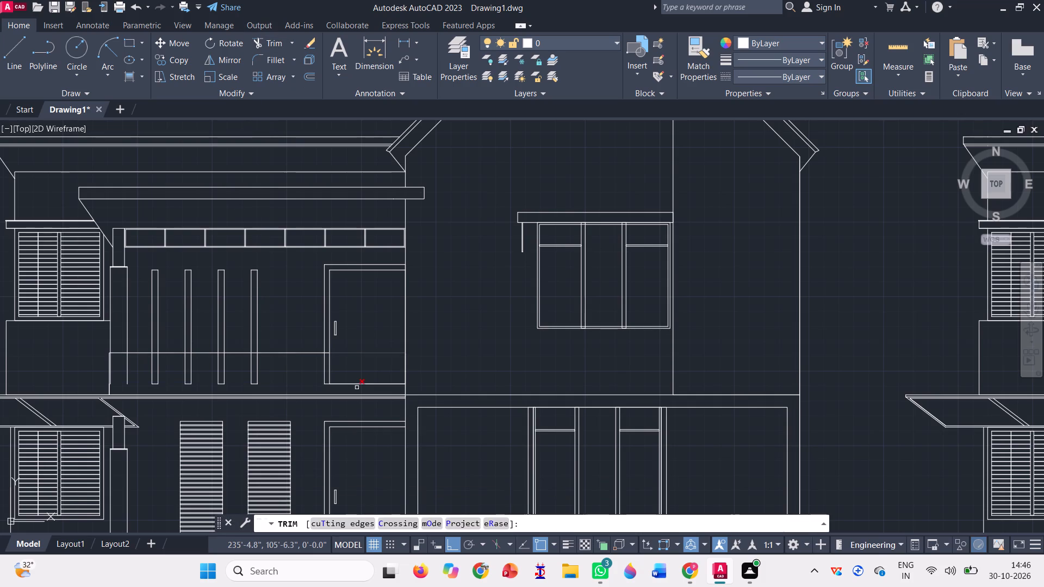
{"action": "scroll", "coordinate": [335, 374], "scroll_direction": "up", "scroll_amount": 2}
{"action": "left_click", "coordinate": [334, 355]}
{"action": "scroll", "coordinate": [121, 368], "scroll_direction": "down", "scroll_amount": 2}
{"action": "scroll", "coordinate": [234, 372], "scroll_direction": "down", "scroll_amount": 1}
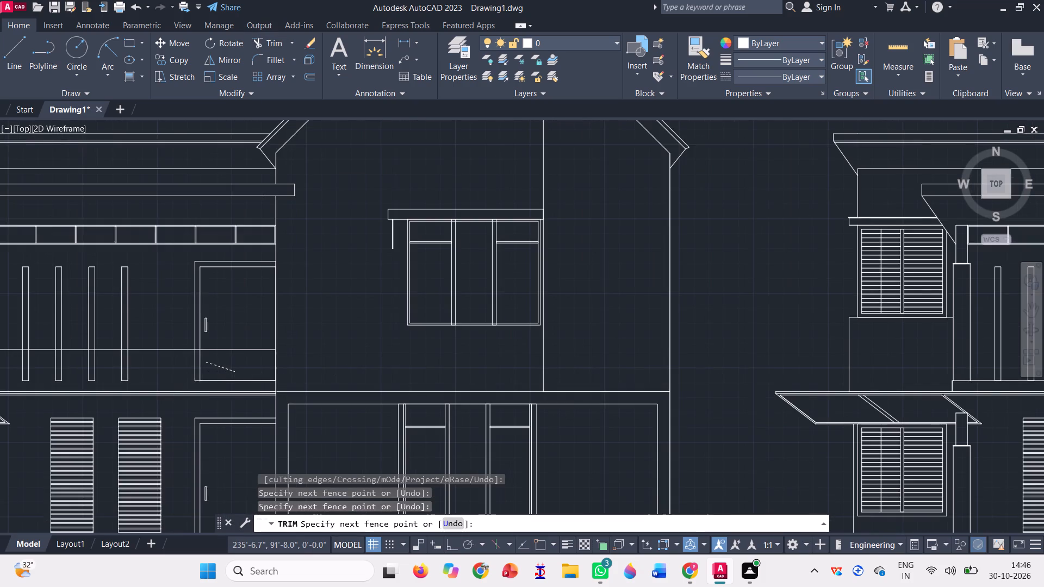
{"action": "scroll", "coordinate": [245, 369], "scroll_direction": "down", "scroll_amount": 1}
{"action": "scroll", "coordinate": [142, 365], "scroll_direction": "up", "scroll_amount": 2}
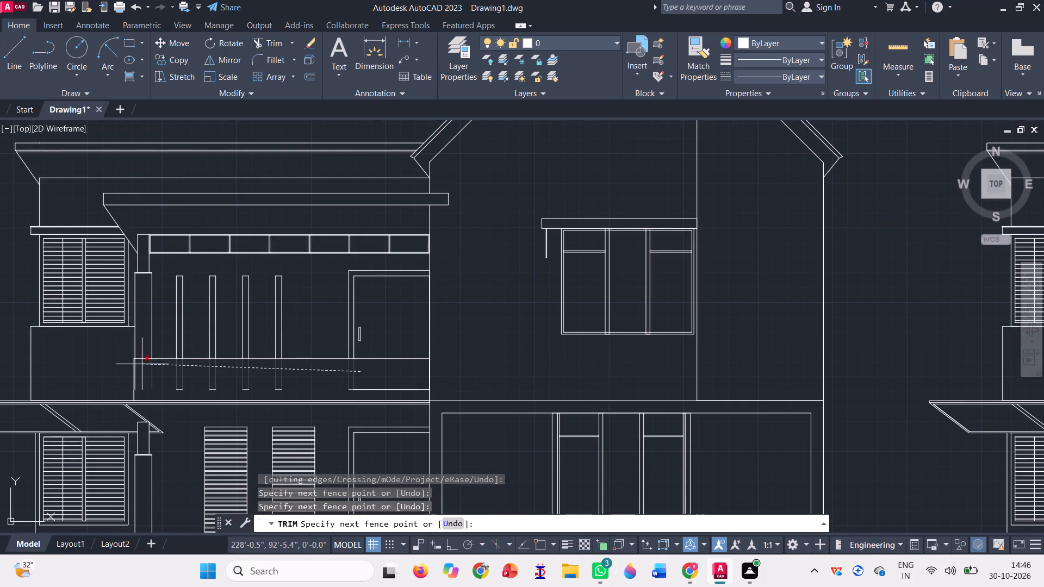
{"action": "scroll", "coordinate": [147, 371], "scroll_direction": "up", "scroll_amount": 1}
{"action": "left_click", "coordinate": [147, 371]}
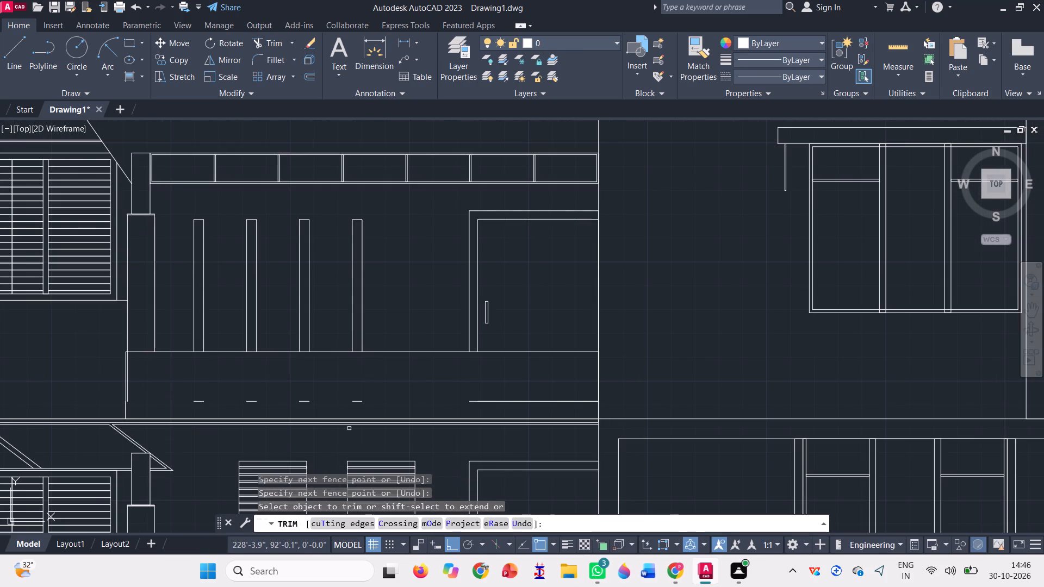
Trim away the first slat's leftover bottom segment and the column line just inside the parapet's outer edge.
{"action": "left_click", "coordinate": [195, 400]}
{"action": "scroll", "coordinate": [130, 384], "scroll_direction": "up", "scroll_amount": 3}
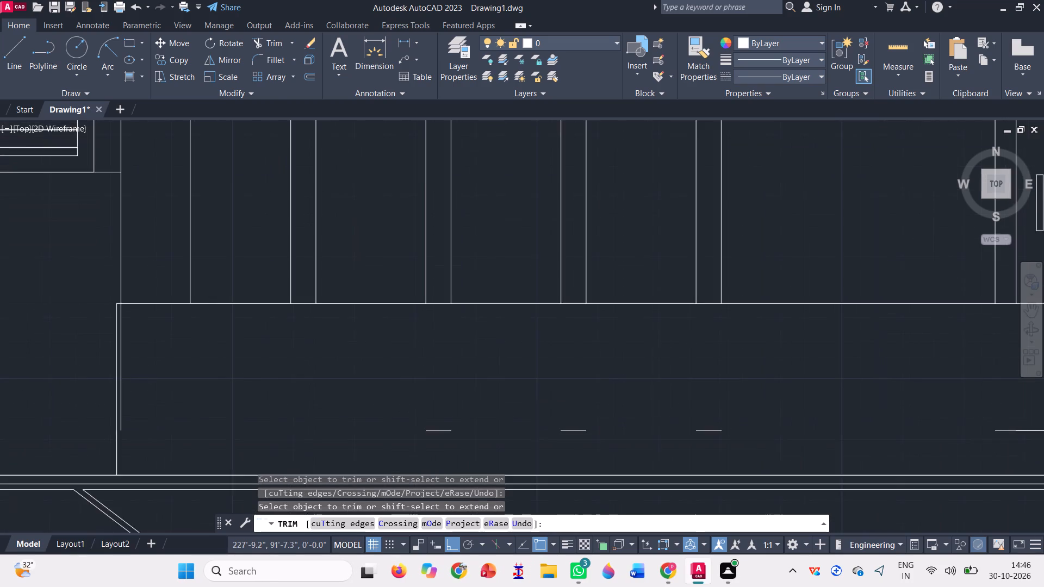
{"action": "left_click", "coordinate": [111, 371]}
{"action": "left_click", "coordinate": [129, 380]}
{"action": "scroll", "coordinate": [132, 340], "scroll_direction": "down", "scroll_amount": 4}
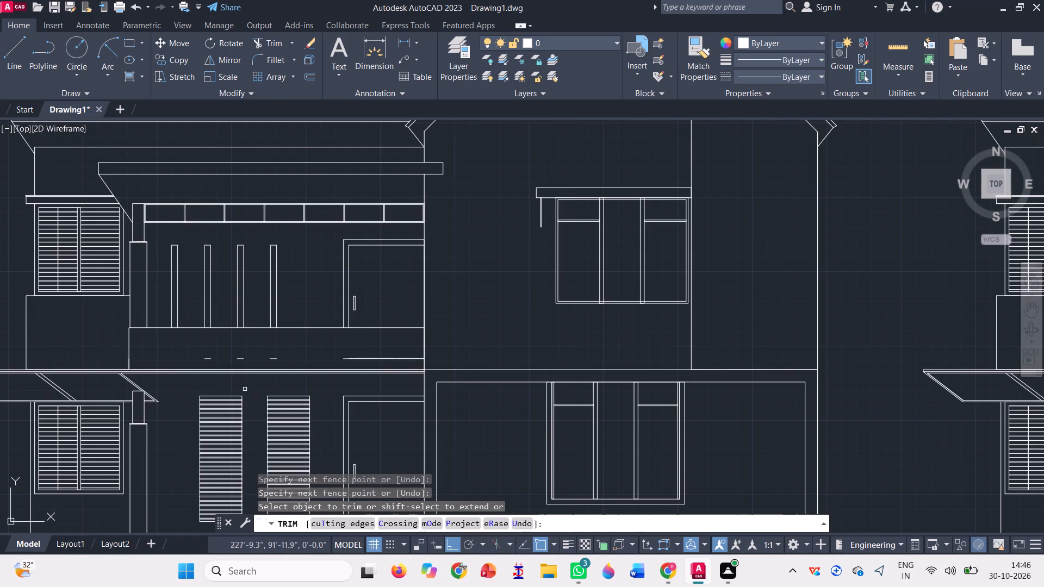
Trim away the other three slats' leftover bottom segments and the upper door's bottom lines inside the parapet.
{"action": "left_click", "coordinate": [201, 357]}
{"action": "left_click", "coordinate": [208, 361]}
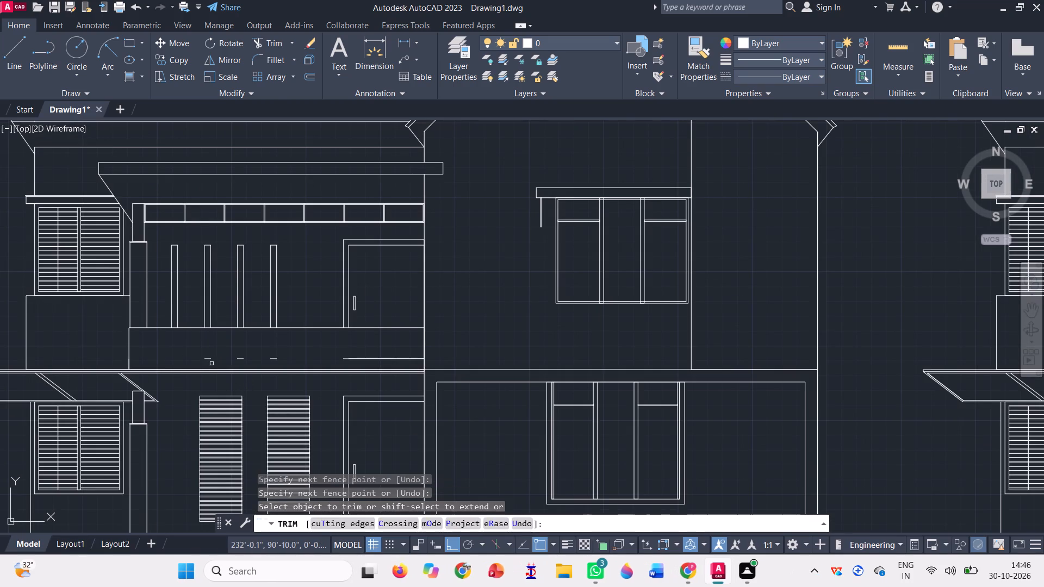
{"action": "left_click", "coordinate": [210, 363]}
{"action": "left_click", "coordinate": [206, 359]}
{"action": "left_click", "coordinate": [206, 359]}
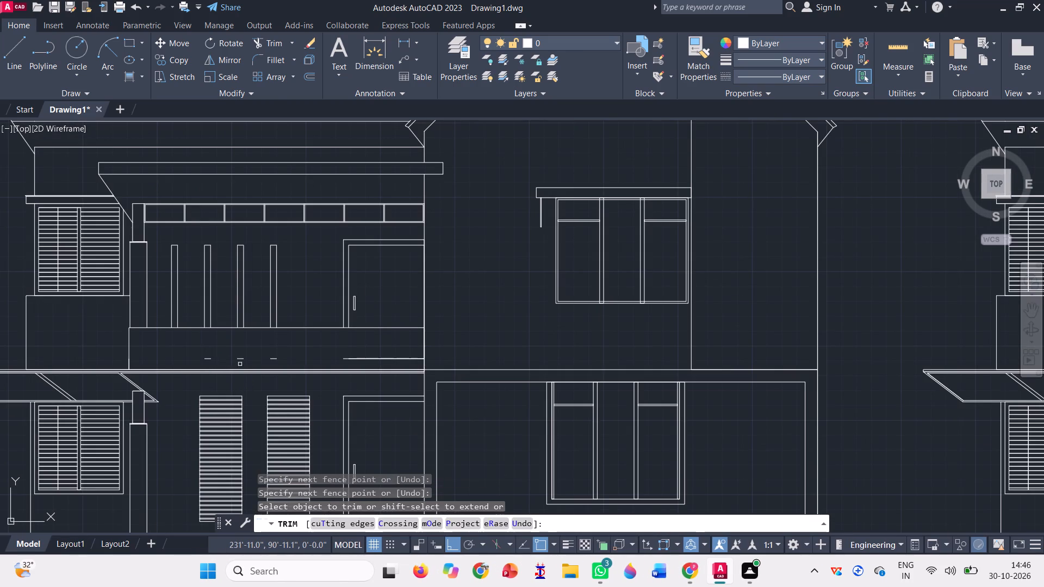
{"action": "left_click", "coordinate": [240, 363]}
{"action": "left_click", "coordinate": [241, 350]}
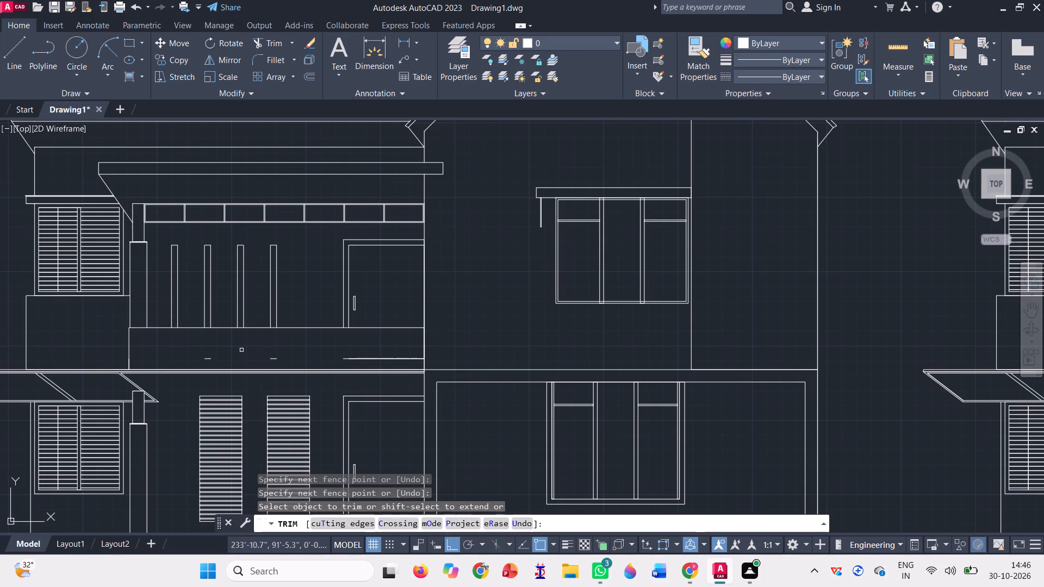
{"action": "scroll", "coordinate": [204, 359], "scroll_direction": "up", "scroll_amount": 3}
{"action": "left_click", "coordinate": [213, 364]}
{"action": "left_click", "coordinate": [213, 351]}
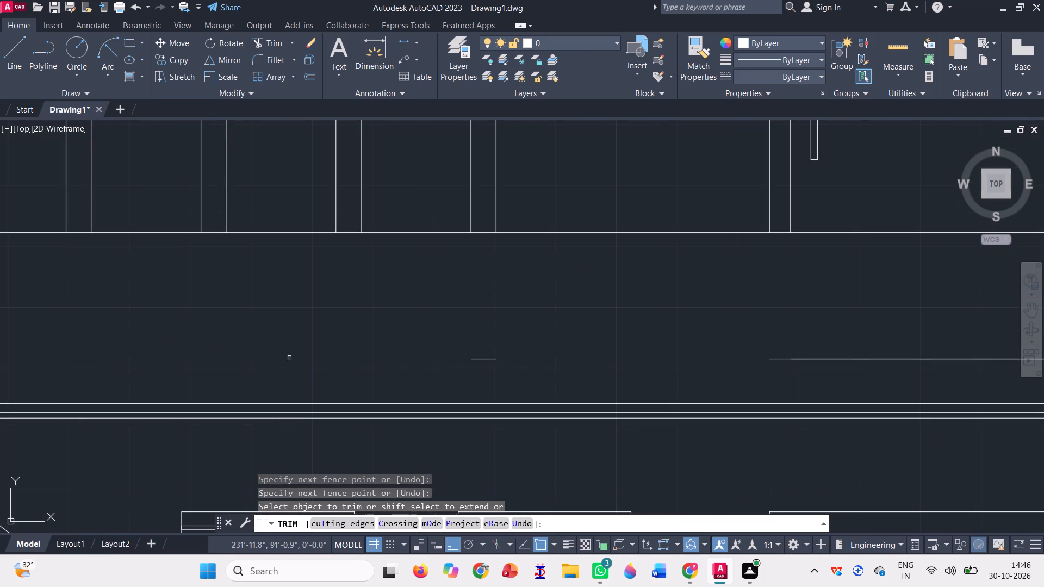
{"action": "left_click", "coordinate": [473, 364]}
{"action": "left_click", "coordinate": [482, 342]}
{"action": "scroll", "coordinate": [405, 339], "scroll_direction": "down", "scroll_amount": 2}
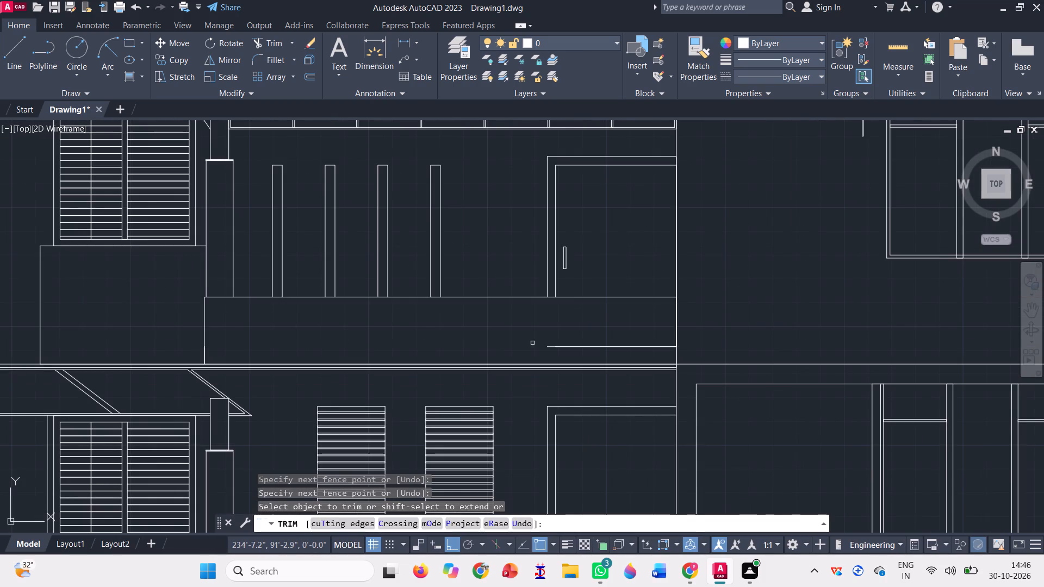
{"action": "left_click", "coordinate": [560, 350]}
{"action": "left_click", "coordinate": [562, 336]}
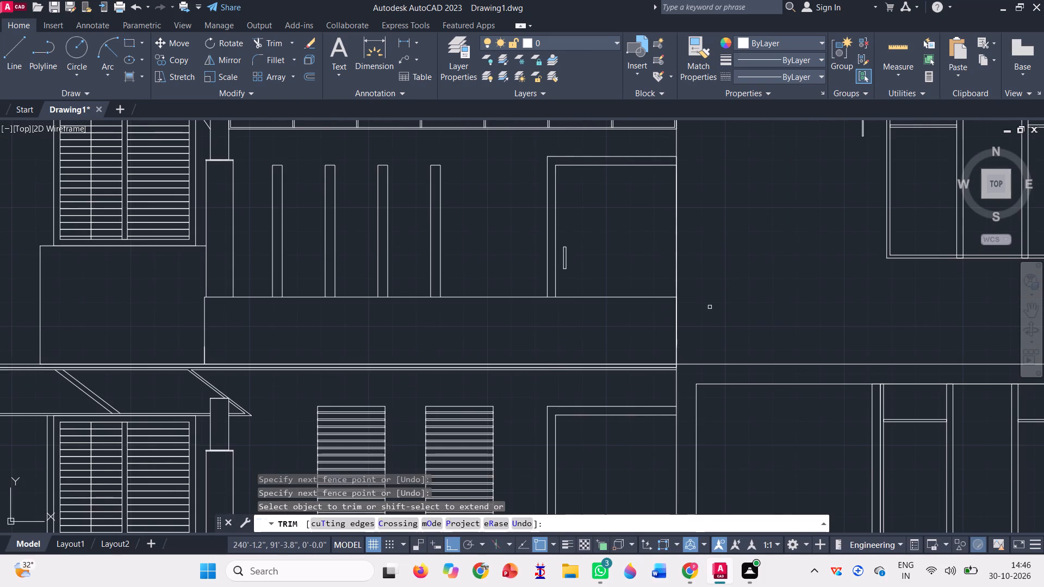
Trim the overlapping vertical line segments where the parapet meets the gable wall.
{"action": "scroll", "coordinate": [695, 327], "scroll_direction": "up", "scroll_amount": 2}
{"action": "left_click", "coordinate": [647, 326]}
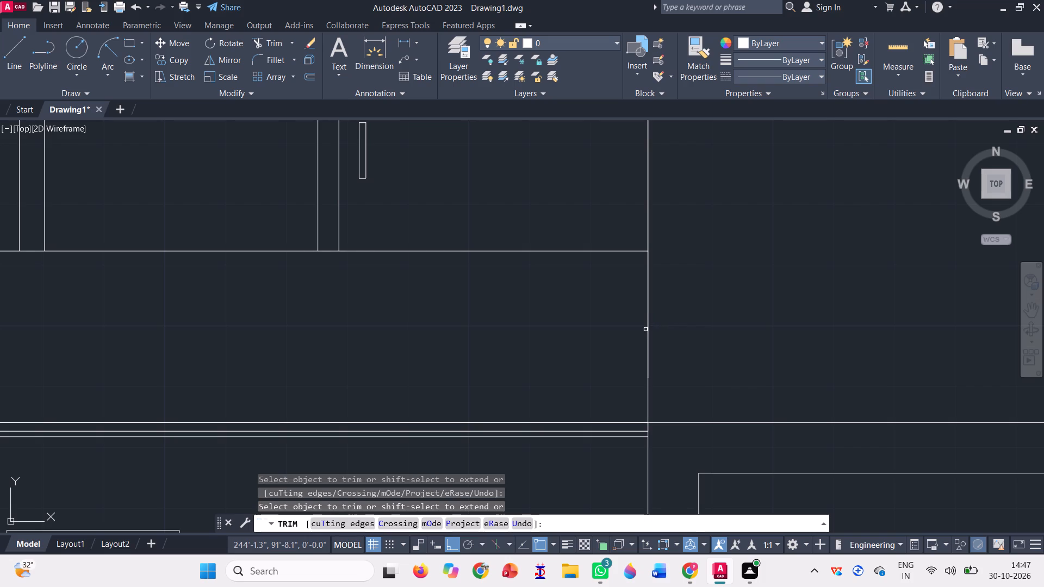
{"action": "left_click", "coordinate": [645, 329]}
{"action": "left_click", "coordinate": [641, 330]}
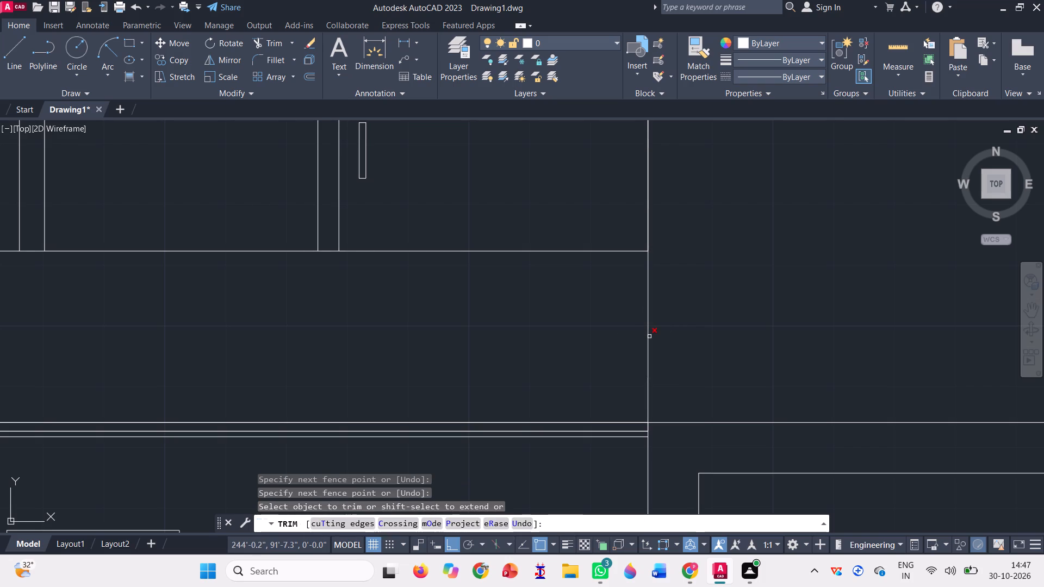
{"action": "left_click", "coordinate": [649, 335]}
{"action": "left_click", "coordinate": [649, 335]}
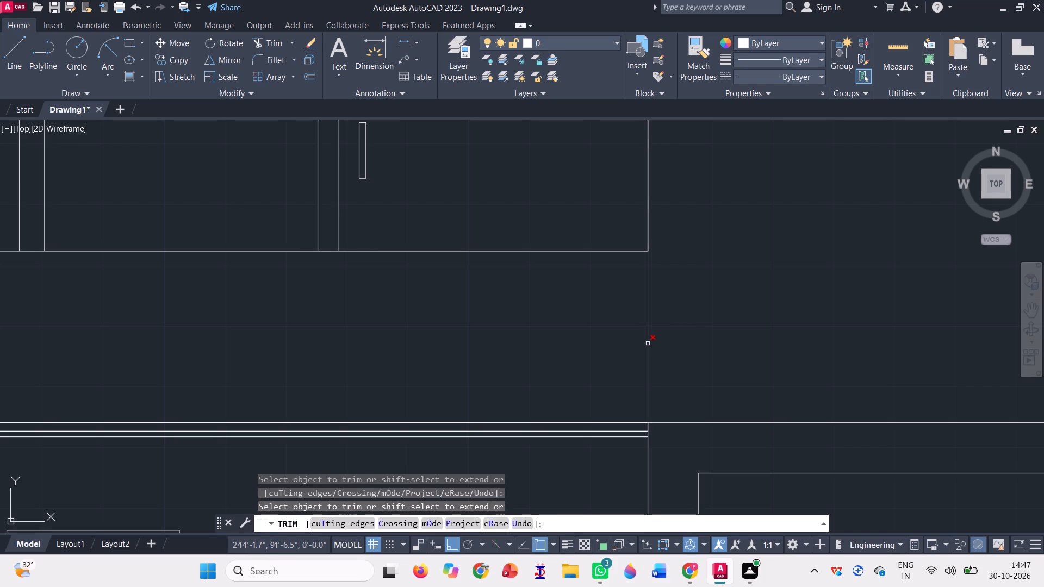
{"action": "scroll", "coordinate": [617, 347], "scroll_direction": "down", "scroll_amount": 3}
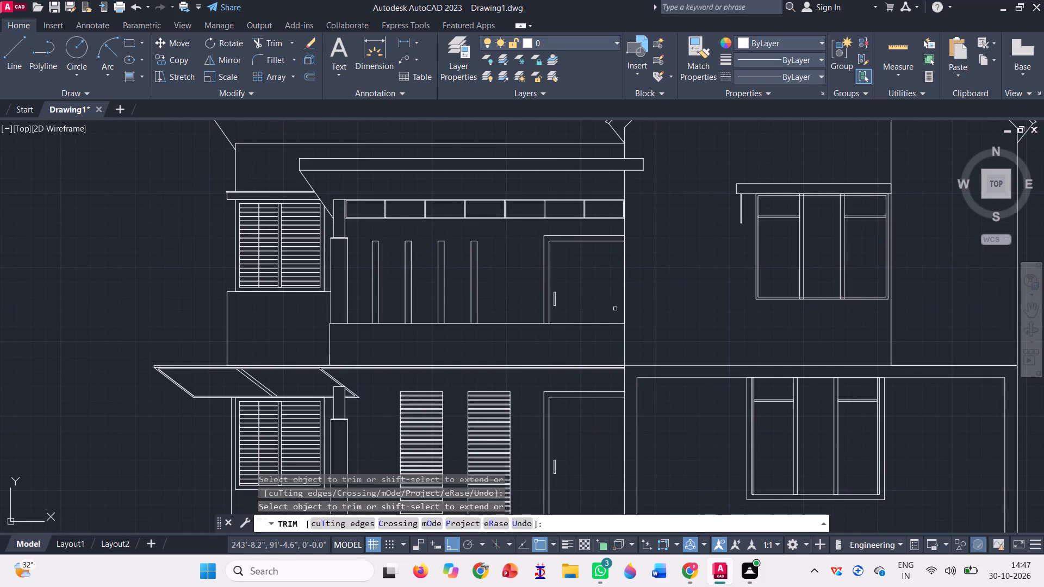
{"action": "key", "text": "Escape"}
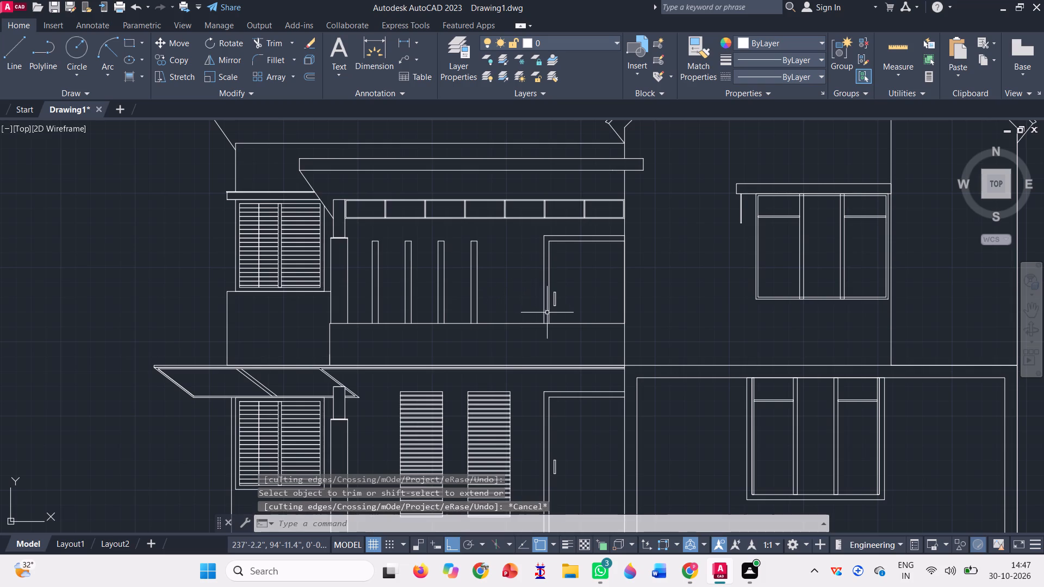
Delete the two elevation copies beside the corrected elevation, including the black one.
{"action": "scroll", "coordinate": [536, 327], "scroll_direction": "down", "scroll_amount": 1}
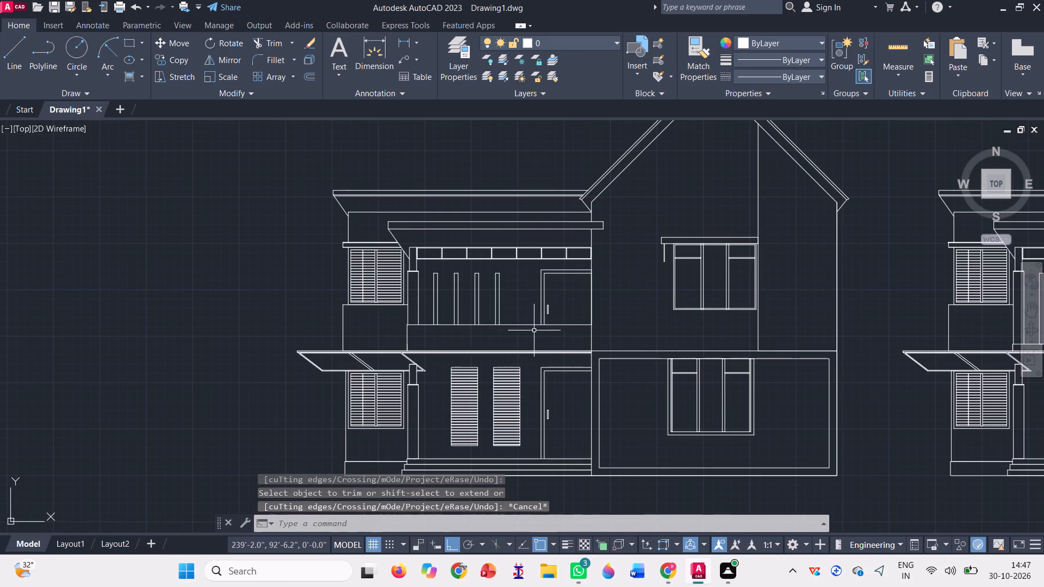
{"action": "scroll", "coordinate": [284, 226], "scroll_direction": "down", "scroll_amount": 2}
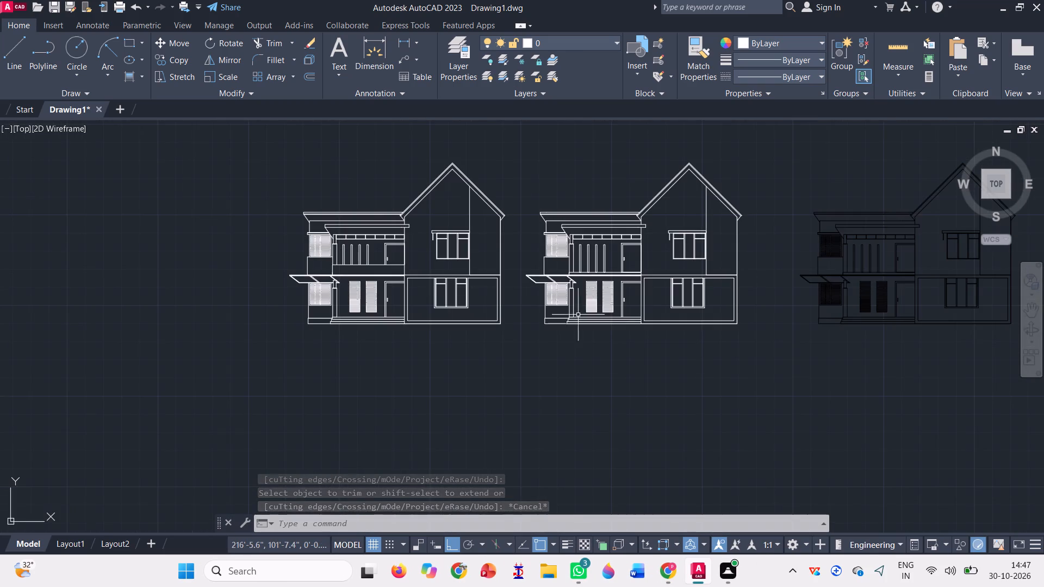
{"action": "scroll", "coordinate": [444, 270], "scroll_direction": "down", "scroll_amount": 2}
{"action": "left_click", "coordinate": [706, 329]}
{"action": "scroll", "coordinate": [468, 206], "scroll_direction": "up", "scroll_amount": 1}
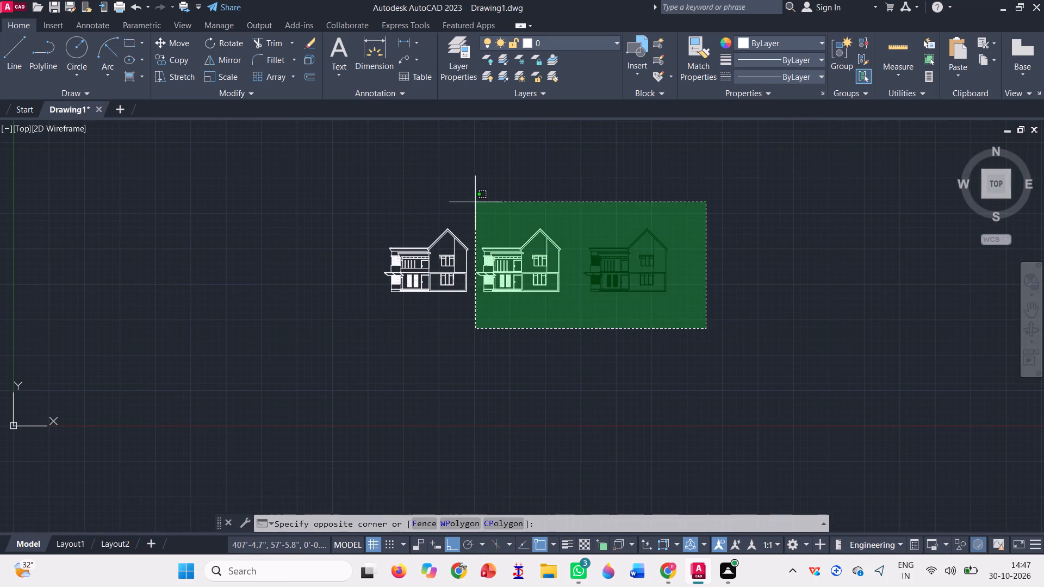
{"action": "scroll", "coordinate": [475, 203], "scroll_direction": "up", "scroll_amount": 1}
{"action": "left_click", "coordinate": [488, 222]}
{"action": "scroll", "coordinate": [356, 223], "scroll_direction": "down", "scroll_amount": 1}
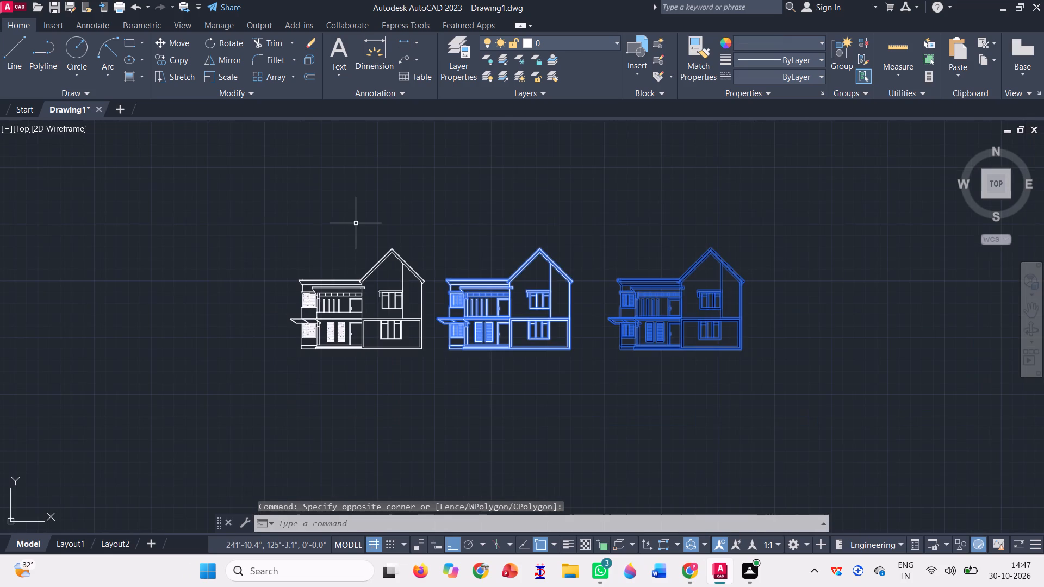
{"action": "key", "text": "Delete"}
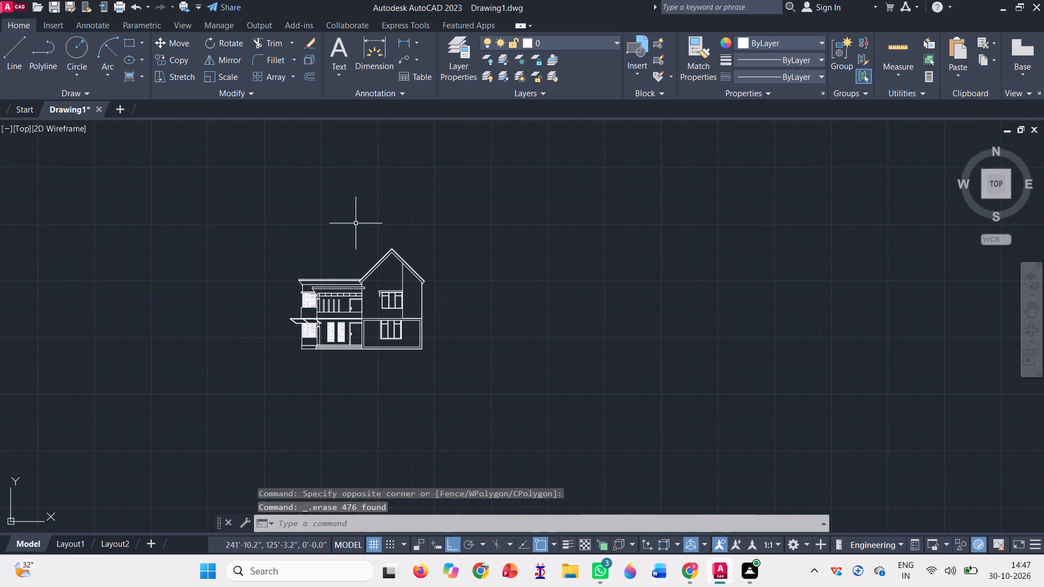
Copy the corrected house elevation twice to its right along the same baseline, using the bottom-right wall corner as base point.
{"action": "scroll", "coordinate": [348, 248], "scroll_direction": "up", "scroll_amount": 1}
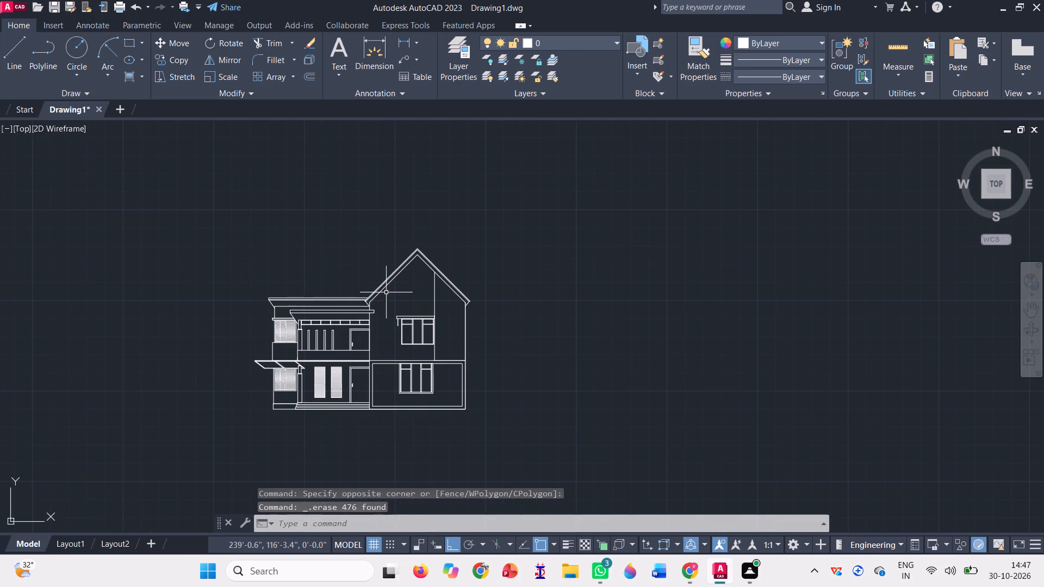
{"action": "left_click", "coordinate": [501, 434]}
{"action": "left_click", "coordinate": [222, 234]}
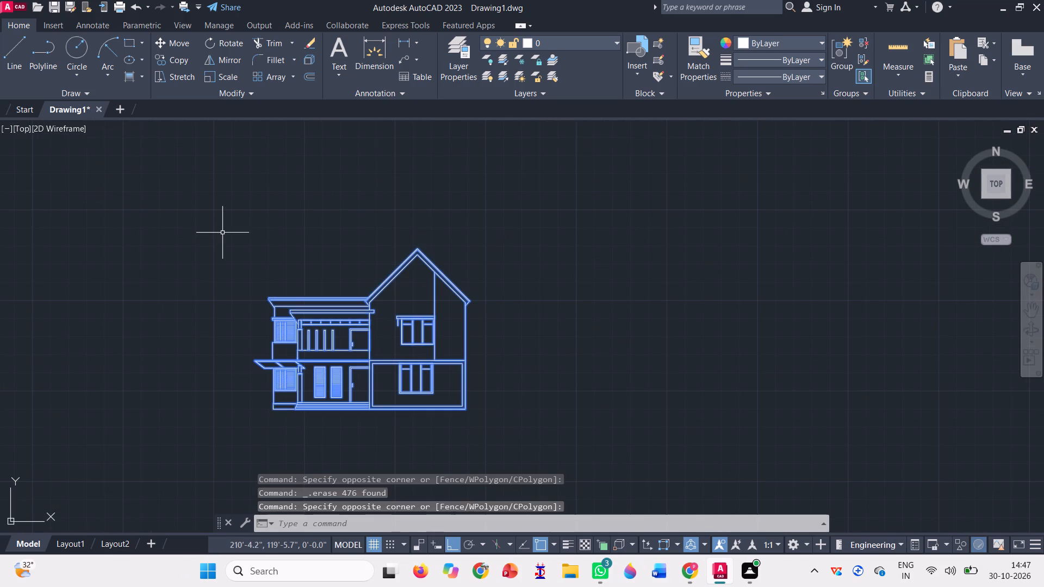
{"action": "type", "text": "co"}
{"action": "key", "text": "space"}
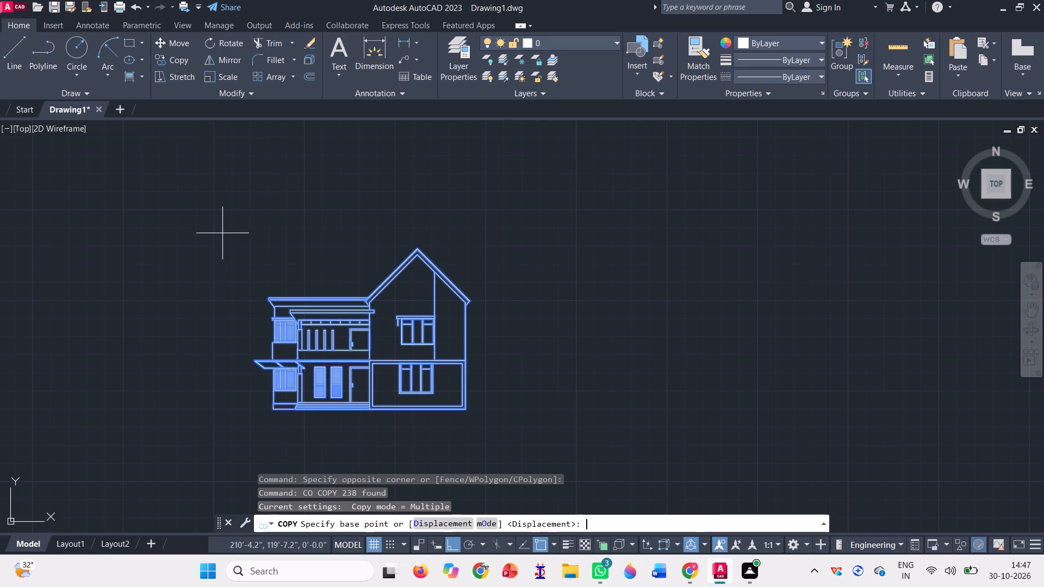
{"action": "left_click", "coordinate": [466, 412]}
{"action": "scroll", "coordinate": [314, 384], "scroll_direction": "down", "scroll_amount": 1}
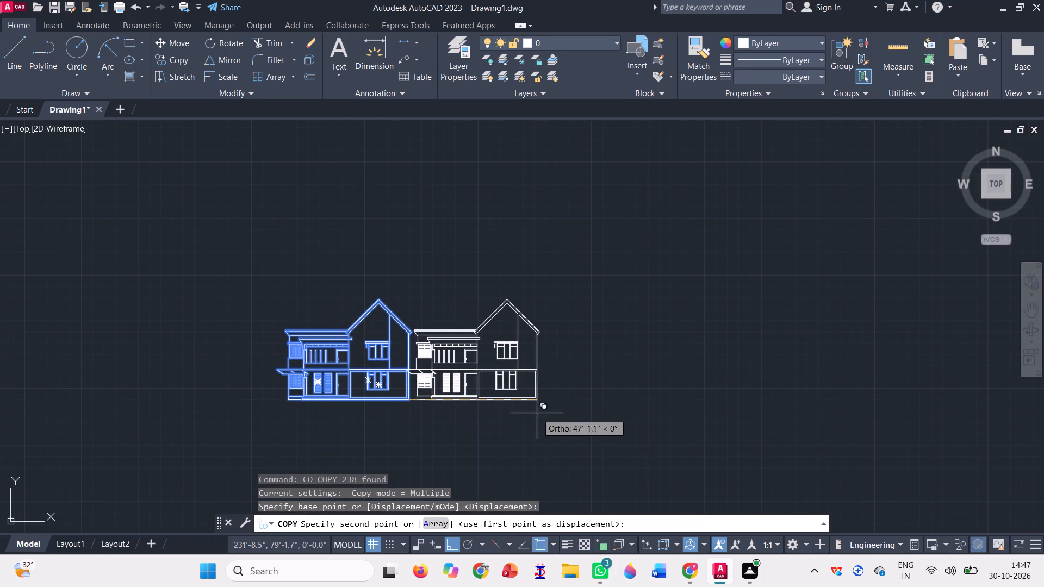
{"action": "left_click", "coordinate": [569, 413]}
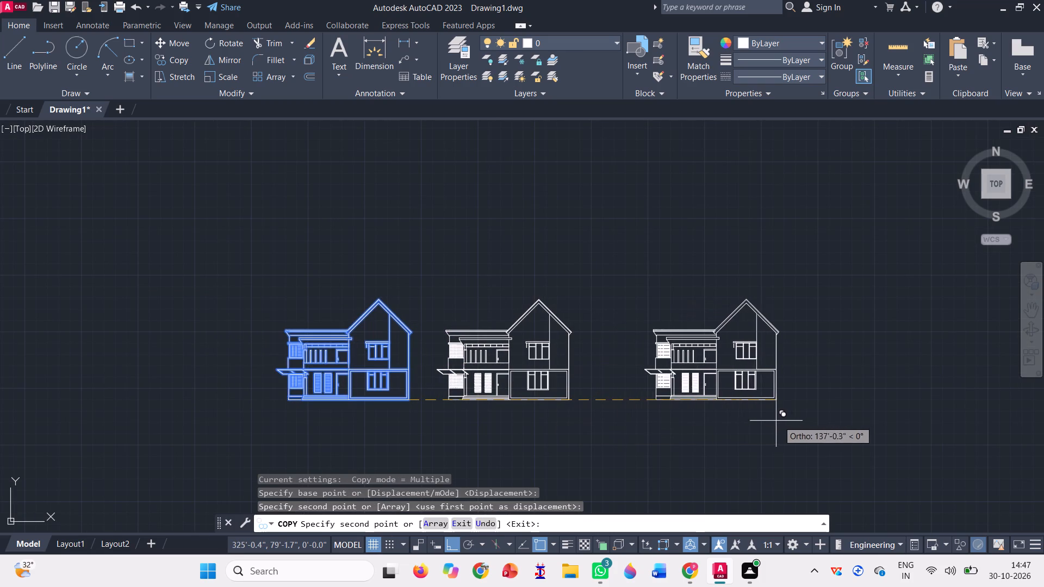
{"action": "left_click", "coordinate": [744, 417]}
{"action": "key", "text": "Escape"}
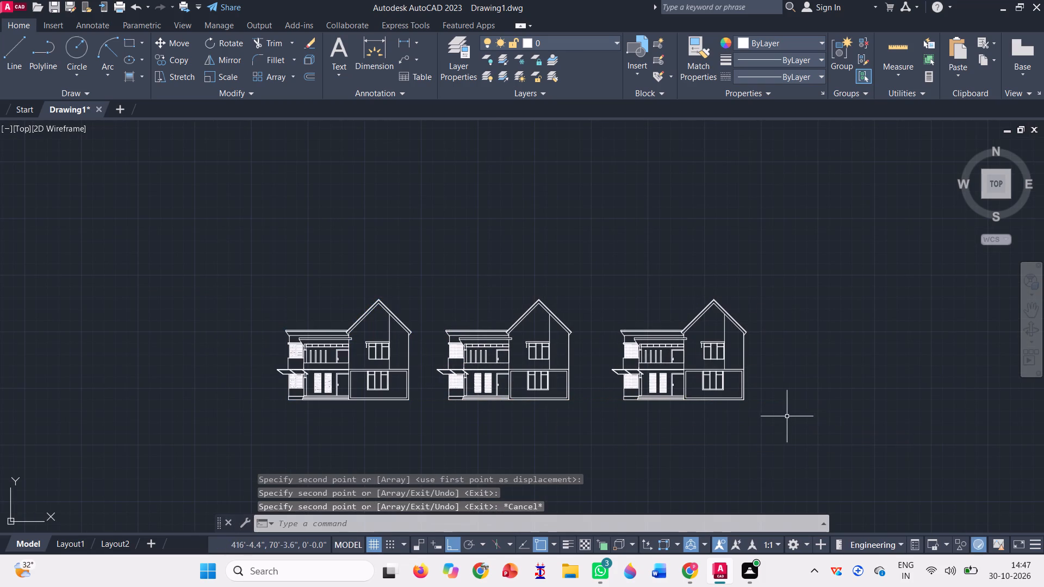
Change the colour of the entire rightmost house elevation to black.
{"action": "left_click", "coordinate": [784, 419]}
{"action": "left_click", "coordinate": [611, 267]}
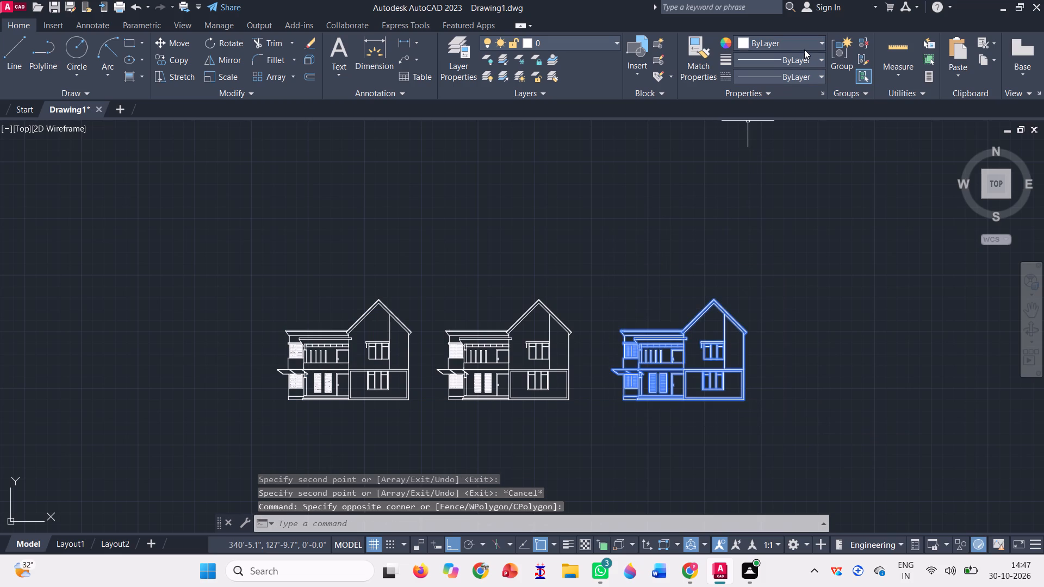
{"action": "left_click", "coordinate": [793, 42]}
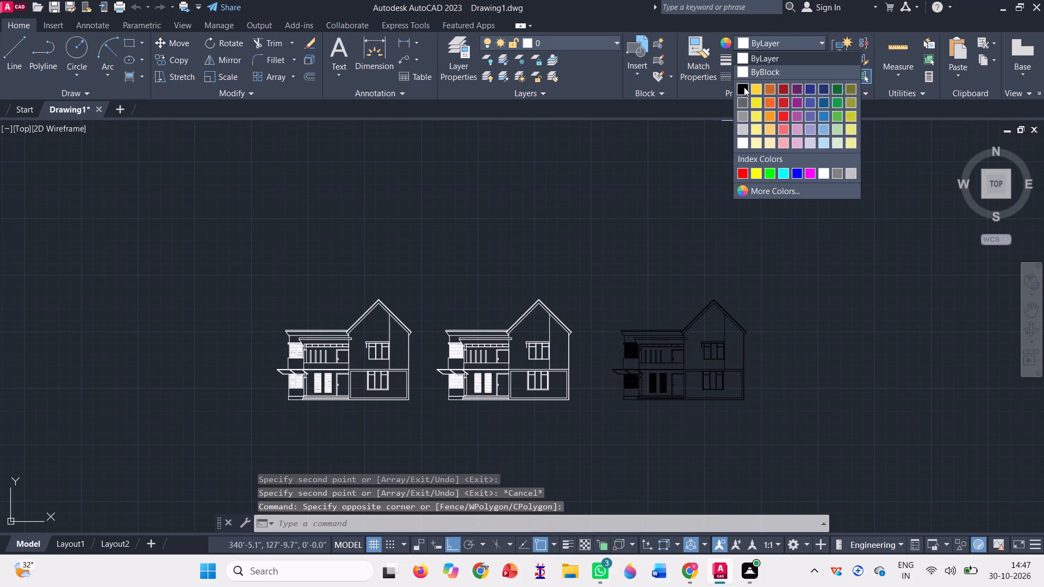
{"action": "left_click", "coordinate": [744, 90]}
{"action": "key", "text": "space"}
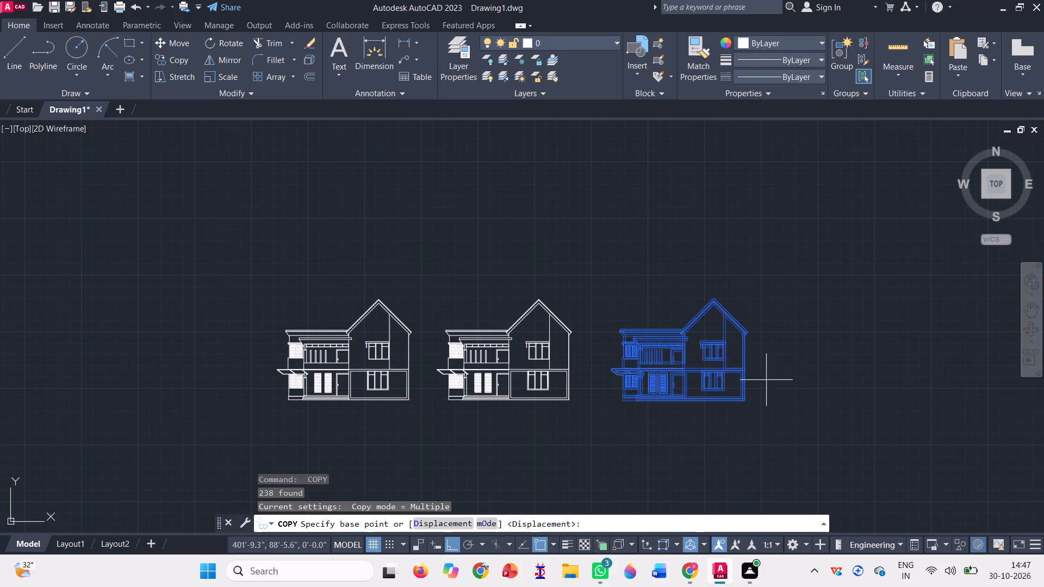
{"action": "key", "text": "space"}
{"action": "key", "text": "Escape"}
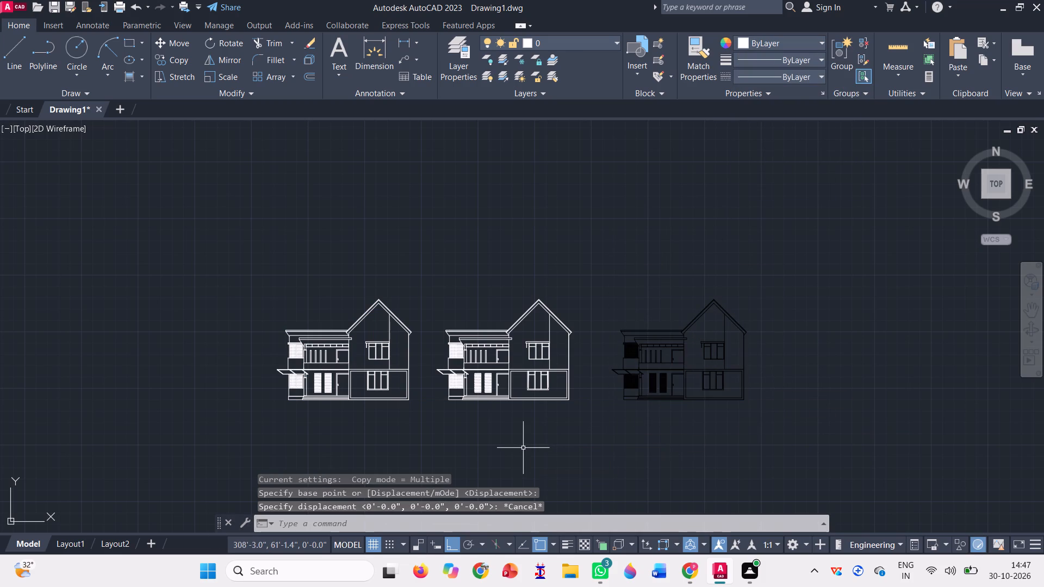
Fill the upper gable wall around the window of the leftmost elevation with a solid hatch in colour 199,200,202.
{"action": "scroll", "coordinate": [338, 395], "scroll_direction": "up", "scroll_amount": 1}
{"action": "scroll", "coordinate": [451, 266], "scroll_direction": "up", "scroll_amount": 1}
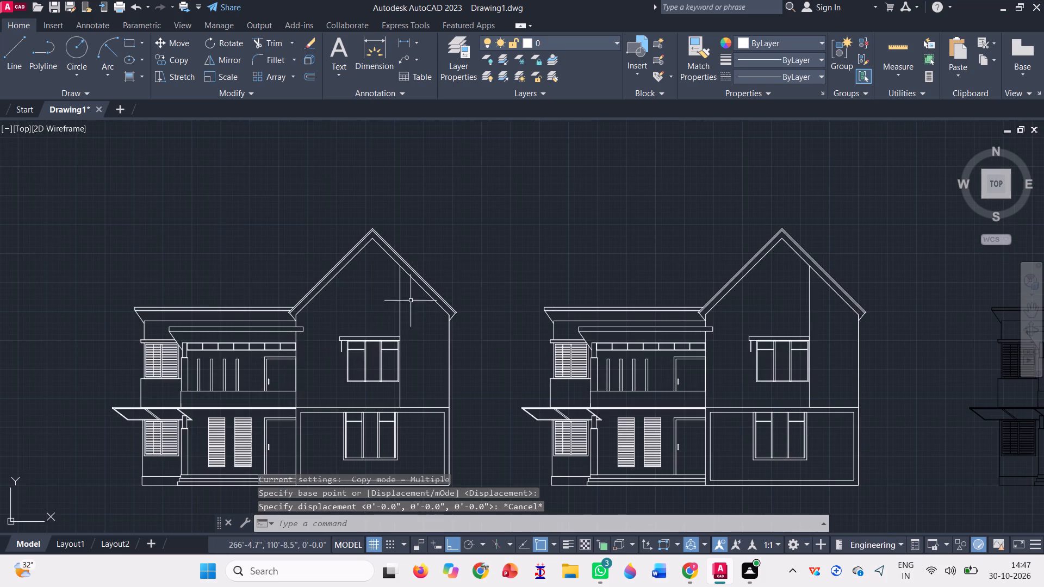
{"action": "scroll", "coordinate": [511, 218], "scroll_direction": "down", "scroll_amount": 1}
{"action": "scroll", "coordinate": [363, 385], "scroll_direction": "up", "scroll_amount": 1}
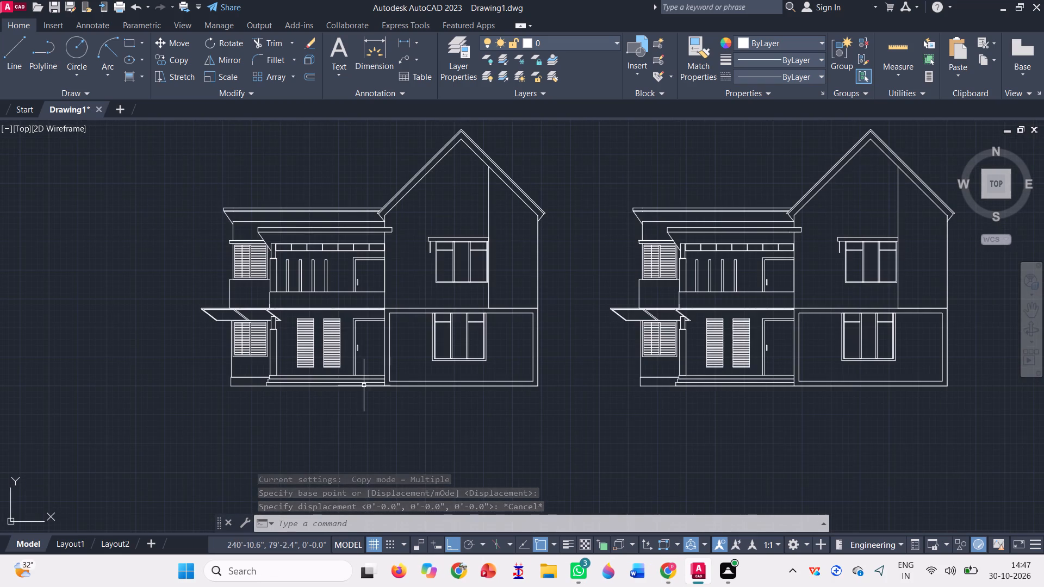
{"action": "scroll", "coordinate": [532, 137], "scroll_direction": "up", "scroll_amount": 1}
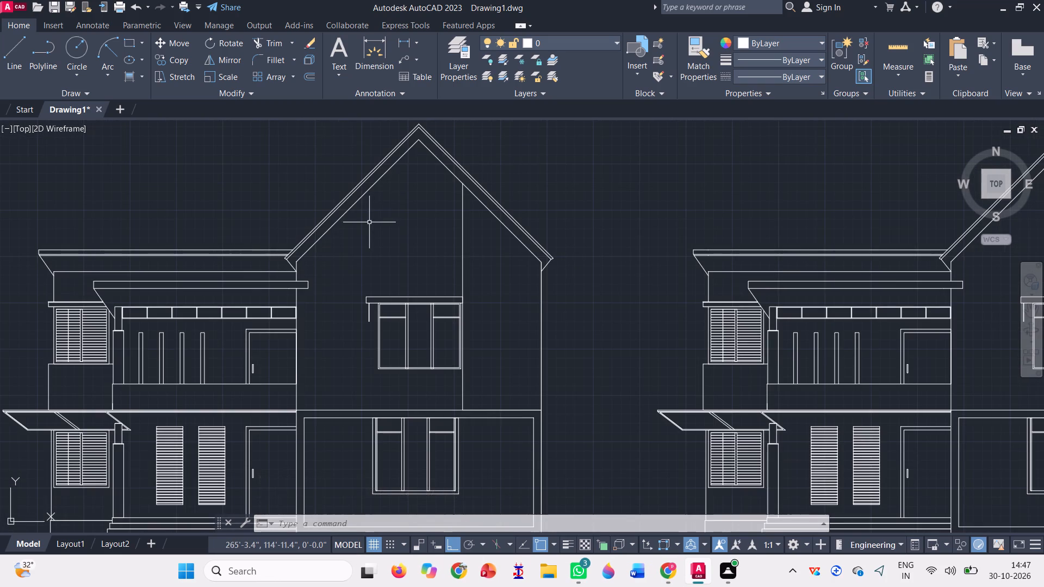
{"action": "scroll", "coordinate": [369, 222], "scroll_direction": "down", "scroll_amount": 1}
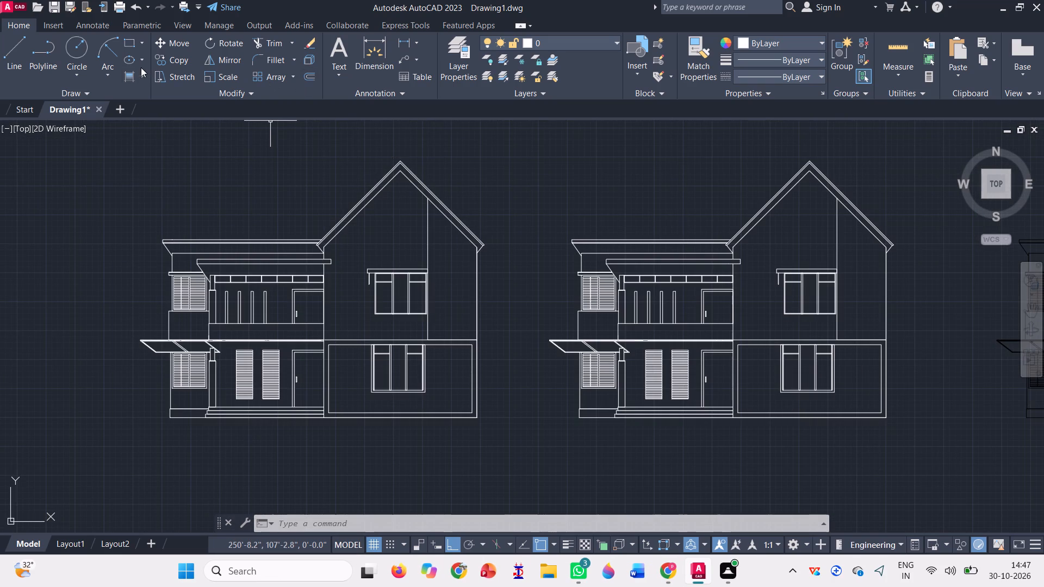
{"action": "left_click", "coordinate": [132, 70]}
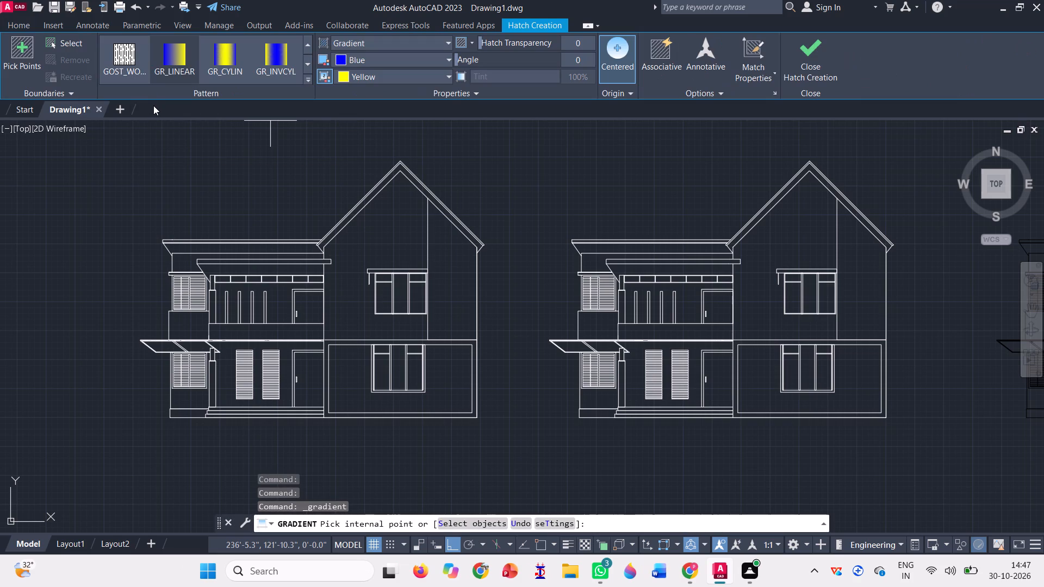
{"action": "scroll", "coordinate": [181, 72], "scroll_direction": "up", "scroll_amount": 4}
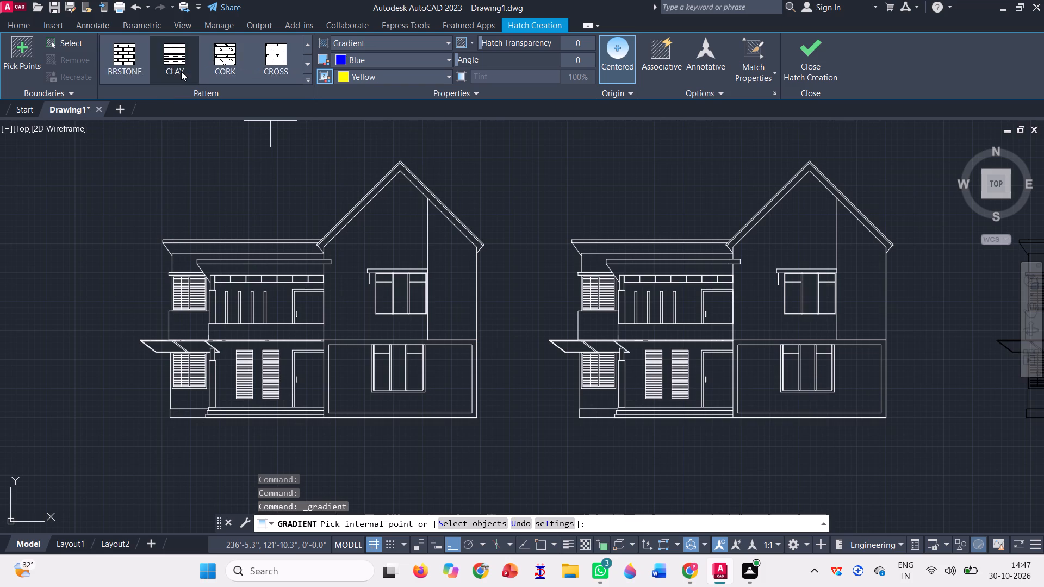
{"action": "scroll", "coordinate": [181, 71], "scroll_direction": "up", "scroll_amount": 8}
{"action": "left_click", "coordinate": [116, 63]}
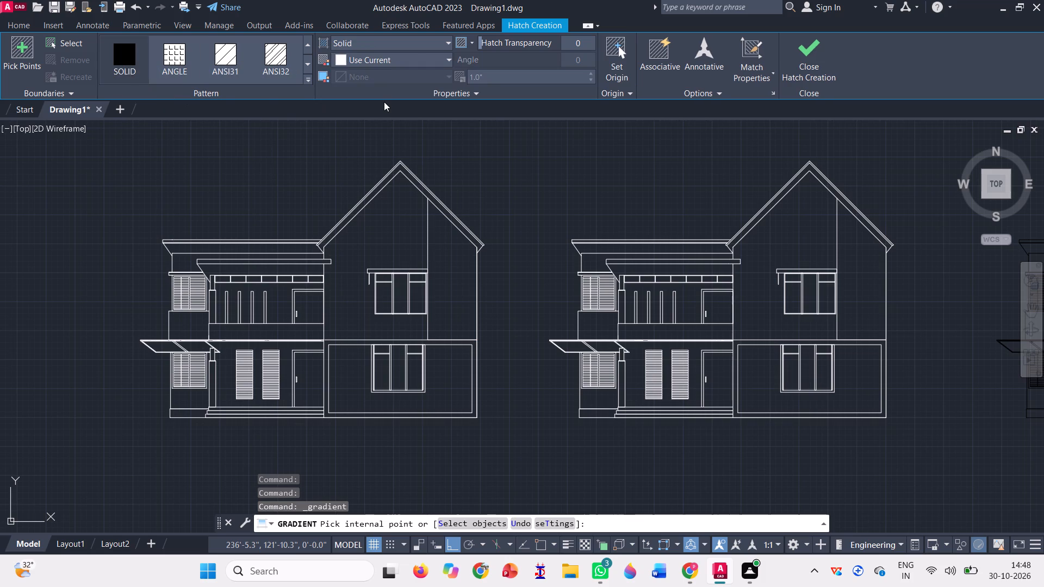
{"action": "left_click", "coordinate": [365, 58]}
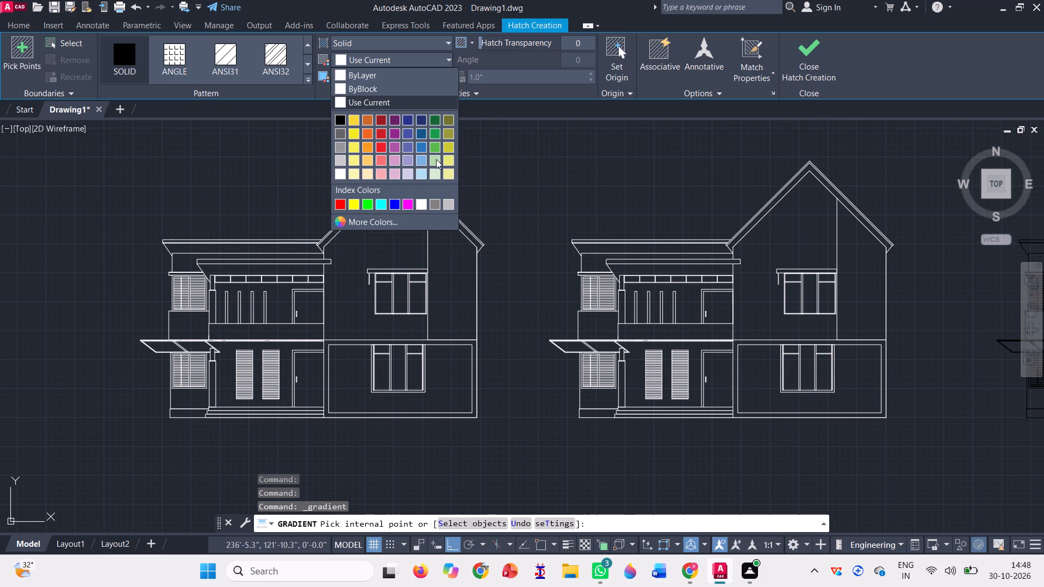
{"action": "left_click", "coordinate": [337, 157]}
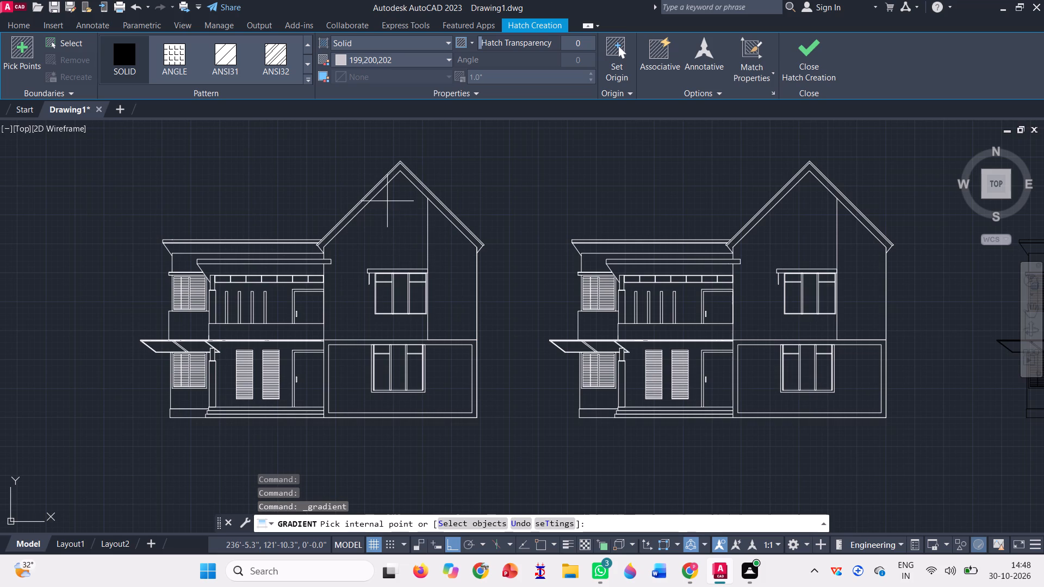
{"action": "left_click", "coordinate": [389, 204]}
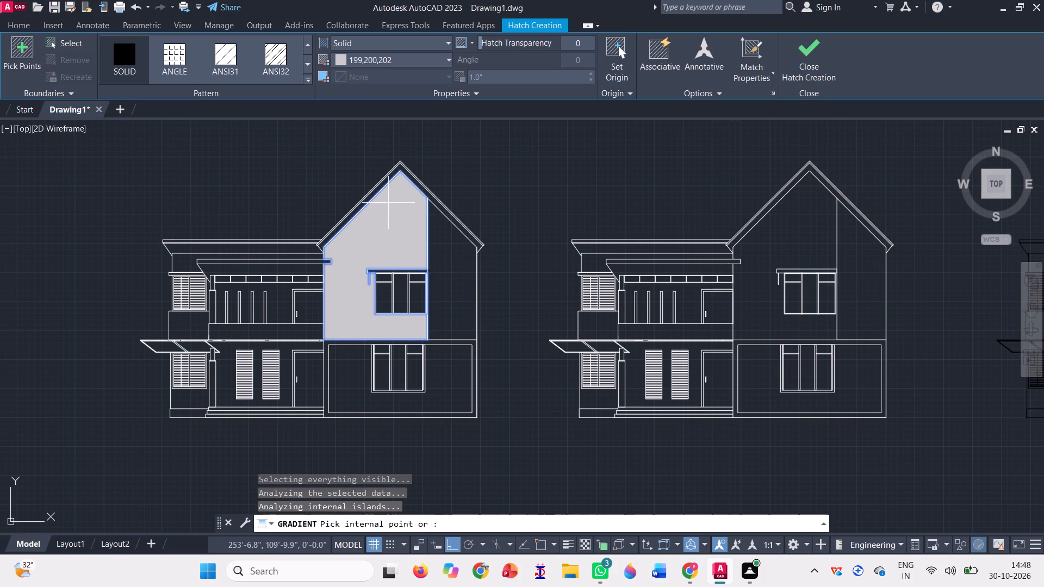
Add the wide and narrow sloping roof bands along the gable to the same solid grey fill.
{"action": "scroll", "coordinate": [356, 173], "scroll_direction": "up", "scroll_amount": 3}
{"action": "scroll", "coordinate": [375, 233], "scroll_direction": "up", "scroll_amount": 1}
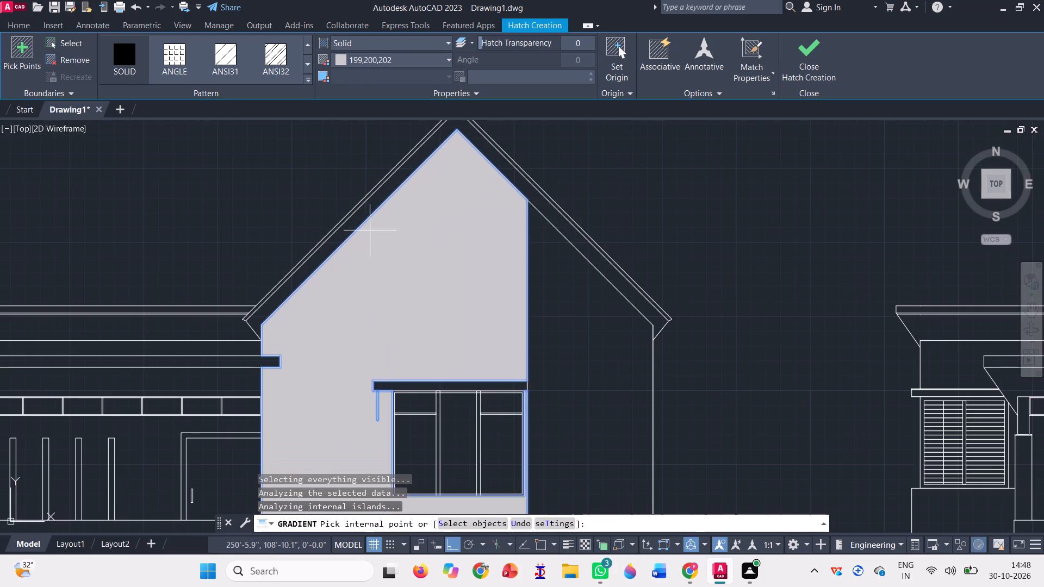
{"action": "scroll", "coordinate": [364, 221], "scroll_direction": "up", "scroll_amount": 3}
{"action": "left_click", "coordinate": [341, 202]}
{"action": "scroll", "coordinate": [371, 251], "scroll_direction": "down", "scroll_amount": 2}
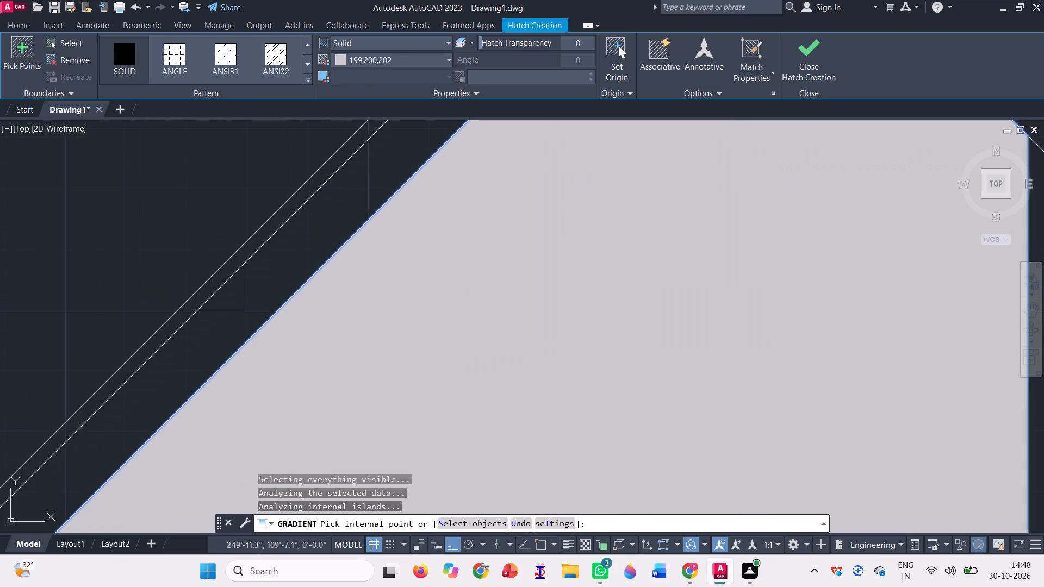
{"action": "scroll", "coordinate": [371, 251], "scroll_direction": "down", "scroll_amount": 4}
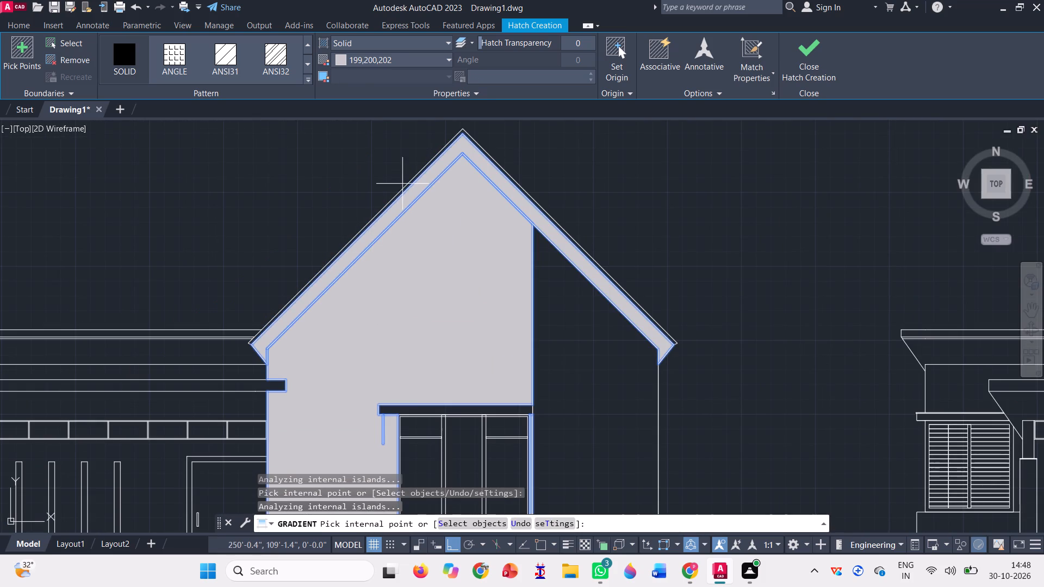
{"action": "scroll", "coordinate": [402, 182], "scroll_direction": "up", "scroll_amount": 6}
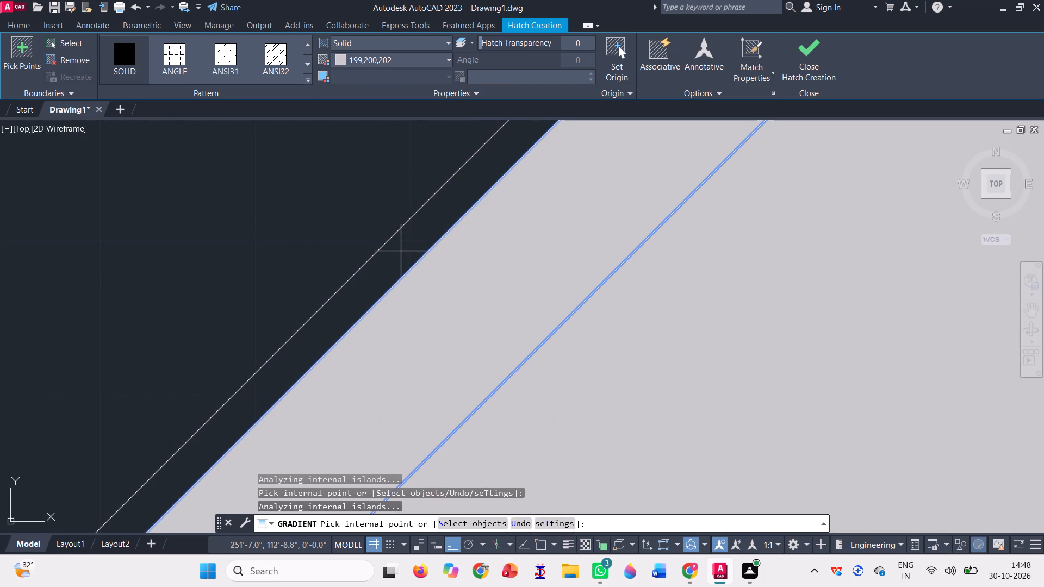
{"action": "left_click", "coordinate": [401, 249]}
{"action": "scroll", "coordinate": [394, 256], "scroll_direction": "down", "scroll_amount": 8}
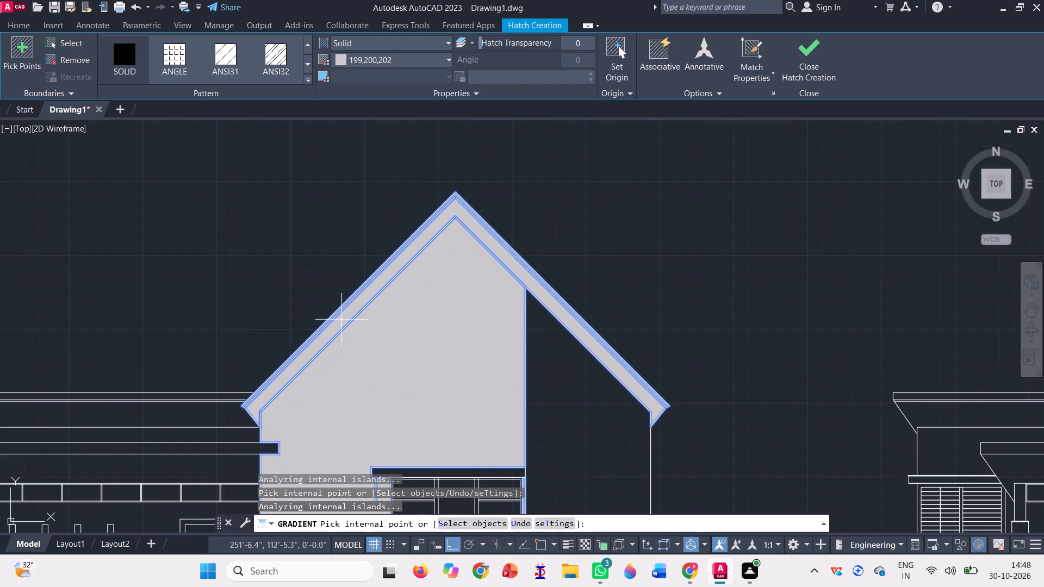
Fill the flat roof's two thin edge strips and the slanted-end band beneath them with the same grey.
{"action": "scroll", "coordinate": [434, 271], "scroll_direction": "down", "scroll_amount": 2}
{"action": "scroll", "coordinate": [283, 322], "scroll_direction": "up", "scroll_amount": 5}
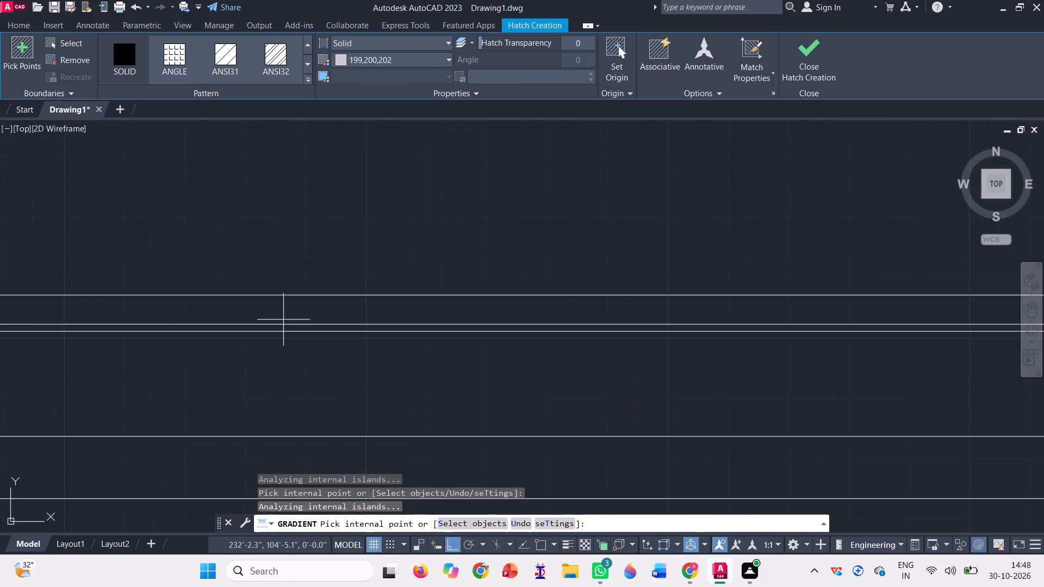
{"action": "left_click", "coordinate": [283, 318]}
{"action": "scroll", "coordinate": [287, 333], "scroll_direction": "up", "scroll_amount": 3}
{"action": "left_click", "coordinate": [276, 308]}
{"action": "scroll", "coordinate": [290, 293], "scroll_direction": "down", "scroll_amount": 4}
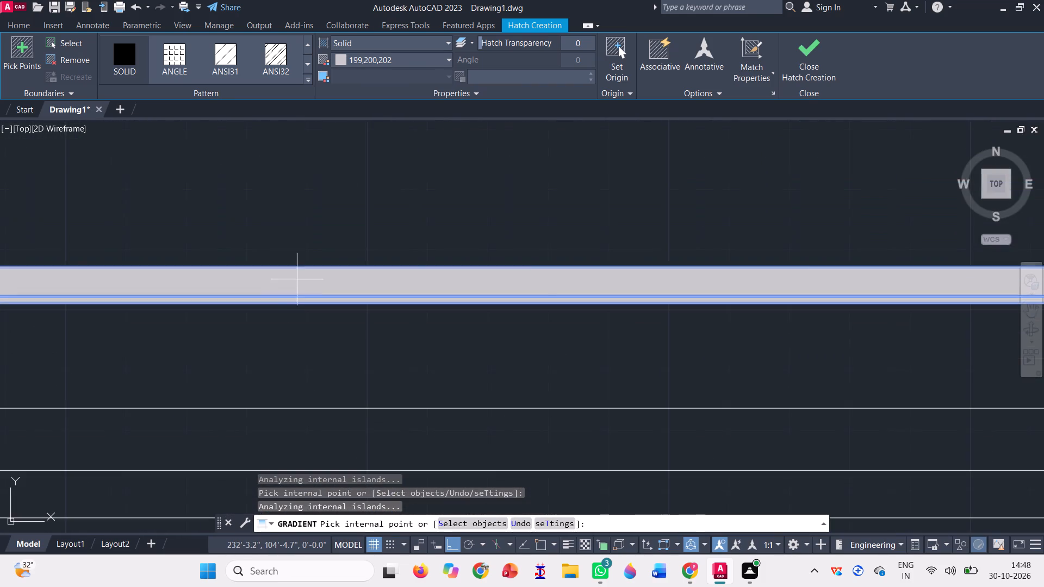
{"action": "scroll", "coordinate": [297, 277], "scroll_direction": "down", "scroll_amount": 2}
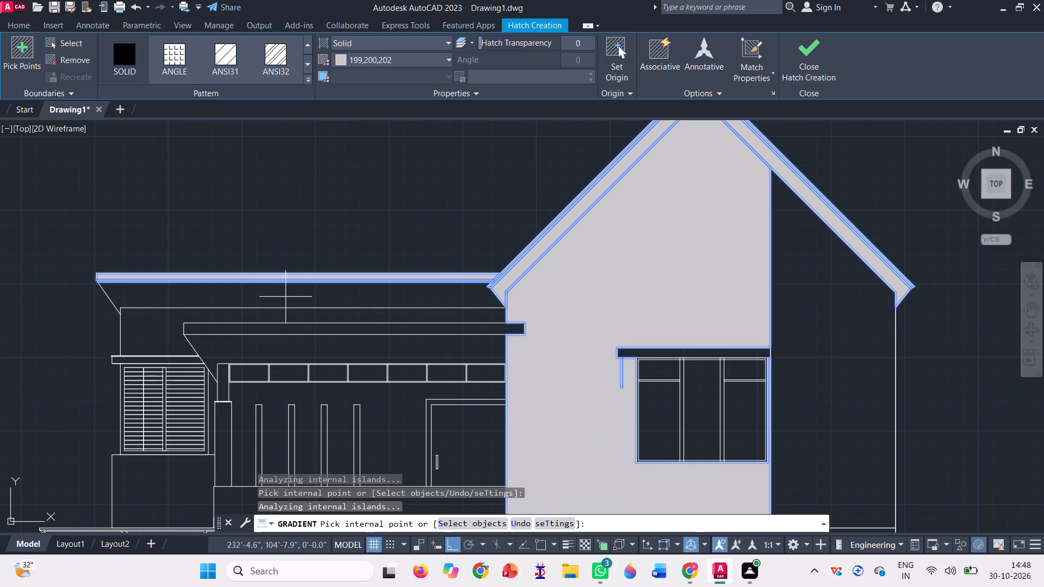
{"action": "left_click", "coordinate": [285, 295]}
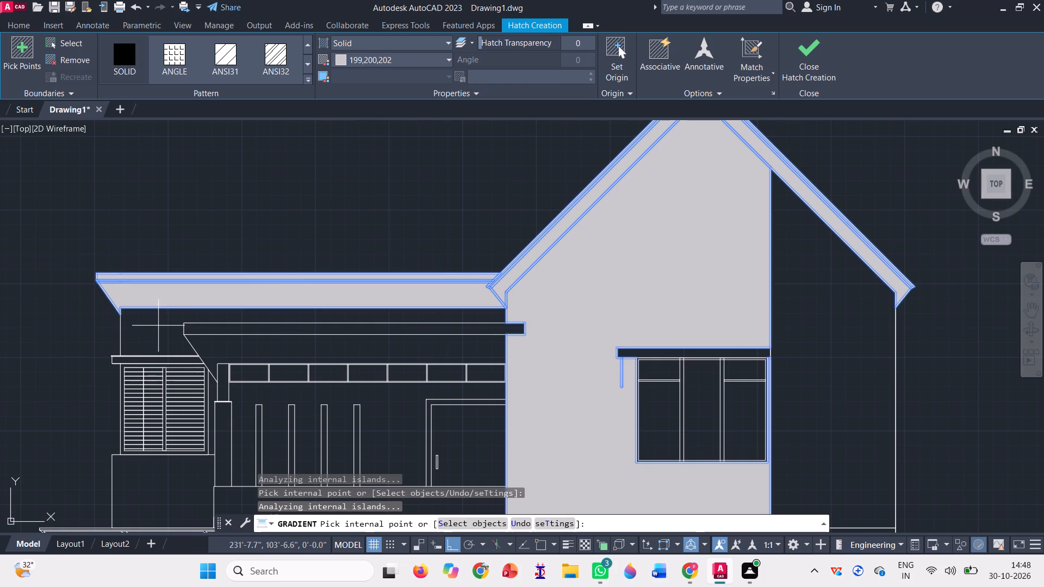
Fill the wall below the flat roof, the balcony canopy slab, its slanted underside and the upper louvred window's top ledge with grey.
{"action": "left_click", "coordinate": [158, 324]}
{"action": "scroll", "coordinate": [194, 346], "scroll_direction": "up", "scroll_amount": 3}
{"action": "left_click", "coordinate": [235, 288]}
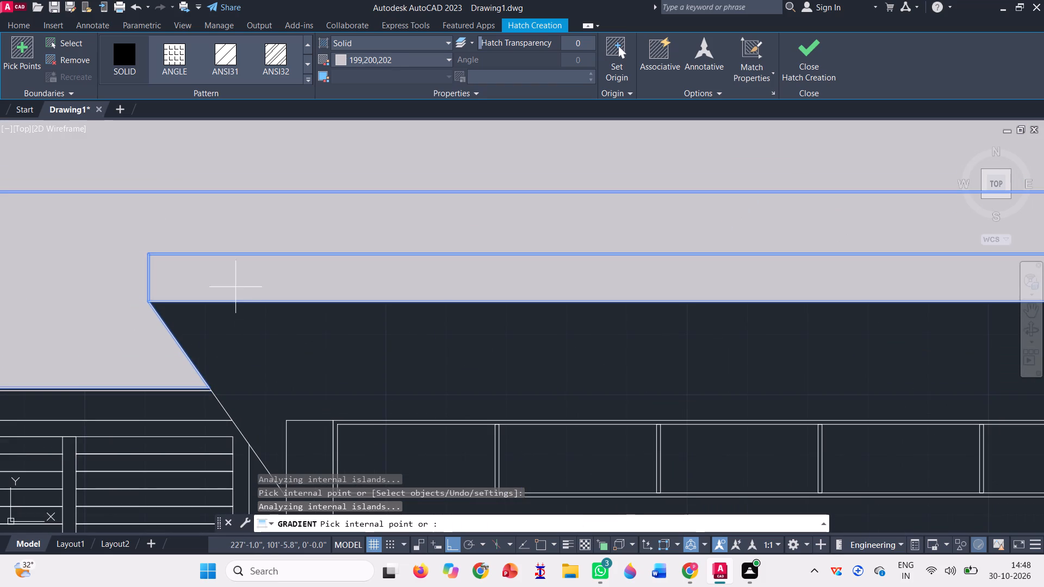
{"action": "left_click", "coordinate": [241, 335]}
{"action": "scroll", "coordinate": [244, 323], "scroll_direction": "down", "scroll_amount": 3}
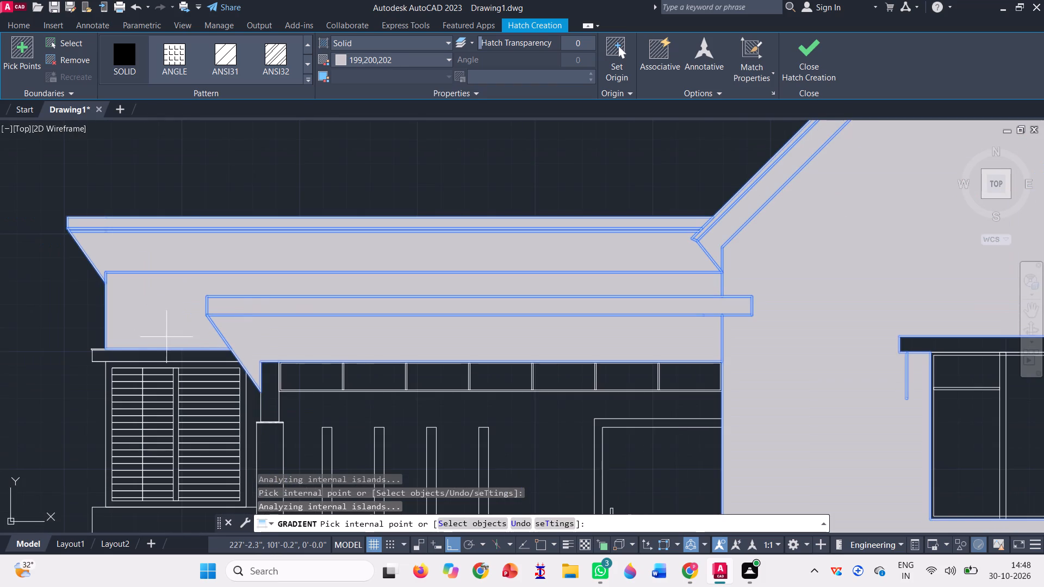
{"action": "left_click", "coordinate": [178, 352]}
{"action": "scroll", "coordinate": [213, 323], "scroll_direction": "down", "scroll_amount": 2}
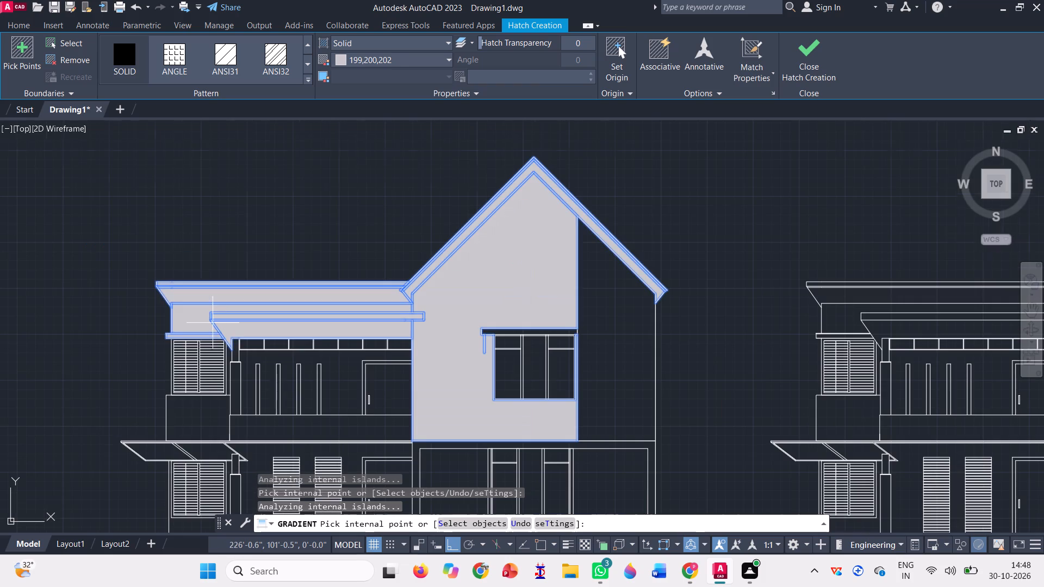
Fill the narrow wall strip between the upper louvred window and the balcony column with the same grey.
{"action": "scroll", "coordinate": [247, 377], "scroll_direction": "up", "scroll_amount": 2}
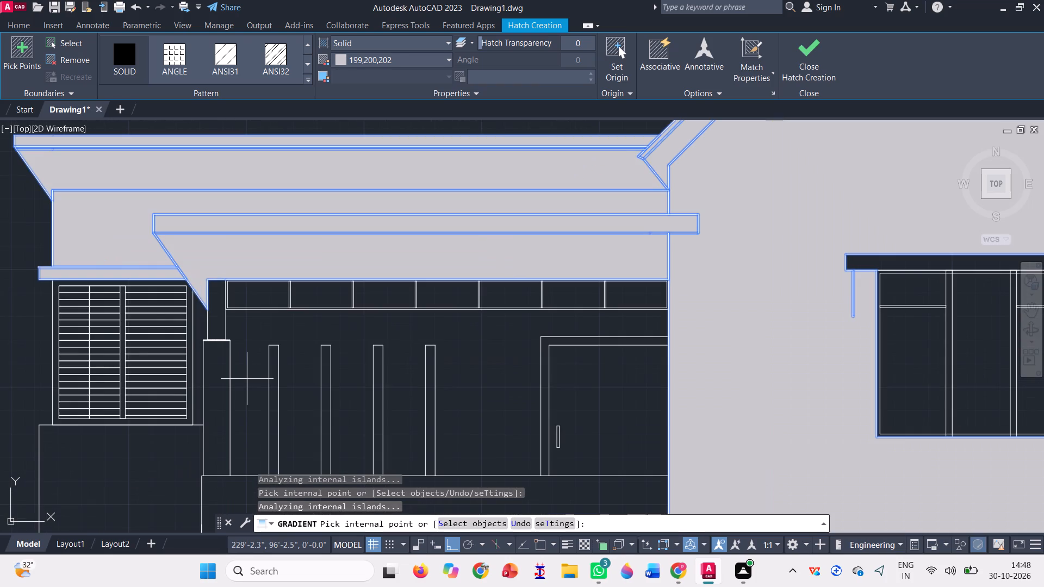
{"action": "scroll", "coordinate": [192, 313], "scroll_direction": "up", "scroll_amount": 3}
{"action": "left_click", "coordinate": [213, 327]}
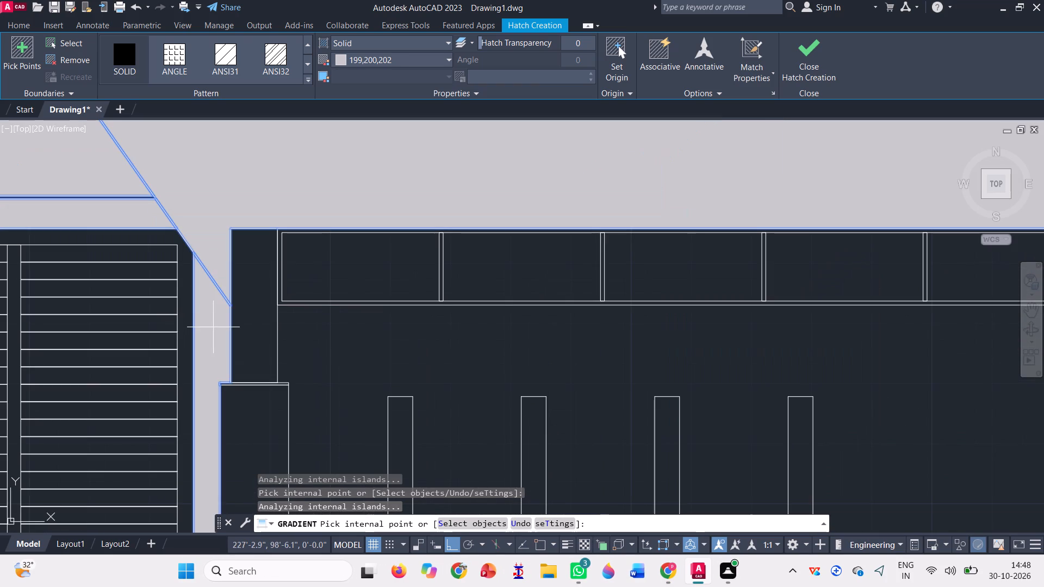
{"action": "scroll", "coordinate": [213, 324], "scroll_direction": "down", "scroll_amount": 3}
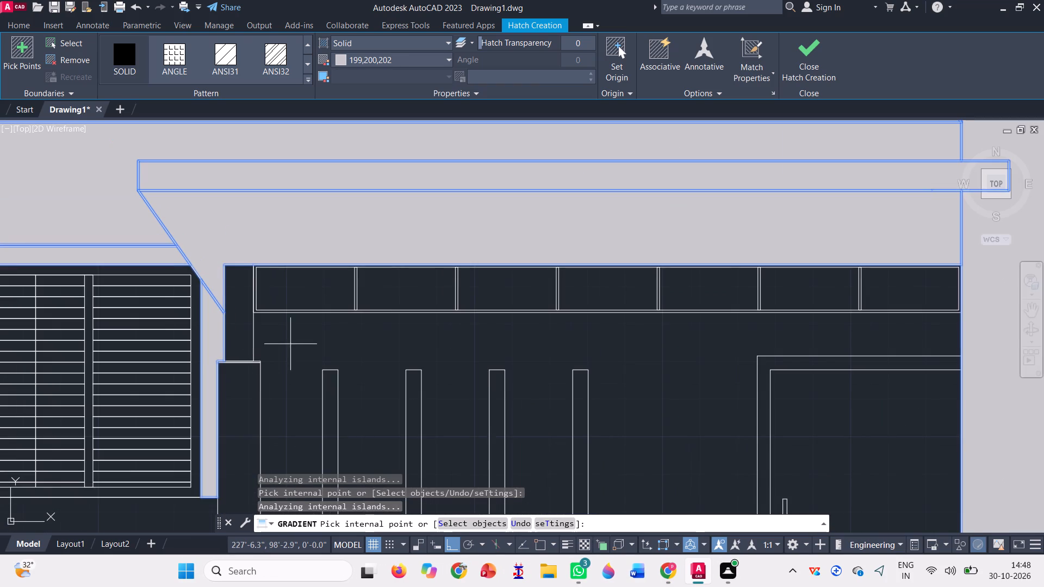
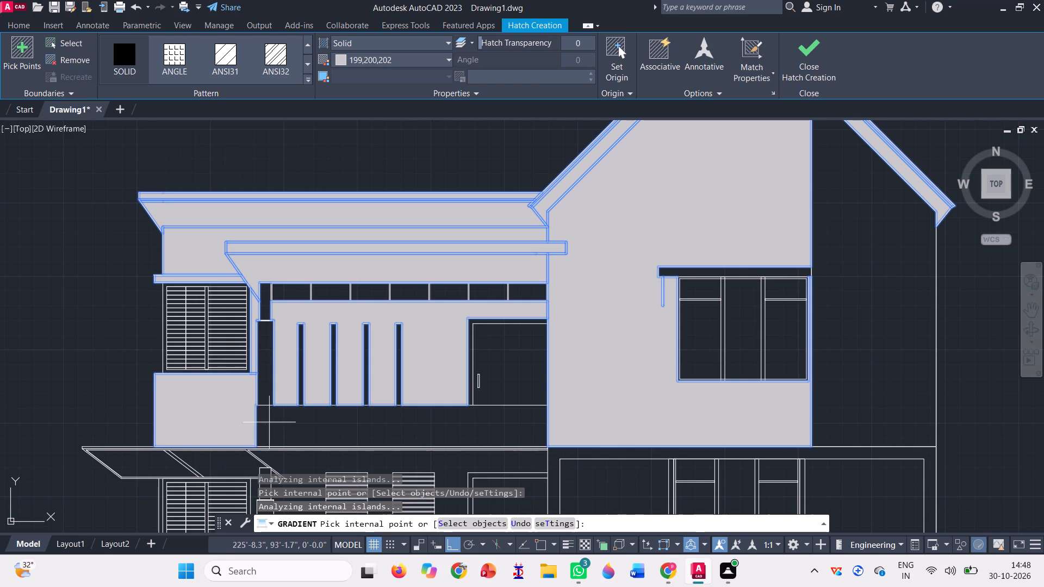
Fill the upper balcony parapet and the thin slab strip beneath it with the solid 199,200,202 hatch.
{"action": "left_click", "coordinate": [284, 429]}
{"action": "scroll", "coordinate": [261, 335], "scroll_direction": "down", "scroll_amount": 2}
{"action": "scroll", "coordinate": [200, 388], "scroll_direction": "up", "scroll_amount": 2}
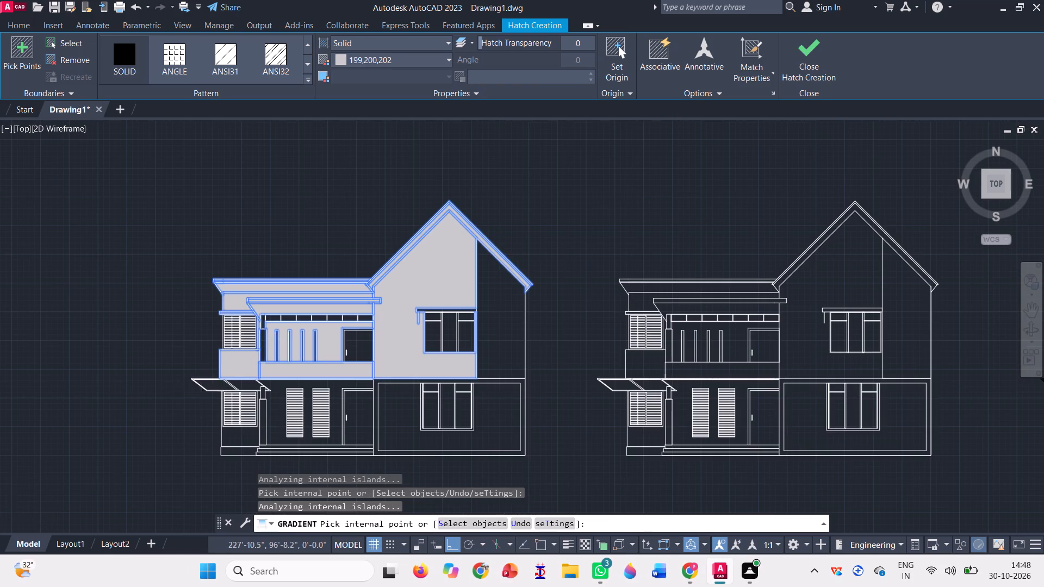
{"action": "scroll", "coordinate": [200, 387], "scroll_direction": "up", "scroll_amount": 4}
{"action": "scroll", "coordinate": [99, 337], "scroll_direction": "up", "scroll_amount": 3}
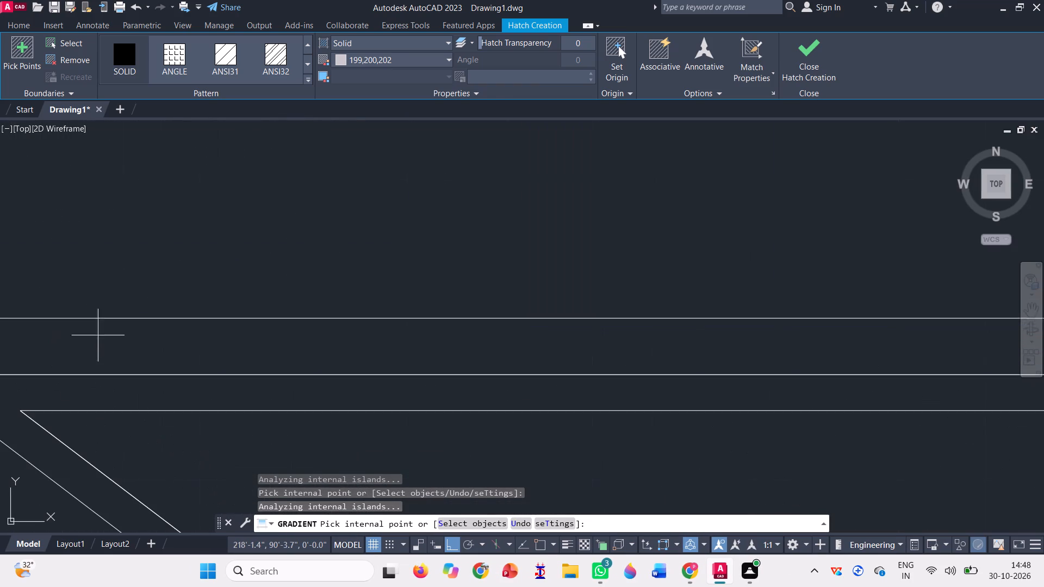
{"action": "left_click", "coordinate": [97, 334]}
Fill the ground-floor canopy's outer frame, its diagonal brace and the pointed end beyond the column with the same grey hatch.
{"action": "scroll", "coordinate": [147, 340], "scroll_direction": "down", "scroll_amount": 4}
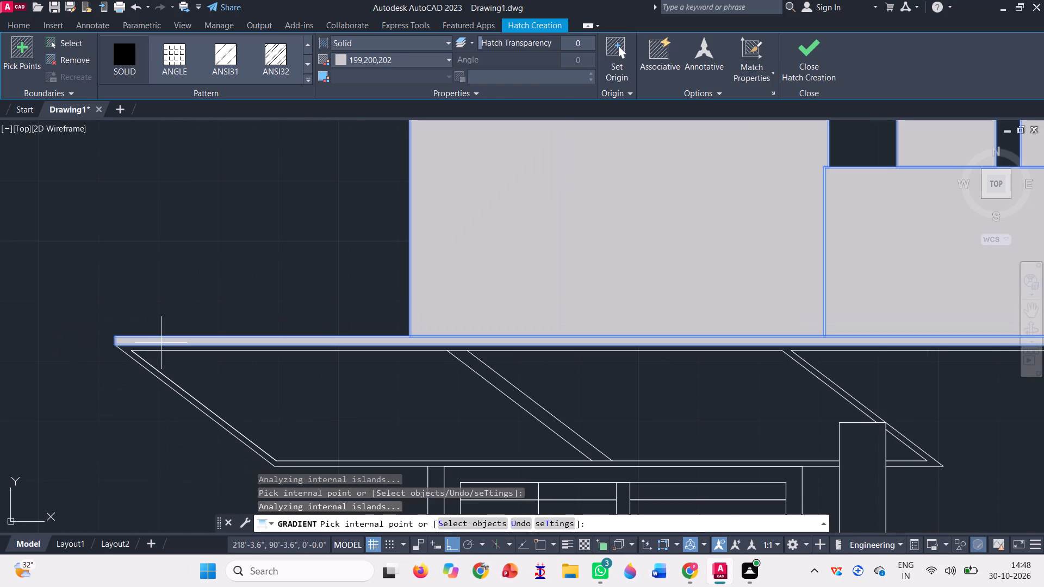
{"action": "scroll", "coordinate": [161, 342], "scroll_direction": "down", "scroll_amount": 2}
{"action": "scroll", "coordinate": [146, 365], "scroll_direction": "up", "scroll_amount": 3}
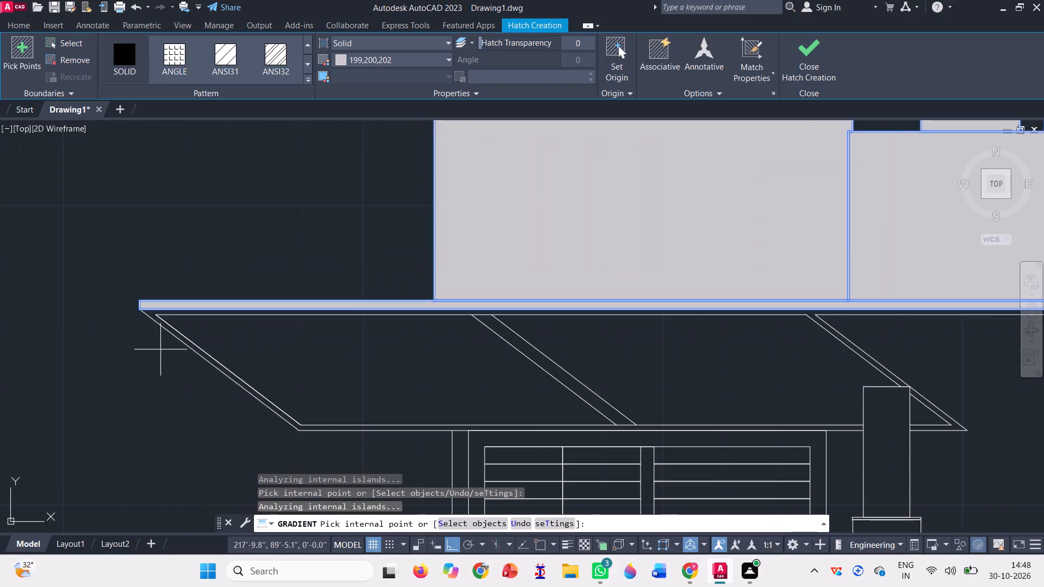
{"action": "scroll", "coordinate": [172, 328], "scroll_direction": "up", "scroll_amount": 3}
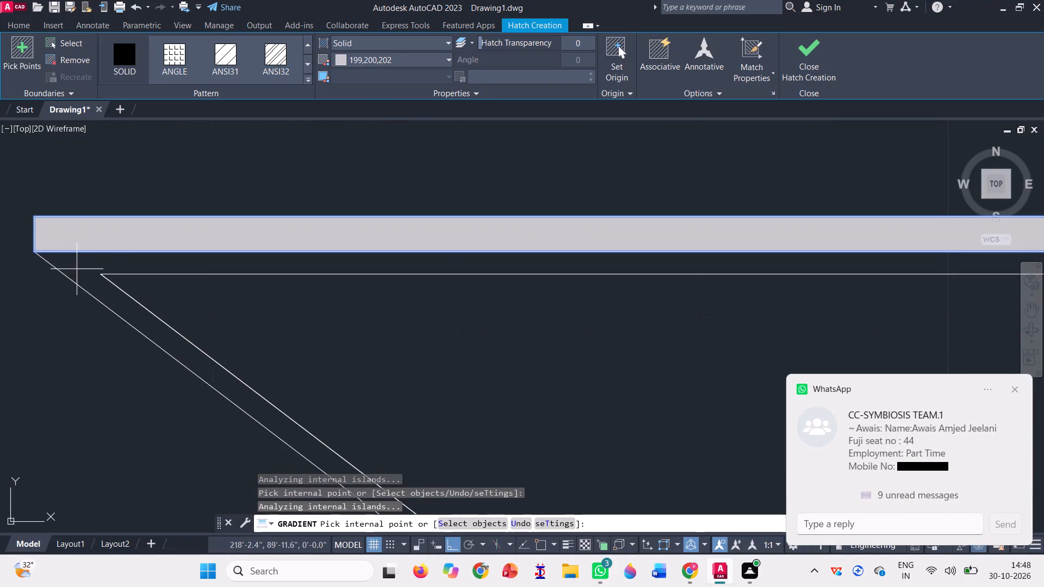
{"action": "left_click", "coordinate": [77, 265]}
{"action": "scroll", "coordinate": [78, 270], "scroll_direction": "down", "scroll_amount": 5}
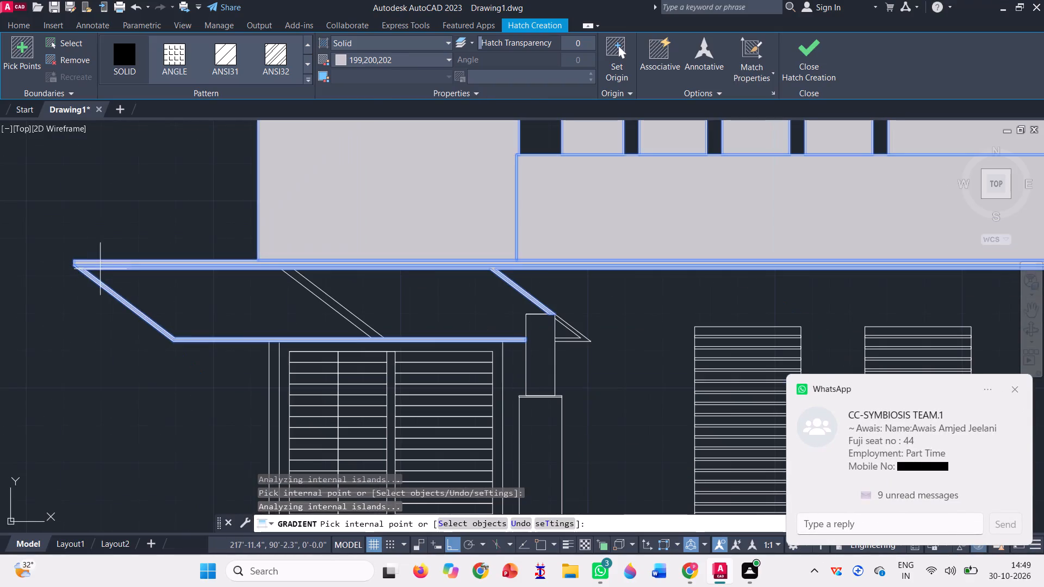
{"action": "scroll", "coordinate": [324, 301], "scroll_direction": "up", "scroll_amount": 2}
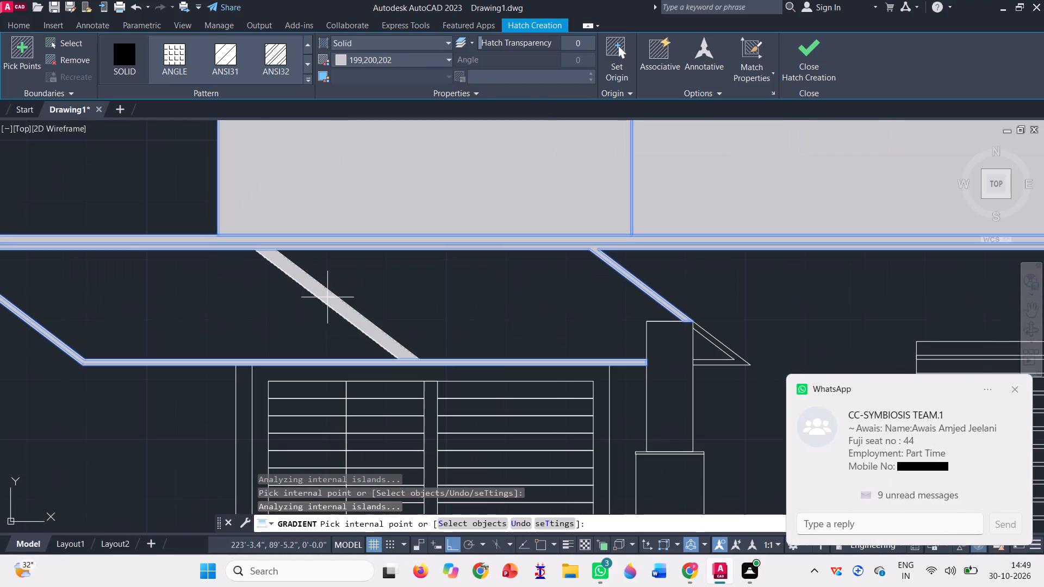
{"action": "left_click", "coordinate": [319, 290]}
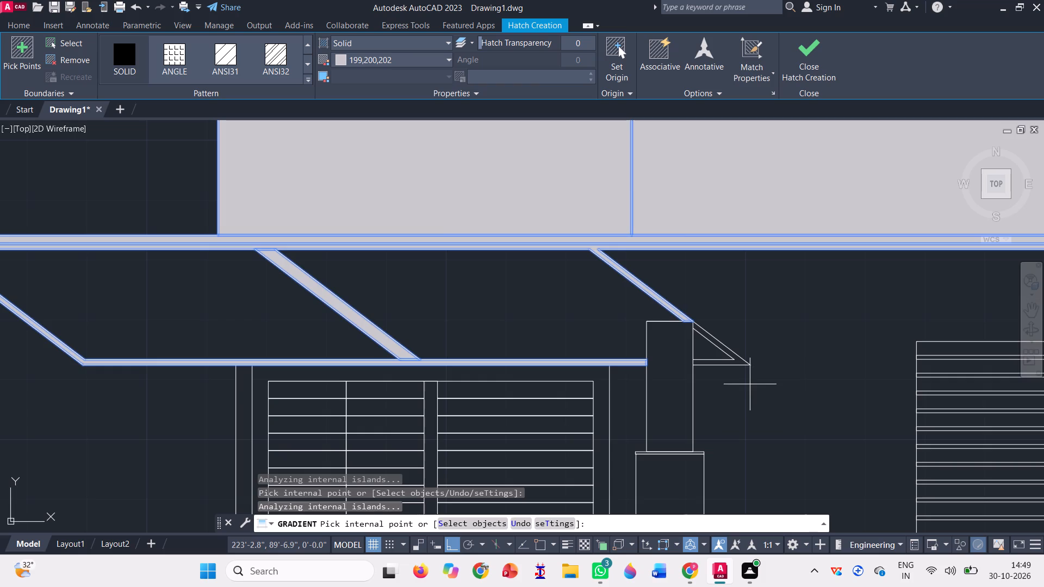
{"action": "scroll", "coordinate": [737, 367], "scroll_direction": "up", "scroll_amount": 3}
{"action": "left_click", "coordinate": [742, 356]}
{"action": "scroll", "coordinate": [541, 342], "scroll_direction": "down", "scroll_amount": 3}
{"action": "scroll", "coordinate": [417, 298], "scroll_direction": "down", "scroll_amount": 2}
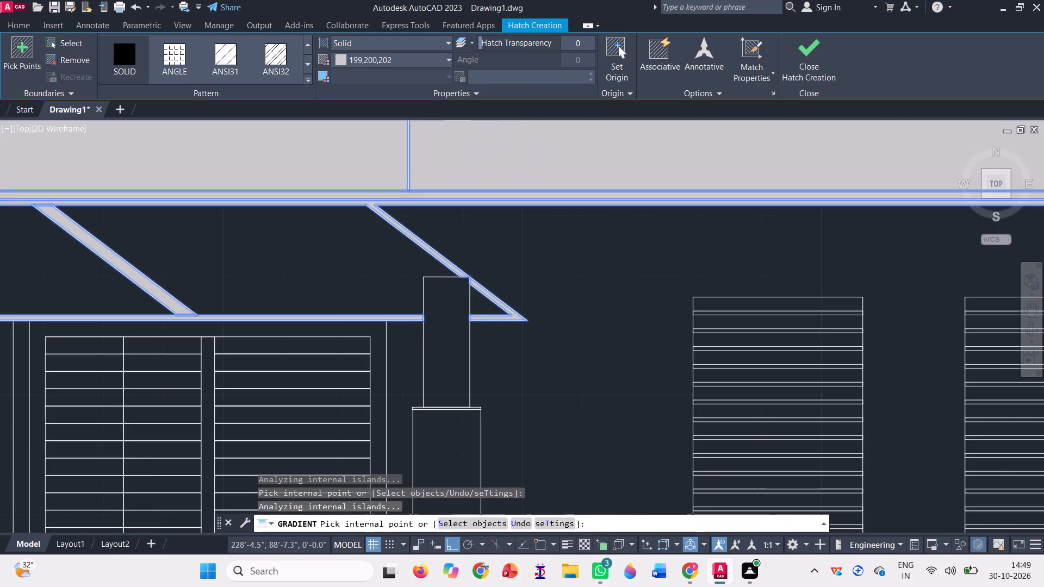
Fill the ground-floor entrance wall around the two louvred panels and the wall around the shuttered window with light grey.
{"action": "scroll", "coordinate": [380, 274], "scroll_direction": "down", "scroll_amount": 2}
{"action": "left_click", "coordinate": [477, 277]}
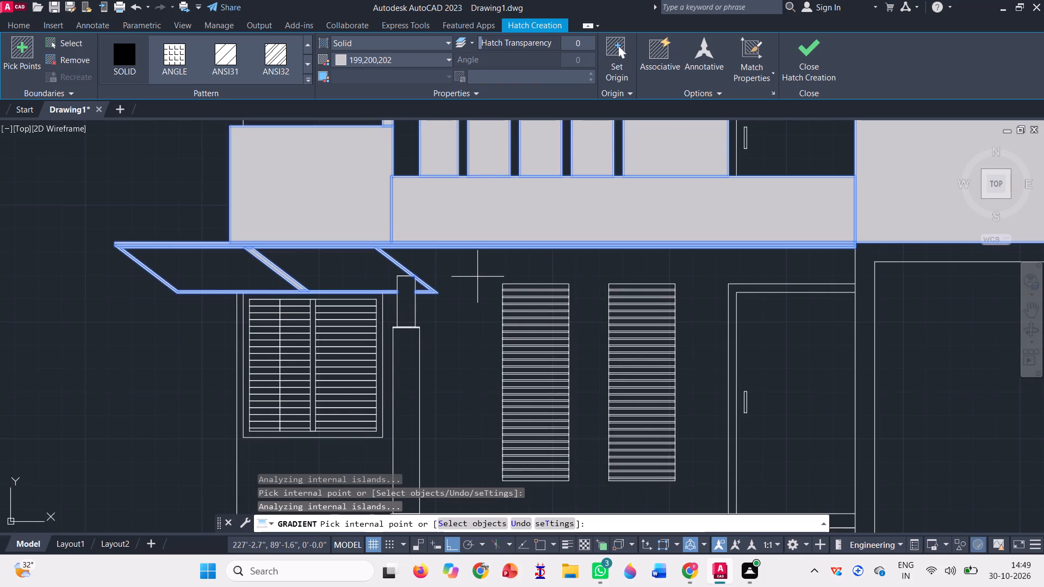
{"action": "scroll", "coordinate": [426, 306], "scroll_direction": "down", "scroll_amount": 2}
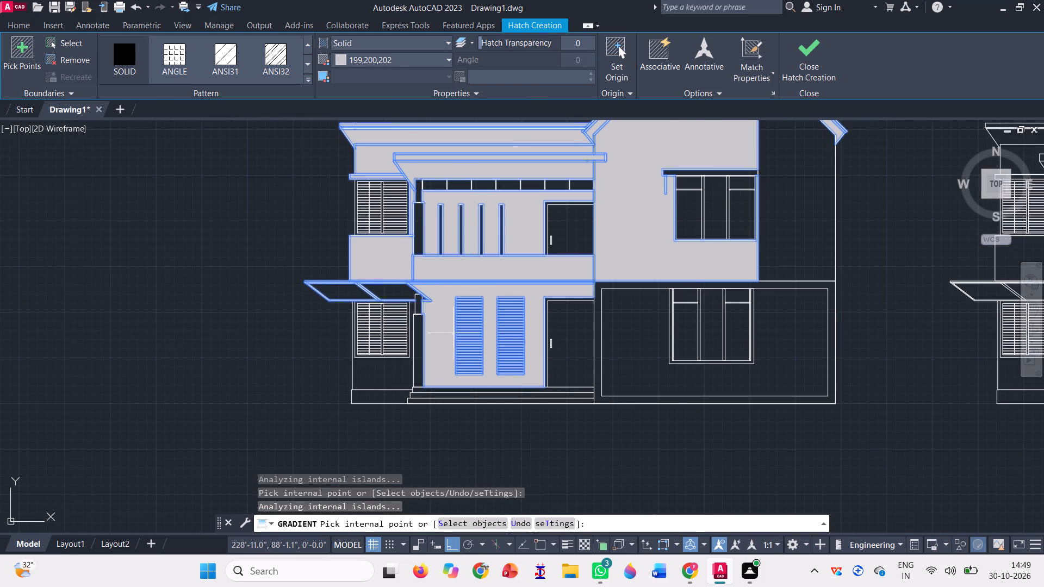
{"action": "scroll", "coordinate": [453, 332], "scroll_direction": "up", "scroll_amount": 7}
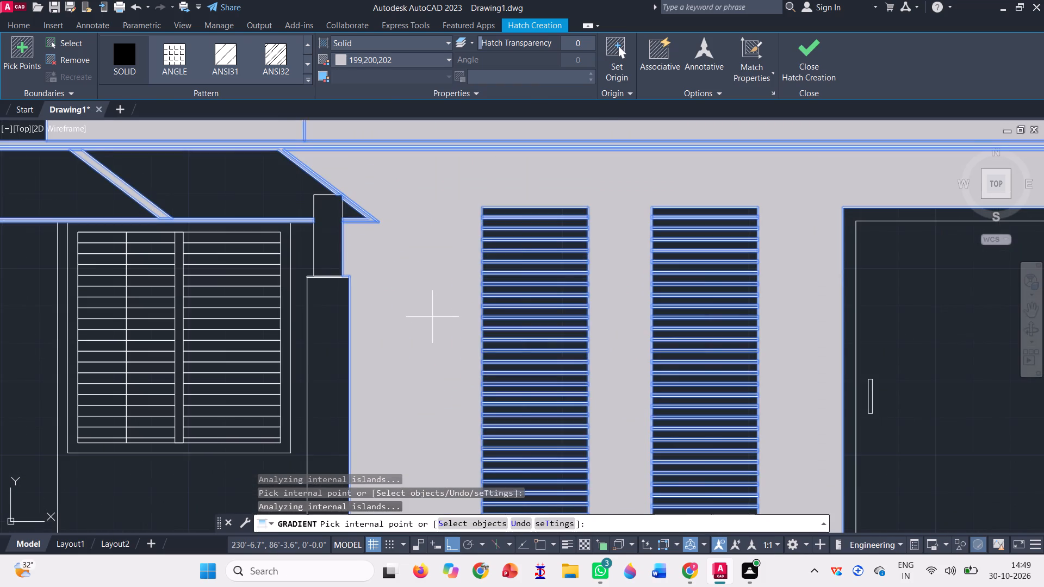
{"action": "scroll", "coordinate": [433, 313], "scroll_direction": "down", "scroll_amount": 6}
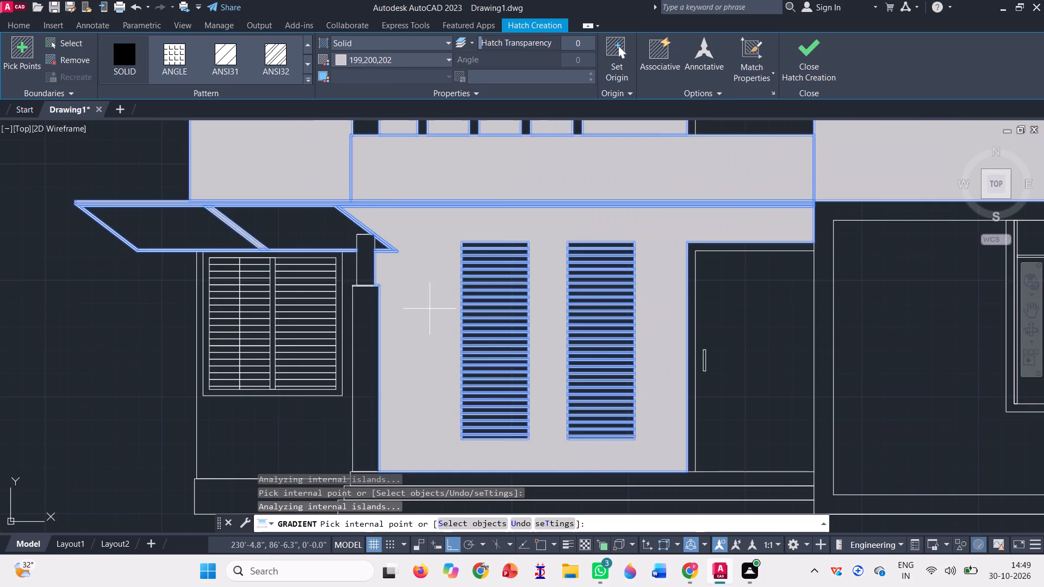
{"action": "scroll", "coordinate": [430, 309], "scroll_direction": "down", "scroll_amount": 1}
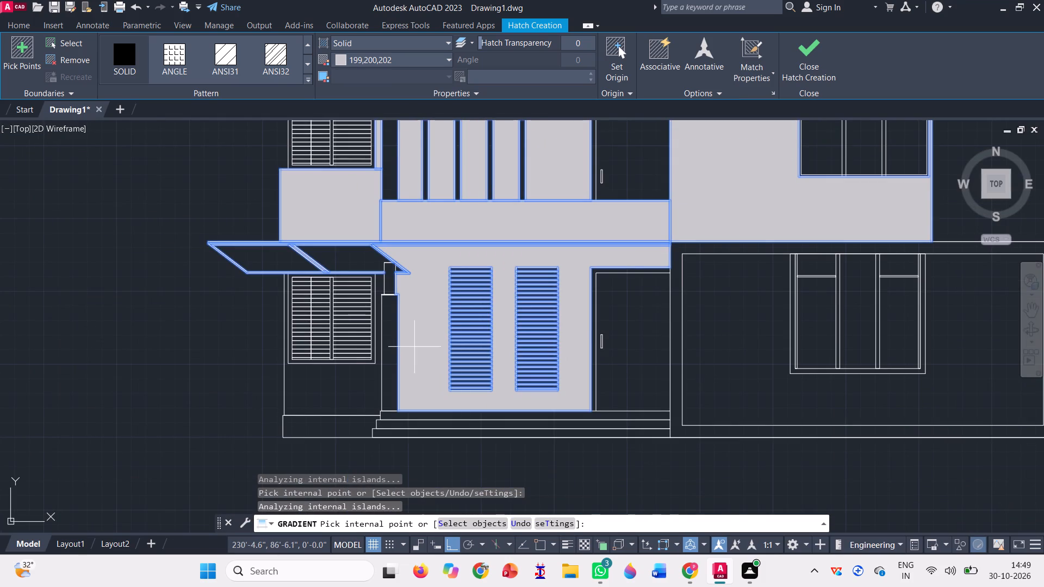
{"action": "left_click", "coordinate": [326, 395]}
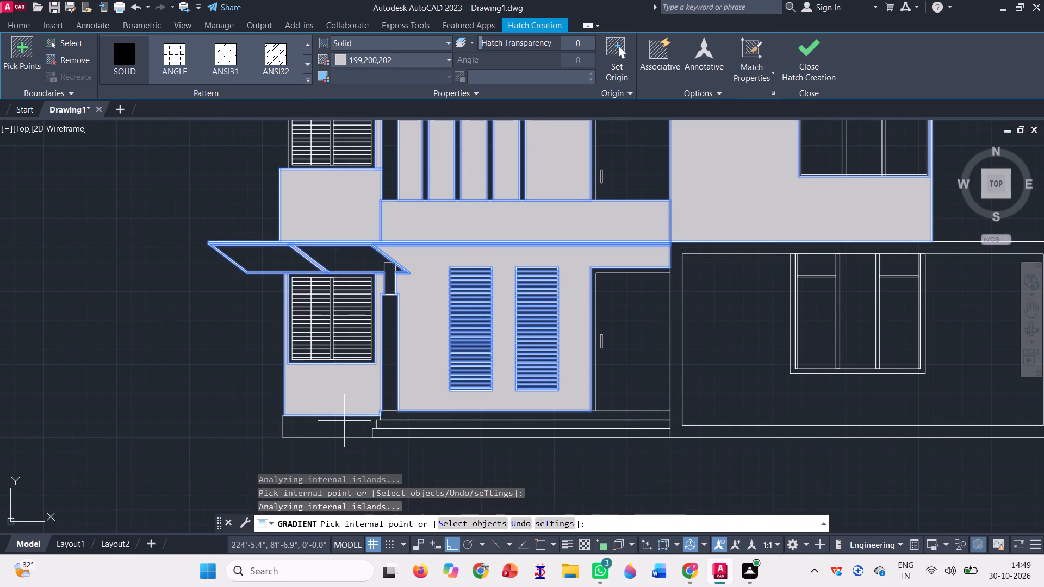
Fill the plinth below the shuttered-window wall and the three entrance steps with the light grey hatch.
{"action": "scroll", "coordinate": [344, 421], "scroll_direction": "up", "scroll_amount": 2}
{"action": "left_click", "coordinate": [325, 427]}
{"action": "scroll", "coordinate": [457, 428], "scroll_direction": "up", "scroll_amount": 2}
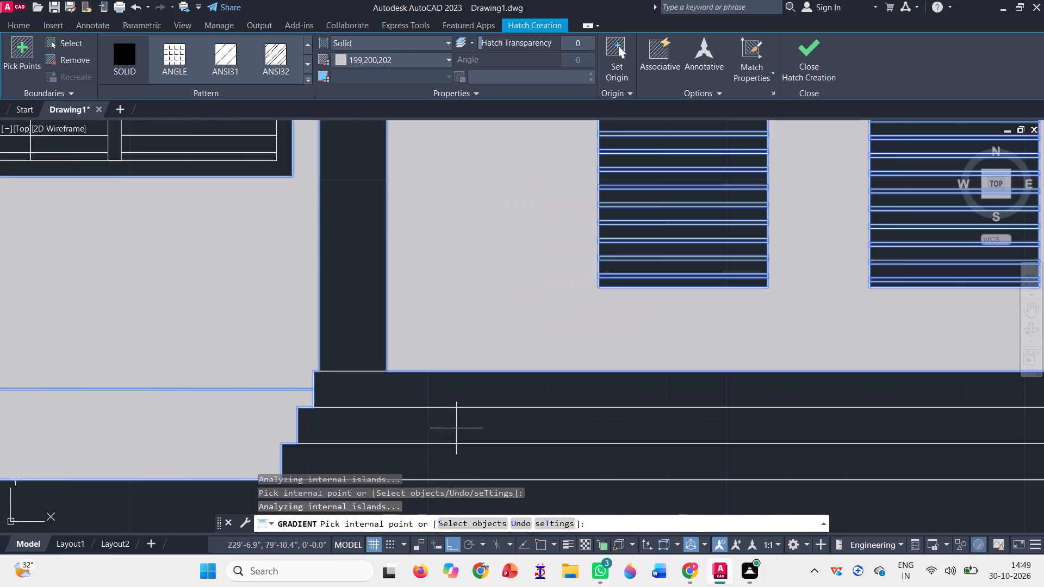
{"action": "left_click", "coordinate": [439, 395]}
{"action": "left_click", "coordinate": [448, 427]}
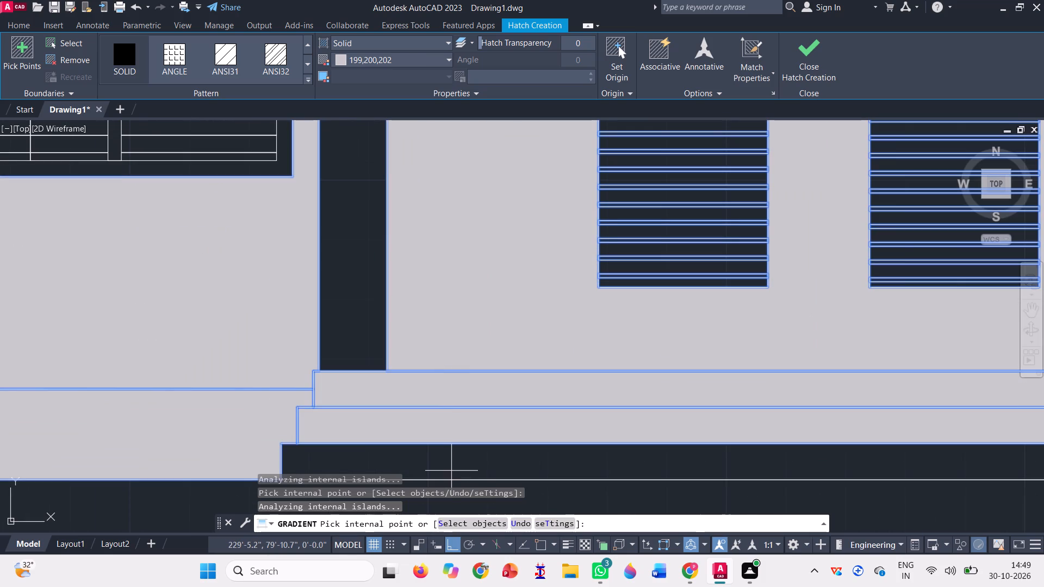
{"action": "left_click", "coordinate": [449, 469]}
Fill the narrow top sections of the ground-floor and upper-floor columns with the light grey hatch.
{"action": "scroll", "coordinate": [406, 435], "scroll_direction": "down", "scroll_amount": 6}
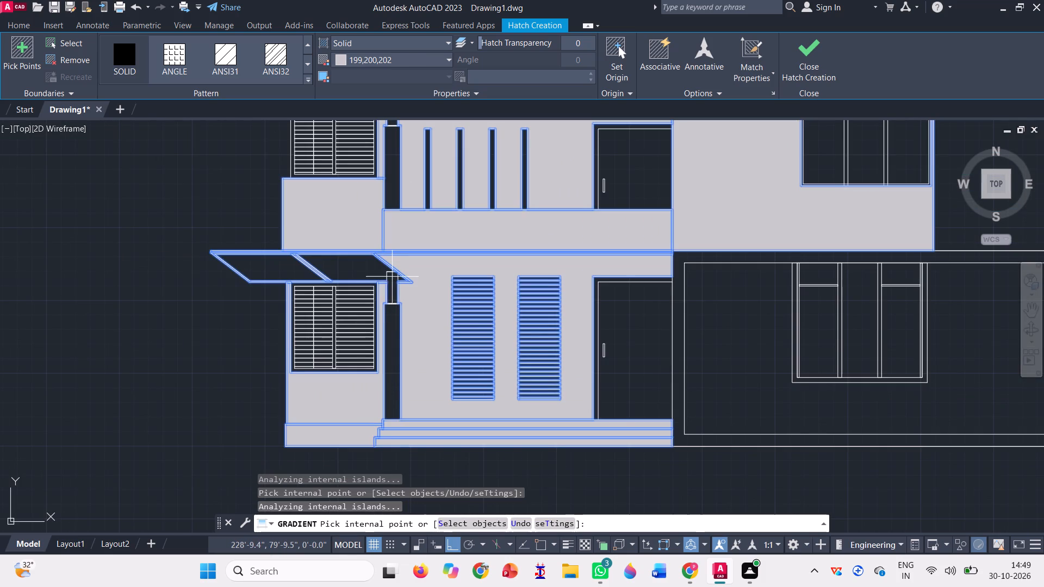
{"action": "left_click", "coordinate": [392, 272]}
{"action": "scroll", "coordinate": [412, 363], "scroll_direction": "down", "scroll_amount": 2}
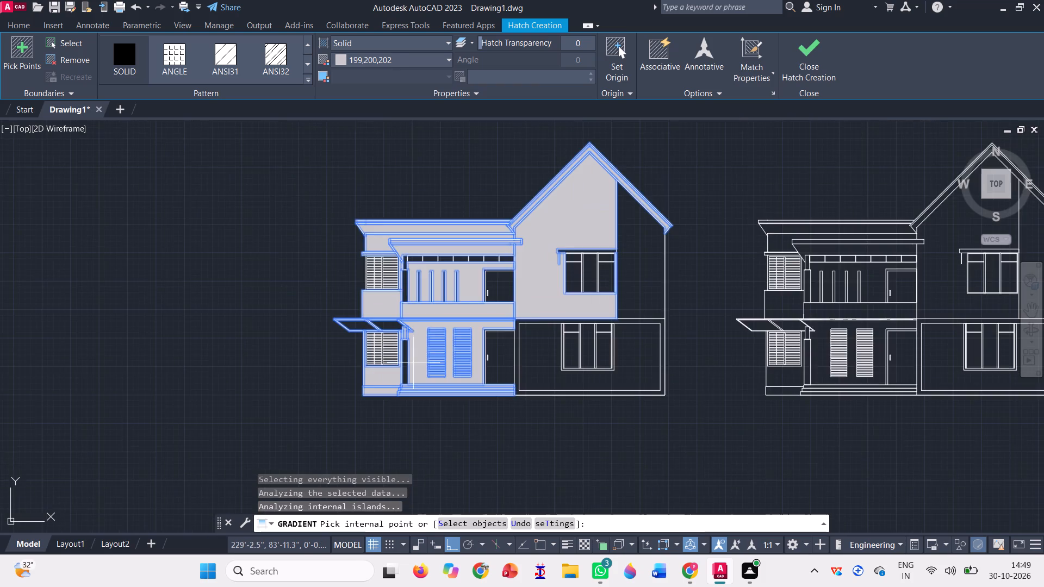
{"action": "scroll", "coordinate": [399, 263], "scroll_direction": "up", "scroll_amount": 3}
{"action": "left_click", "coordinate": [421, 246]}
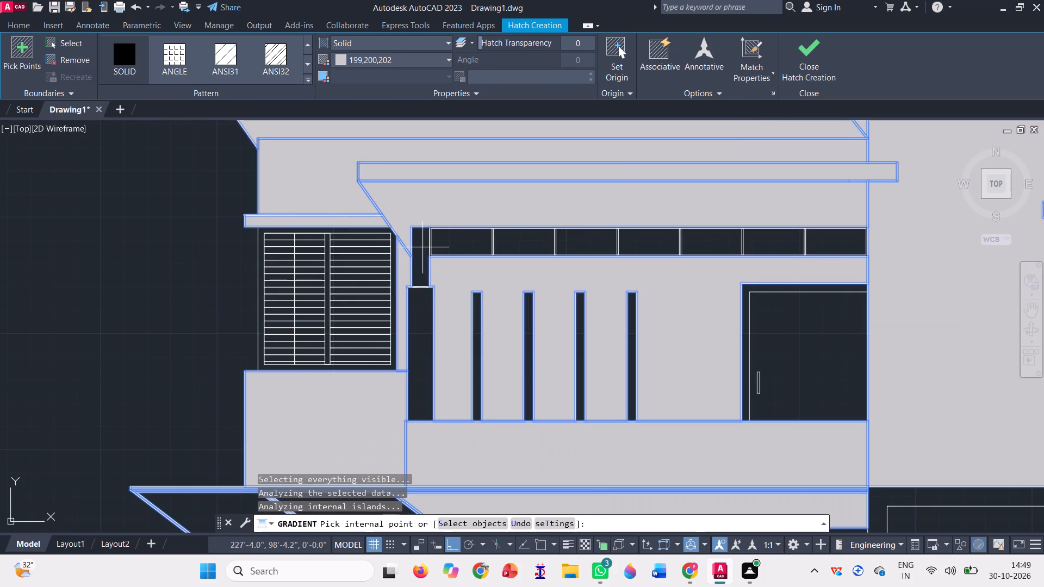
Fill the border framing the ground-floor wall under the gable with light grey and finish the hatch.
{"action": "scroll", "coordinate": [397, 302], "scroll_direction": "down", "scroll_amount": 4}
{"action": "scroll", "coordinate": [316, 275], "scroll_direction": "down", "scroll_amount": 3}
{"action": "scroll", "coordinate": [450, 283], "scroll_direction": "up", "scroll_amount": 2}
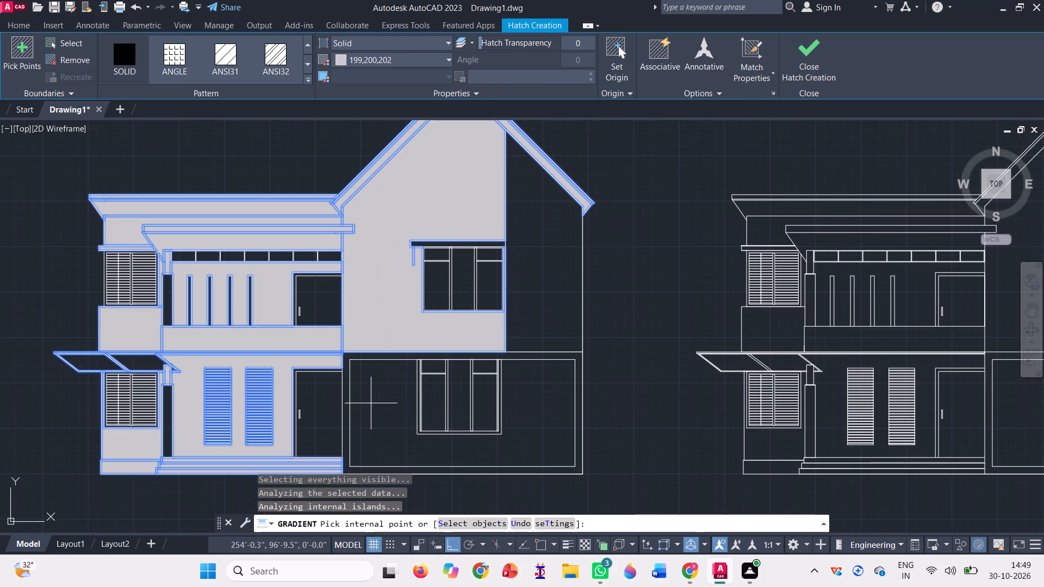
{"action": "scroll", "coordinate": [370, 401], "scroll_direction": "up", "scroll_amount": 2}
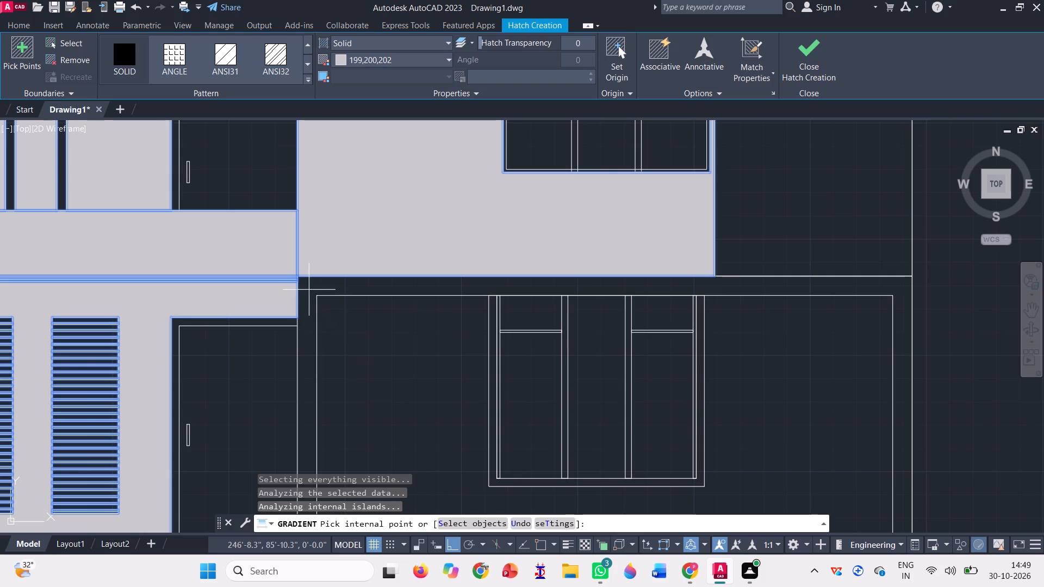
{"action": "left_click", "coordinate": [309, 289]}
{"action": "scroll", "coordinate": [348, 353], "scroll_direction": "down", "scroll_amount": 7}
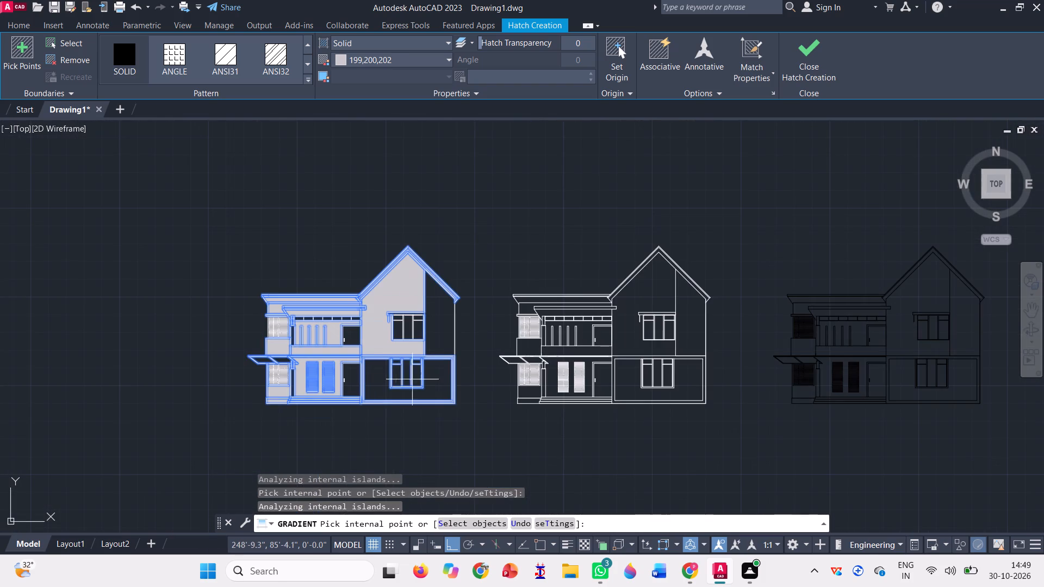
{"action": "left_click", "coordinate": [816, 68]}
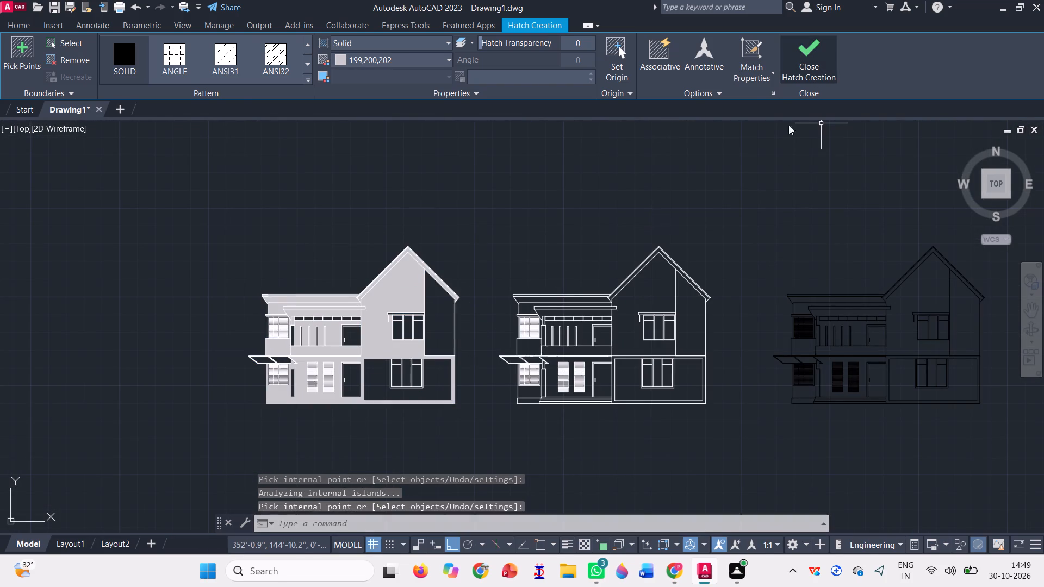
Fill the recessed upper-floor wall beneath the gable's sloping roof edge with a solid hatch in colour 99,100,102.
{"action": "left_click", "coordinate": [136, 76]}
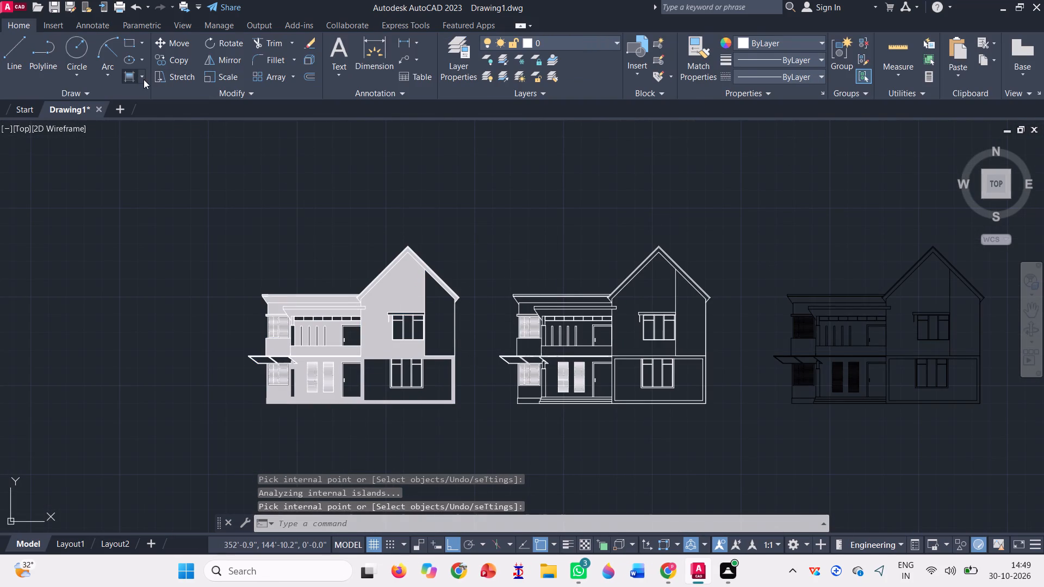
{"action": "scroll", "coordinate": [157, 60], "scroll_direction": "up", "scroll_amount": 12}
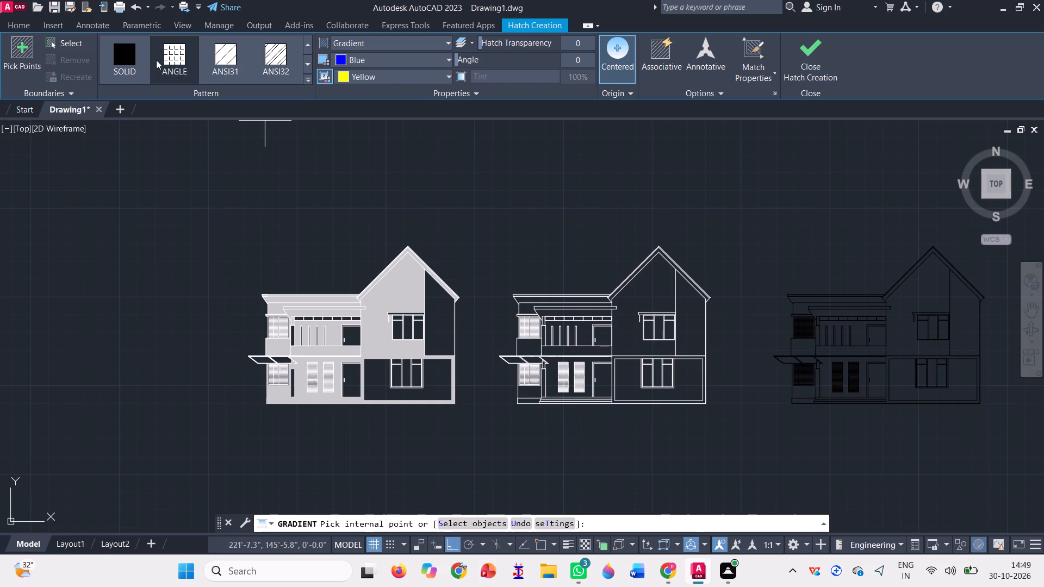
{"action": "scroll", "coordinate": [156, 60], "scroll_direction": "up", "scroll_amount": 4}
{"action": "left_click", "coordinate": [132, 67]}
{"action": "left_click", "coordinate": [433, 58]}
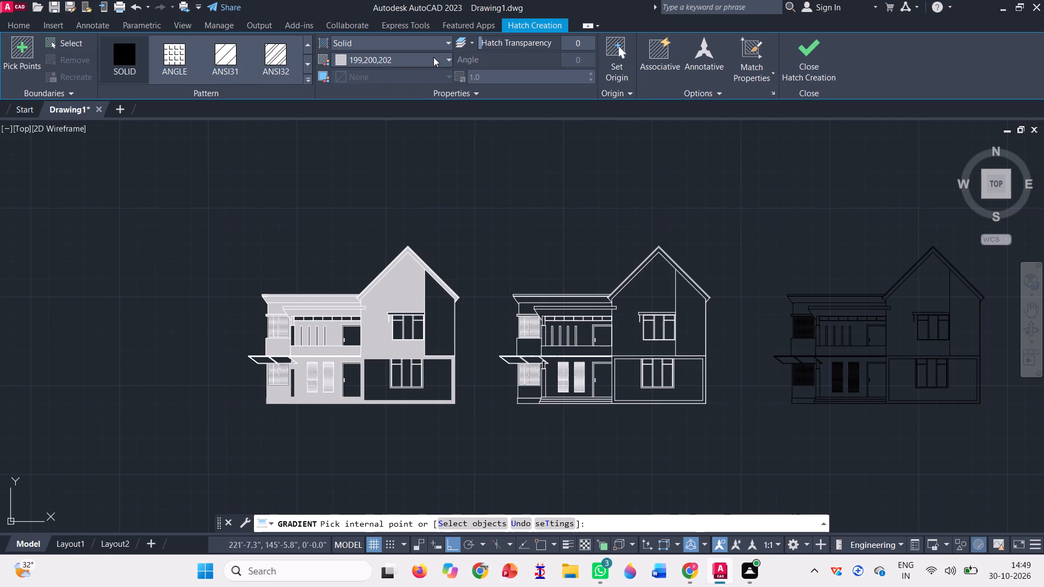
{"action": "left_click", "coordinate": [336, 130]}
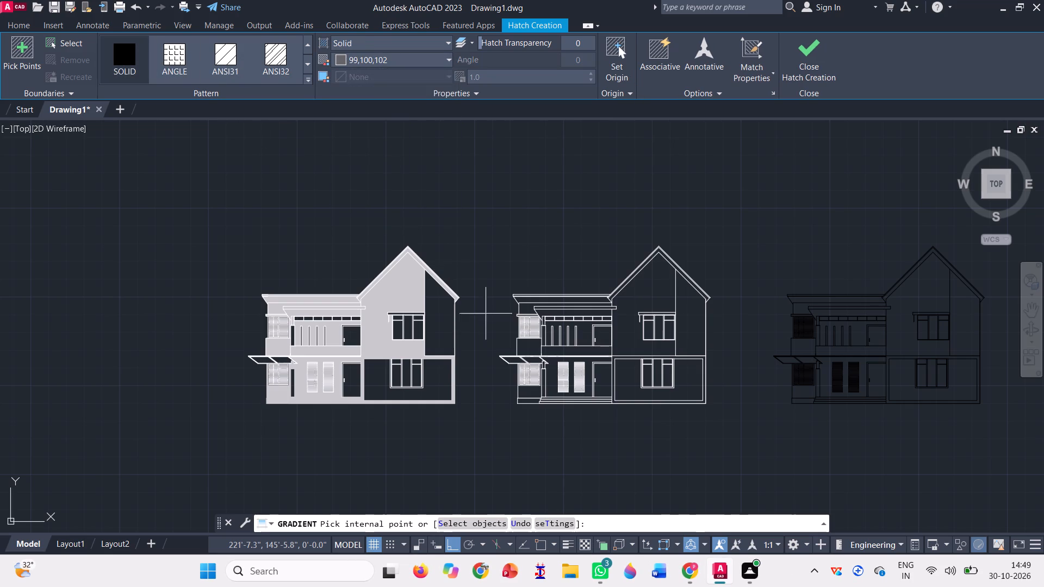
{"action": "left_click", "coordinate": [441, 296]}
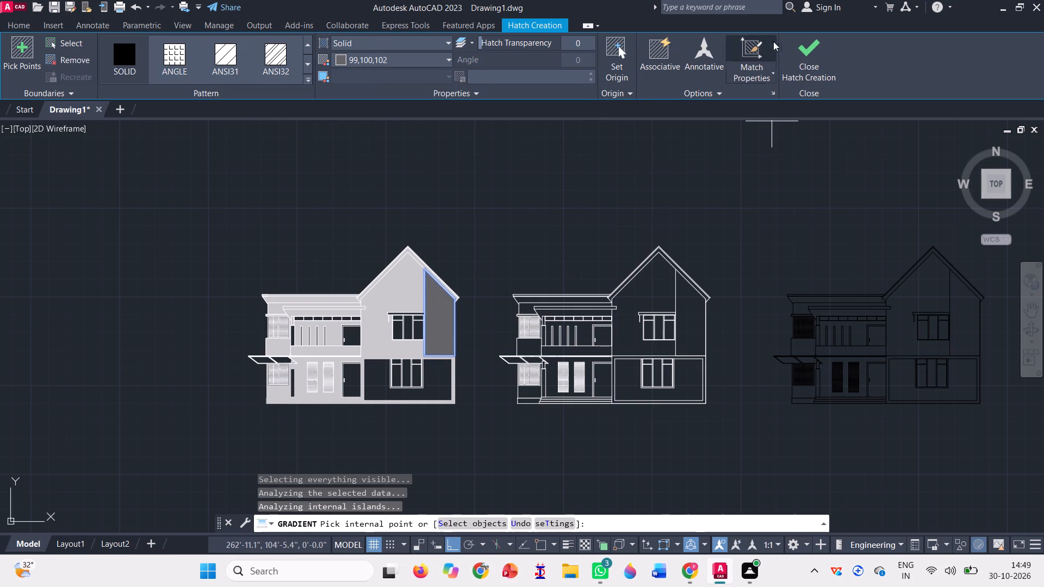
{"action": "left_click", "coordinate": [810, 66]}
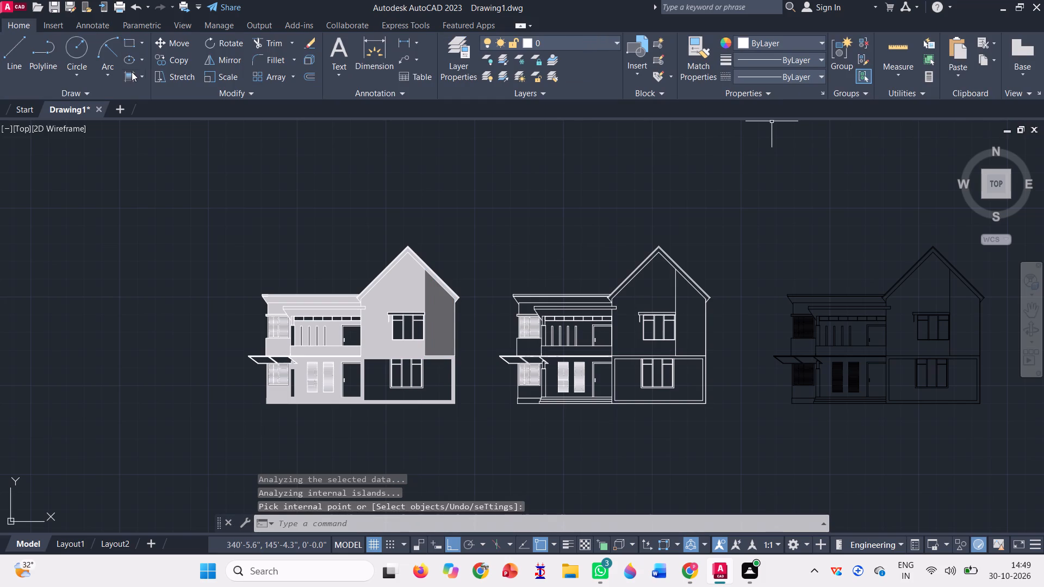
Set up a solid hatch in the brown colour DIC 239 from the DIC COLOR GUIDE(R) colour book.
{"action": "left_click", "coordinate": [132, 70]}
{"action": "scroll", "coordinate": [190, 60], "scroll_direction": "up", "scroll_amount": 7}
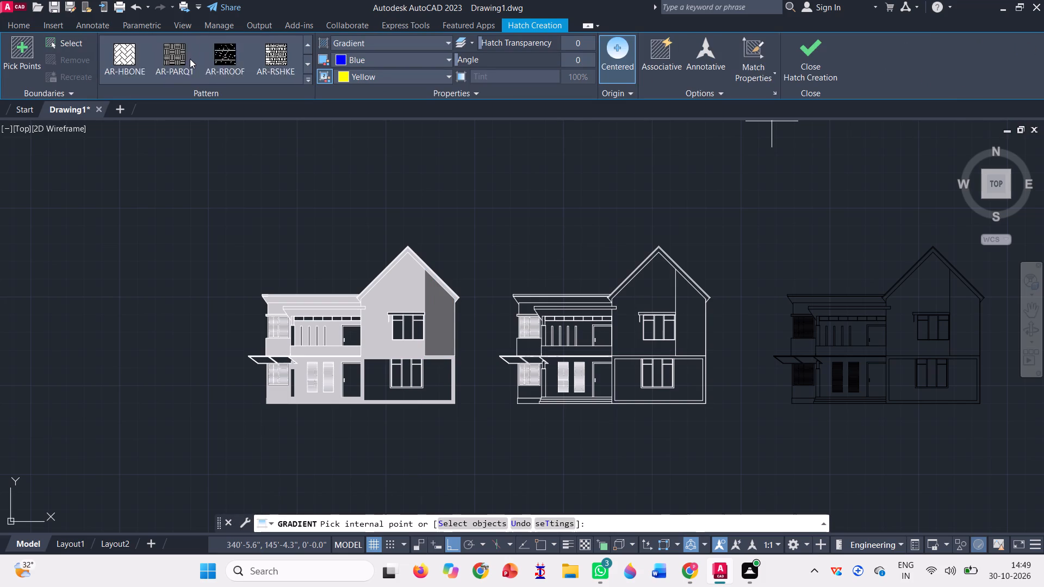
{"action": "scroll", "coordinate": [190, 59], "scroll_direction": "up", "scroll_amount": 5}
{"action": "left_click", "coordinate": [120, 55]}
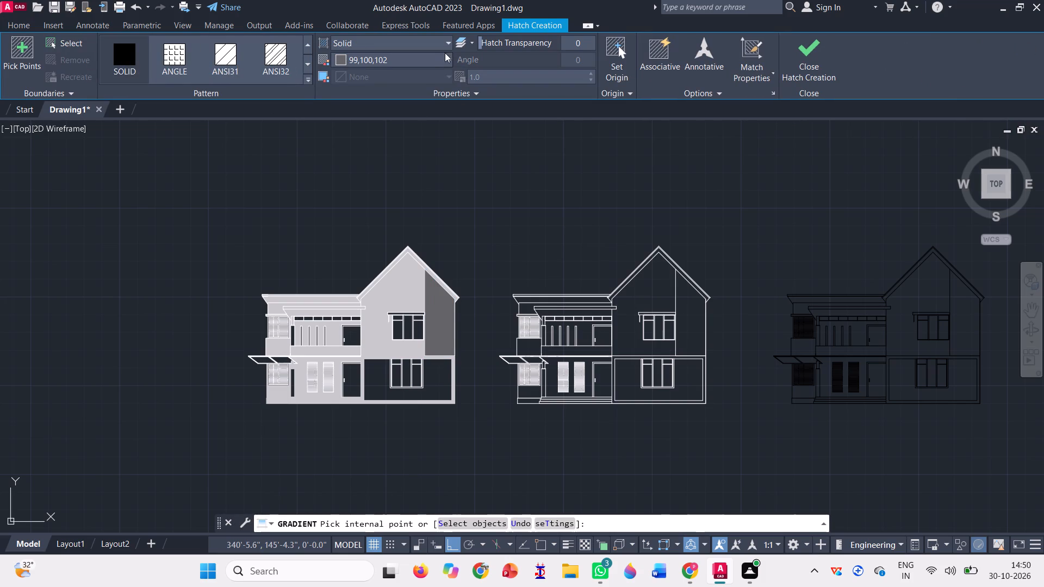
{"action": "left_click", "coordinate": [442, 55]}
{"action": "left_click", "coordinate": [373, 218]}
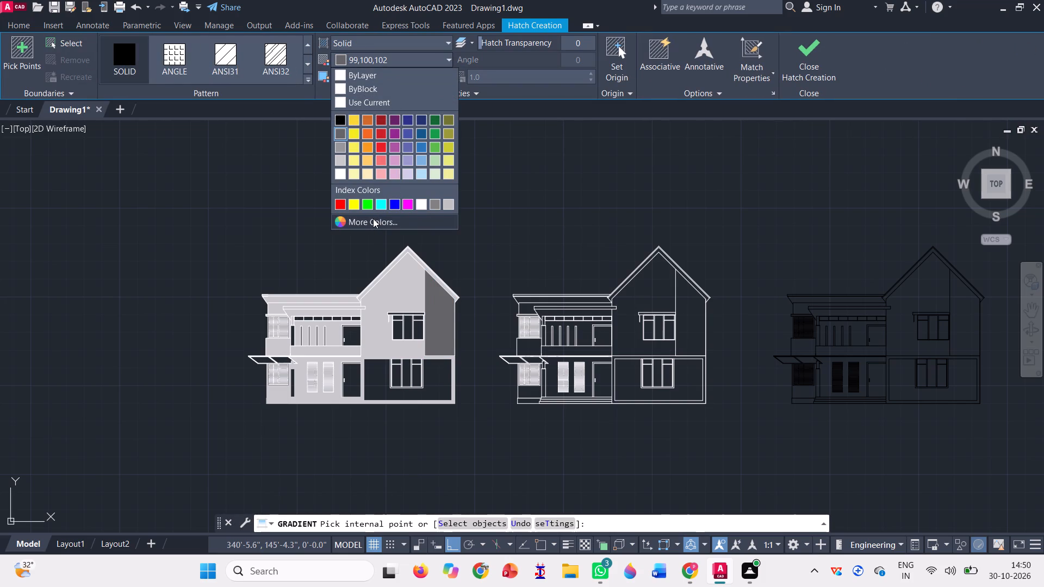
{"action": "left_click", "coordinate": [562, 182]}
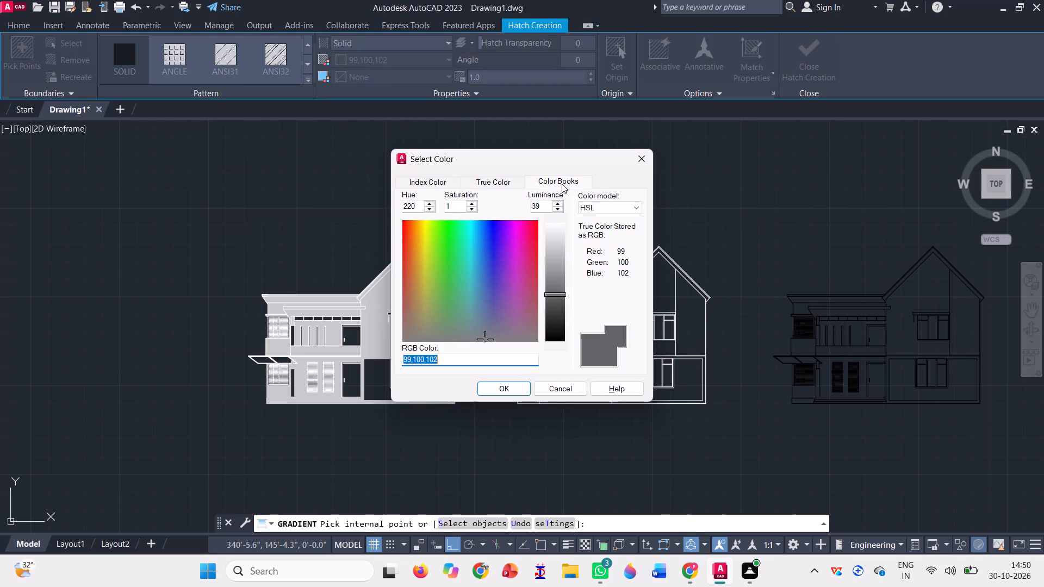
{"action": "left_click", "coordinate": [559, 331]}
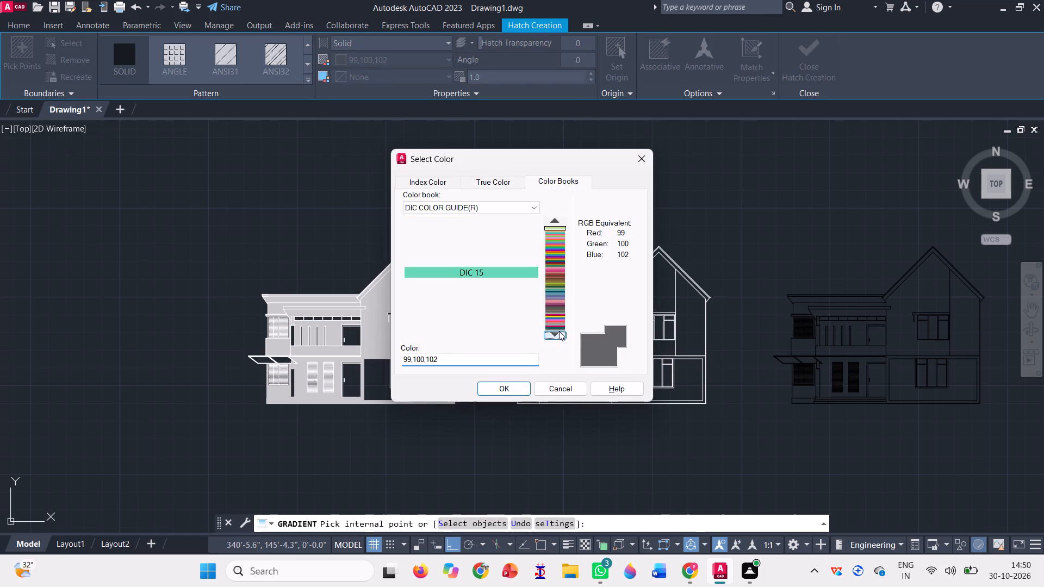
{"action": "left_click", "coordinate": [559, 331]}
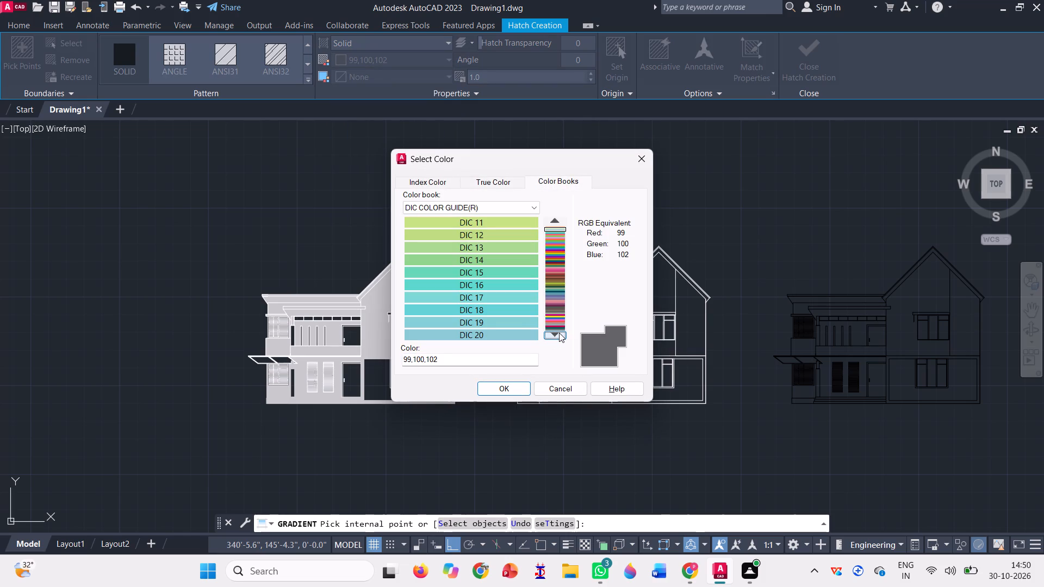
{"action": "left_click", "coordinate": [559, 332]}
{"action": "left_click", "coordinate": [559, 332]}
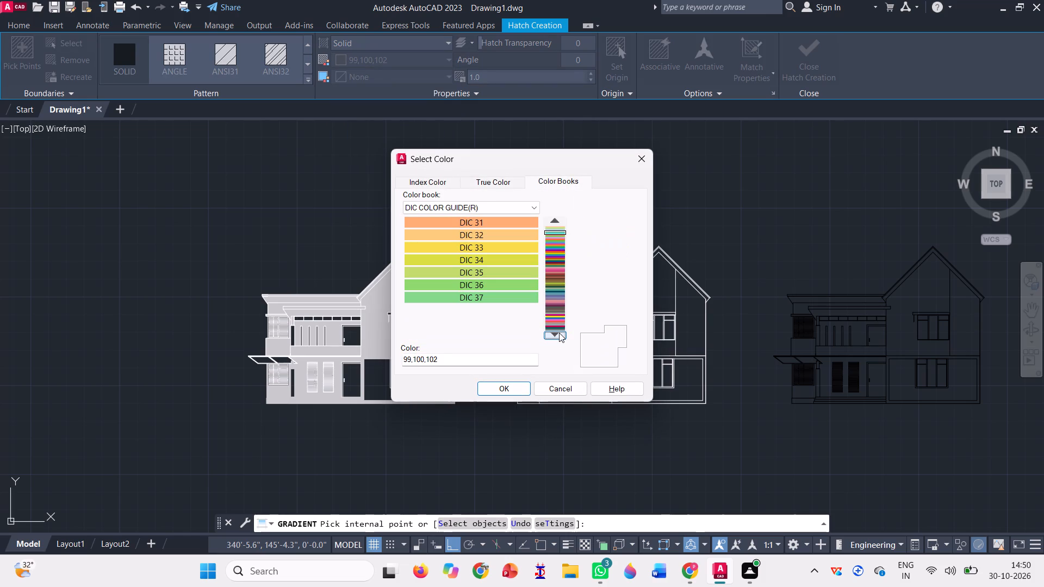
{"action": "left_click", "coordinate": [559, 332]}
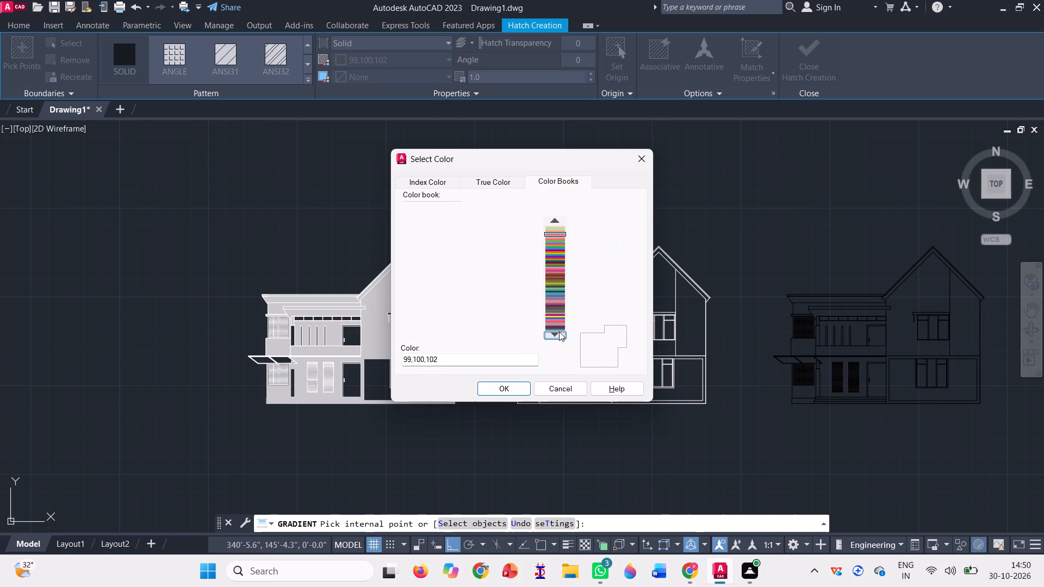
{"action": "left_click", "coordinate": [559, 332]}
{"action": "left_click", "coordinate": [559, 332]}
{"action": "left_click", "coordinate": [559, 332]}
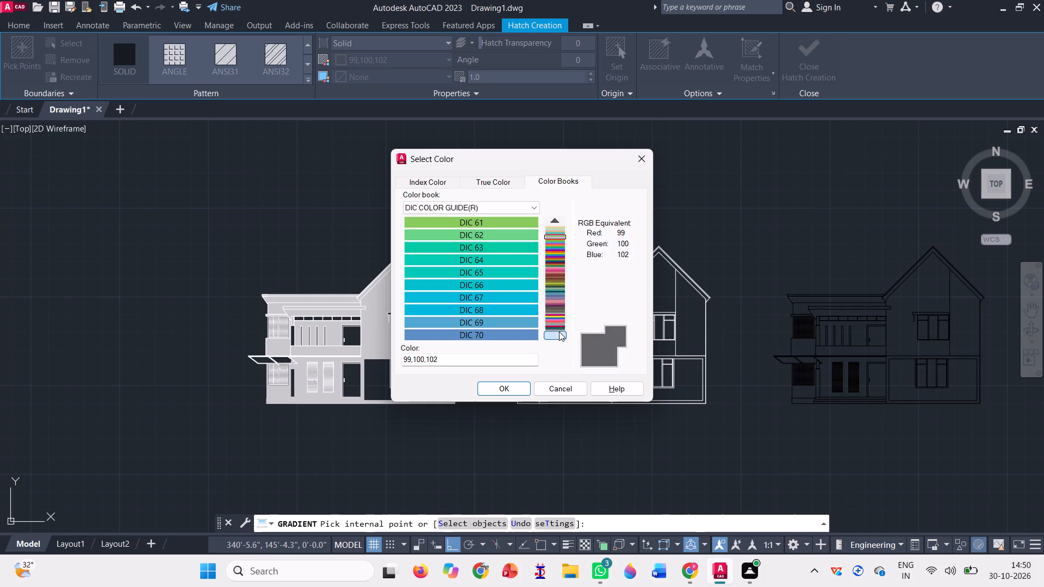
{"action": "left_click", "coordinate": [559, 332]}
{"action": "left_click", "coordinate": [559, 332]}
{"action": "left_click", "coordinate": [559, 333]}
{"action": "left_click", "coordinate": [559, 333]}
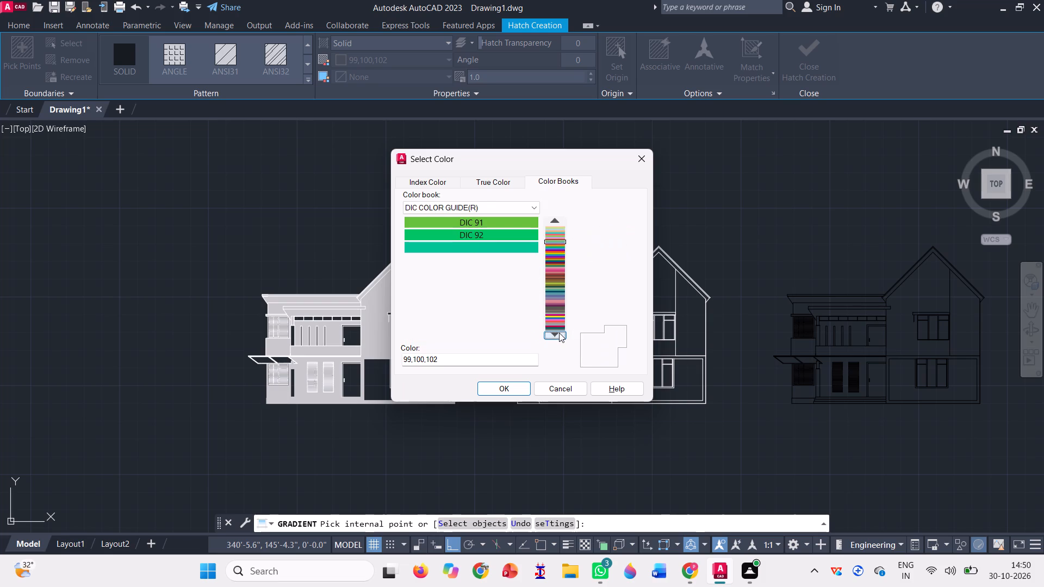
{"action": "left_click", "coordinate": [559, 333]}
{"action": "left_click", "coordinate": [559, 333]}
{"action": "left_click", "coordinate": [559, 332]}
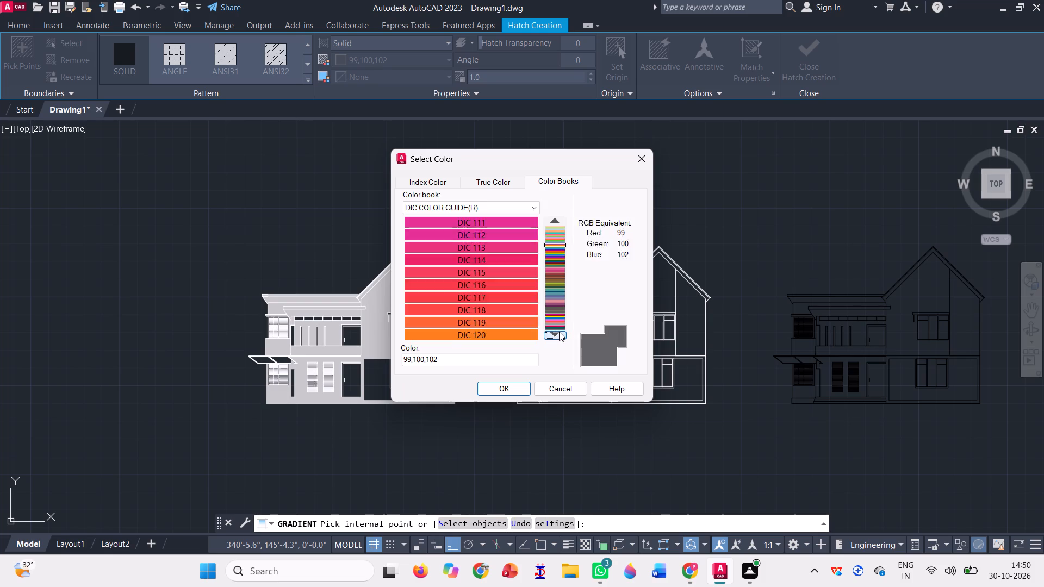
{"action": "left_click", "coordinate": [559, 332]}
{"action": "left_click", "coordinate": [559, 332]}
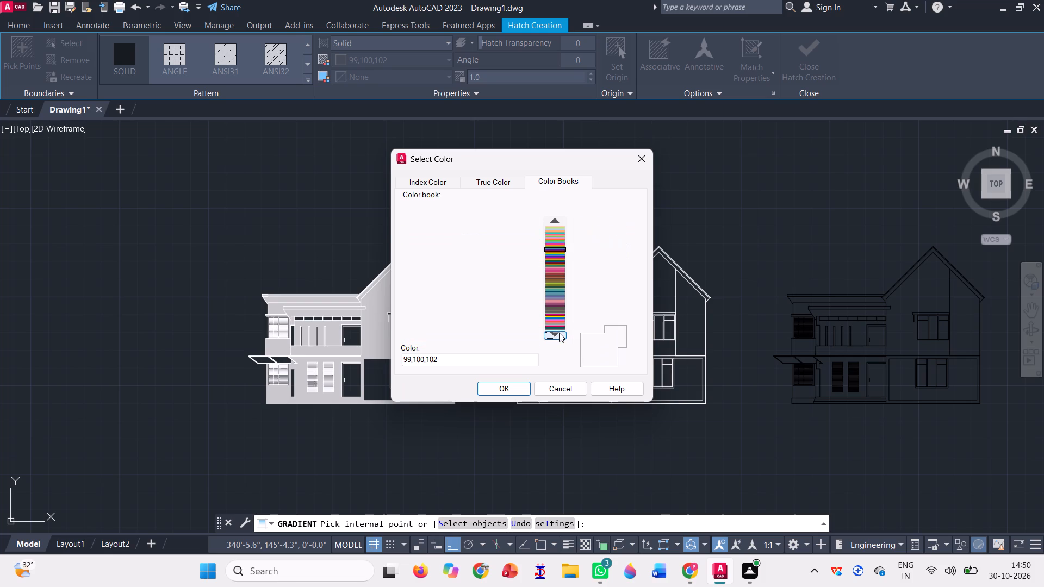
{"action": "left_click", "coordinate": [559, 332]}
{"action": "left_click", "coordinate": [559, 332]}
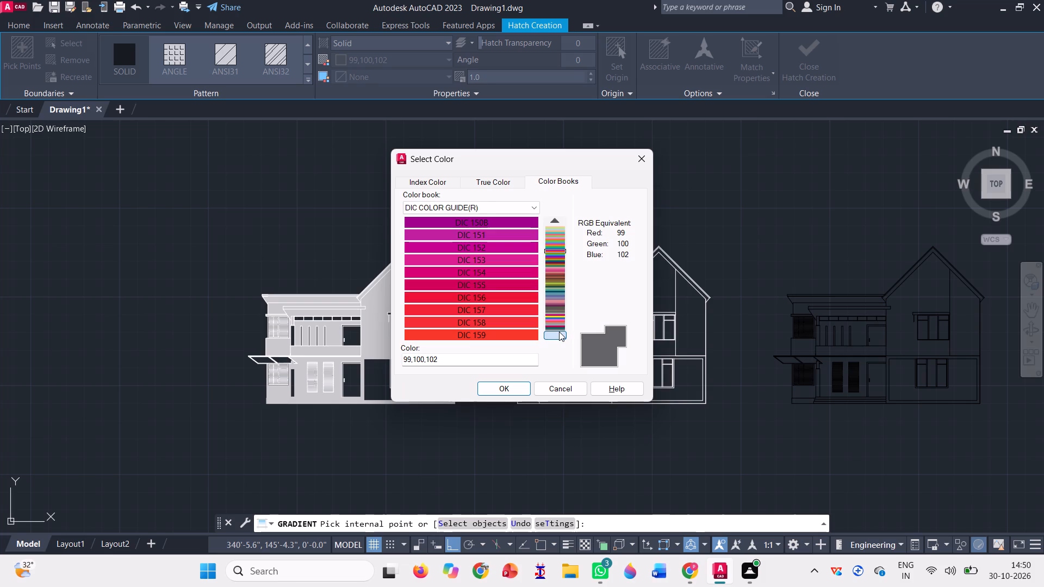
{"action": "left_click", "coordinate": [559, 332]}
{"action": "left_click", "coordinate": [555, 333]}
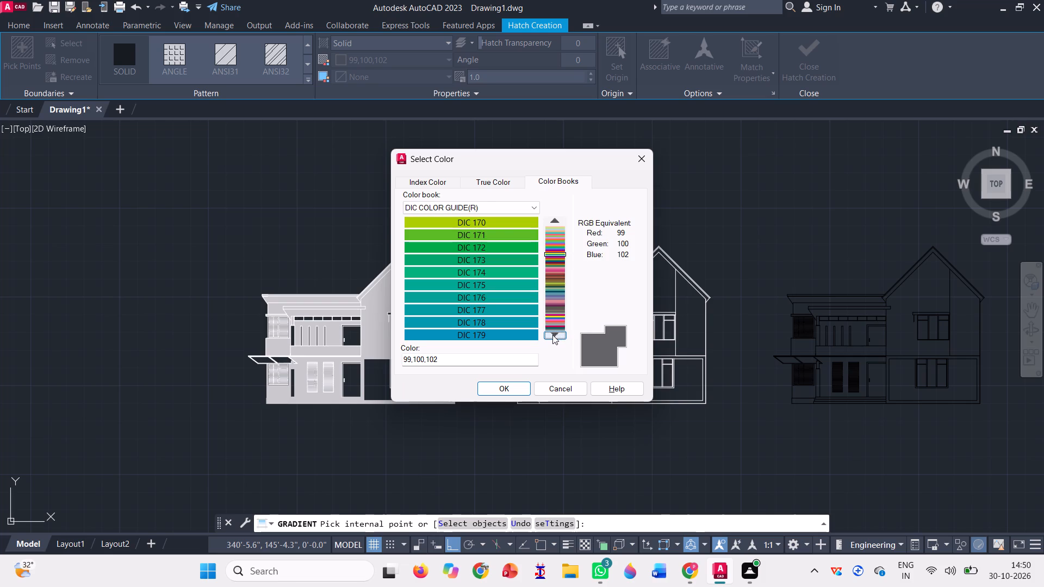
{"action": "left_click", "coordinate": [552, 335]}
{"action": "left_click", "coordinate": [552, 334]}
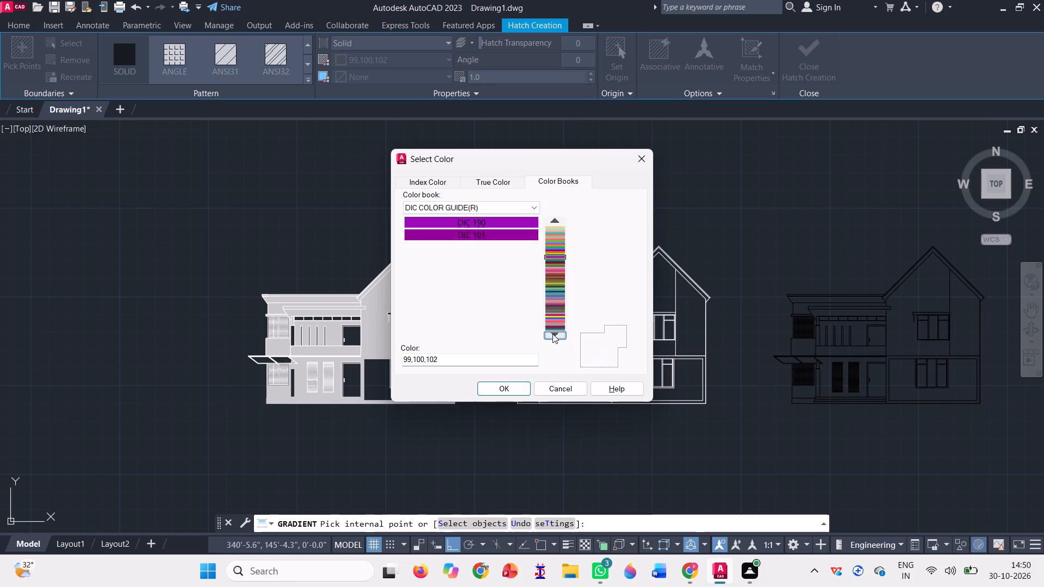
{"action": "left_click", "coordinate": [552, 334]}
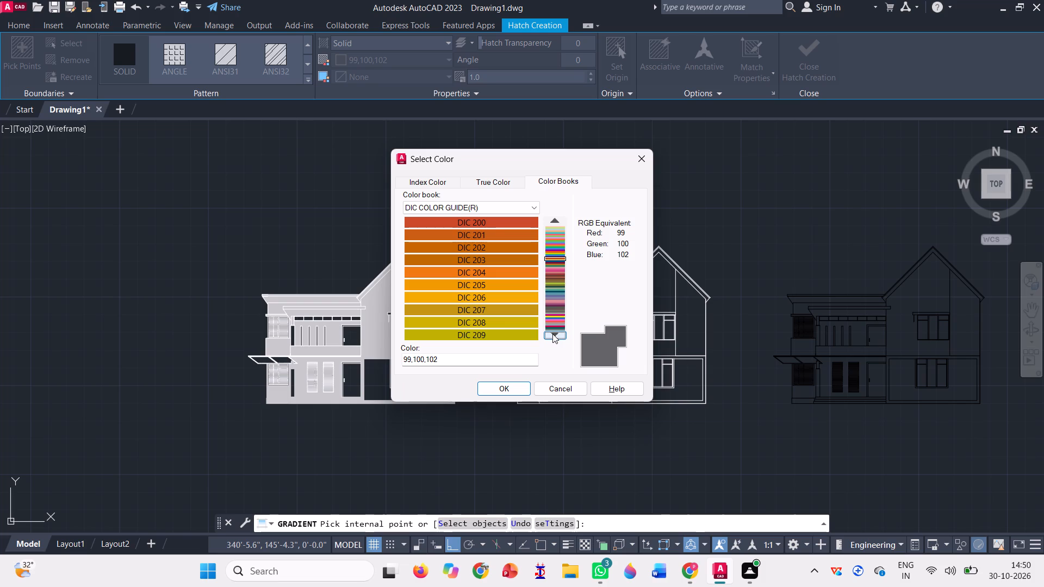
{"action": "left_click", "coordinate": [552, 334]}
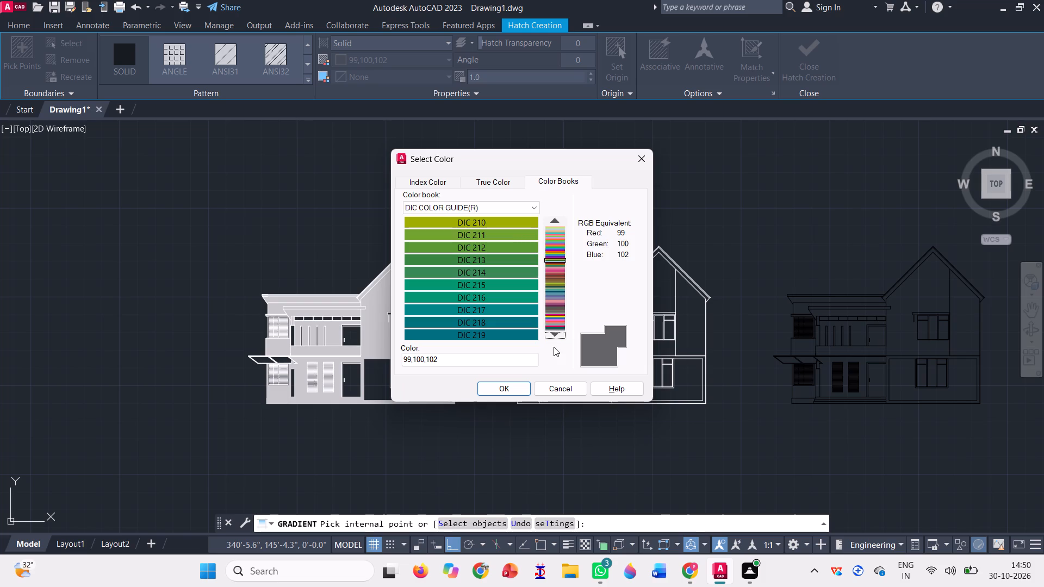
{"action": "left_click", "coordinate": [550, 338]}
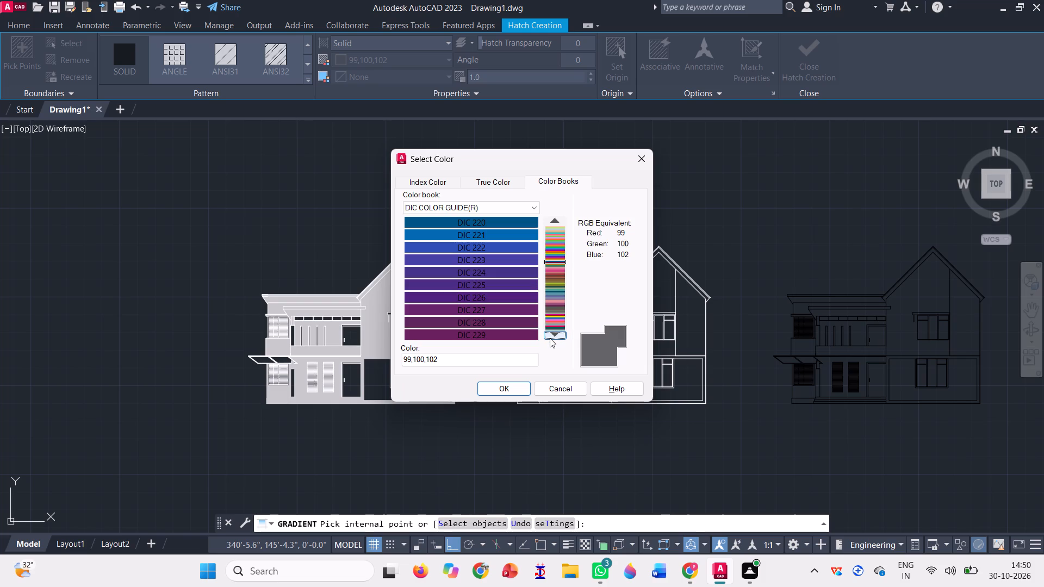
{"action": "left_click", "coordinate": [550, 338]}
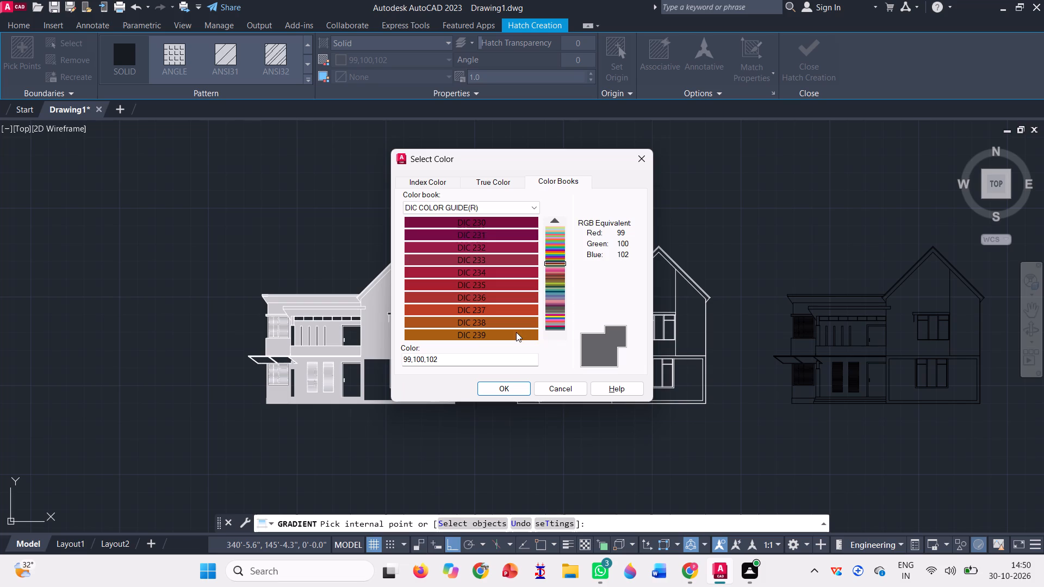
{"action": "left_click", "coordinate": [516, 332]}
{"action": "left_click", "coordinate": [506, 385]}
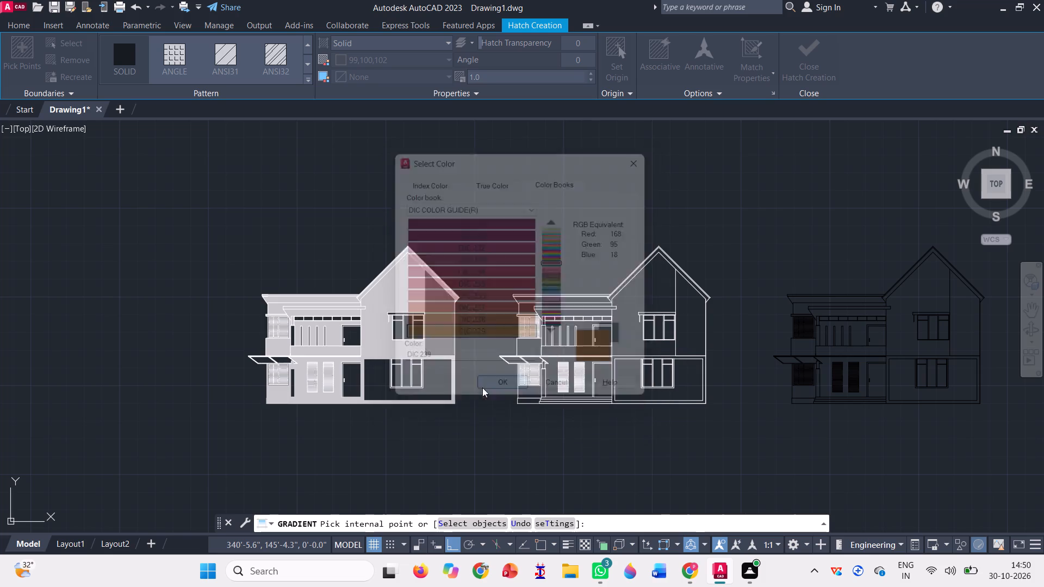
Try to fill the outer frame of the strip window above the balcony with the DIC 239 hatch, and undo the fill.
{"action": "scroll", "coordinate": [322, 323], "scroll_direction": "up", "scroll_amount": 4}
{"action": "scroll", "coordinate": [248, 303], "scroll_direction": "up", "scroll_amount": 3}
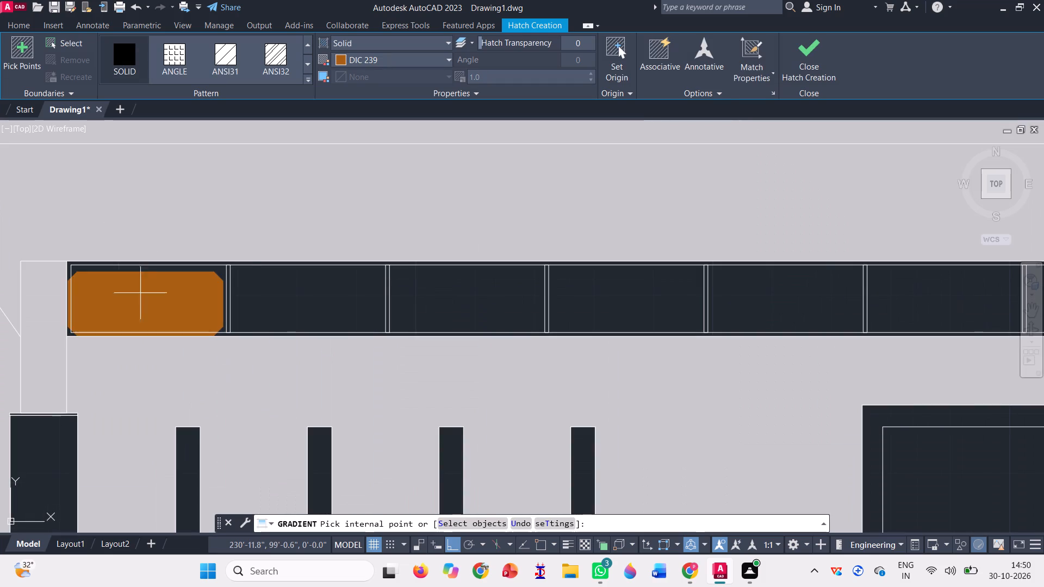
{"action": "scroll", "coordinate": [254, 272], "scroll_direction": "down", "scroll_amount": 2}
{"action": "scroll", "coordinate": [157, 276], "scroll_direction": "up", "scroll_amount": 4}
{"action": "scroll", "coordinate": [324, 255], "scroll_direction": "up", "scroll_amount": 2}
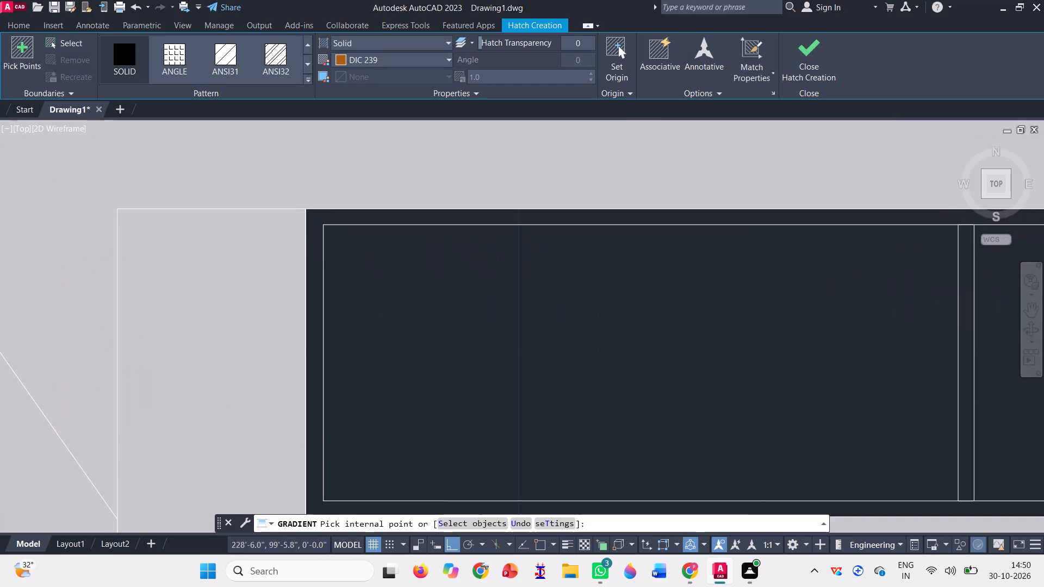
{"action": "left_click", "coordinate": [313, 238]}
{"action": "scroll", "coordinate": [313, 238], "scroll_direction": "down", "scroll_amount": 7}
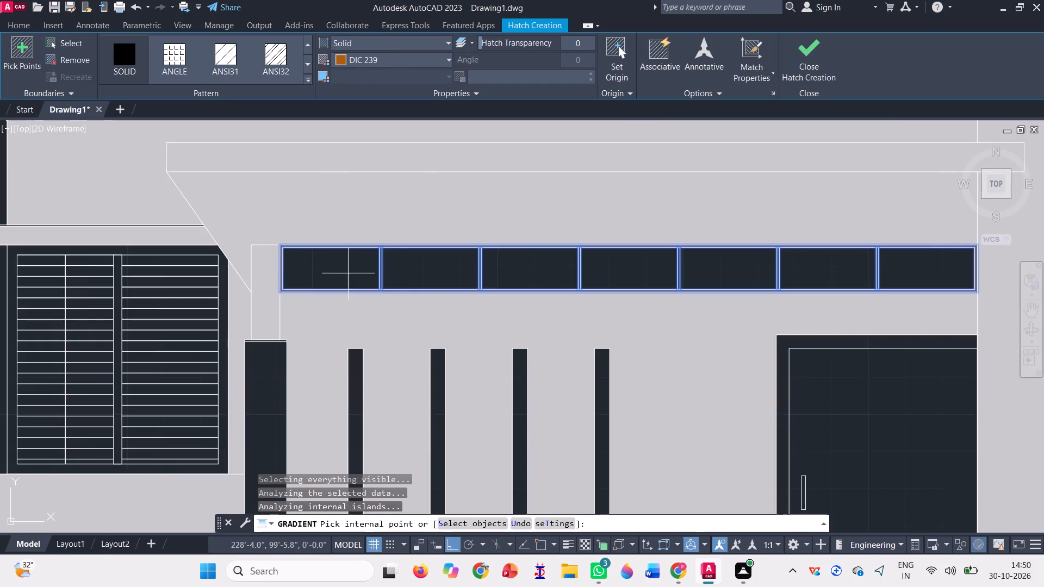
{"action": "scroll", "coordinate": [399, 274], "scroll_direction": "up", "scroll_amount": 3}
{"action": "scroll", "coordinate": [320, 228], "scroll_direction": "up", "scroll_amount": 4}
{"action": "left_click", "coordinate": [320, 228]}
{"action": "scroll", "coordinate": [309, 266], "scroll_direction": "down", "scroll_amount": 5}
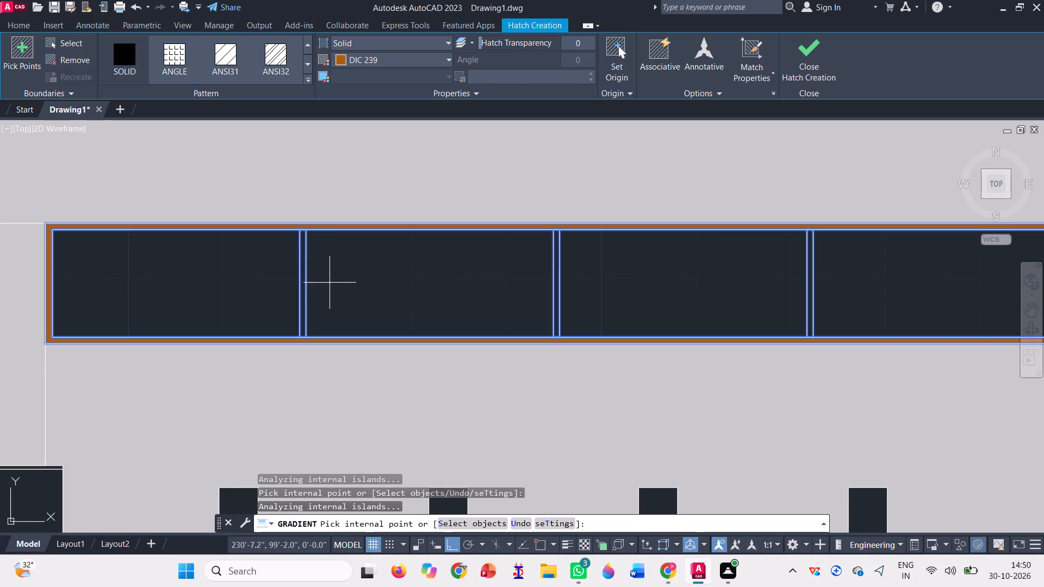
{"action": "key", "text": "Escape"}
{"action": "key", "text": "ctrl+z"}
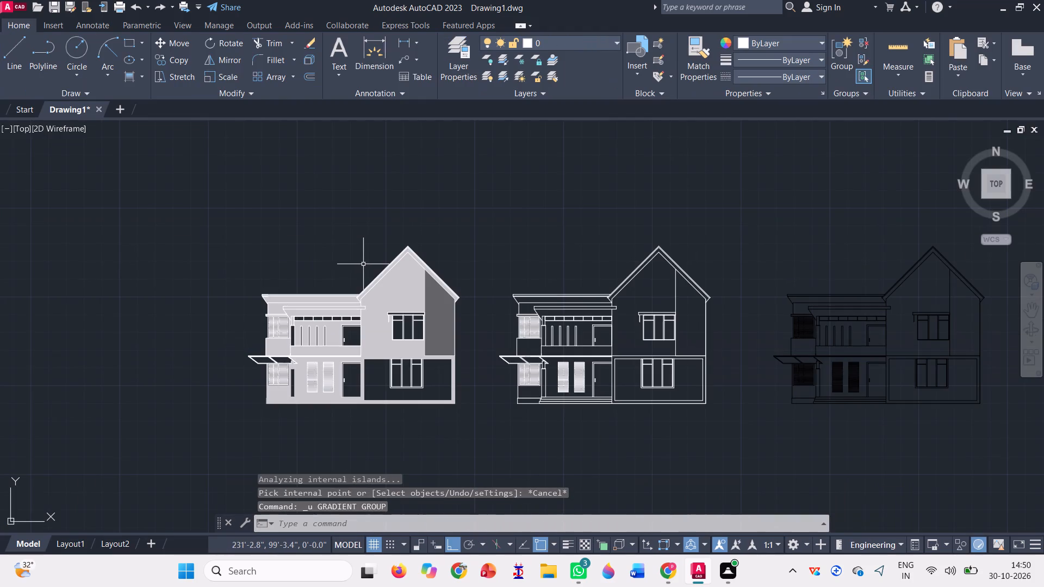
Trim the strip window's upper inner frame line where it crosses the top of the mullion nearest the gable wall.
{"action": "scroll", "coordinate": [350, 334], "scroll_direction": "up", "scroll_amount": 3}
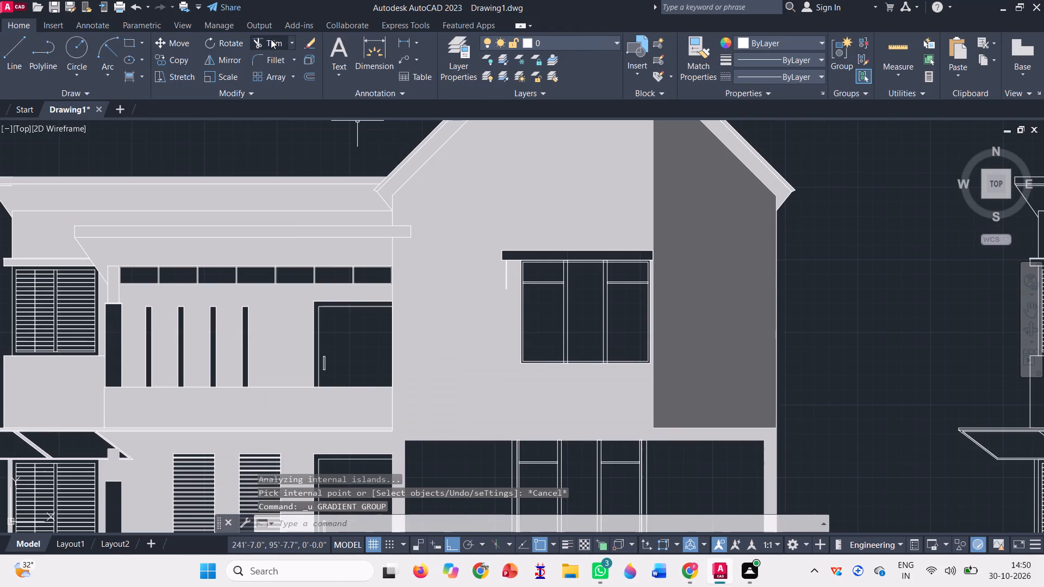
{"action": "left_click", "coordinate": [271, 39]}
{"action": "scroll", "coordinate": [357, 263], "scroll_direction": "up", "scroll_amount": 7}
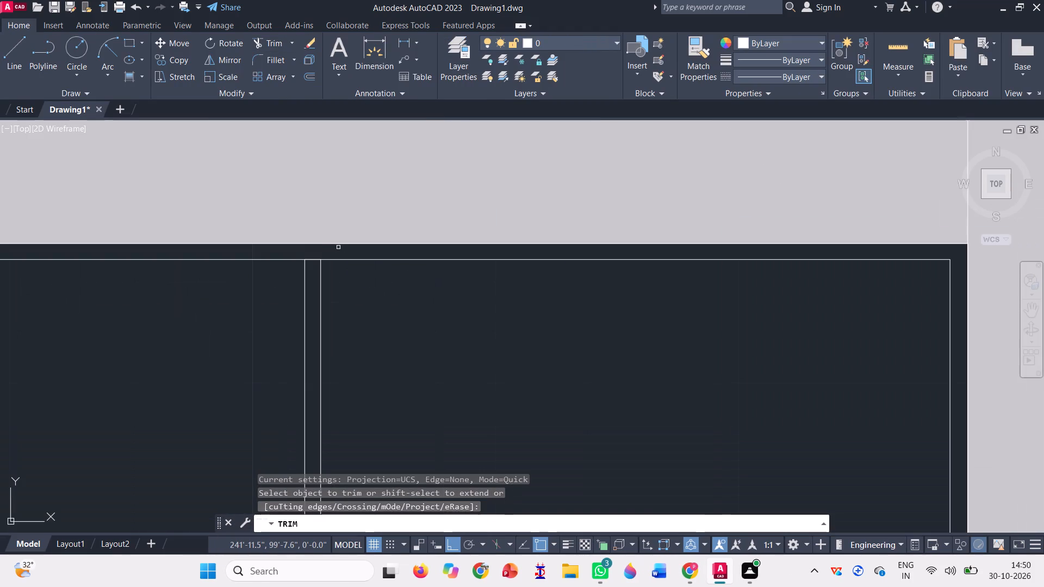
{"action": "left_click", "coordinate": [315, 260]}
{"action": "left_click", "coordinate": [315, 260]}
{"action": "scroll", "coordinate": [423, 289], "scroll_direction": "down", "scroll_amount": 3}
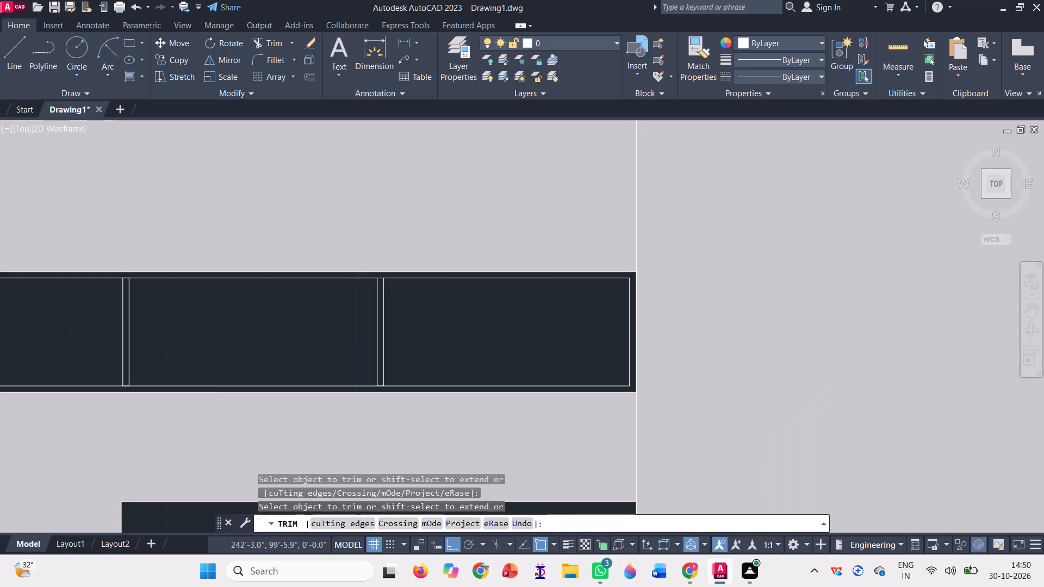
{"action": "scroll", "coordinate": [382, 284], "scroll_direction": "up", "scroll_amount": 4}
{"action": "left_click", "coordinate": [476, 279]}
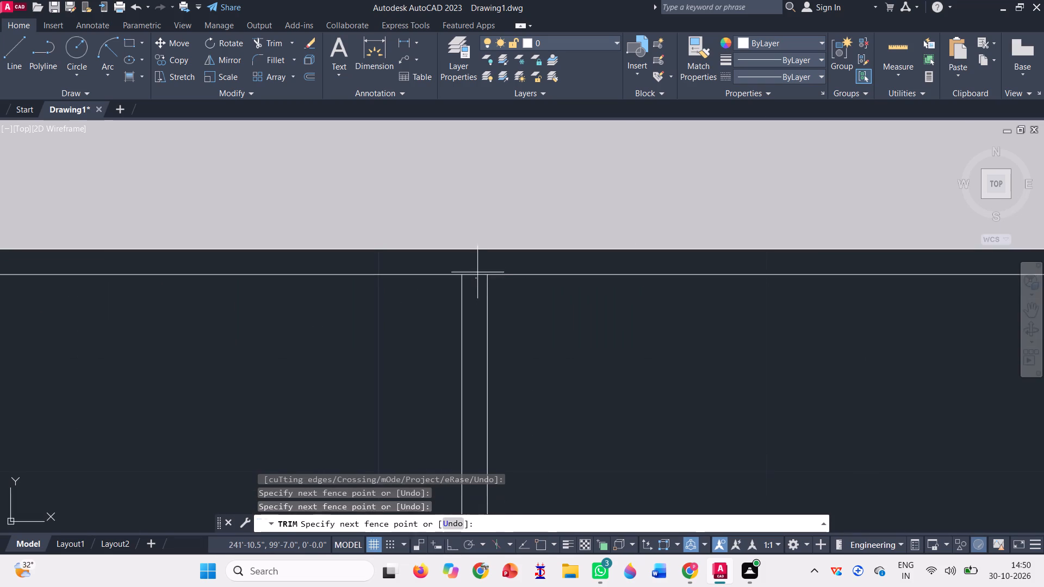
{"action": "left_click", "coordinate": [477, 270]}
{"action": "scroll", "coordinate": [474, 263], "scroll_direction": "down", "scroll_amount": 4}
Trim the strip window's upper inner frame line across the tops of the second, third and fourth mullions from the gable wall.
{"action": "scroll", "coordinate": [284, 243], "scroll_direction": "up", "scroll_amount": 4}
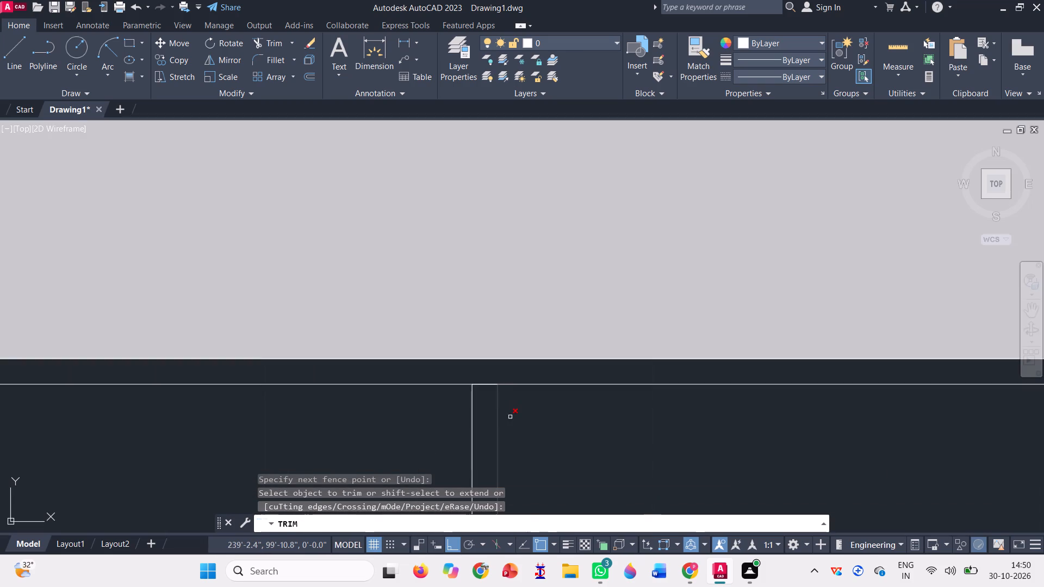
{"action": "left_click", "coordinate": [483, 385]}
{"action": "left_click", "coordinate": [476, 379]}
{"action": "left_click", "coordinate": [484, 396]}
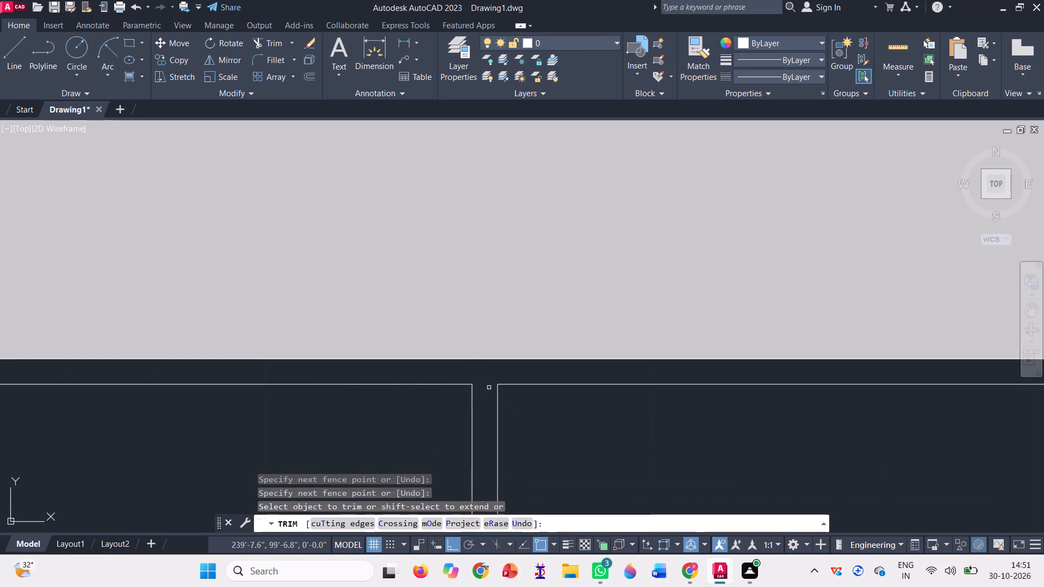
{"action": "scroll", "coordinate": [489, 386], "scroll_direction": "down", "scroll_amount": 4}
{"action": "scroll", "coordinate": [339, 391], "scroll_direction": "up", "scroll_amount": 4}
{"action": "left_click", "coordinate": [352, 379]}
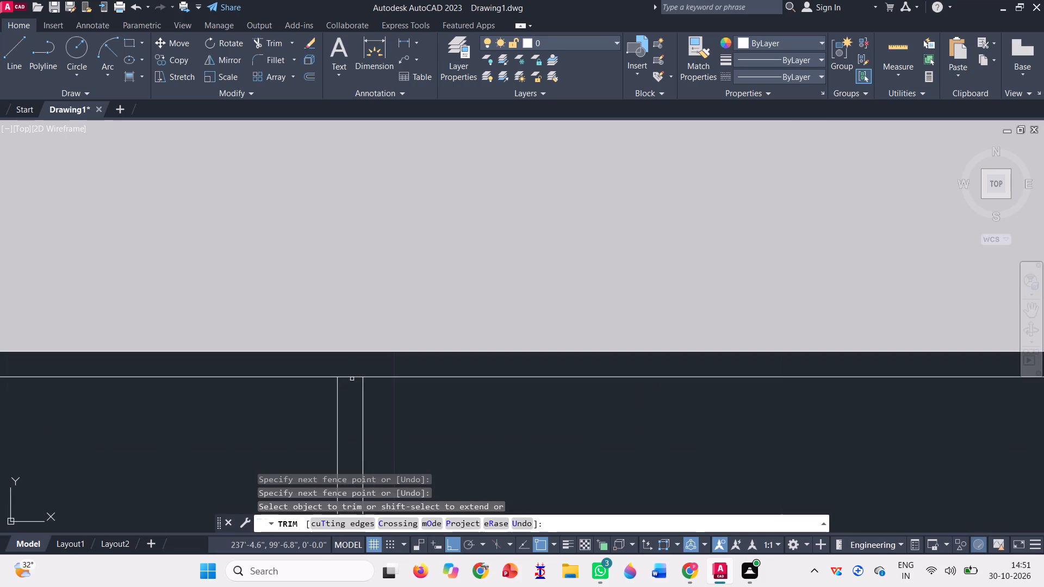
{"action": "left_click", "coordinate": [352, 367]}
{"action": "left_click", "coordinate": [350, 388]}
{"action": "scroll", "coordinate": [389, 384], "scroll_direction": "down", "scroll_amount": 3}
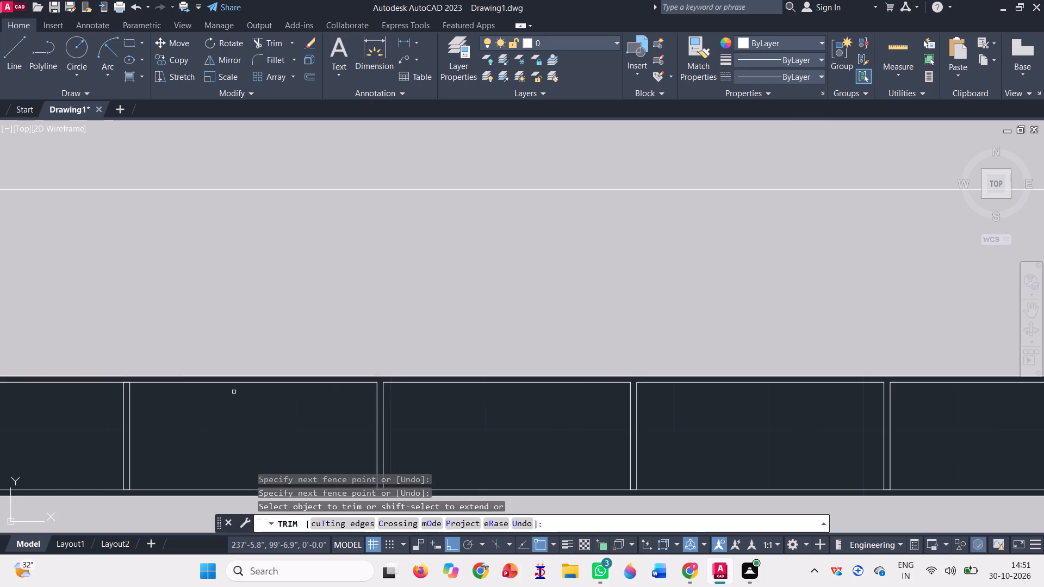
{"action": "scroll", "coordinate": [119, 386], "scroll_direction": "up", "scroll_amount": 3}
{"action": "left_click", "coordinate": [142, 385]}
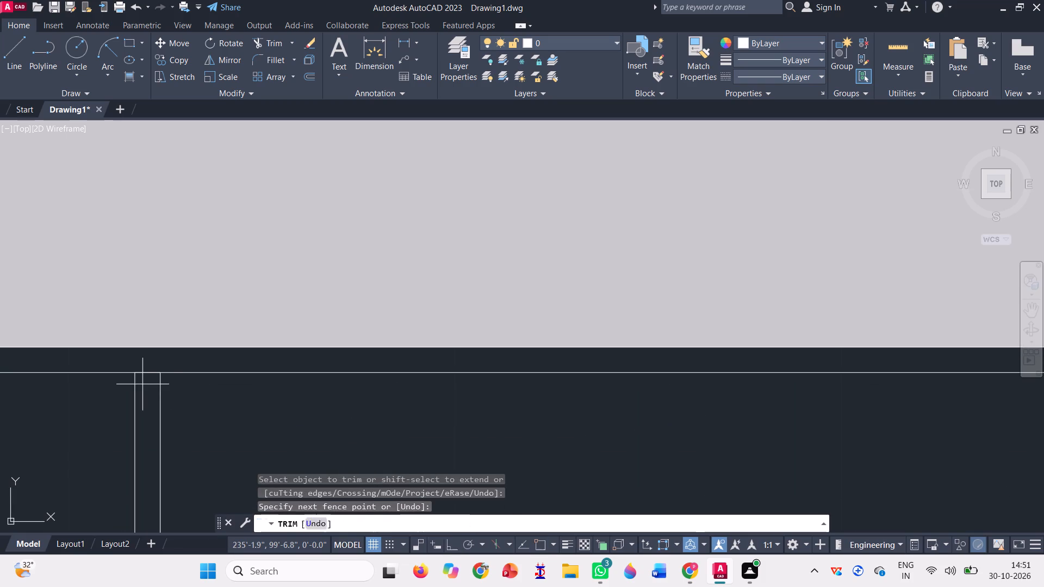
{"action": "left_click", "coordinate": [149, 364]}
Trim the strip window's upper inner frame line across the tops of the two mullions farthest from the gable wall.
{"action": "scroll", "coordinate": [364, 422], "scroll_direction": "down", "scroll_amount": 3}
{"action": "scroll", "coordinate": [723, 480], "scroll_direction": "down", "scroll_amount": 1}
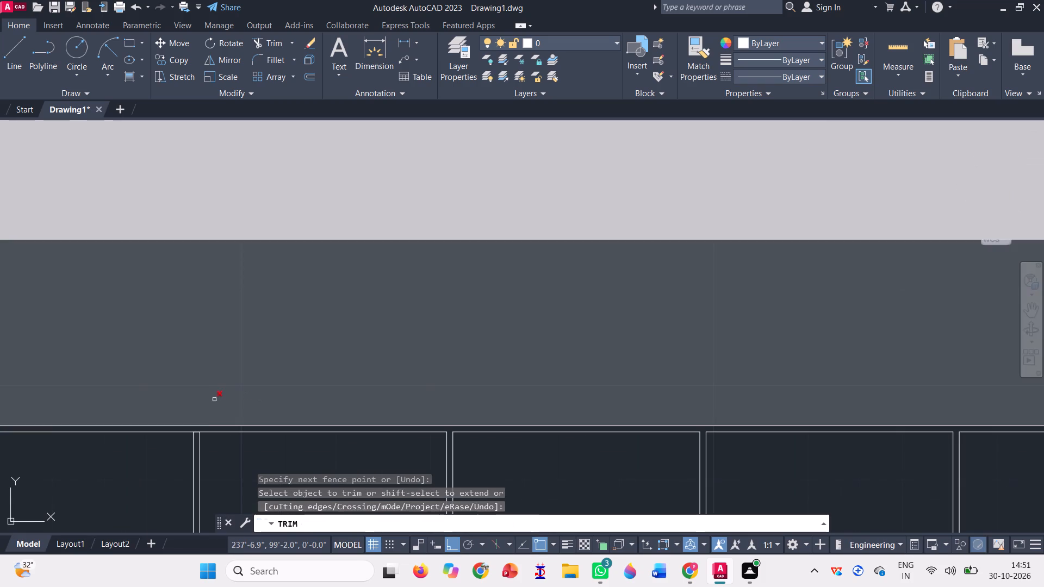
{"action": "scroll", "coordinate": [197, 428], "scroll_direction": "up", "scroll_amount": 4}
{"action": "left_click", "coordinate": [195, 464]}
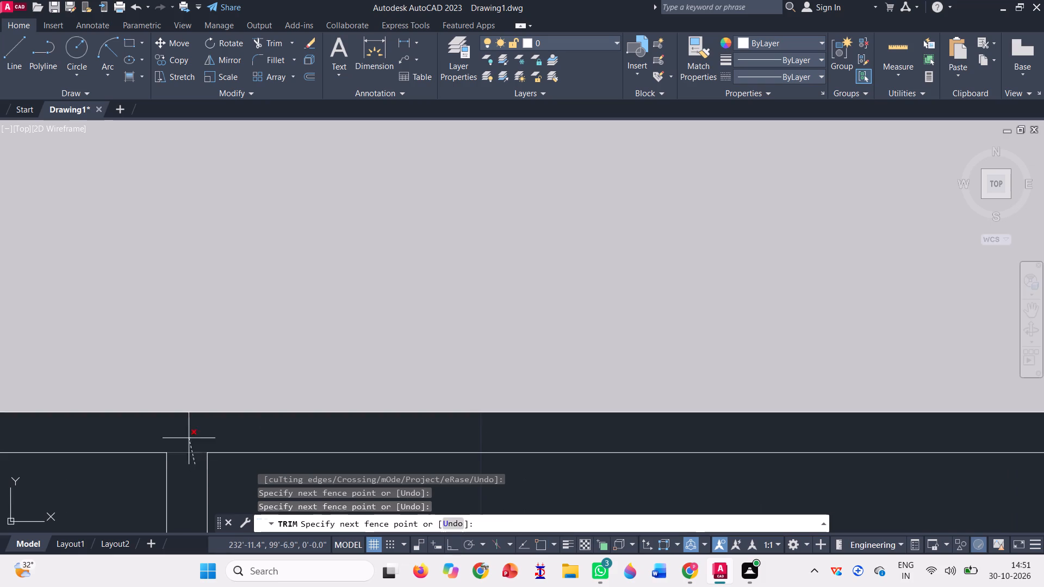
{"action": "left_click", "coordinate": [188, 438]}
{"action": "scroll", "coordinate": [355, 454], "scroll_direction": "down", "scroll_amount": 4}
{"action": "scroll", "coordinate": [604, 492], "scroll_direction": "down", "scroll_amount": 2}
{"action": "scroll", "coordinate": [468, 337], "scroll_direction": "down", "scroll_amount": 1}
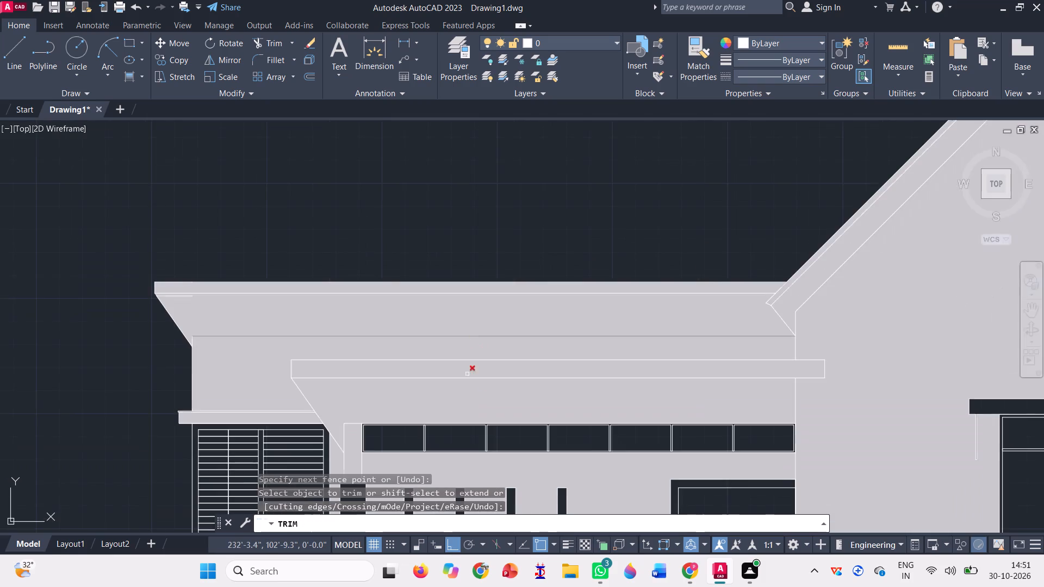
{"action": "scroll", "coordinate": [433, 455], "scroll_direction": "up", "scroll_amount": 3}
{"action": "scroll", "coordinate": [394, 346], "scroll_direction": "up", "scroll_amount": 3}
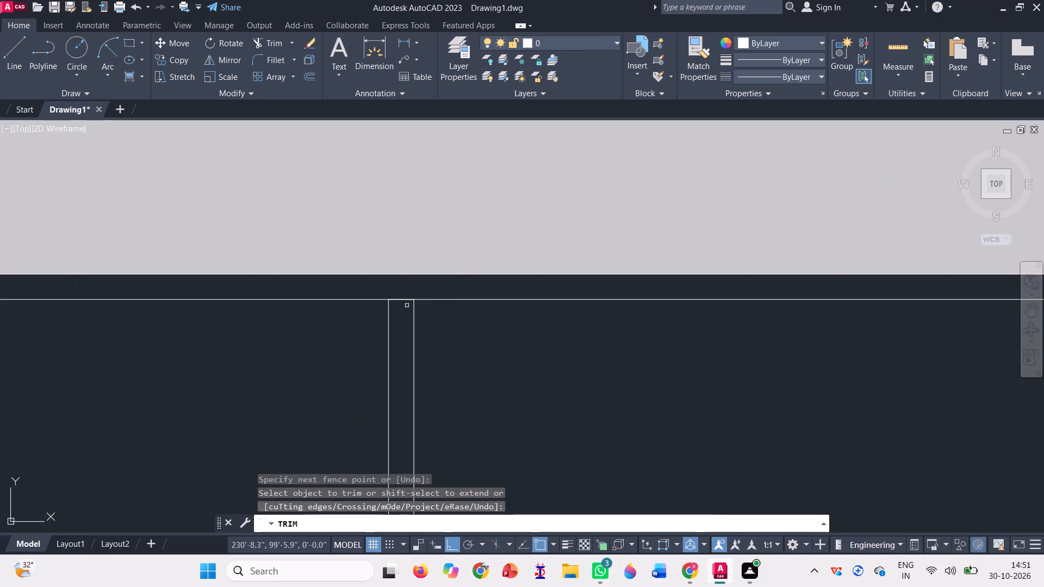
{"action": "left_click", "coordinate": [405, 298]}
{"action": "left_click", "coordinate": [403, 291]}
{"action": "left_click", "coordinate": [406, 334]}
Trim the strip window's lower inner frame line across the bottoms of the three mullions farthest from the gable wall.
{"action": "scroll", "coordinate": [406, 333], "scroll_direction": "down", "scroll_amount": 3}
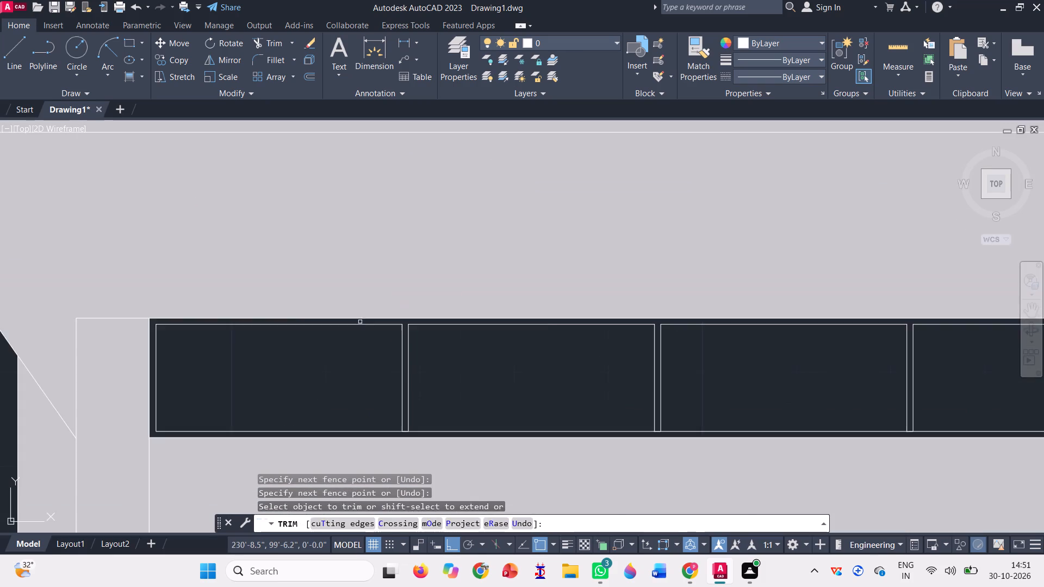
{"action": "scroll", "coordinate": [358, 320], "scroll_direction": "down", "scroll_amount": 1}
{"action": "scroll", "coordinate": [389, 395], "scroll_direction": "up", "scroll_amount": 6}
{"action": "left_click", "coordinate": [369, 354]}
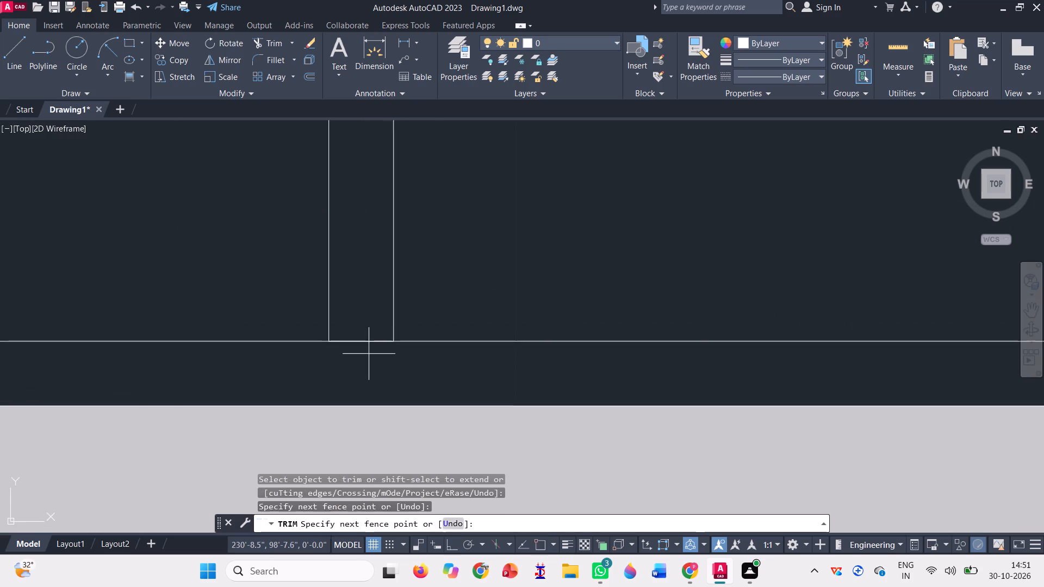
{"action": "left_click", "coordinate": [374, 301]}
{"action": "scroll", "coordinate": [308, 322], "scroll_direction": "down", "scroll_amount": 2}
{"action": "scroll", "coordinate": [240, 289], "scroll_direction": "down", "scroll_amount": 1}
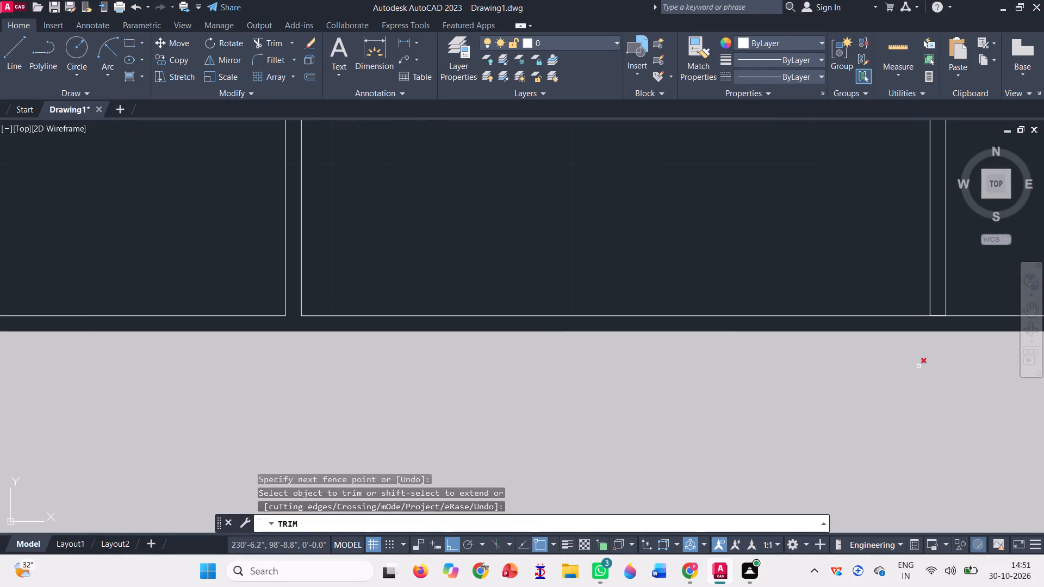
{"action": "scroll", "coordinate": [944, 293], "scroll_direction": "up", "scroll_amount": 1}
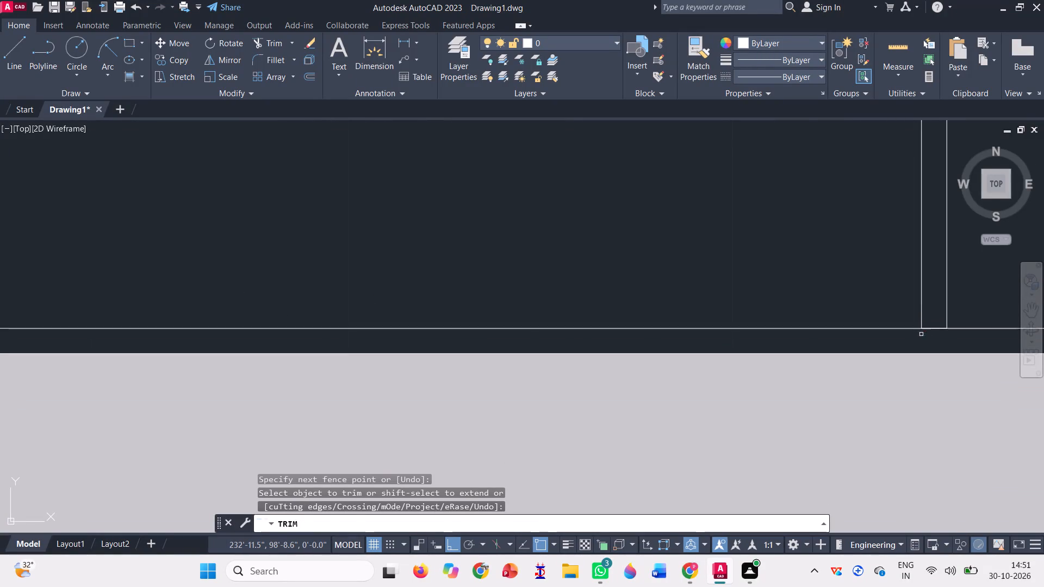
{"action": "left_click", "coordinate": [934, 332]}
{"action": "left_click", "coordinate": [934, 314]}
{"action": "scroll", "coordinate": [620, 252], "scroll_direction": "down", "scroll_amount": 2}
{"action": "scroll", "coordinate": [340, 204], "scroll_direction": "down", "scroll_amount": 2}
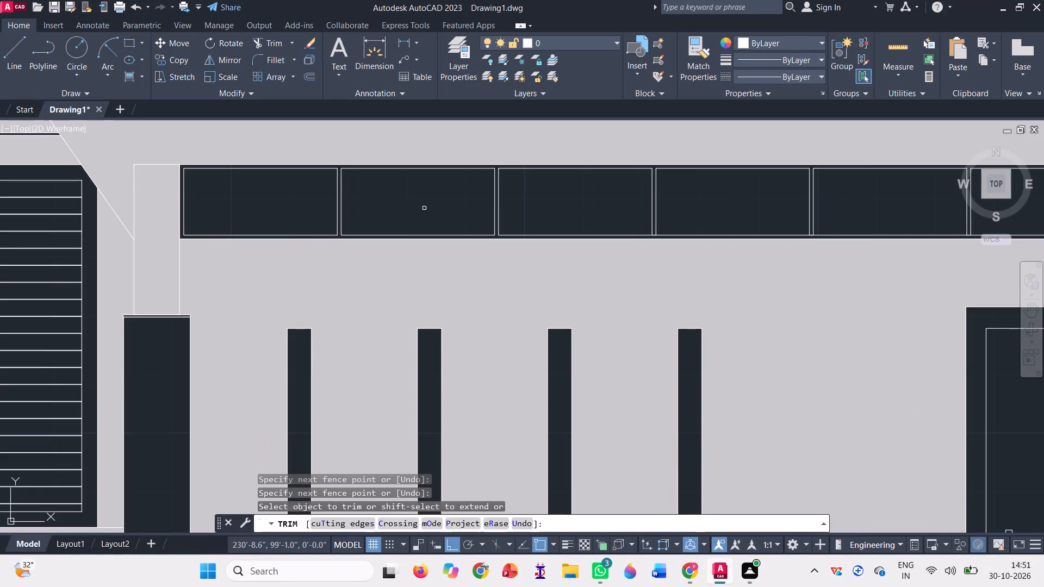
{"action": "scroll", "coordinate": [688, 214], "scroll_direction": "up", "scroll_amount": 3}
{"action": "scroll", "coordinate": [585, 302], "scroll_direction": "up", "scroll_amount": 2}
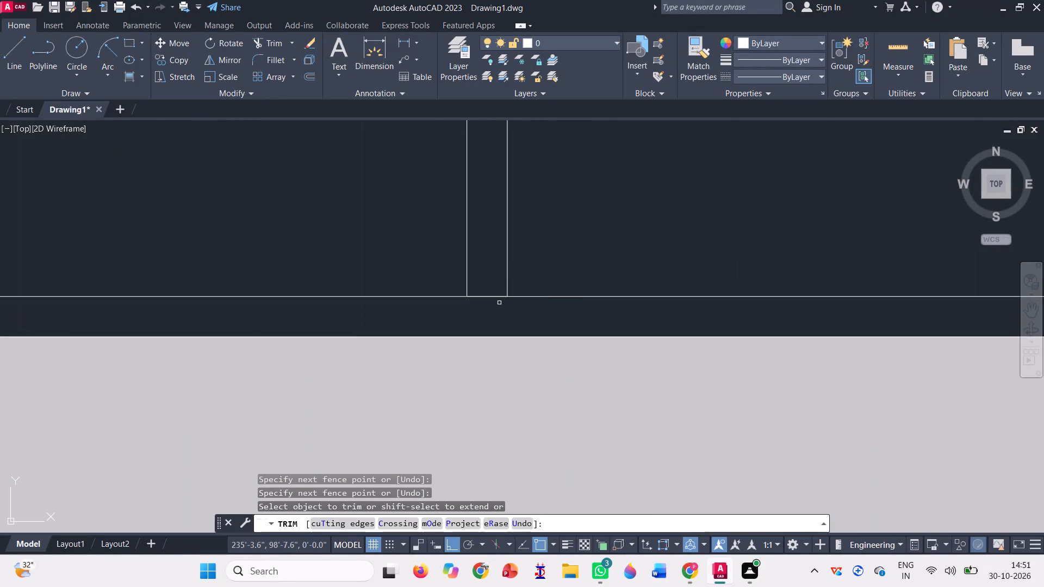
{"action": "left_click", "coordinate": [496, 302]}
{"action": "left_click", "coordinate": [493, 273]}
Trim the strip window's lower inner frame line across the bottoms of the three mullions nearest the gable wall.
{"action": "scroll", "coordinate": [487, 273], "scroll_direction": "down", "scroll_amount": 3}
{"action": "scroll", "coordinate": [448, 241], "scroll_direction": "down", "scroll_amount": 1}
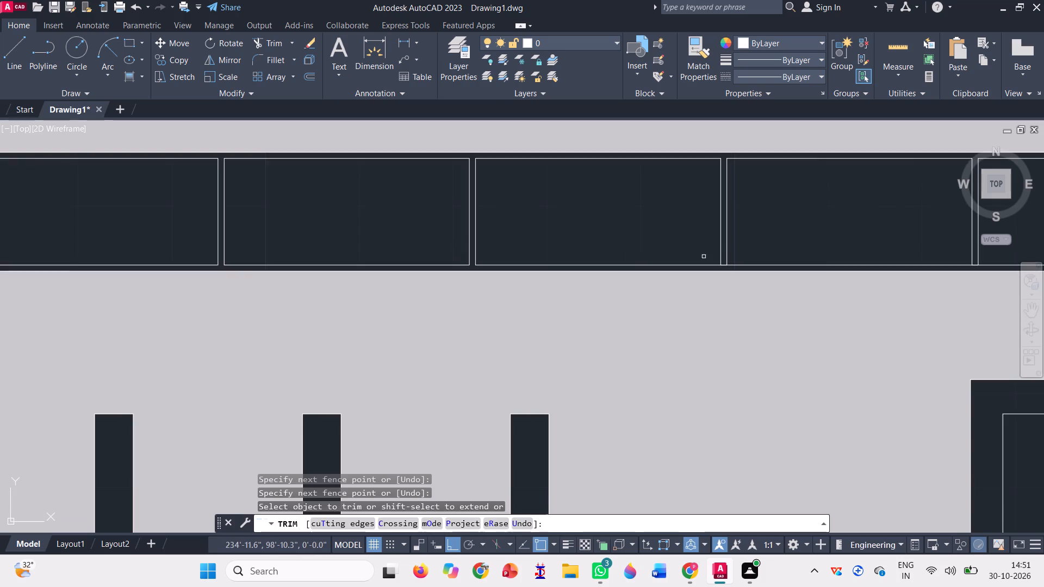
{"action": "scroll", "coordinate": [753, 259], "scroll_direction": "up", "scroll_amount": 3}
{"action": "left_click", "coordinate": [633, 290]}
{"action": "left_click", "coordinate": [635, 271]}
{"action": "scroll", "coordinate": [453, 213], "scroll_direction": "down", "scroll_amount": 2}
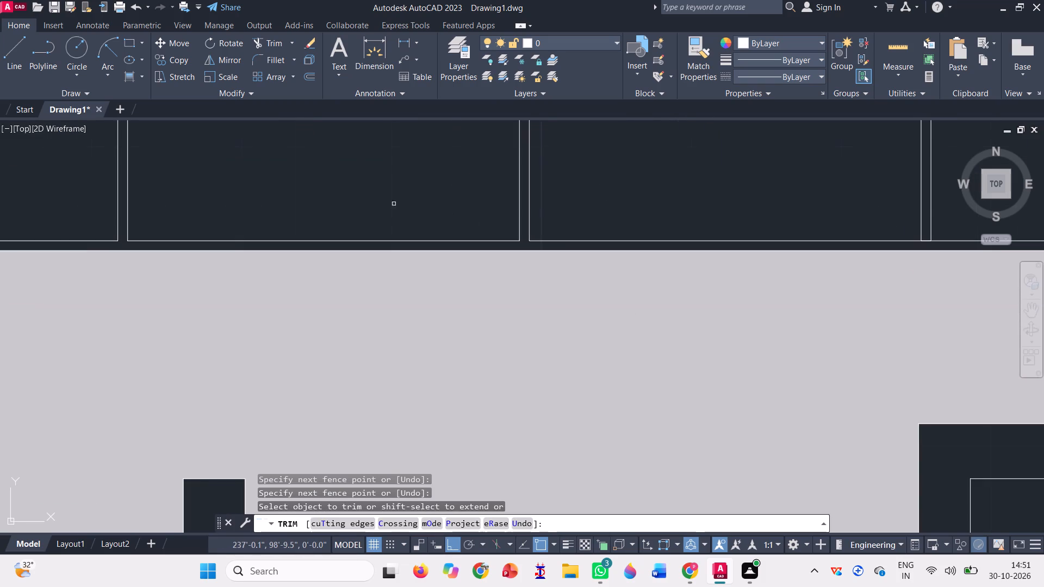
{"action": "scroll", "coordinate": [303, 170], "scroll_direction": "down", "scroll_amount": 1}
{"action": "scroll", "coordinate": [705, 216], "scroll_direction": "up", "scroll_amount": 2}
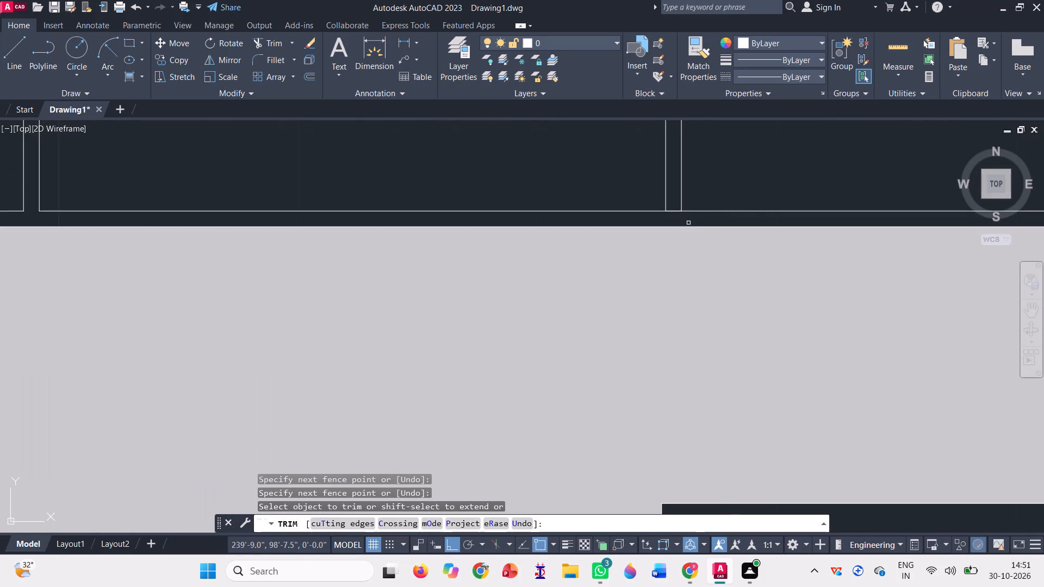
{"action": "left_click", "coordinate": [669, 218]}
{"action": "left_click", "coordinate": [675, 205]}
{"action": "scroll", "coordinate": [535, 196], "scroll_direction": "down", "scroll_amount": 1}
{"action": "scroll", "coordinate": [446, 174], "scroll_direction": "down", "scroll_amount": 2}
{"action": "scroll", "coordinate": [693, 167], "scroll_direction": "up", "scroll_amount": 3}
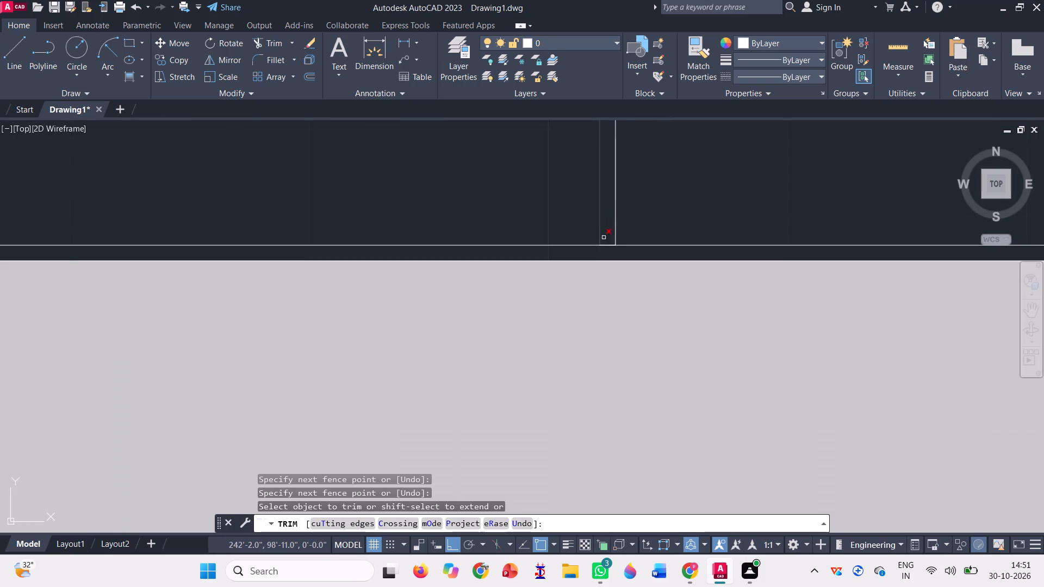
{"action": "scroll", "coordinate": [603, 252], "scroll_direction": "up", "scroll_amount": 2}
{"action": "left_click", "coordinate": [608, 245]}
{"action": "left_click", "coordinate": [610, 227]}
Trim the upper-floor louvred window's top inner frame line where it crosses the wide mullion between its two louvred sections.
{"action": "scroll", "coordinate": [619, 238], "scroll_direction": "down", "scroll_amount": 3}
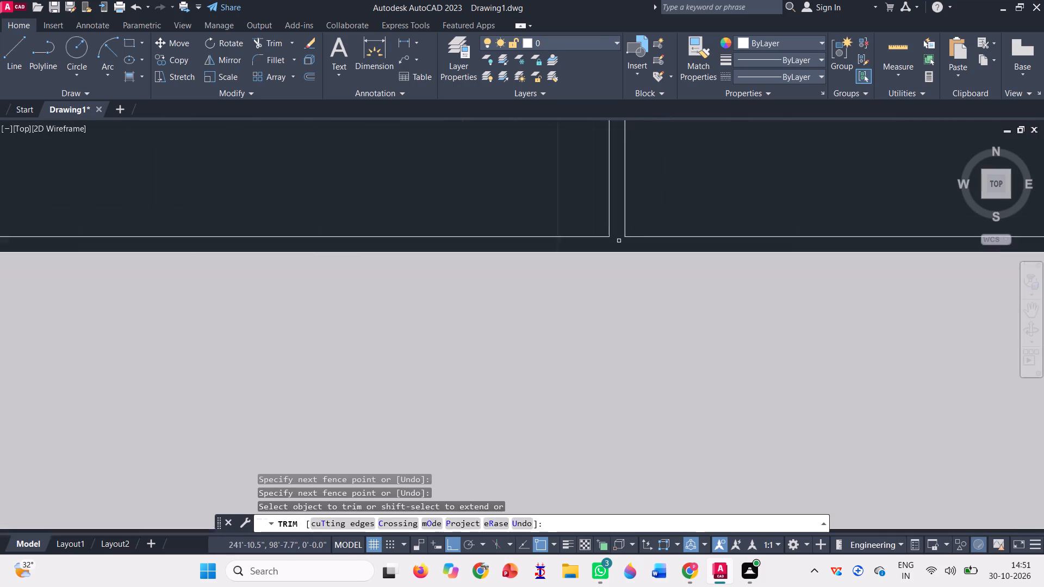
{"action": "scroll", "coordinate": [612, 268], "scroll_direction": "down", "scroll_amount": 2}
{"action": "scroll", "coordinate": [557, 247], "scroll_direction": "down", "scroll_amount": 2}
{"action": "scroll", "coordinate": [476, 219], "scroll_direction": "down", "scroll_amount": 1}
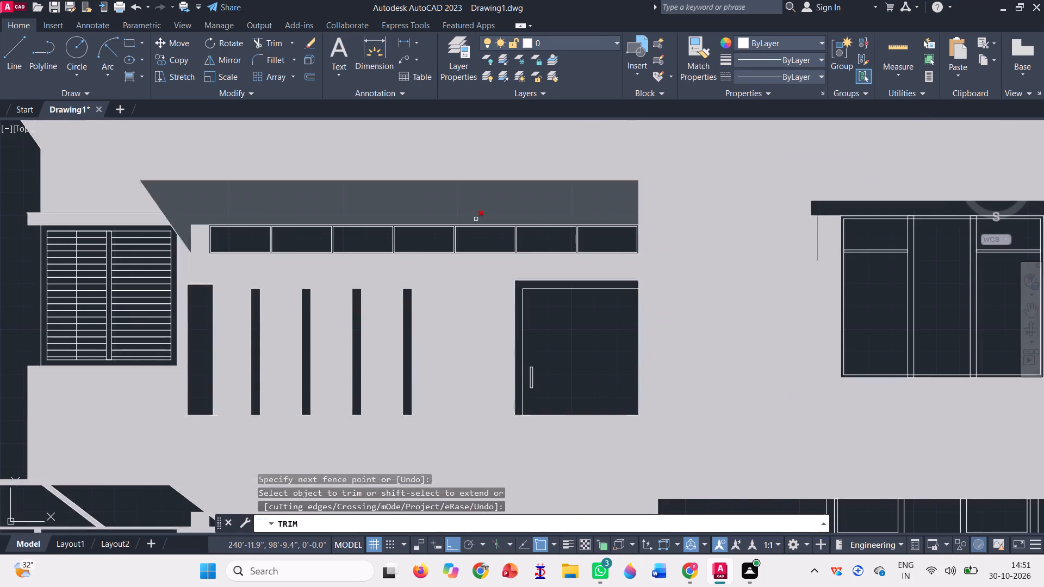
{"action": "scroll", "coordinate": [256, 234], "scroll_direction": "up", "scroll_amount": 3}
{"action": "scroll", "coordinate": [213, 203], "scroll_direction": "up", "scroll_amount": 3}
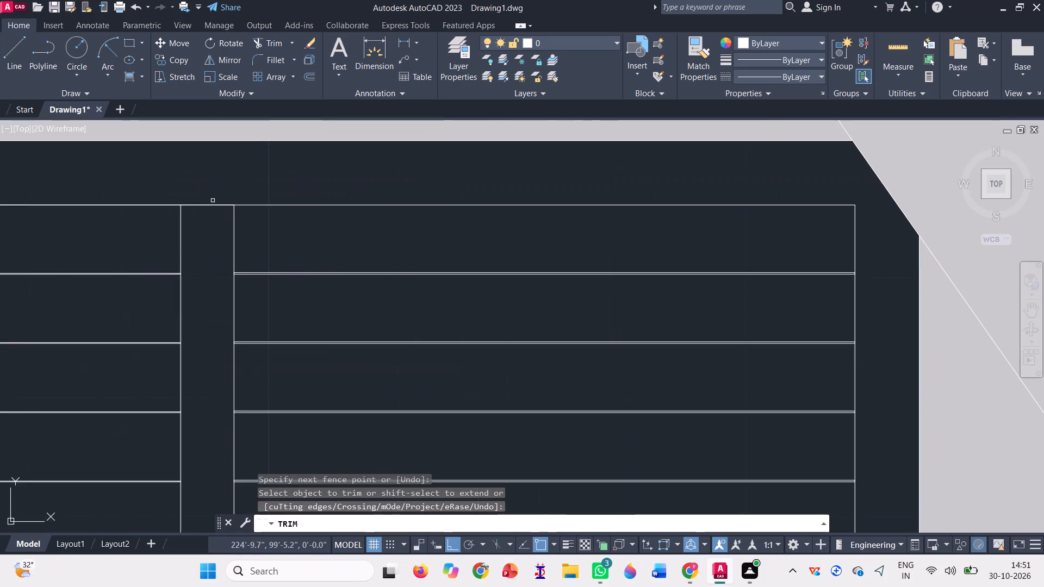
{"action": "left_click", "coordinate": [206, 200]}
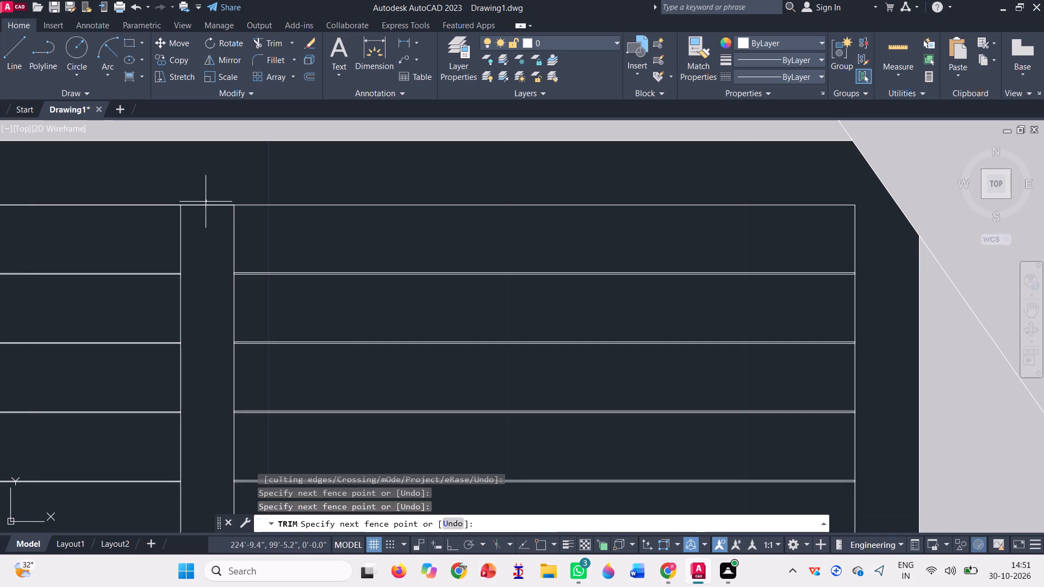
{"action": "left_click", "coordinate": [206, 214]}
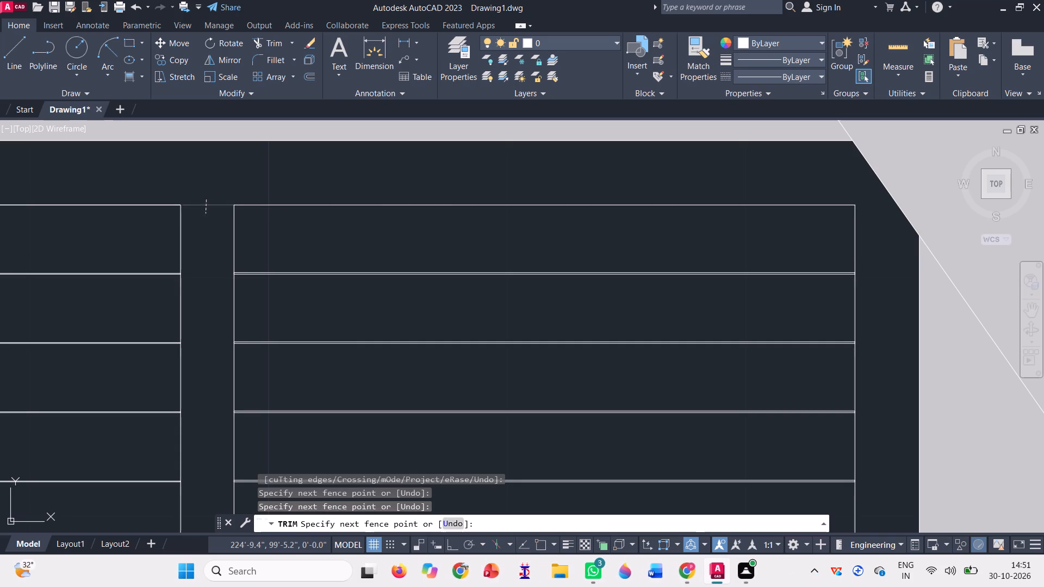
Trim the louvred window's bottom inner frame line where it crosses the same wide mullion.
{"action": "scroll", "coordinate": [269, 190], "scroll_direction": "down", "scroll_amount": 3}
{"action": "scroll", "coordinate": [315, 190], "scroll_direction": "down", "scroll_amount": 2}
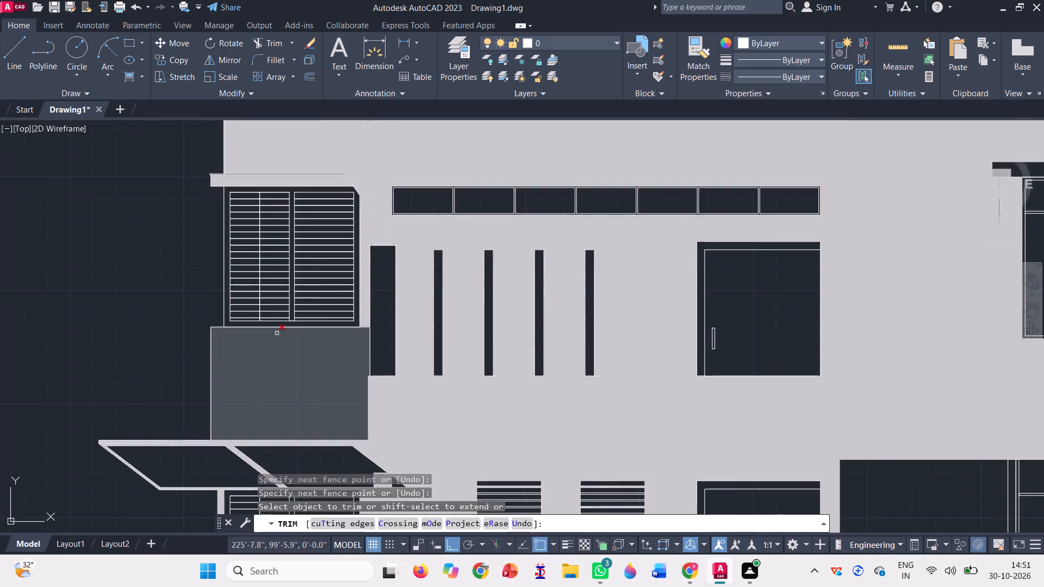
{"action": "scroll", "coordinate": [282, 328], "scroll_direction": "up", "scroll_amount": 6}
{"action": "left_click", "coordinate": [339, 283]}
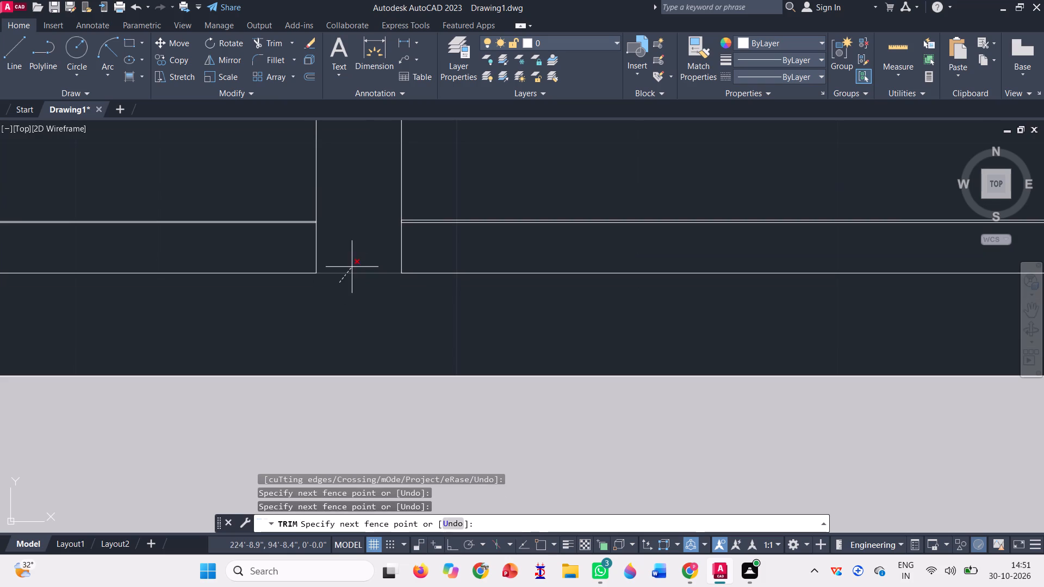
{"action": "left_click", "coordinate": [325, 292]}
{"action": "left_click", "coordinate": [293, 245]}
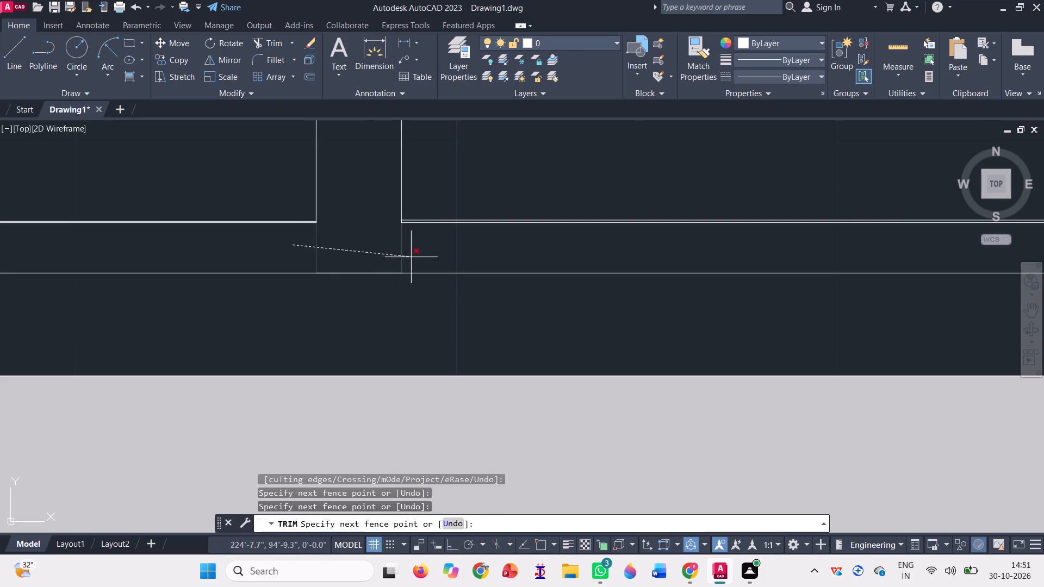
{"action": "left_click", "coordinate": [293, 239]}
{"action": "left_click", "coordinate": [352, 281]}
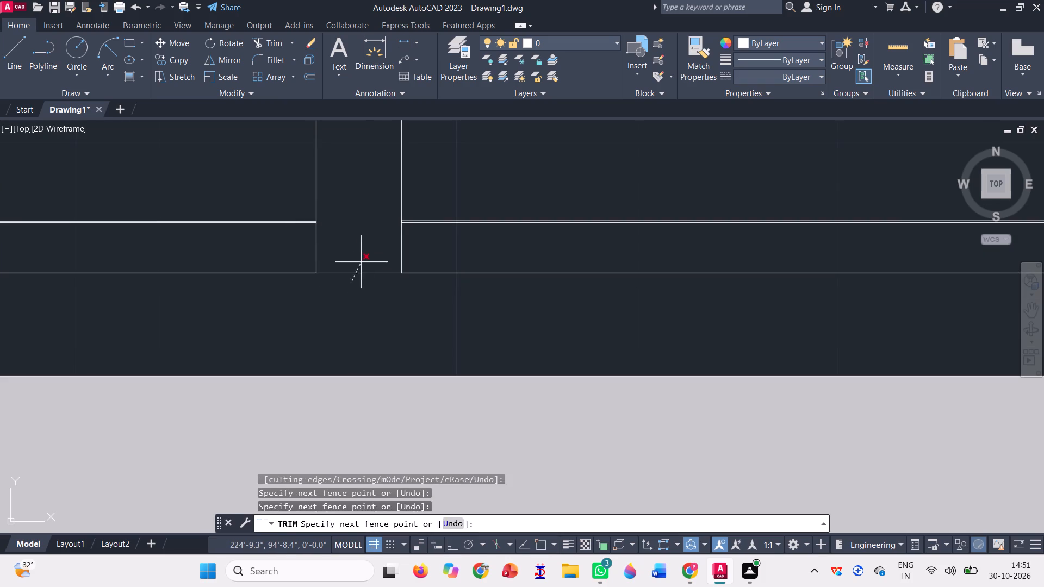
{"action": "left_click", "coordinate": [359, 259]}
Trim the wide mullion's edge line between the double slat lines at the three lowest slats of the louvred section nearer the strip window.
{"action": "scroll", "coordinate": [353, 328], "scroll_direction": "down", "scroll_amount": 2}
{"action": "scroll", "coordinate": [349, 298], "scroll_direction": "up", "scroll_amount": 4}
{"action": "scroll", "coordinate": [464, 221], "scroll_direction": "up", "scroll_amount": 3}
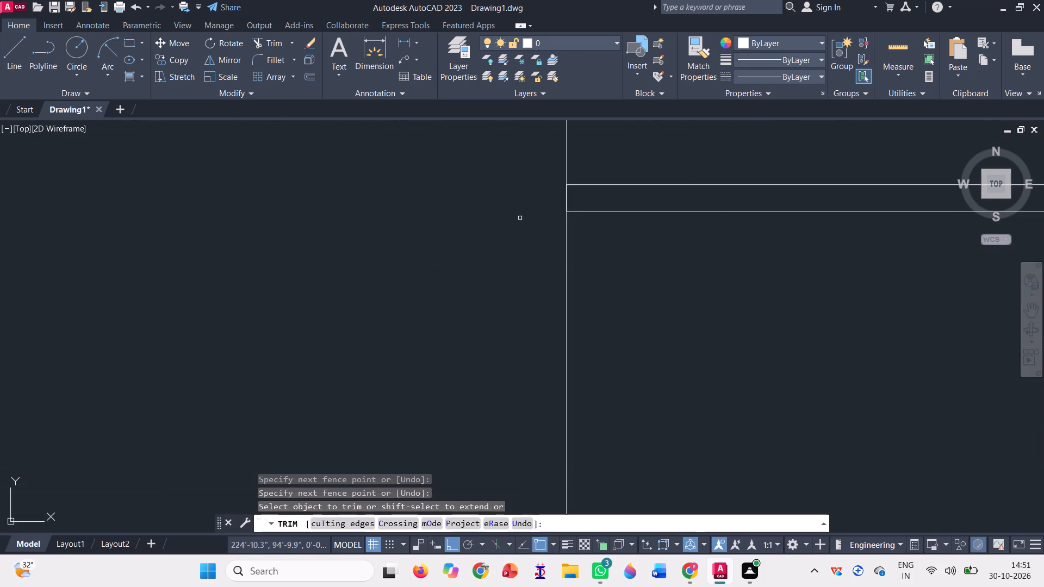
{"action": "left_click", "coordinate": [571, 203]}
{"action": "left_click", "coordinate": [496, 204]}
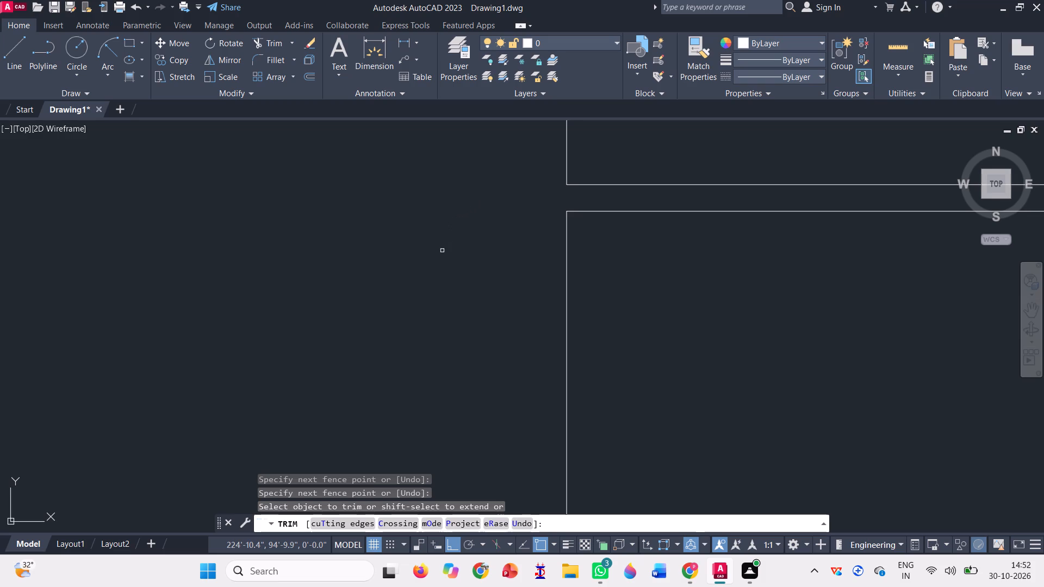
{"action": "scroll", "coordinate": [440, 254], "scroll_direction": "down", "scroll_amount": 4}
{"action": "scroll", "coordinate": [405, 301], "scroll_direction": "down", "scroll_amount": 3}
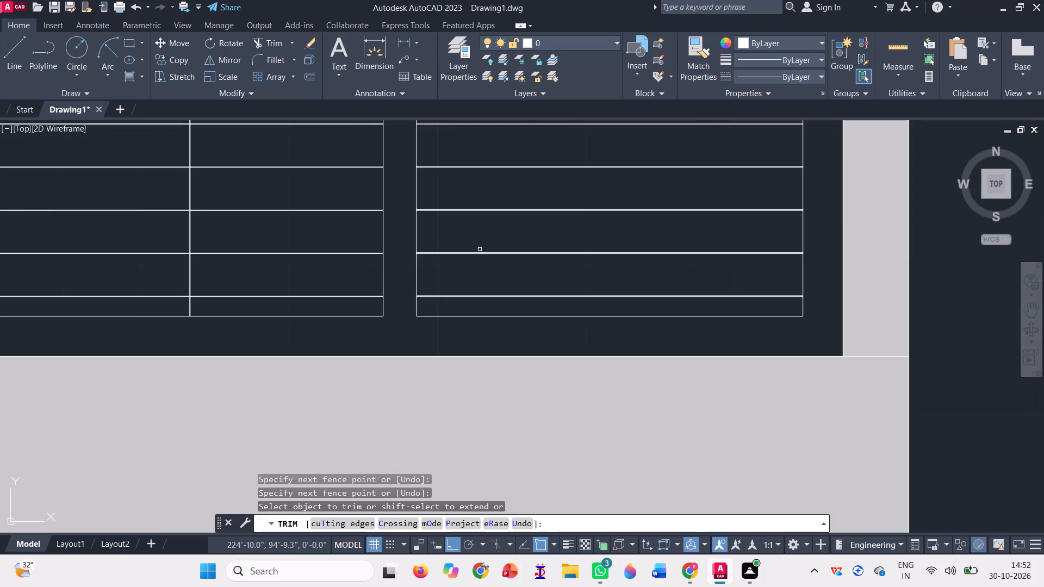
{"action": "scroll", "coordinate": [437, 257], "scroll_direction": "up", "scroll_amount": 4}
{"action": "scroll", "coordinate": [310, 222], "scroll_direction": "up", "scroll_amount": 4}
{"action": "left_click", "coordinate": [289, 228]}
{"action": "left_click", "coordinate": [175, 218]}
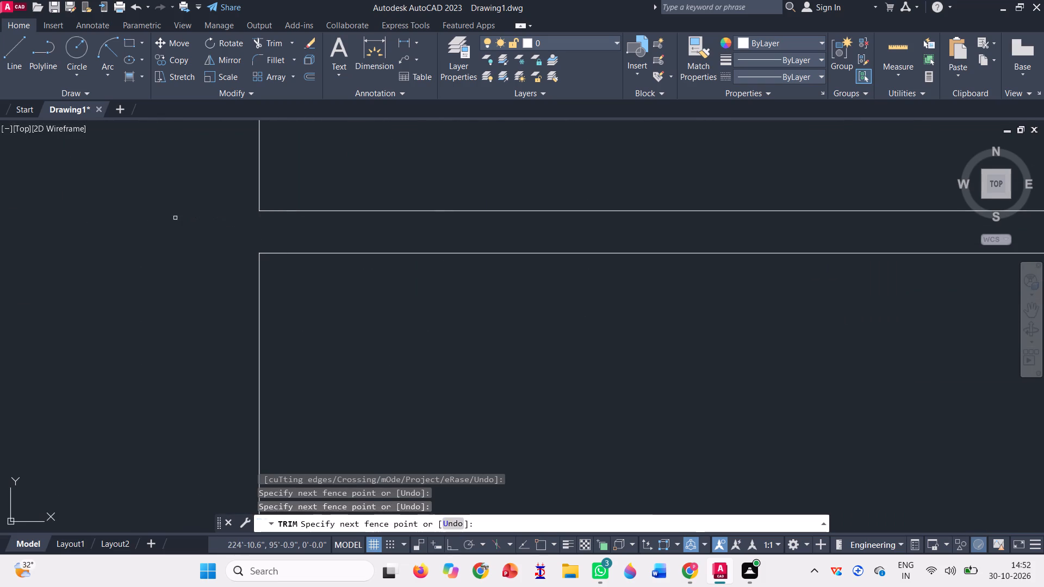
{"action": "scroll", "coordinate": [296, 298], "scroll_direction": "down", "scroll_amount": 7}
{"action": "scroll", "coordinate": [298, 227], "scroll_direction": "up", "scroll_amount": 4}
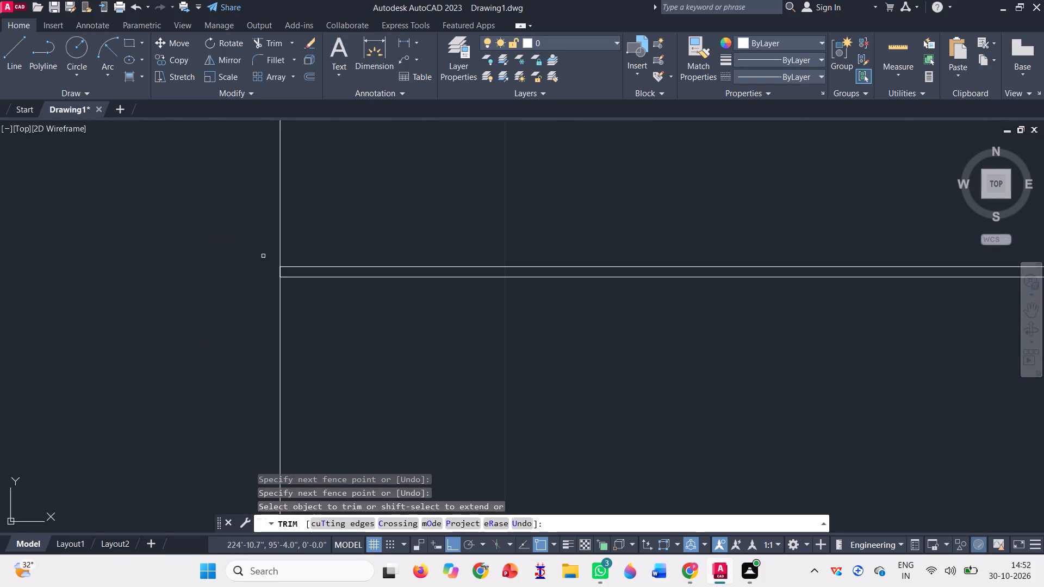
{"action": "scroll", "coordinate": [270, 274], "scroll_direction": "up", "scroll_amount": 4}
{"action": "left_click", "coordinate": [334, 238]}
{"action": "left_click", "coordinate": [279, 246]}
{"action": "scroll", "coordinate": [269, 264], "scroll_direction": "down", "scroll_amount": 8}
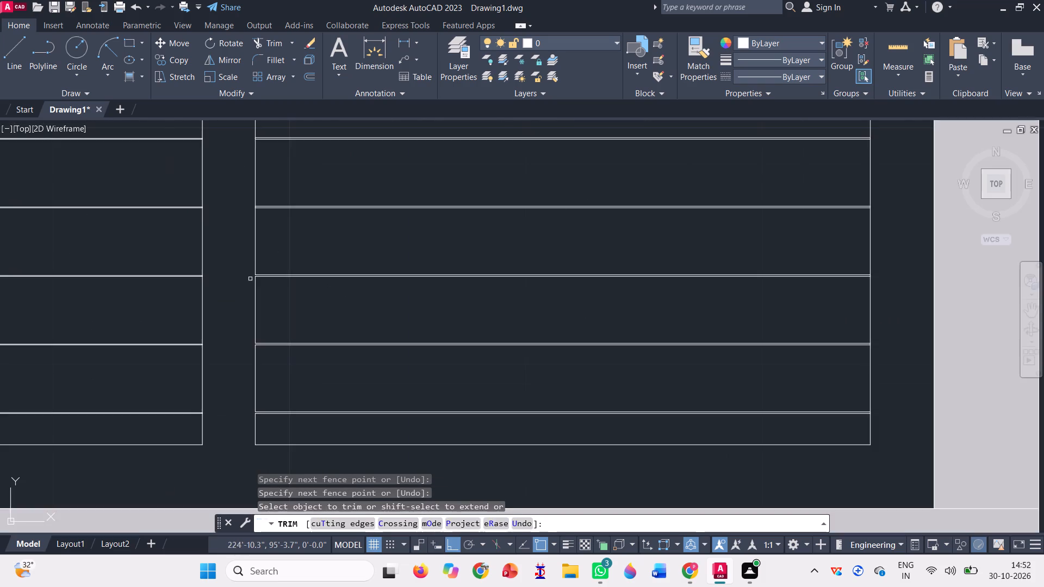
Trim the wide mullion's edge line between the double slat lines at the fourth and fifth slats from the bottom, on the louvred section nearer the strip window.
{"action": "scroll", "coordinate": [250, 209], "scroll_direction": "up", "scroll_amount": 8}
{"action": "left_click", "coordinate": [353, 185]}
{"action": "left_click", "coordinate": [299, 190]}
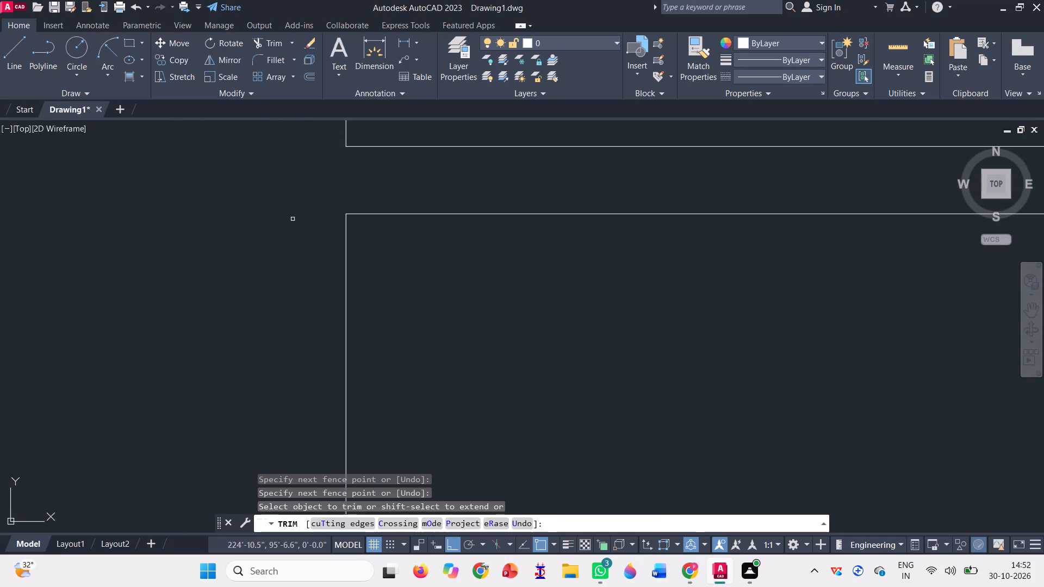
{"action": "scroll", "coordinate": [266, 279], "scroll_direction": "down", "scroll_amount": 8}
{"action": "scroll", "coordinate": [283, 192], "scroll_direction": "up", "scroll_amount": 4}
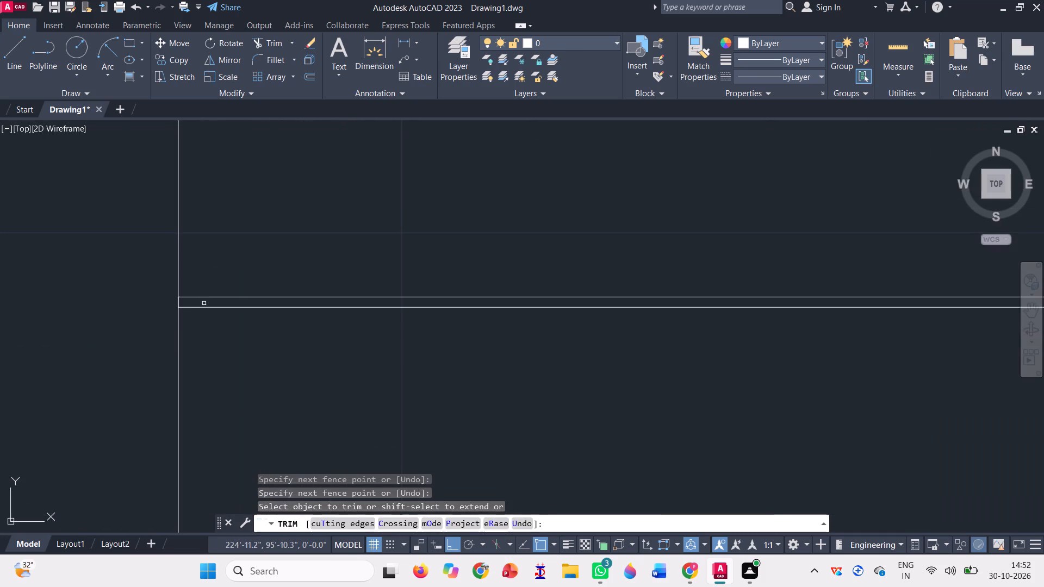
{"action": "scroll", "coordinate": [204, 295], "scroll_direction": "up", "scroll_amount": 3}
{"action": "left_click", "coordinate": [105, 313]}
{"action": "left_click", "coordinate": [45, 313]}
Trim the same mullion edge line between the double slat lines at the sixth and seventh slats from the bottom.
{"action": "scroll", "coordinate": [204, 359], "scroll_direction": "down", "scroll_amount": 3}
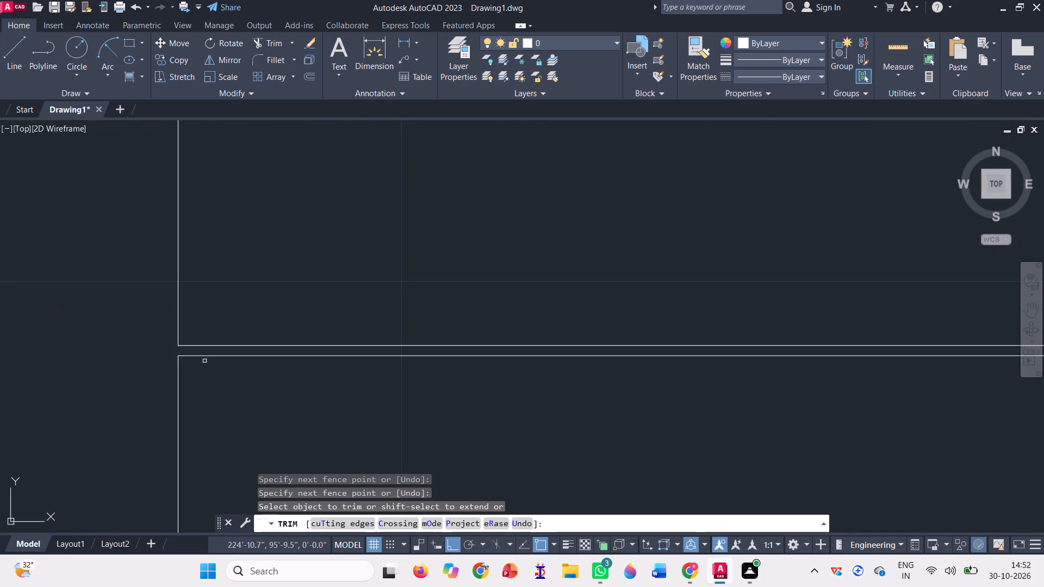
{"action": "scroll", "coordinate": [204, 361], "scroll_direction": "down", "scroll_amount": 3}
{"action": "scroll", "coordinate": [205, 263], "scroll_direction": "up", "scroll_amount": 4}
{"action": "scroll", "coordinate": [157, 174], "scroll_direction": "up", "scroll_amount": 3}
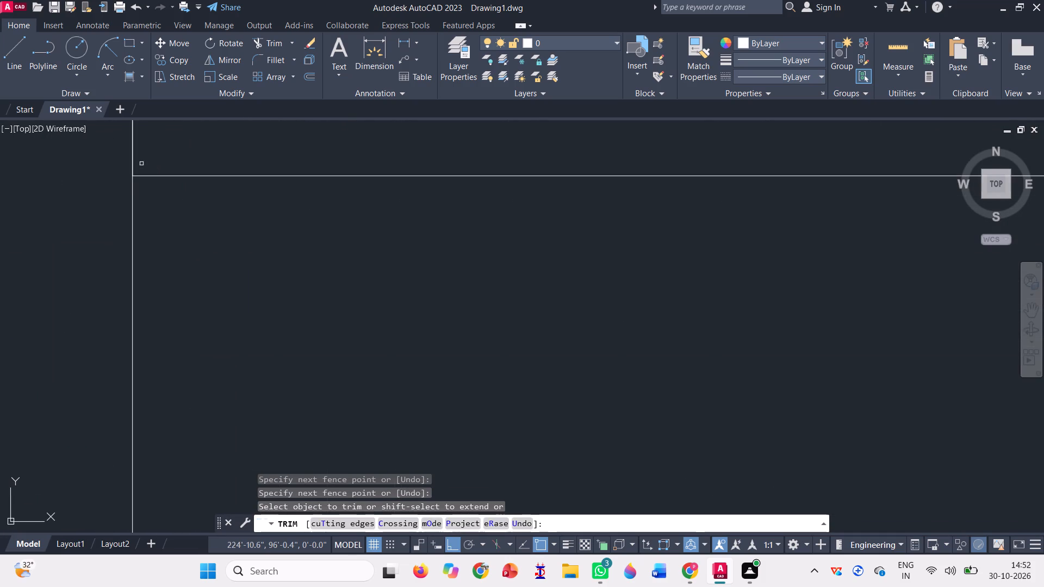
{"action": "left_click", "coordinate": [141, 161]}
{"action": "left_click", "coordinate": [93, 135]}
{"action": "scroll", "coordinate": [226, 321], "scroll_direction": "down", "scroll_amount": 8}
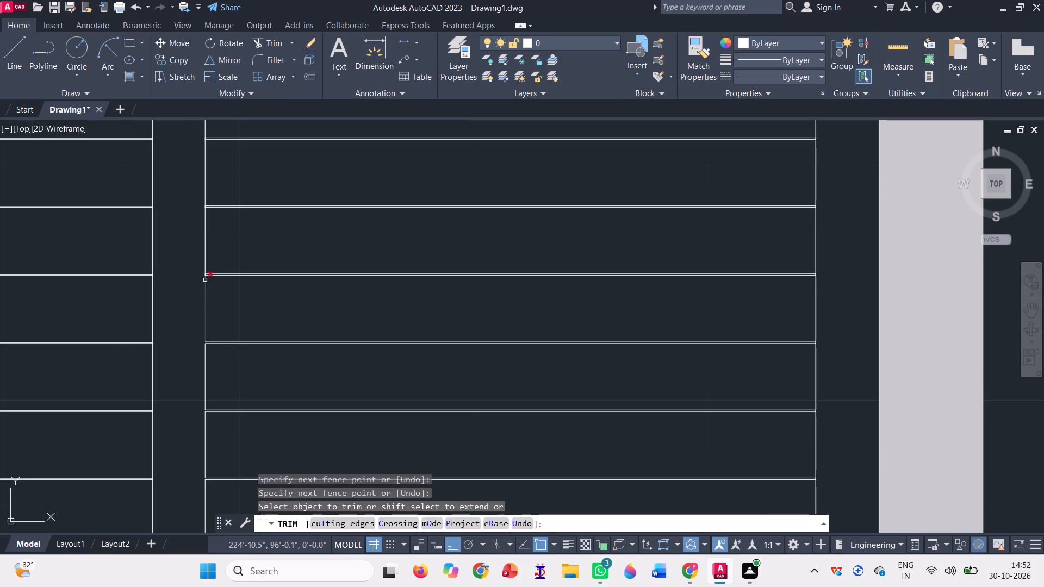
{"action": "scroll", "coordinate": [204, 278], "scroll_direction": "up", "scroll_amount": 7}
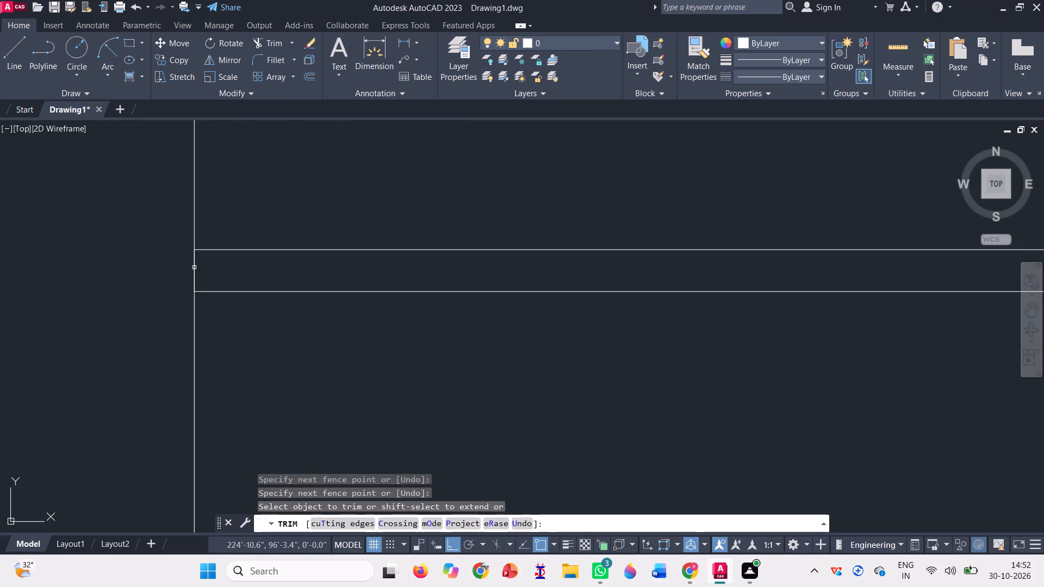
{"action": "left_click", "coordinate": [193, 266]}
{"action": "left_click", "coordinate": [186, 268]}
{"action": "left_click", "coordinate": [226, 271]}
Trim the same mullion edge line between the double slat lines at the eighth and ninth slats from the bottom.
{"action": "scroll", "coordinate": [266, 304], "scroll_direction": "down", "scroll_amount": 7}
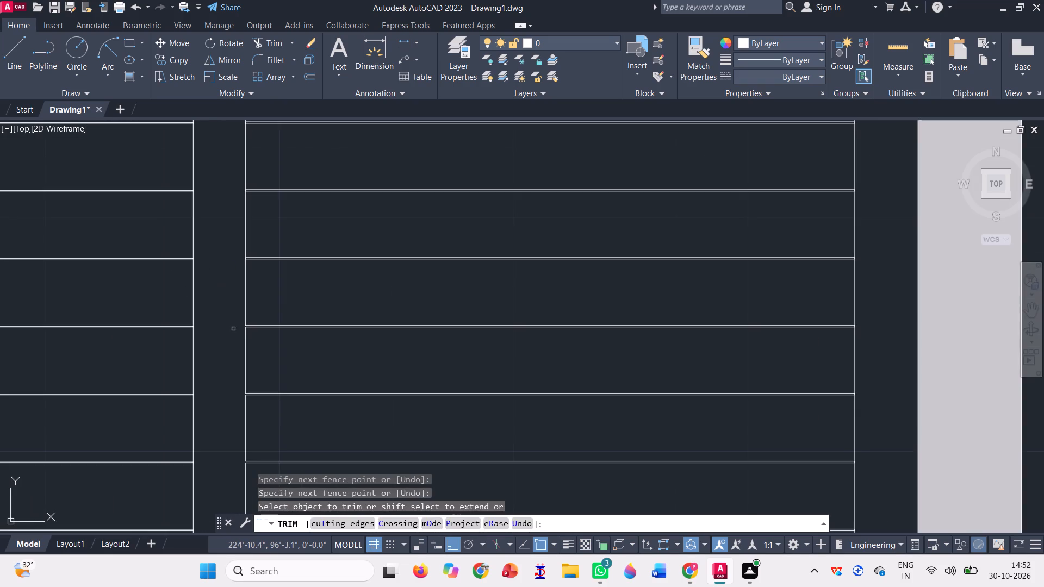
{"action": "scroll", "coordinate": [250, 264], "scroll_direction": "up", "scroll_amount": 4}
{"action": "scroll", "coordinate": [218, 217], "scroll_direction": "up", "scroll_amount": 3}
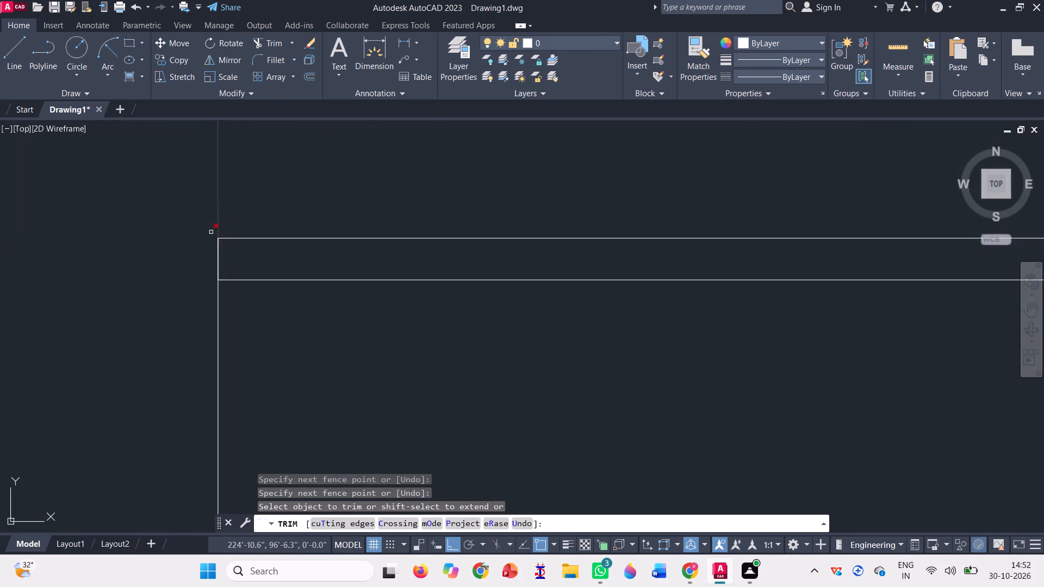
{"action": "left_click", "coordinate": [196, 254]}
{"action": "left_click", "coordinate": [233, 257]}
{"action": "scroll", "coordinate": [213, 322], "scroll_direction": "down", "scroll_amount": 6}
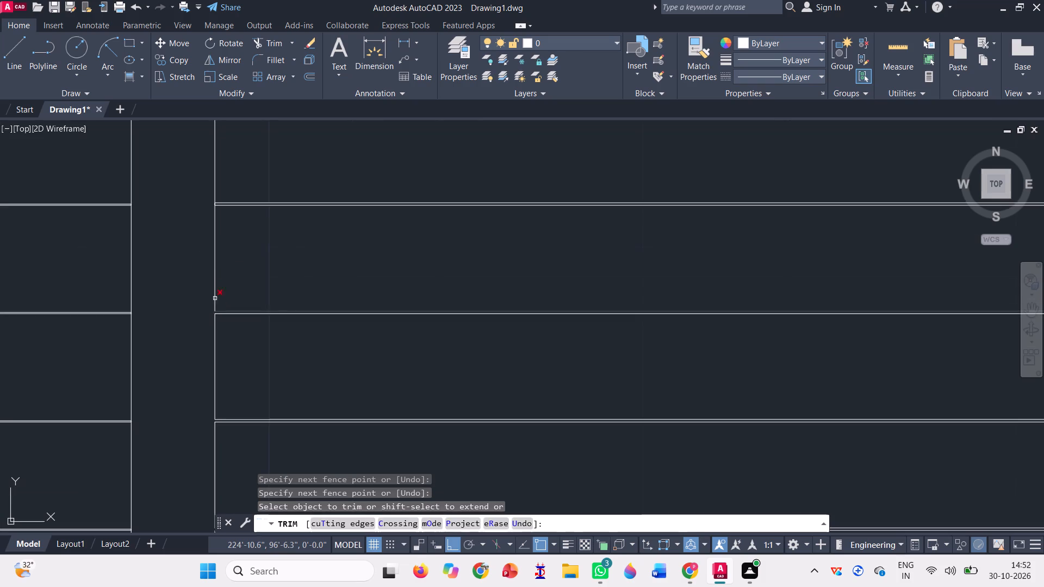
{"action": "scroll", "coordinate": [224, 190], "scroll_direction": "up", "scroll_amount": 4}
{"action": "scroll", "coordinate": [139, 292], "scroll_direction": "up", "scroll_amount": 4}
{"action": "left_click", "coordinate": [244, 211]}
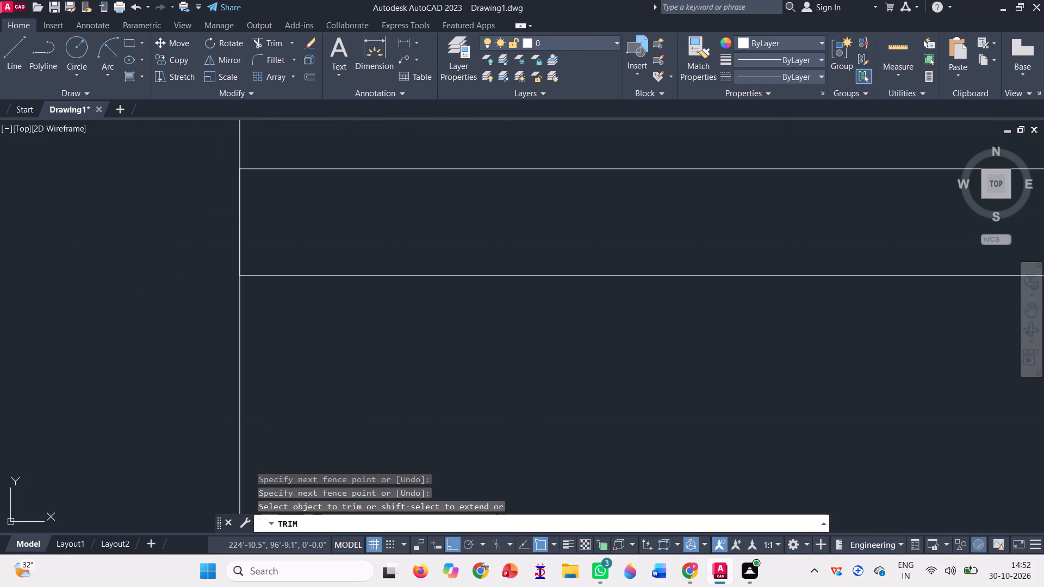
{"action": "left_click", "coordinate": [214, 218]}
Trim the wide mullion's edge line between the double slat lines at the tenth and eleventh slats from the bottom.
{"action": "scroll", "coordinate": [228, 280], "scroll_direction": "down", "scroll_amount": 10}
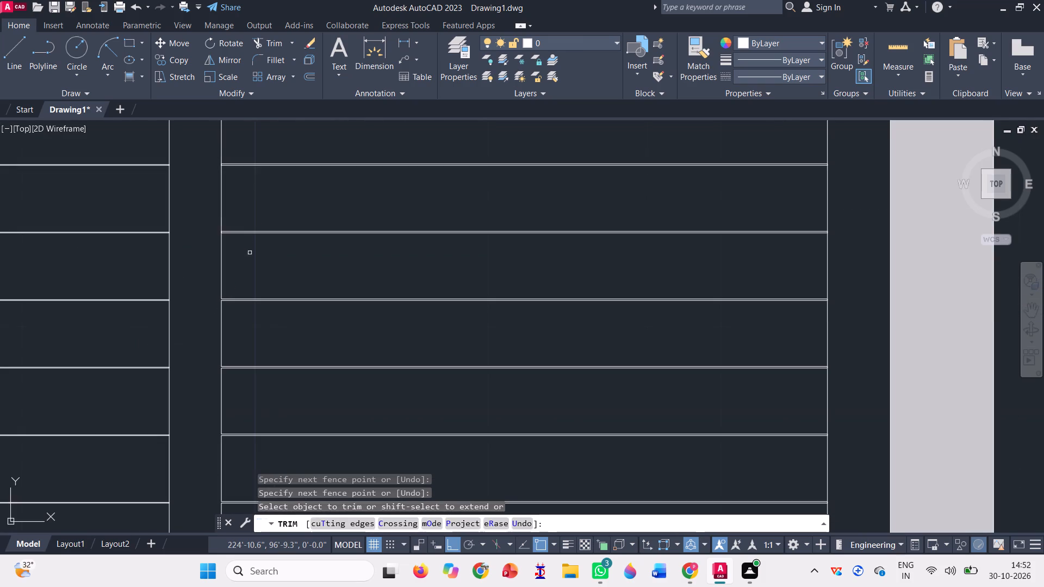
{"action": "scroll", "coordinate": [234, 210], "scroll_direction": "up", "scroll_amount": 4}
{"action": "scroll", "coordinate": [131, 346], "scroll_direction": "up", "scroll_amount": 4}
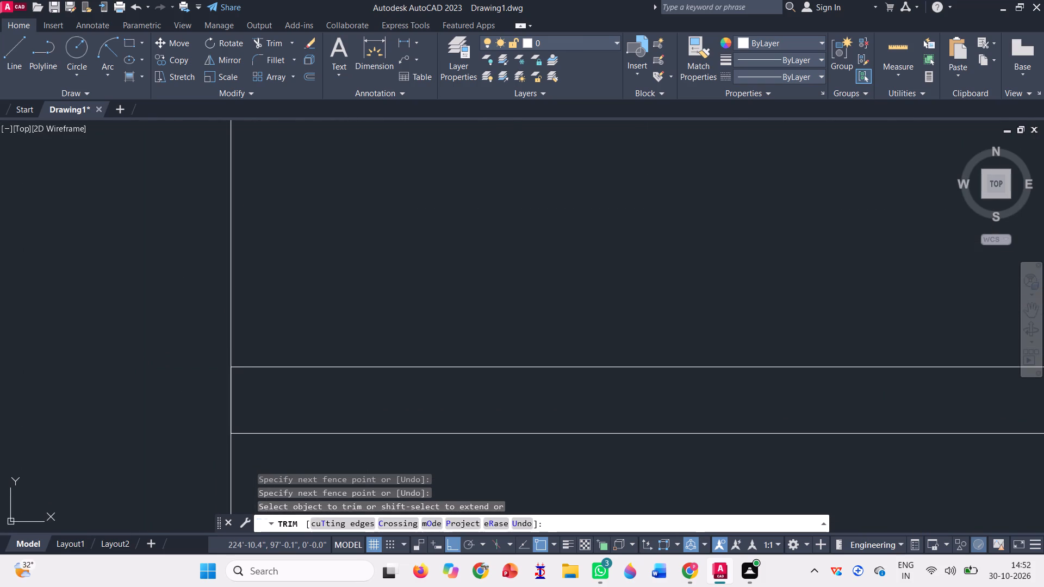
{"action": "left_click", "coordinate": [245, 403]}
{"action": "left_click", "coordinate": [138, 370]}
{"action": "scroll", "coordinate": [185, 411], "scroll_direction": "down", "scroll_amount": 2}
{"action": "scroll", "coordinate": [241, 421], "scroll_direction": "down", "scroll_amount": 3}
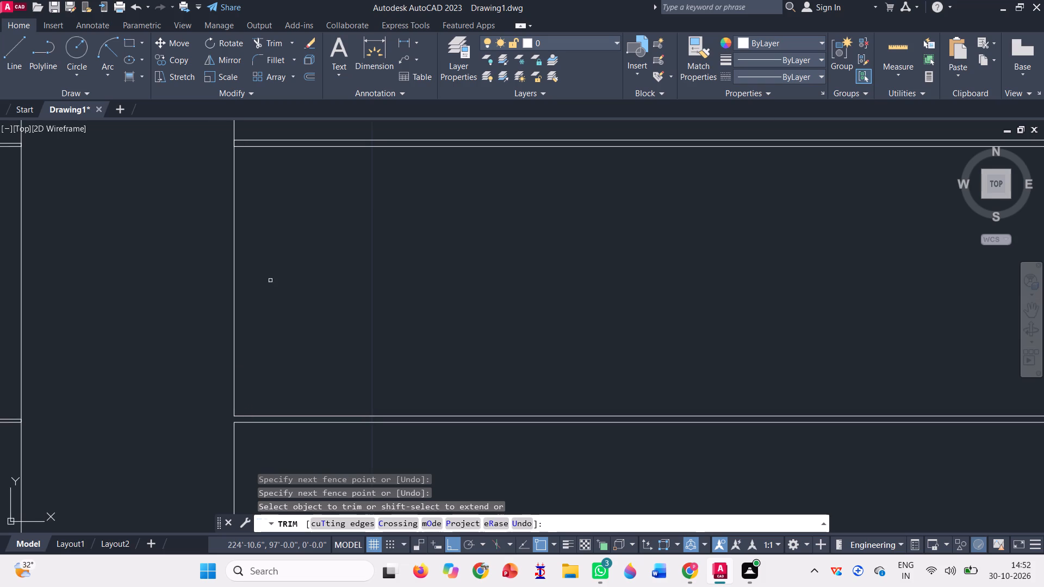
{"action": "scroll", "coordinate": [264, 346], "scroll_direction": "down", "scroll_amount": 2}
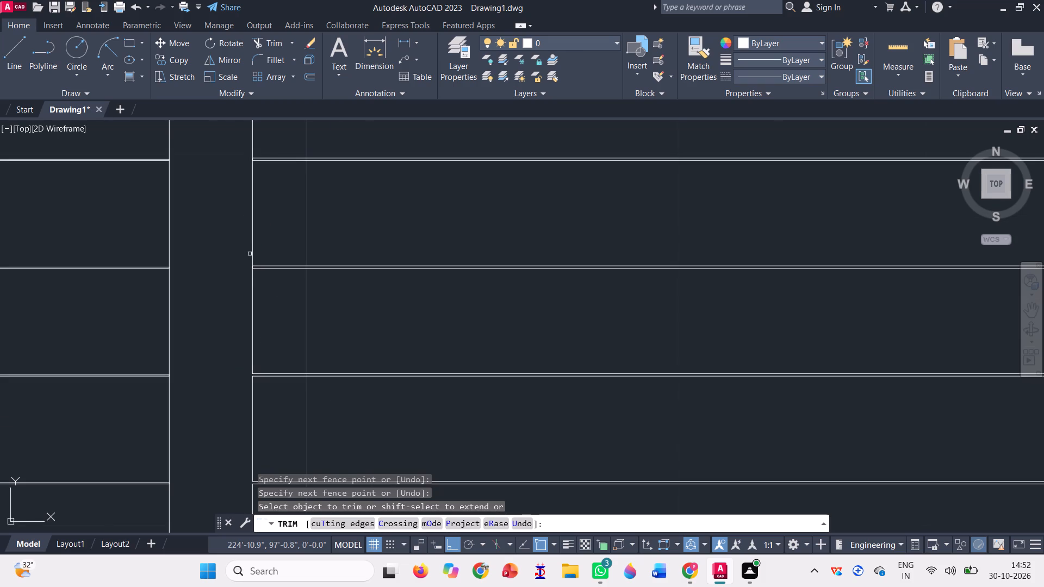
{"action": "scroll", "coordinate": [250, 254], "scroll_direction": "up", "scroll_amount": 3}
{"action": "scroll", "coordinate": [244, 304], "scroll_direction": "up", "scroll_amount": 4}
{"action": "left_click", "coordinate": [352, 319]}
{"action": "left_click", "coordinate": [277, 320]}
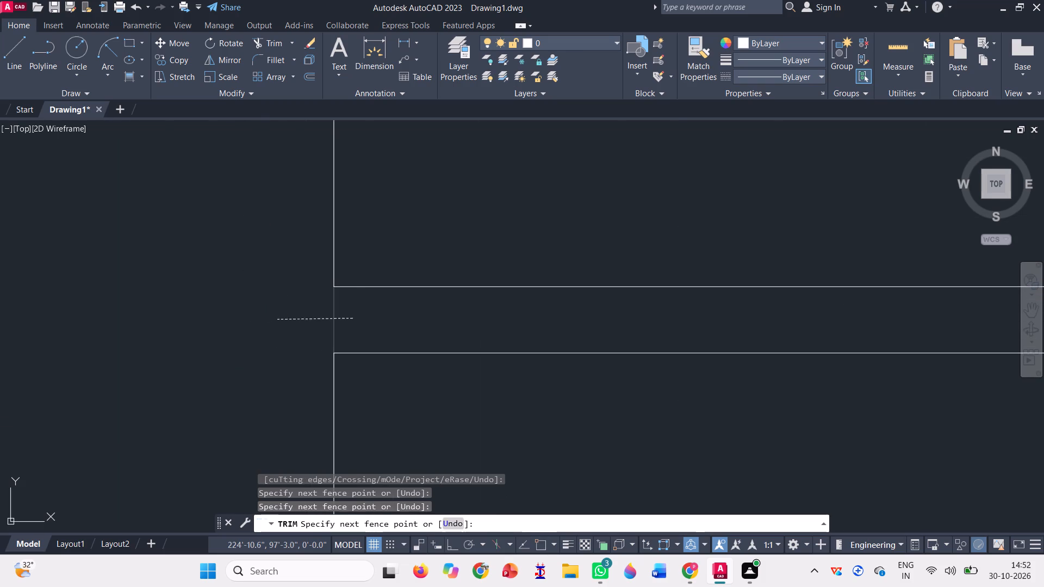
Trim the same mullion edge line between the double slat lines at the twelfth and thirteenth slats from the bottom.
{"action": "scroll", "coordinate": [235, 354], "scroll_direction": "down", "scroll_amount": 6}
{"action": "scroll", "coordinate": [250, 165], "scroll_direction": "up", "scroll_amount": 2}
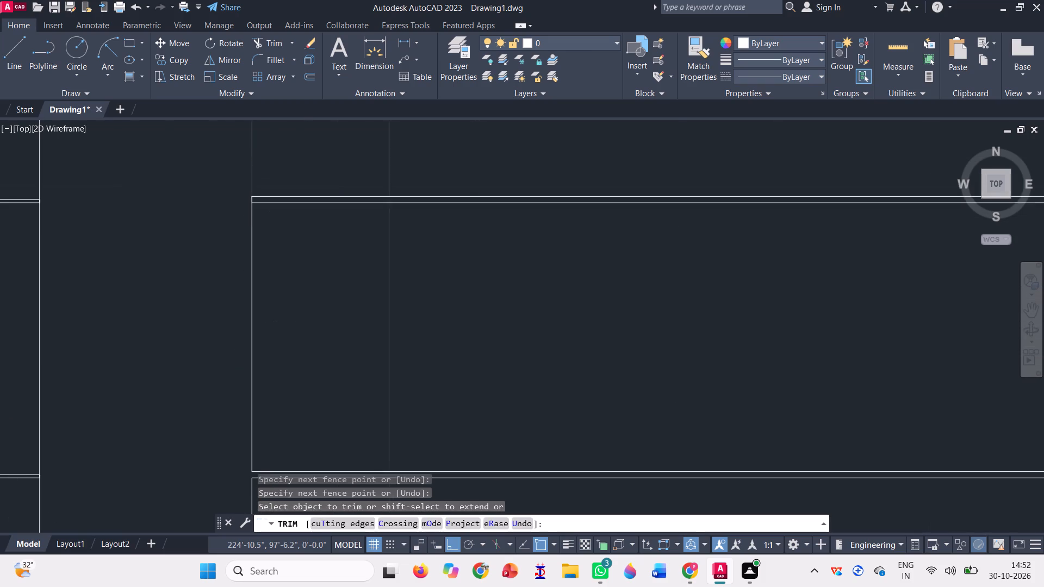
{"action": "scroll", "coordinate": [250, 165], "scroll_direction": "up", "scroll_amount": 1}
{"action": "scroll", "coordinate": [253, 246], "scroll_direction": "up", "scroll_amount": 2}
{"action": "left_click", "coordinate": [266, 263]}
{"action": "left_click", "coordinate": [239, 258]}
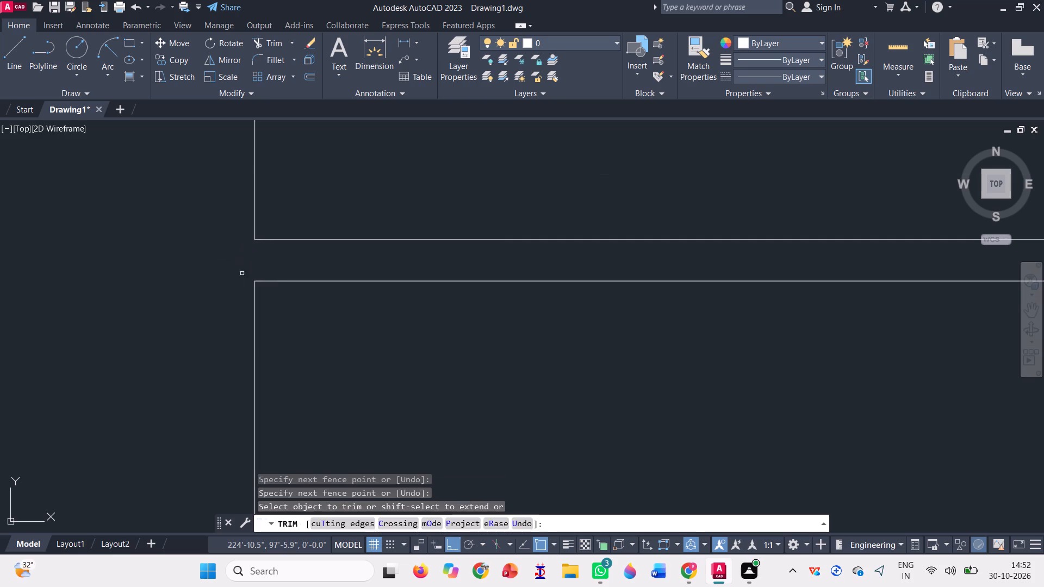
{"action": "scroll", "coordinate": [244, 310], "scroll_direction": "down", "scroll_amount": 8}
{"action": "scroll", "coordinate": [246, 286], "scroll_direction": "up", "scroll_amount": 4}
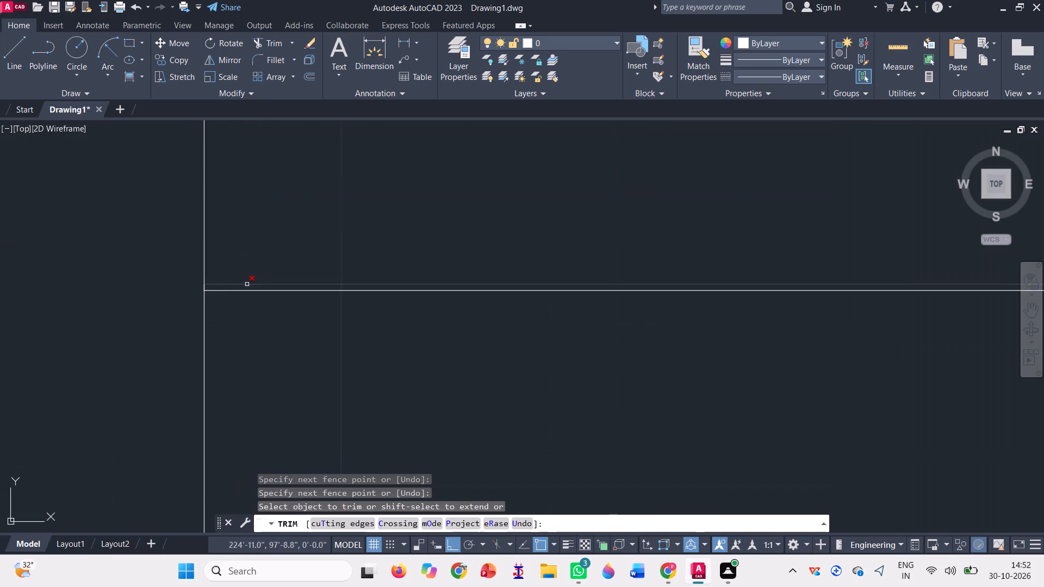
{"action": "scroll", "coordinate": [214, 296], "scroll_direction": "up", "scroll_amount": 4}
{"action": "left_click", "coordinate": [146, 237]}
{"action": "left_click", "coordinate": [157, 230]}
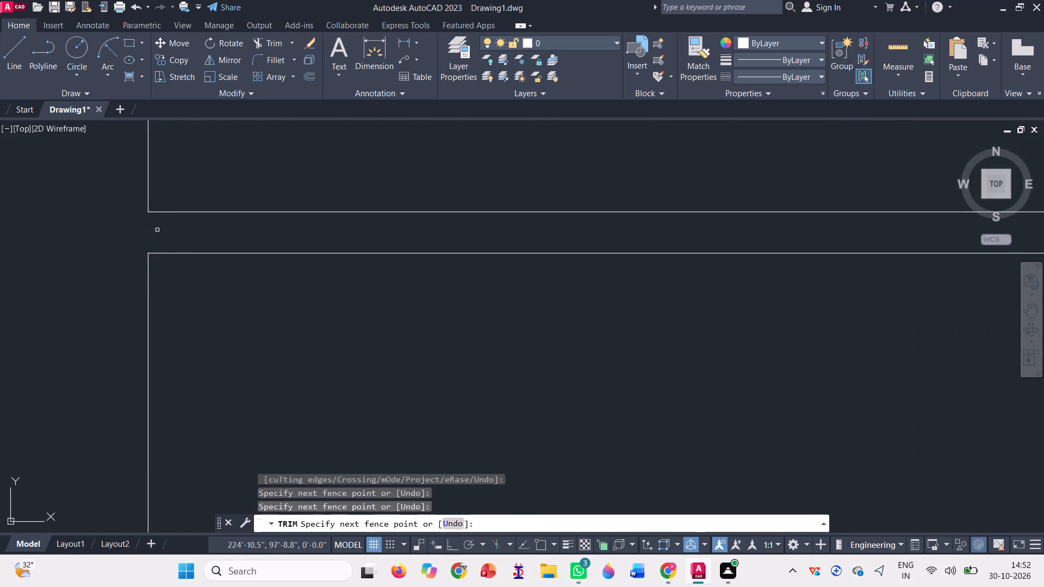
Trim the same mullion edge line between the double slat lines at the fourteenth and fifteenth slats from the bottom.
{"action": "scroll", "coordinate": [208, 319], "scroll_direction": "down", "scroll_amount": 6}
{"action": "scroll", "coordinate": [213, 198], "scroll_direction": "up", "scroll_amount": 4}
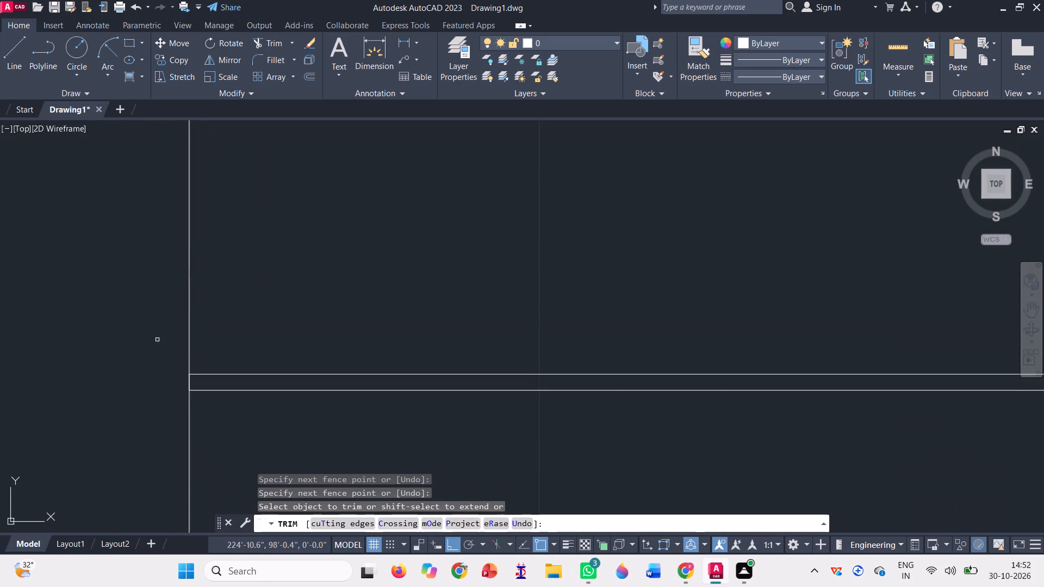
{"action": "scroll", "coordinate": [194, 377], "scroll_direction": "up", "scroll_amount": 3}
{"action": "left_click", "coordinate": [176, 391]}
{"action": "left_click", "coordinate": [150, 390]}
{"action": "left_click", "coordinate": [223, 395]}
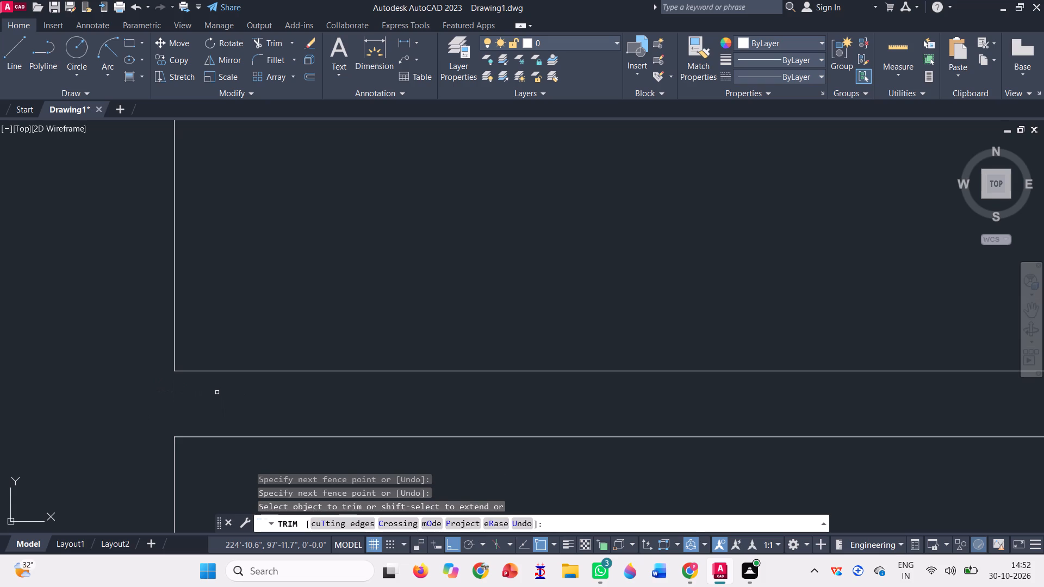
{"action": "scroll", "coordinate": [217, 391], "scroll_direction": "down", "scroll_amount": 7}
{"action": "scroll", "coordinate": [215, 259], "scroll_direction": "up", "scroll_amount": 3}
{"action": "scroll", "coordinate": [216, 385], "scroll_direction": "up", "scroll_amount": 2}
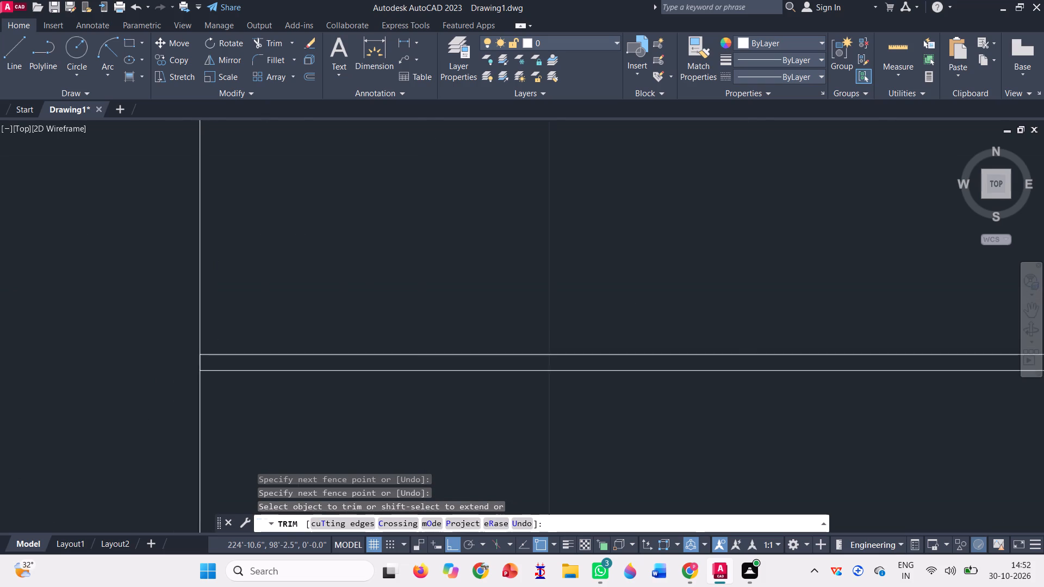
{"action": "left_click", "coordinate": [177, 348]}
{"action": "left_click", "coordinate": [197, 349]}
Trim the wide mullion's edge line across the next two slat gaps up, leaving only the two topmost slats on that edge.
{"action": "scroll", "coordinate": [232, 401], "scroll_direction": "down", "scroll_amount": 4}
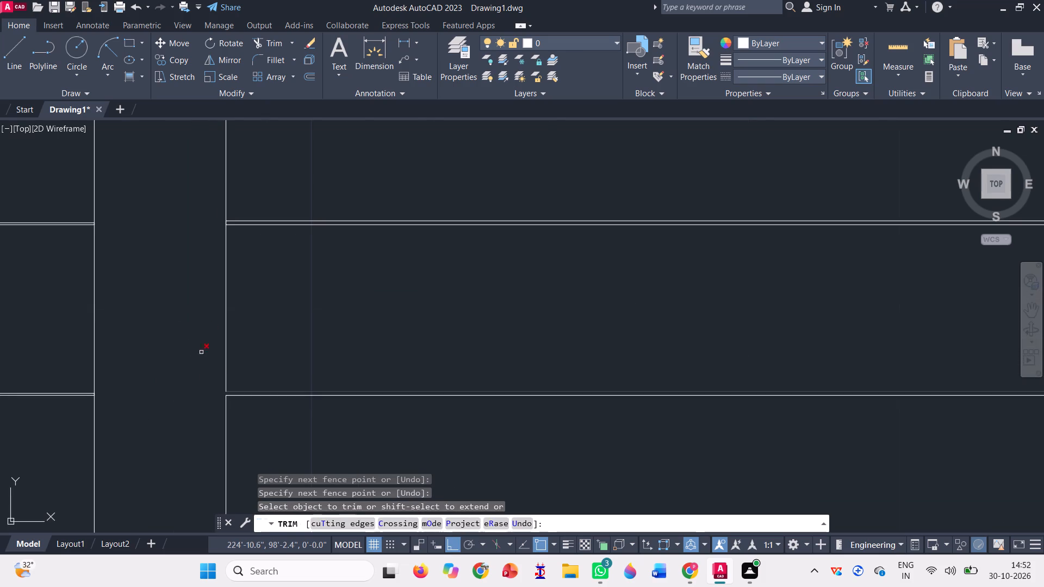
{"action": "scroll", "coordinate": [213, 229], "scroll_direction": "up", "scroll_amount": 4}
{"action": "left_click", "coordinate": [271, 199]}
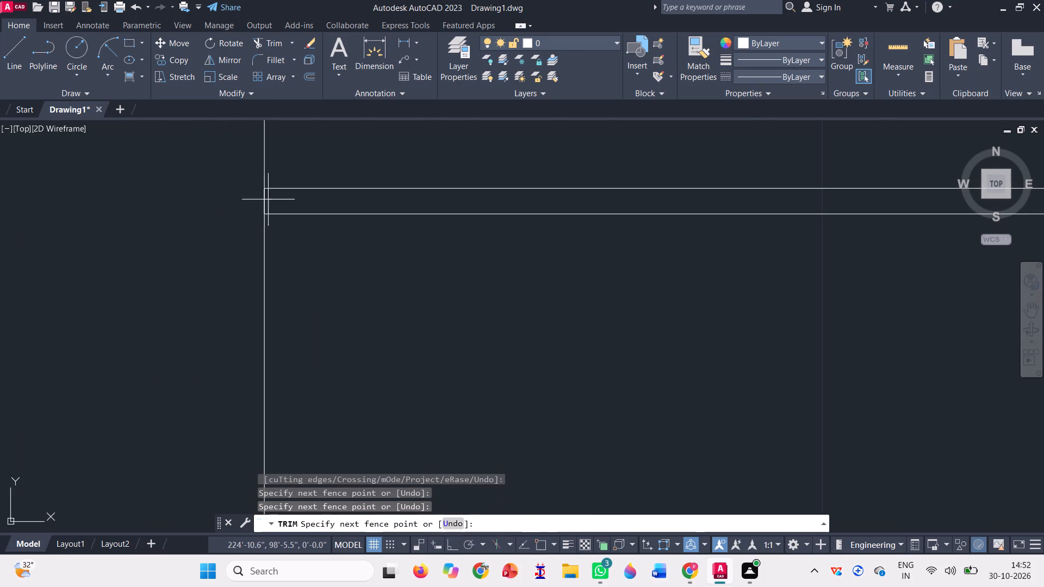
{"action": "left_click", "coordinate": [247, 202]}
{"action": "scroll", "coordinate": [175, 289], "scroll_direction": "down", "scroll_amount": 7}
{"action": "scroll", "coordinate": [194, 229], "scroll_direction": "up", "scroll_amount": 2}
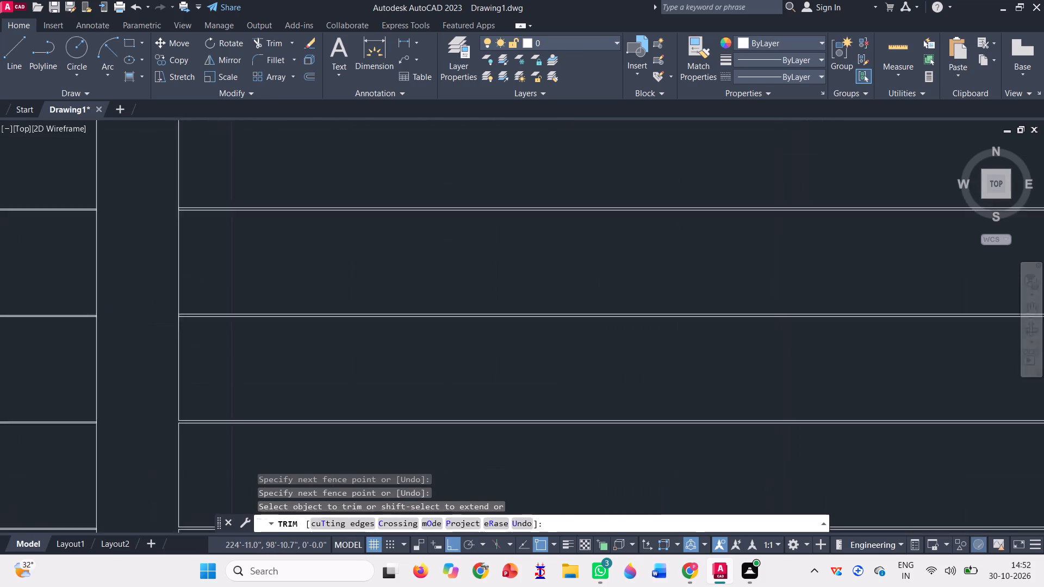
{"action": "scroll", "coordinate": [170, 326], "scroll_direction": "up", "scroll_amount": 4}
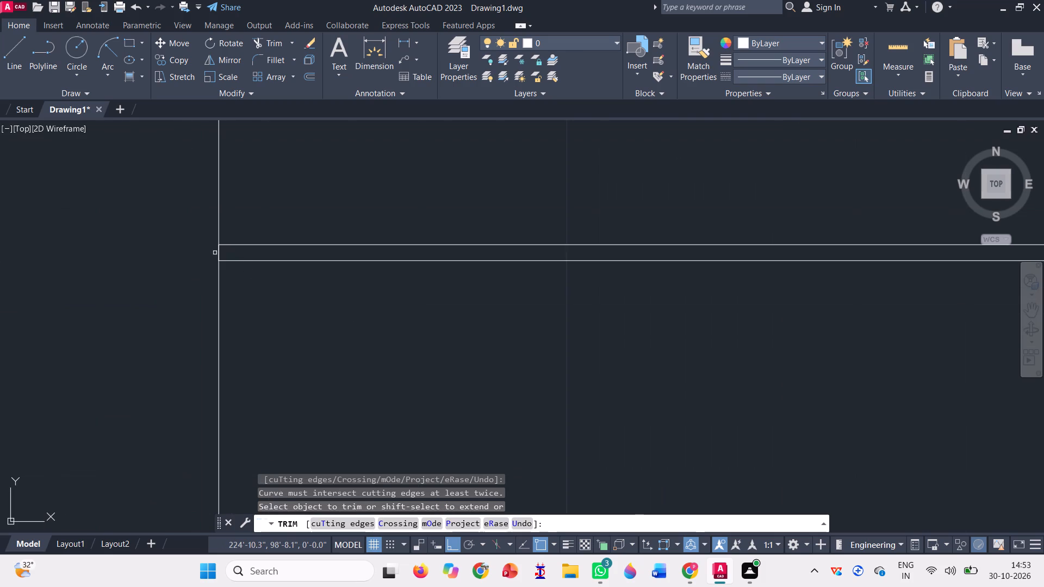
{"action": "left_click", "coordinate": [213, 251]}
{"action": "left_click", "coordinate": [220, 251]}
Trim the wide mullion's edge line between the double slat lines at the two topmost slats of this louvred section.
{"action": "scroll", "coordinate": [201, 328], "scroll_direction": "down", "scroll_amount": 3}
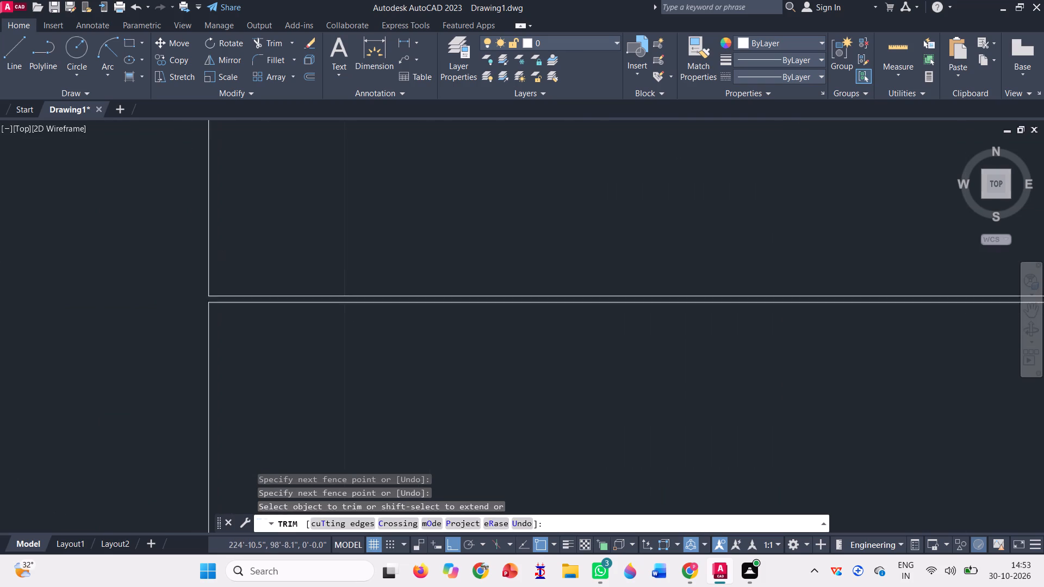
{"action": "scroll", "coordinate": [215, 108], "scroll_direction": "up", "scroll_amount": 8}
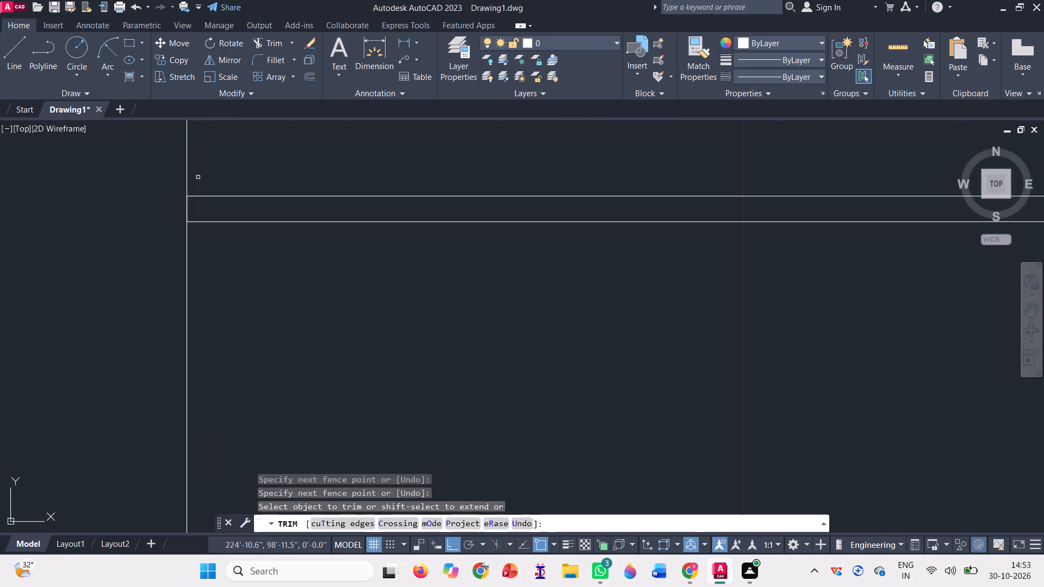
{"action": "left_click", "coordinate": [184, 205]}
{"action": "left_click", "coordinate": [192, 205]}
{"action": "scroll", "coordinate": [163, 314], "scroll_direction": "down", "scroll_amount": 3}
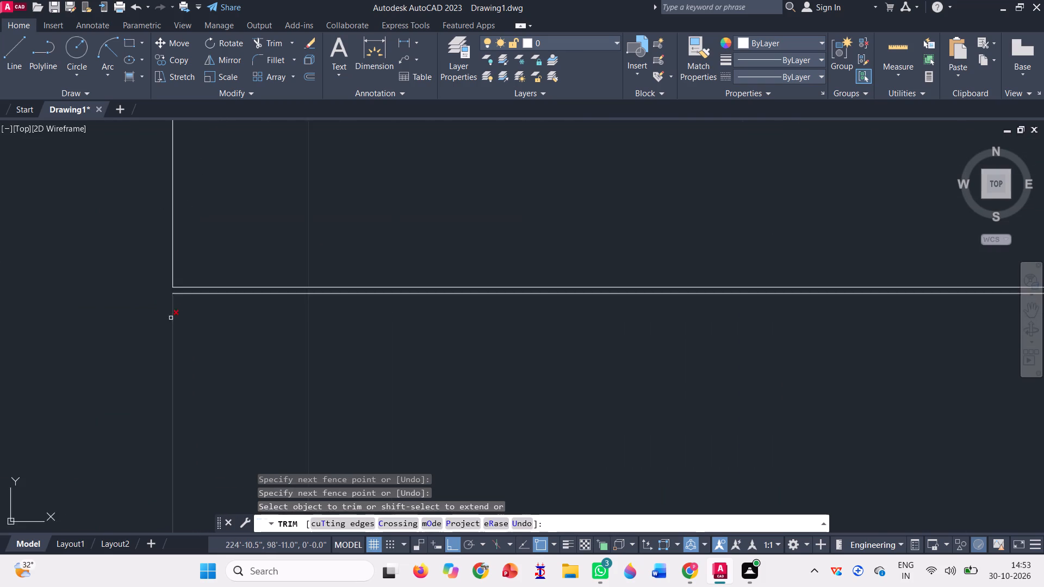
{"action": "scroll", "coordinate": [172, 316], "scroll_direction": "down", "scroll_amount": 2}
{"action": "scroll", "coordinate": [170, 191], "scroll_direction": "up", "scroll_amount": 4}
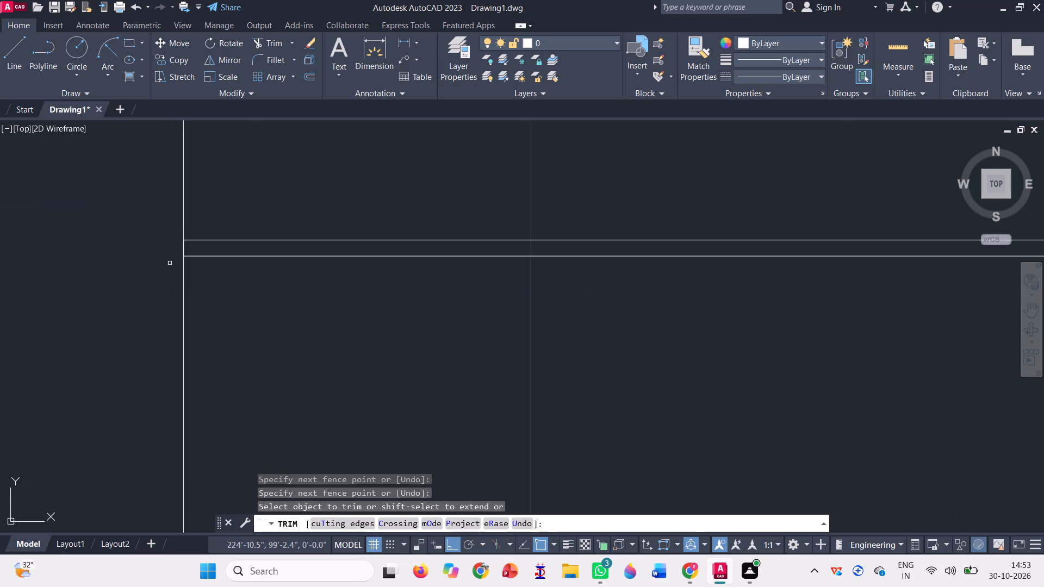
{"action": "scroll", "coordinate": [169, 263], "scroll_direction": "up", "scroll_amount": 3}
{"action": "left_click", "coordinate": [237, 211]}
{"action": "left_click", "coordinate": [179, 198]}
Trim the same louvred section's opposite edge line, on the strip window side, between the double slat lines at the topmost slat.
{"action": "scroll", "coordinate": [207, 292], "scroll_direction": "down", "scroll_amount": 4}
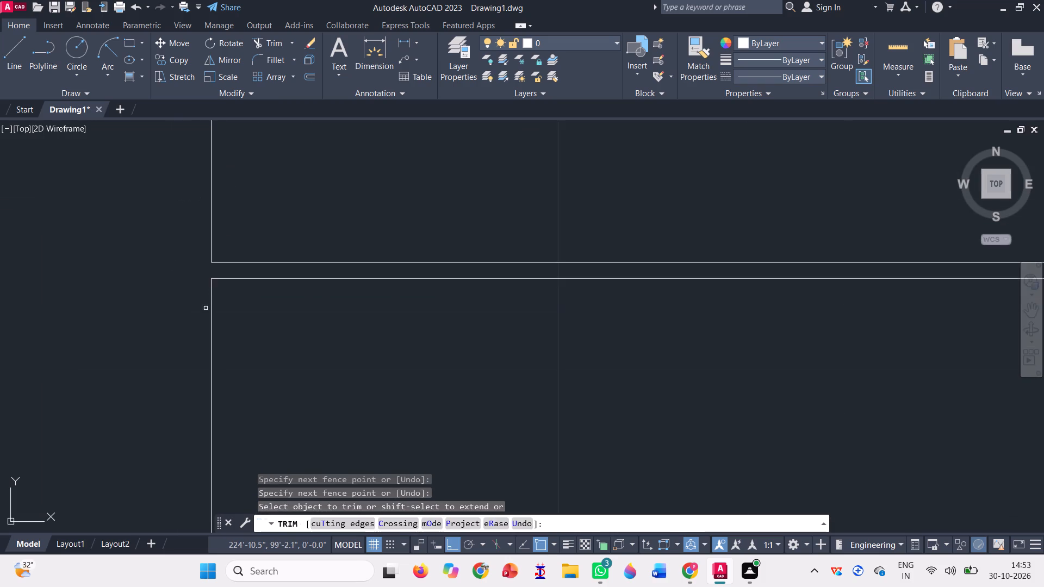
{"action": "scroll", "coordinate": [205, 308], "scroll_direction": "down", "scroll_amount": 4}
{"action": "scroll", "coordinate": [205, 249], "scroll_direction": "down", "scroll_amount": 1}
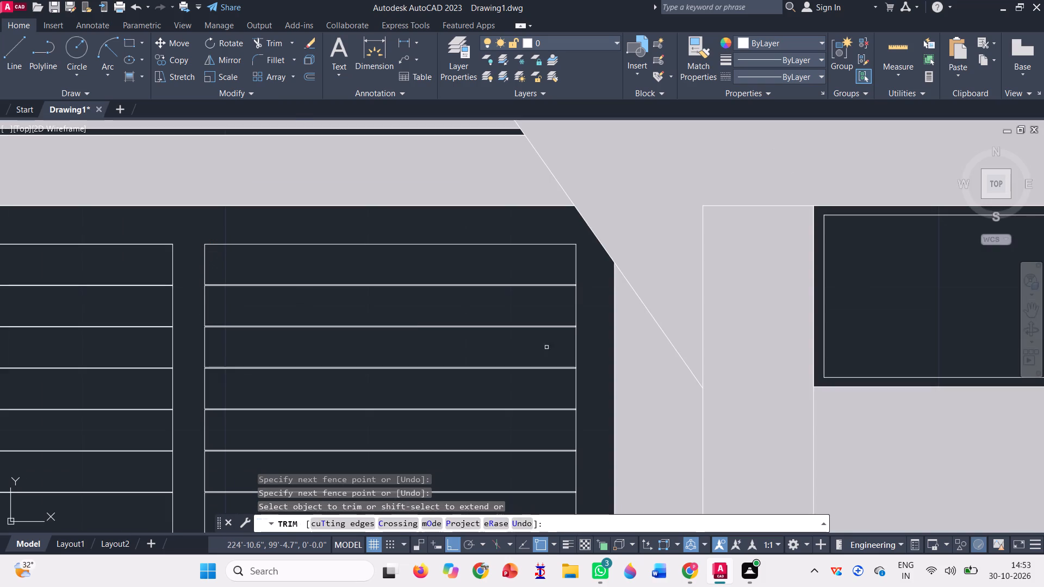
{"action": "scroll", "coordinate": [600, 292], "scroll_direction": "up", "scroll_amount": 2}
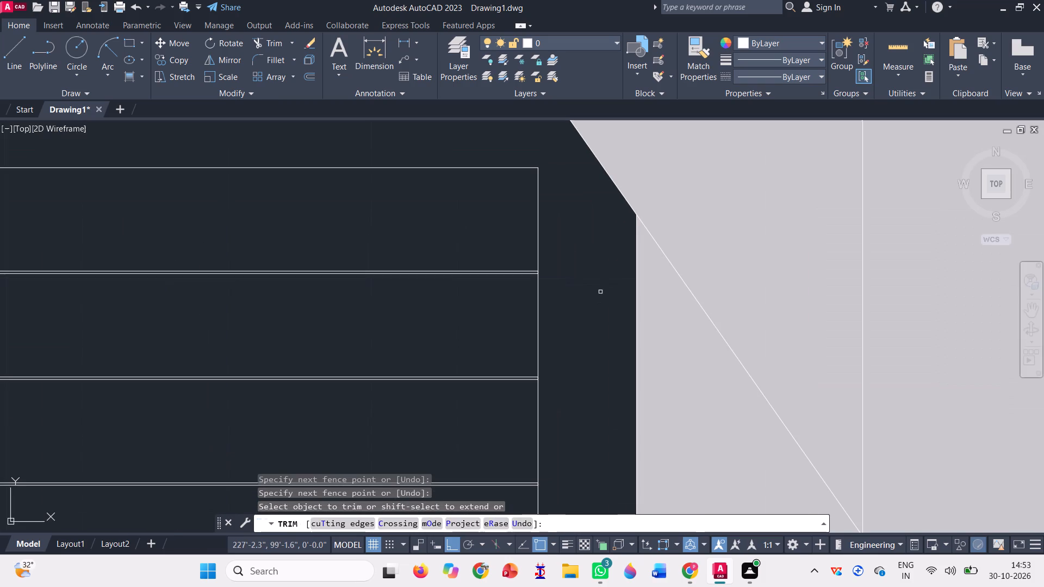
{"action": "scroll", "coordinate": [548, 280], "scroll_direction": "up", "scroll_amount": 4}
{"action": "scroll", "coordinate": [497, 231], "scroll_direction": "up", "scroll_amount": 3}
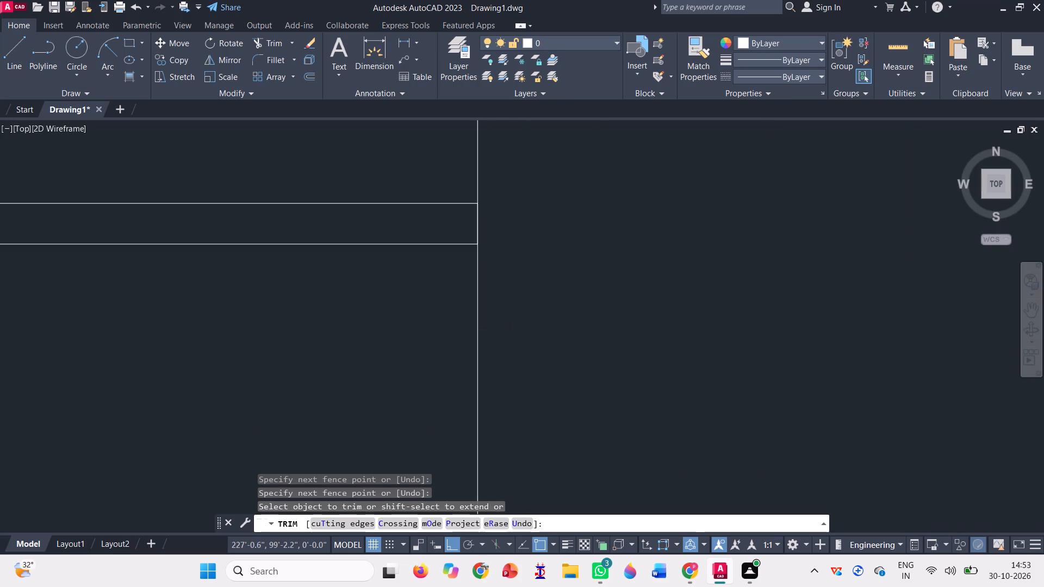
{"action": "left_click", "coordinate": [452, 222]}
{"action": "left_click", "coordinate": [489, 215]}
{"action": "scroll", "coordinate": [377, 184], "scroll_direction": "down", "scroll_amount": 6}
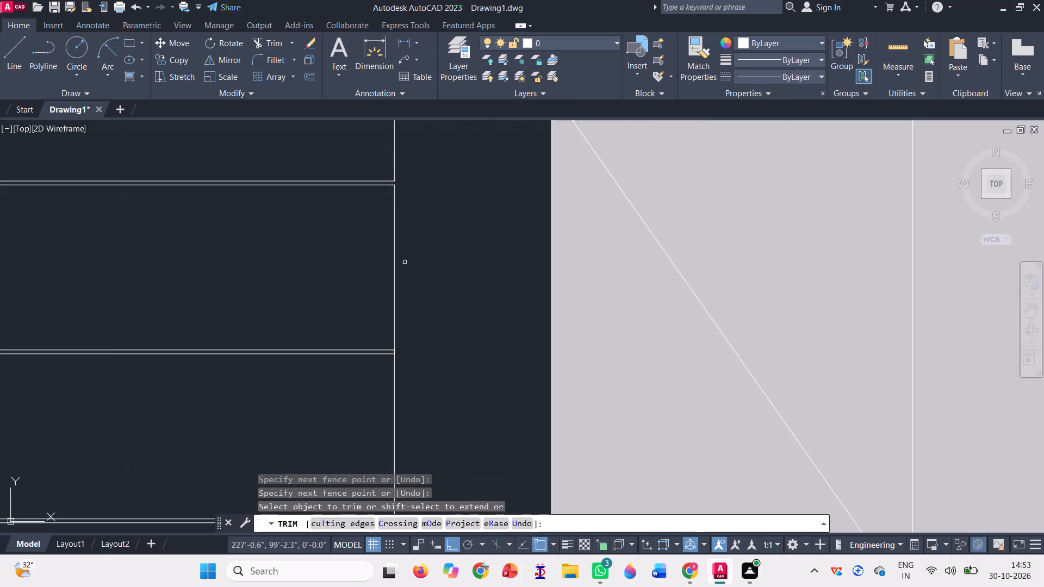
Trim the louvred section's strip-window-side edge line between the double slat lines at the second and third slats from the top.
{"action": "scroll", "coordinate": [395, 365], "scroll_direction": "up", "scroll_amount": 3}
{"action": "scroll", "coordinate": [387, 317], "scroll_direction": "up", "scroll_amount": 4}
{"action": "left_click", "coordinate": [371, 305]}
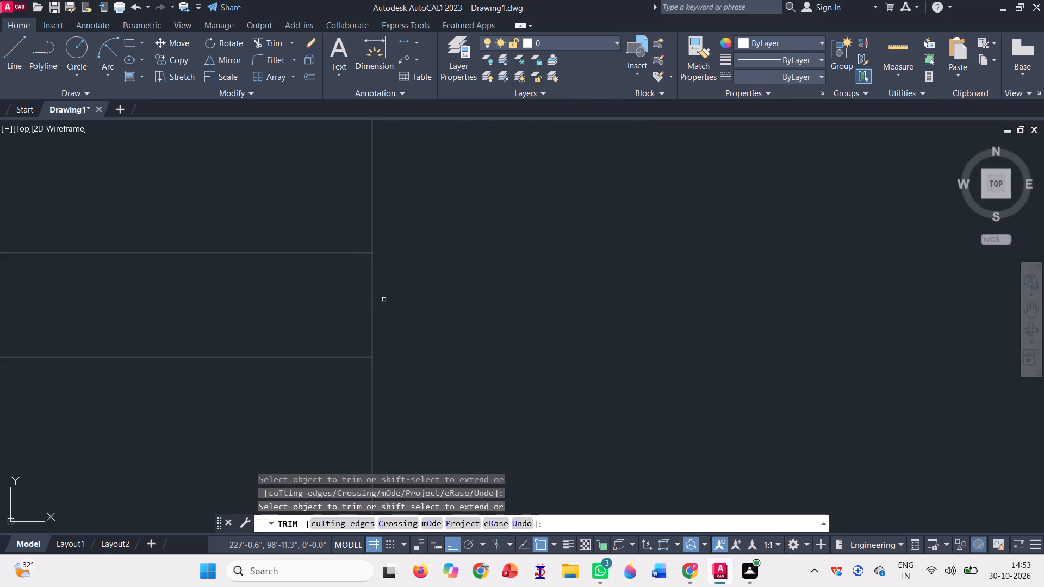
{"action": "left_click", "coordinate": [393, 298]}
{"action": "left_click", "coordinate": [290, 286]}
{"action": "scroll", "coordinate": [425, 301], "scroll_direction": "down", "scroll_amount": 7}
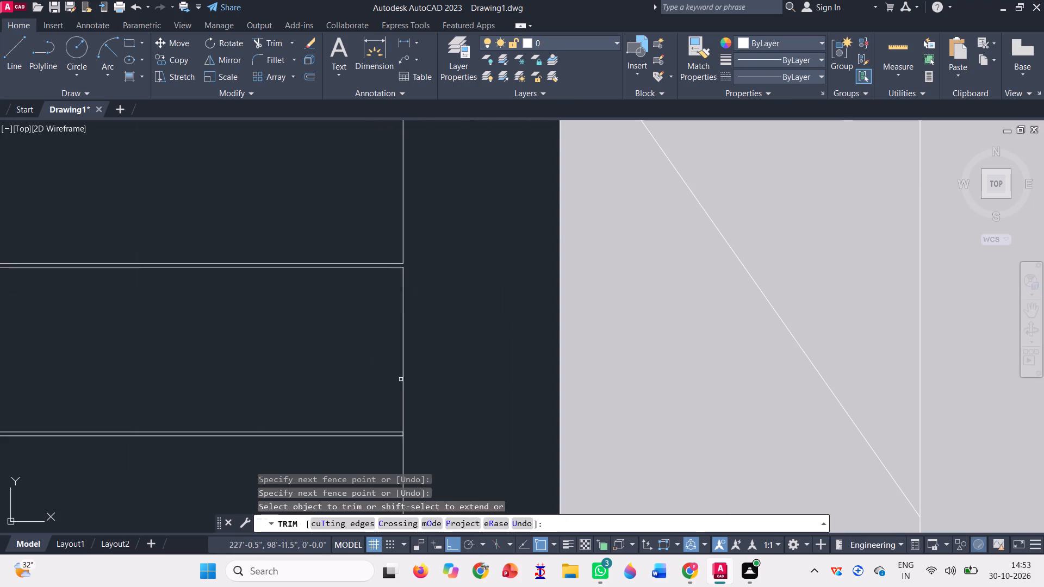
{"action": "scroll", "coordinate": [389, 439], "scroll_direction": "up", "scroll_amount": 4}
{"action": "left_click", "coordinate": [471, 407]}
{"action": "left_click", "coordinate": [501, 397]}
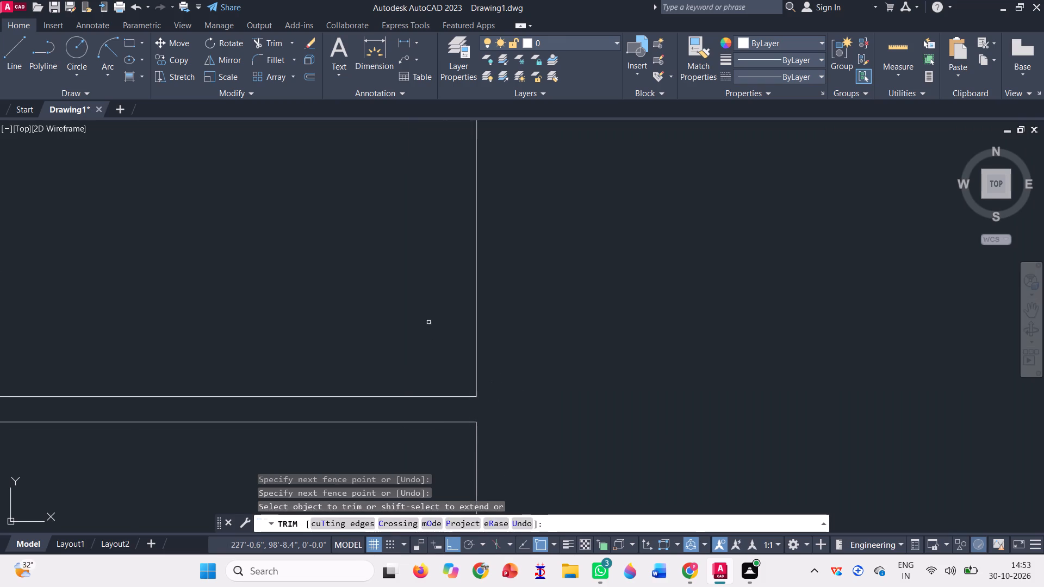
Trim the same strip-window-side edge line between the double slat lines at the fourth and fifth slats from the top.
{"action": "scroll", "coordinate": [421, 316], "scroll_direction": "down", "scroll_amount": 7}
{"action": "scroll", "coordinate": [432, 395], "scroll_direction": "up", "scroll_amount": 4}
{"action": "scroll", "coordinate": [412, 346], "scroll_direction": "down", "scroll_amount": 1}
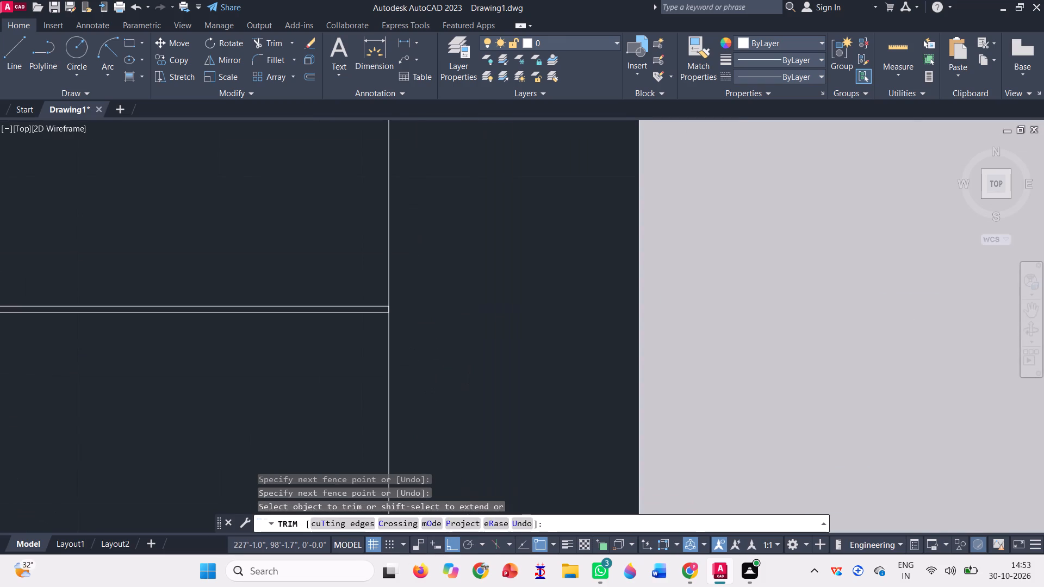
{"action": "scroll", "coordinate": [422, 346], "scroll_direction": "down", "scroll_amount": 2}
{"action": "scroll", "coordinate": [412, 278], "scroll_direction": "up", "scroll_amount": 1}
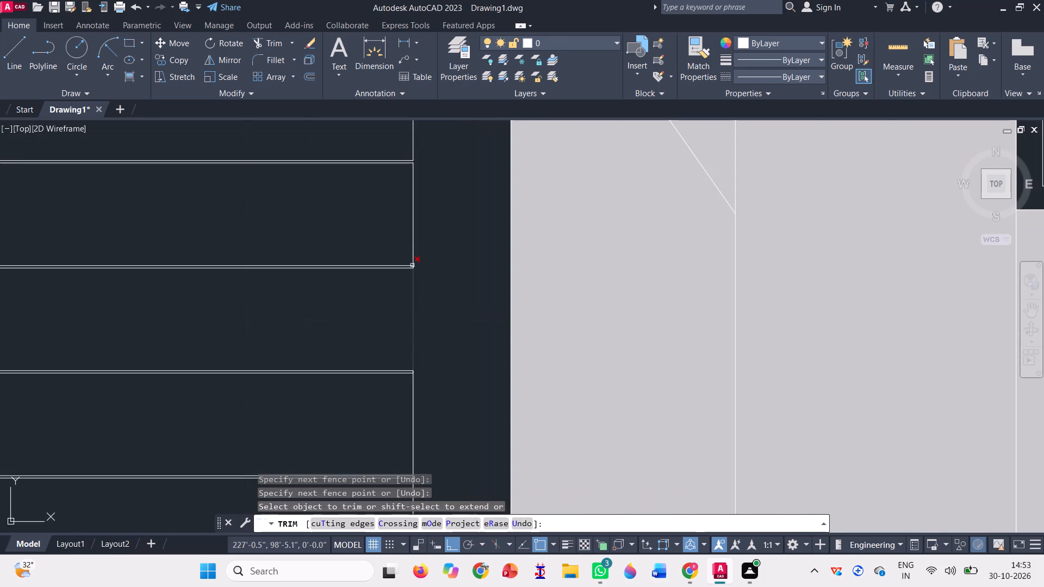
{"action": "scroll", "coordinate": [412, 264], "scroll_direction": "up", "scroll_amount": 4}
{"action": "left_click", "coordinate": [414, 286]}
{"action": "left_click", "coordinate": [407, 286]}
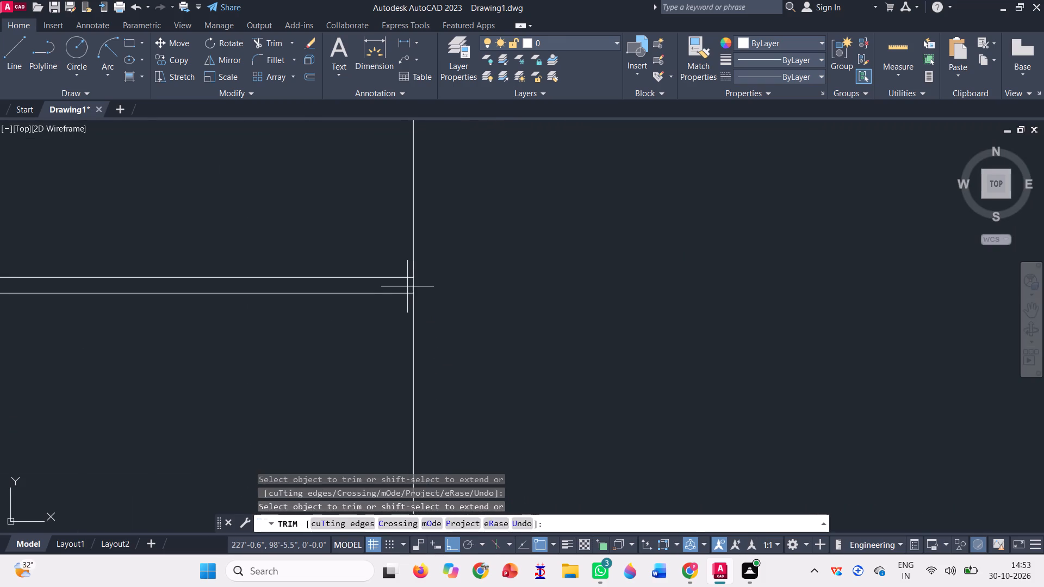
{"action": "left_click", "coordinate": [427, 282]}
{"action": "scroll", "coordinate": [438, 272], "scroll_direction": "down", "scroll_amount": 4}
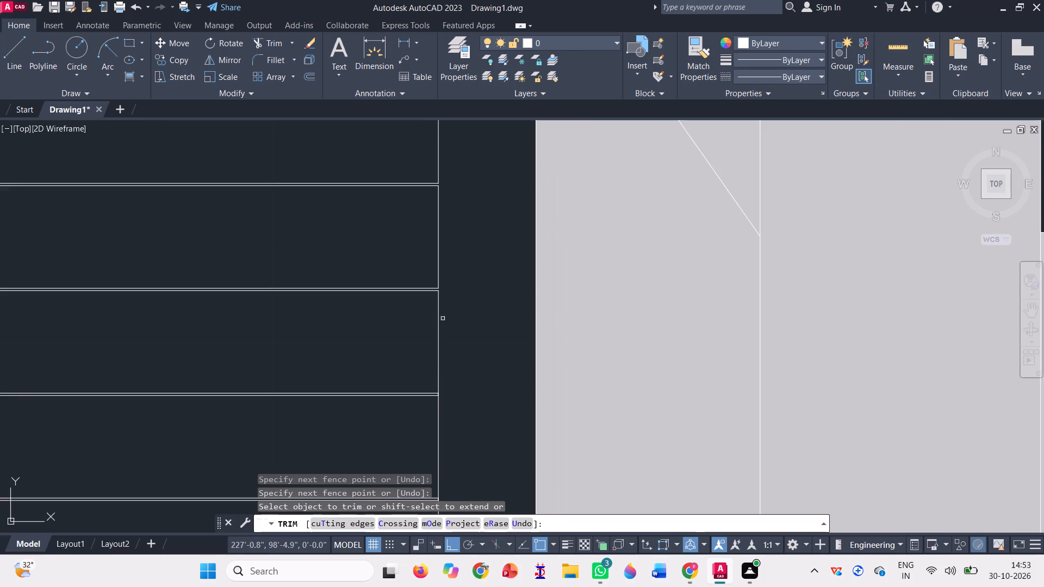
{"action": "scroll", "coordinate": [442, 398], "scroll_direction": "up", "scroll_amount": 7}
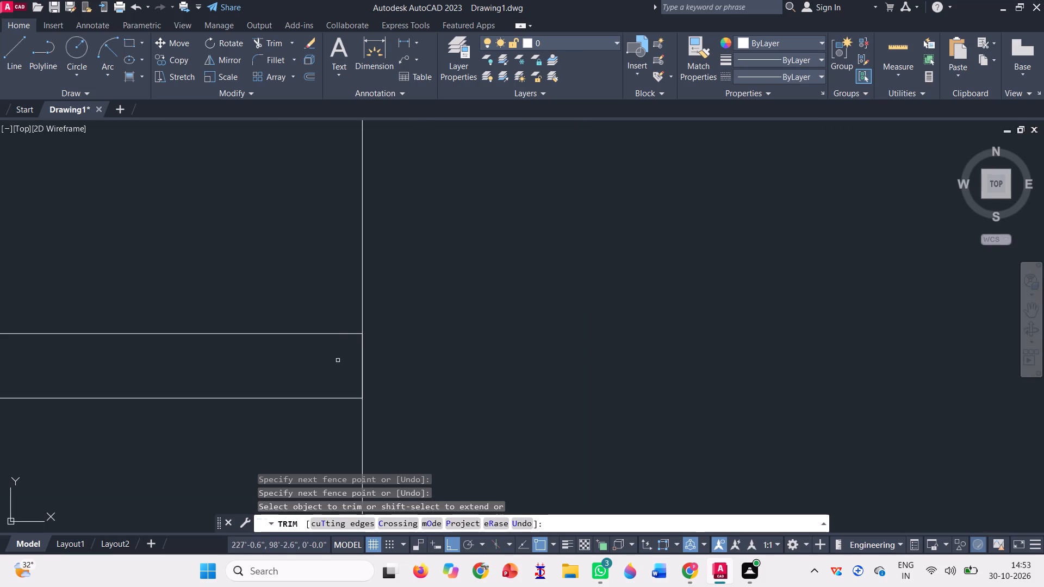
{"action": "left_click", "coordinate": [338, 360]}
{"action": "left_click", "coordinate": [488, 347]}
Trim the same edge line between the double slat lines at the sixth and seventh slats from the top.
{"action": "scroll", "coordinate": [409, 297], "scroll_direction": "down", "scroll_amount": 6}
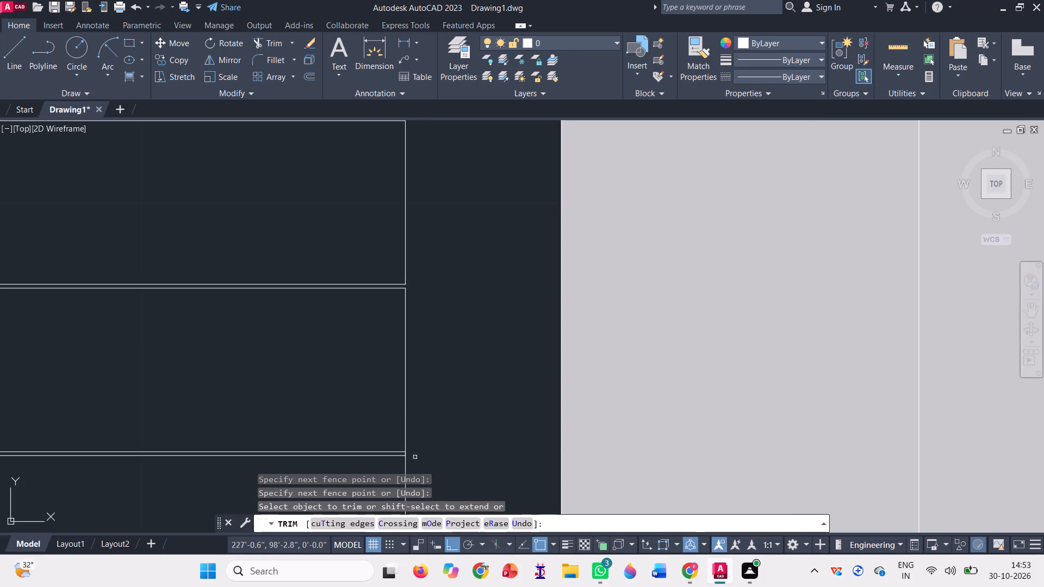
{"action": "scroll", "coordinate": [410, 452], "scroll_direction": "up", "scroll_amount": 3}
{"action": "left_click", "coordinate": [378, 459]}
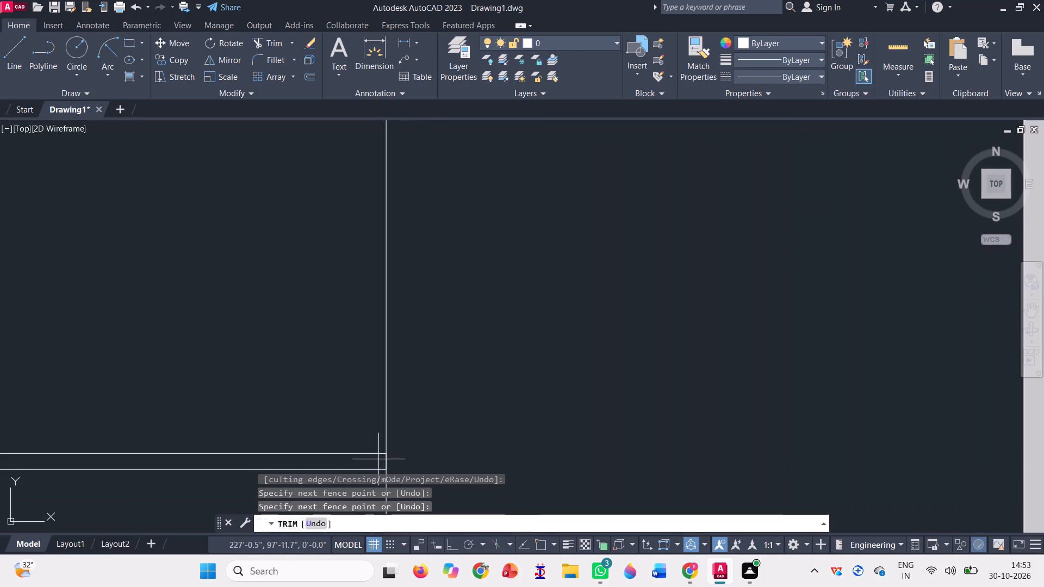
{"action": "left_click", "coordinate": [403, 453]}
{"action": "scroll", "coordinate": [415, 348], "scroll_direction": "down", "scroll_amount": 5}
{"action": "scroll", "coordinate": [420, 265], "scroll_direction": "down", "scroll_amount": 2}
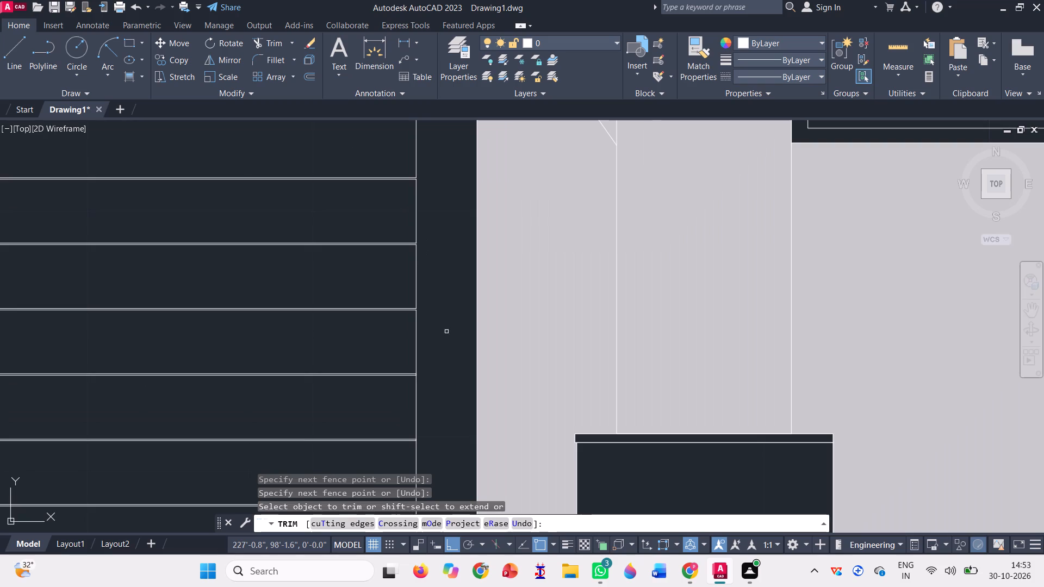
{"action": "scroll", "coordinate": [403, 384], "scroll_direction": "up", "scroll_amount": 4}
{"action": "scroll", "coordinate": [525, 332], "scroll_direction": "up", "scroll_amount": 3}
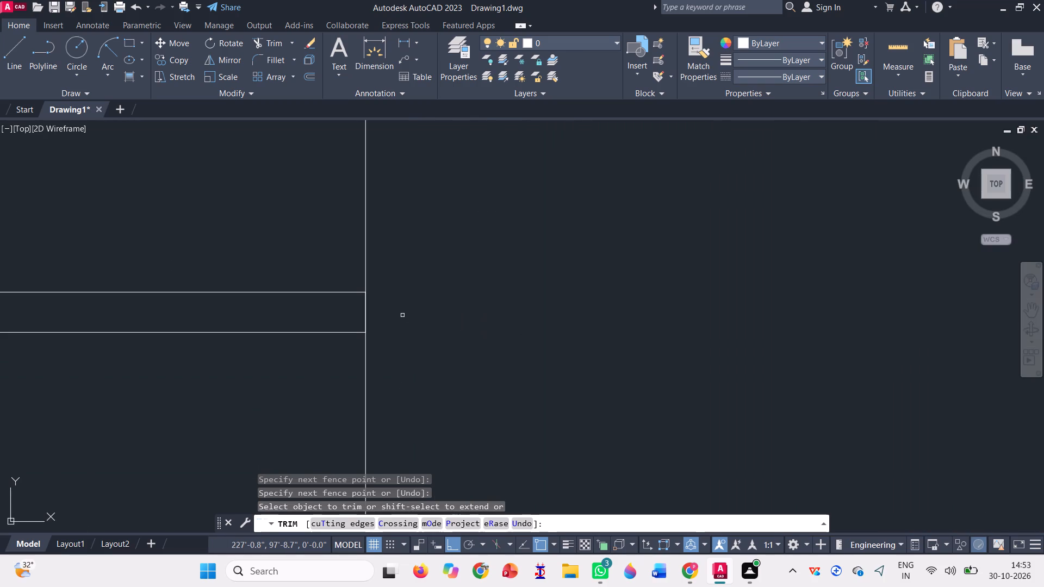
{"action": "left_click", "coordinate": [363, 310]}
{"action": "left_click", "coordinate": [385, 304]}
Trim the same edge line between the double slat lines at the eighth and ninth slats from the top.
{"action": "scroll", "coordinate": [422, 284], "scroll_direction": "down", "scroll_amount": 2}
{"action": "scroll", "coordinate": [421, 222], "scroll_direction": "down", "scroll_amount": 3}
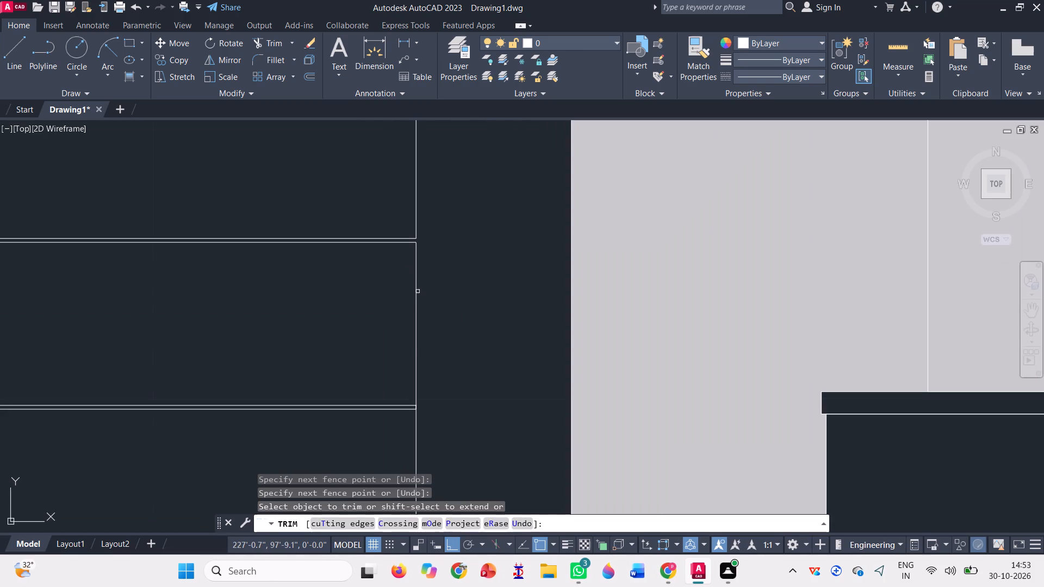
{"action": "scroll", "coordinate": [402, 427], "scroll_direction": "up", "scroll_amount": 3}
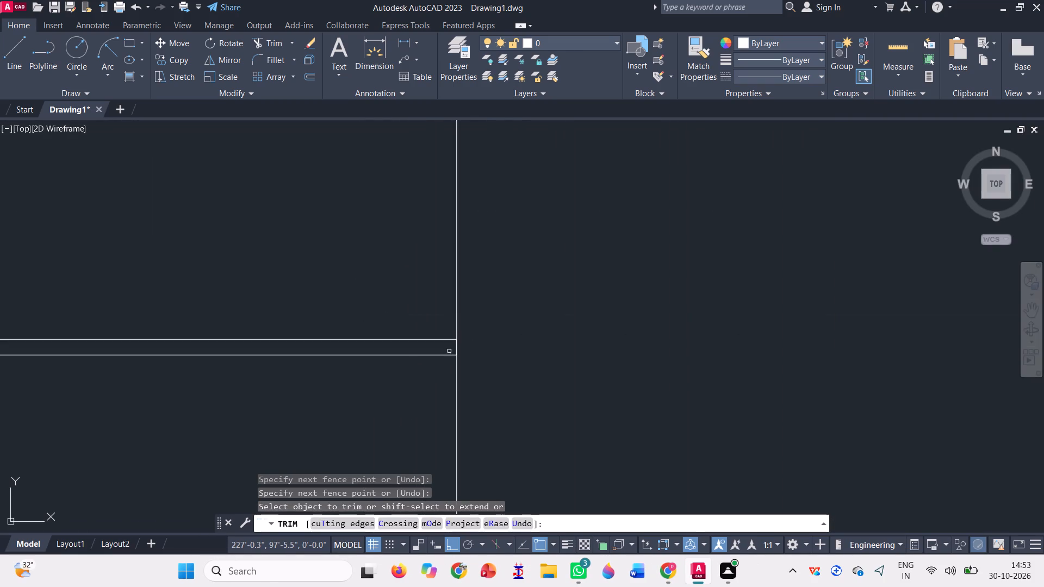
{"action": "left_click", "coordinate": [450, 349]}
{"action": "left_click", "coordinate": [472, 340]}
{"action": "scroll", "coordinate": [428, 323], "scroll_direction": "down", "scroll_amount": 2}
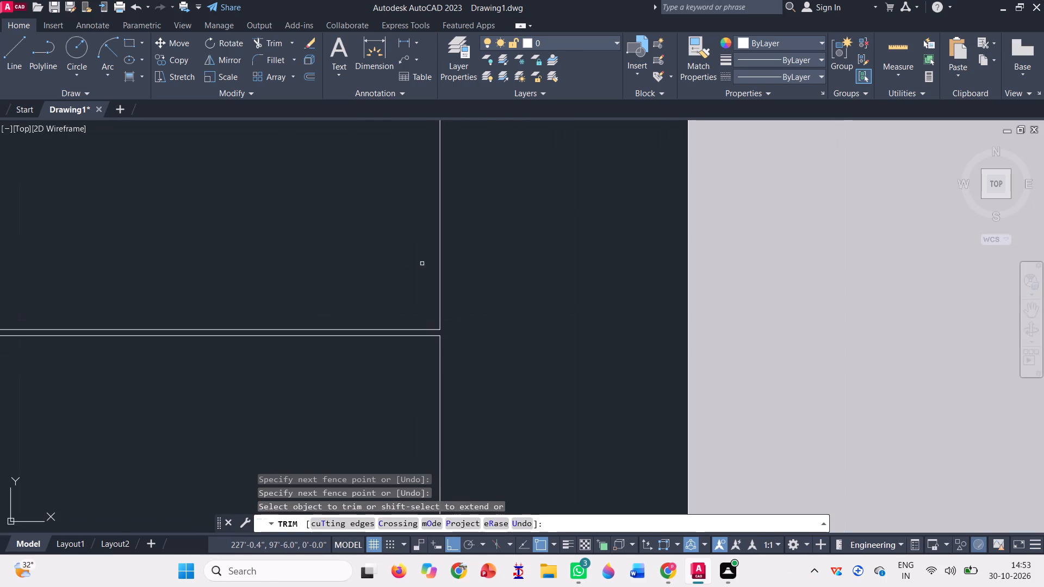
{"action": "scroll", "coordinate": [422, 262], "scroll_direction": "down", "scroll_amount": 3}
{"action": "scroll", "coordinate": [413, 367], "scroll_direction": "up", "scroll_amount": 3}
{"action": "scroll", "coordinate": [475, 278], "scroll_direction": "up", "scroll_amount": 4}
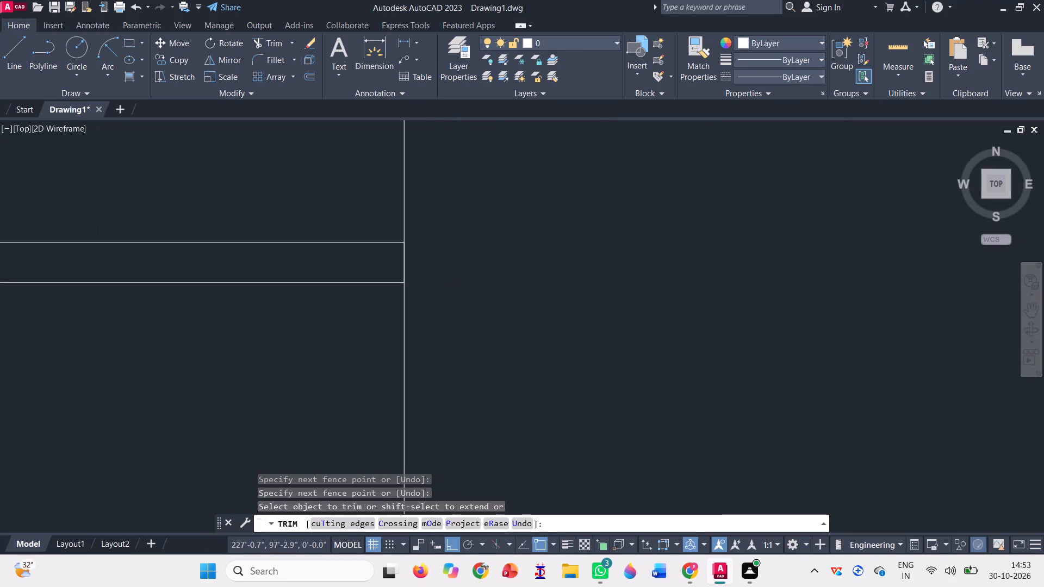
{"action": "left_click", "coordinate": [400, 264]}
{"action": "left_click", "coordinate": [425, 256]}
Trim the louvred section's strip-window-side edge line across the next two slat gaps down, the tenth and ninth from the bottom.
{"action": "scroll", "coordinate": [386, 245], "scroll_direction": "down", "scroll_amount": 2}
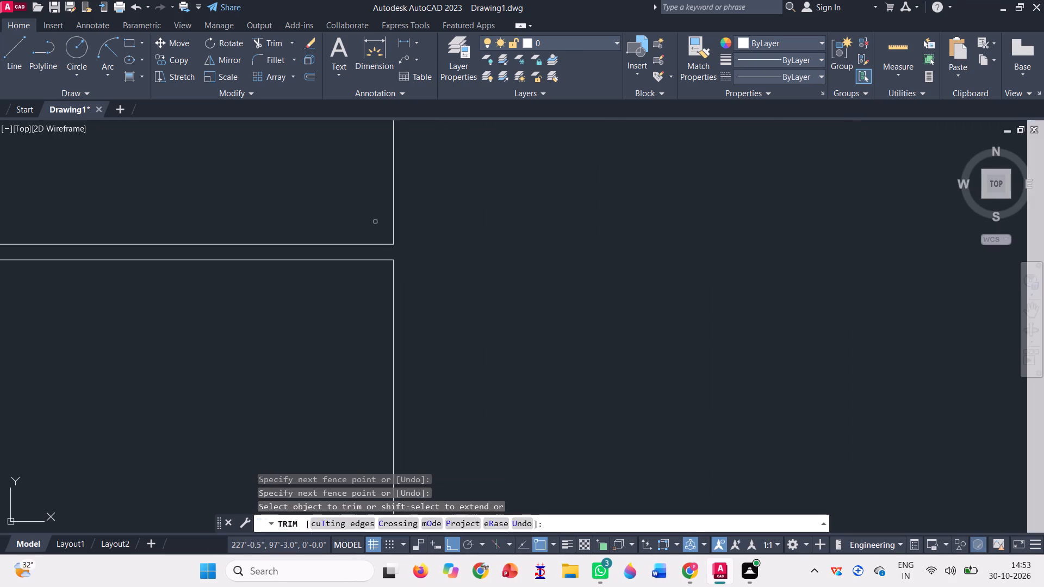
{"action": "scroll", "coordinate": [375, 221], "scroll_direction": "down", "scroll_amount": 3}
{"action": "scroll", "coordinate": [370, 423], "scroll_direction": "up", "scroll_amount": 2}
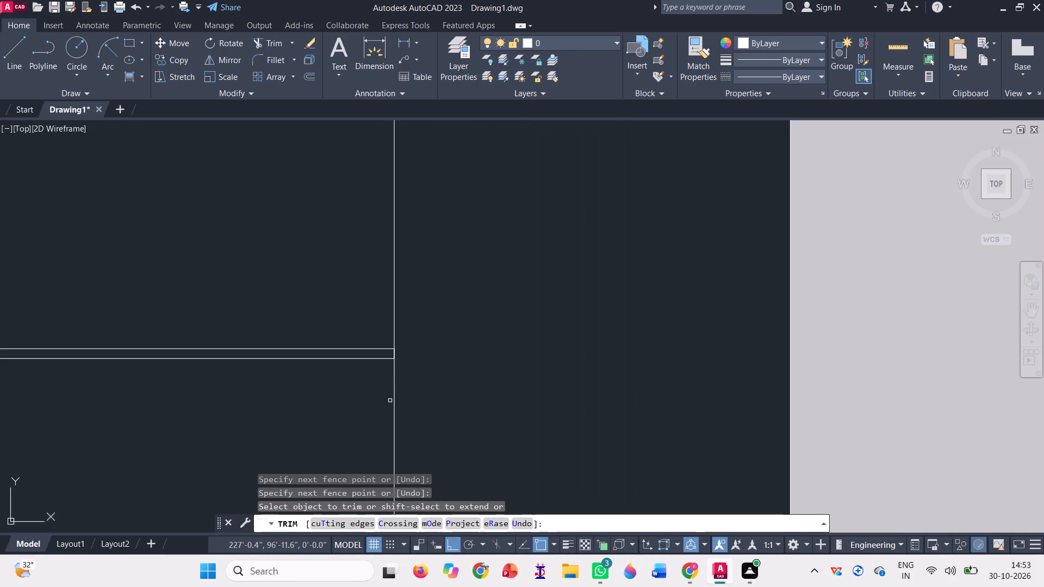
{"action": "scroll", "coordinate": [405, 367], "scroll_direction": "up", "scroll_amount": 3}
{"action": "left_click", "coordinate": [350, 319]}
{"action": "left_click", "coordinate": [389, 308]}
{"action": "scroll", "coordinate": [403, 279], "scroll_direction": "down", "scroll_amount": 3}
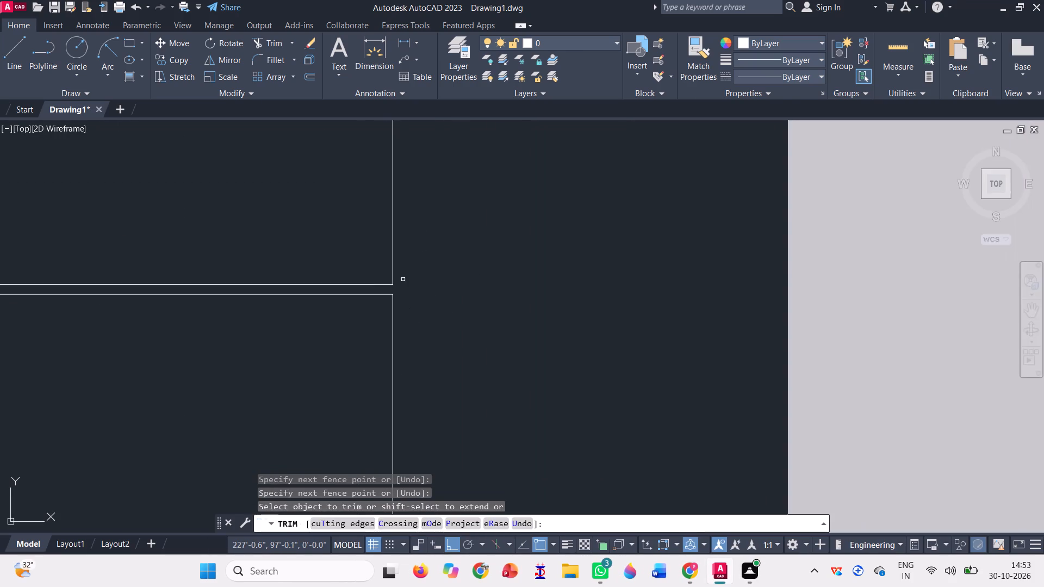
{"action": "scroll", "coordinate": [352, 240], "scroll_direction": "down", "scroll_amount": 3}
{"action": "scroll", "coordinate": [376, 370], "scroll_direction": "up", "scroll_amount": 4}
{"action": "scroll", "coordinate": [297, 287], "scroll_direction": "up", "scroll_amount": 2}
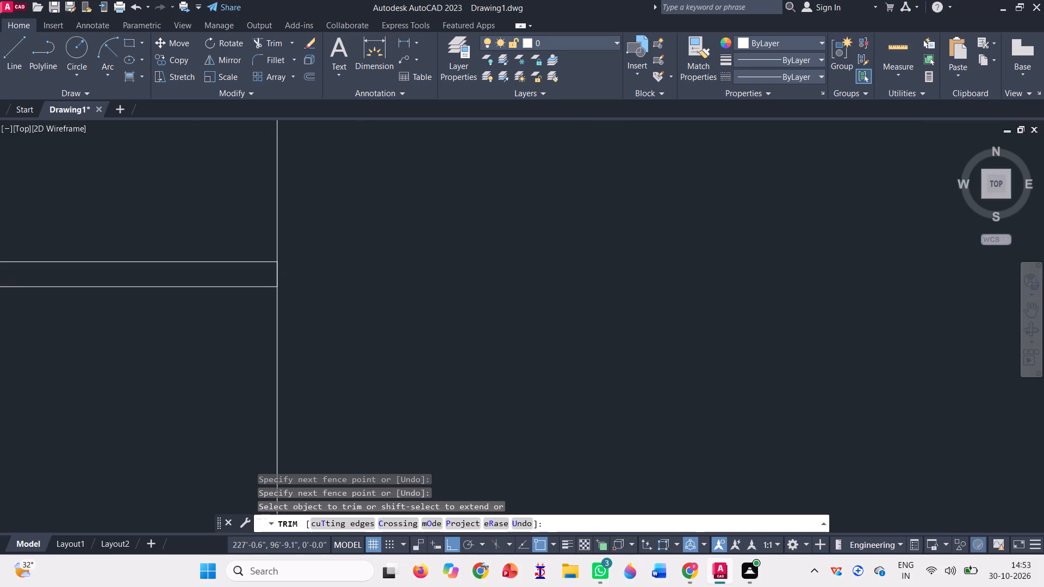
{"action": "left_click", "coordinate": [251, 268]}
{"action": "left_click", "coordinate": [343, 261]}
Trim the same edge line between the double slat lines at the eighth and seventh slats from the bottom.
{"action": "scroll", "coordinate": [350, 250], "scroll_direction": "down", "scroll_amount": 5}
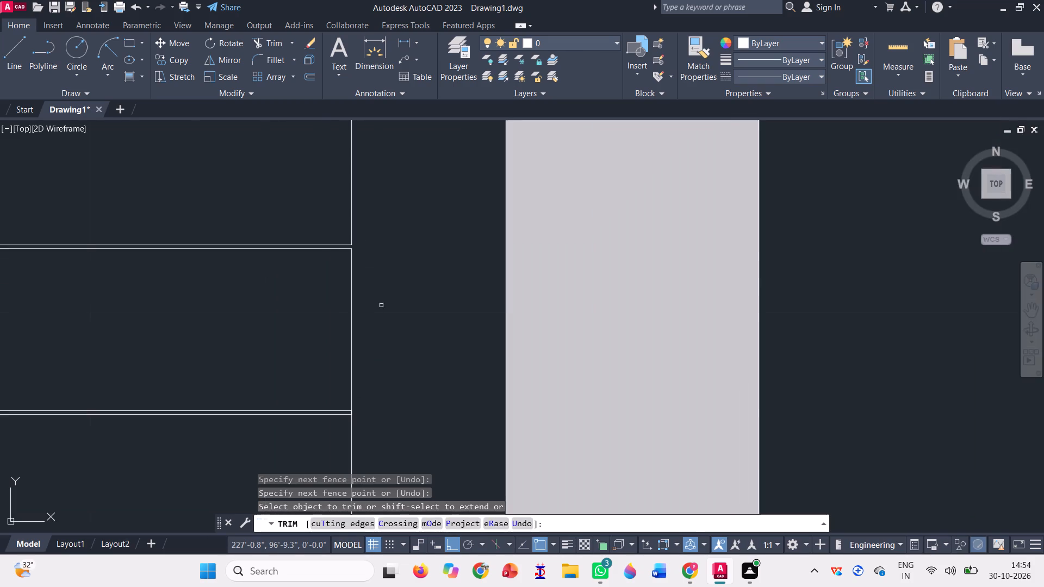
{"action": "scroll", "coordinate": [330, 459], "scroll_direction": "up", "scroll_amount": 3}
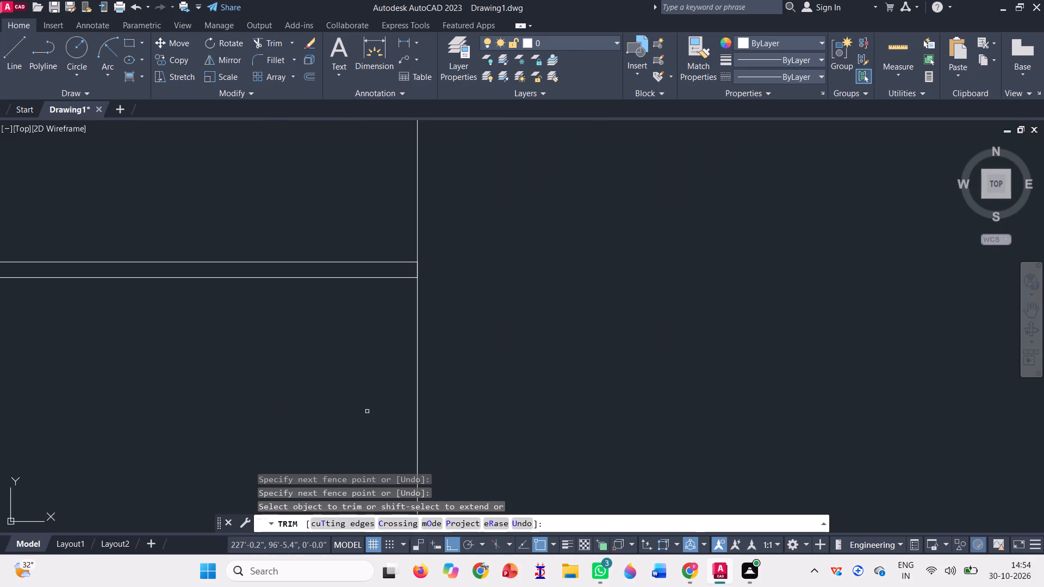
{"action": "scroll", "coordinate": [407, 264], "scroll_direction": "up", "scroll_amount": 3}
{"action": "left_click", "coordinate": [427, 285]}
{"action": "left_click", "coordinate": [508, 273]}
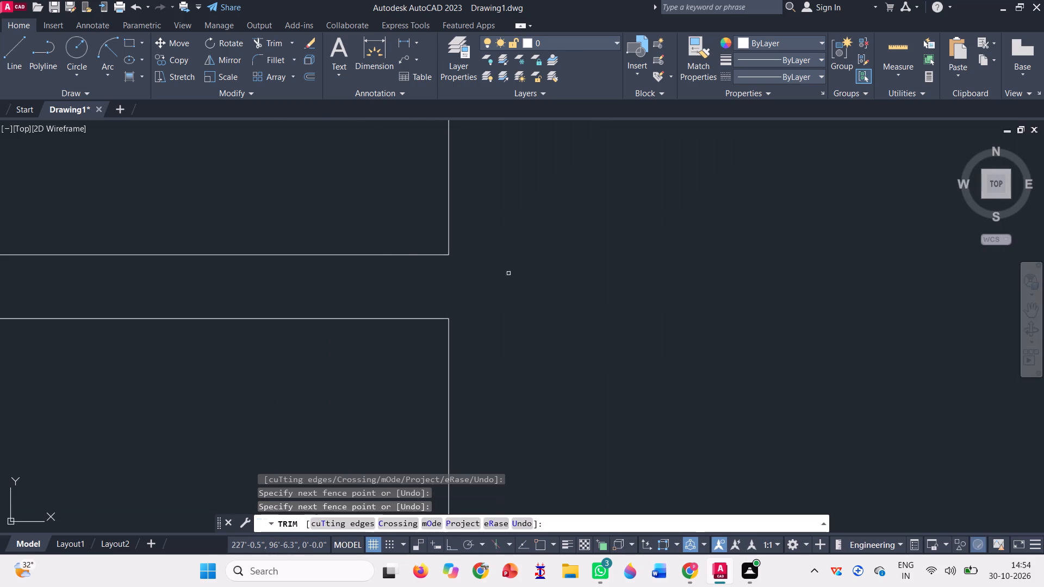
{"action": "scroll", "coordinate": [381, 258], "scroll_direction": "down", "scroll_amount": 6}
{"action": "scroll", "coordinate": [389, 430], "scroll_direction": "up", "scroll_amount": 4}
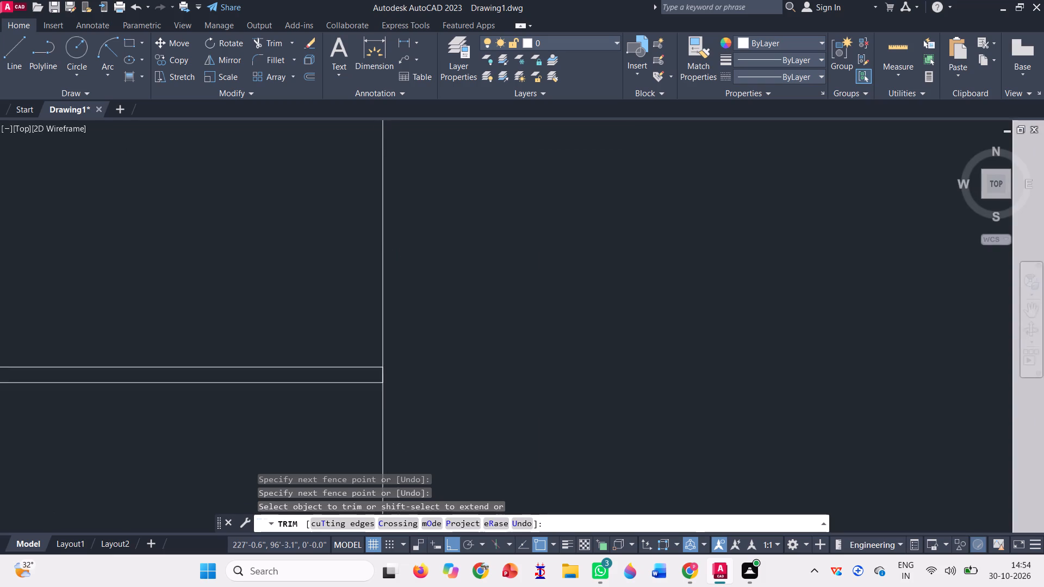
{"action": "left_click", "coordinate": [372, 338]}
{"action": "left_click", "coordinate": [404, 330]}
Trim the same edge line between the double slat lines at the sixth and fifth slats from the bottom.
{"action": "scroll", "coordinate": [374, 303], "scroll_direction": "down", "scroll_amount": 2}
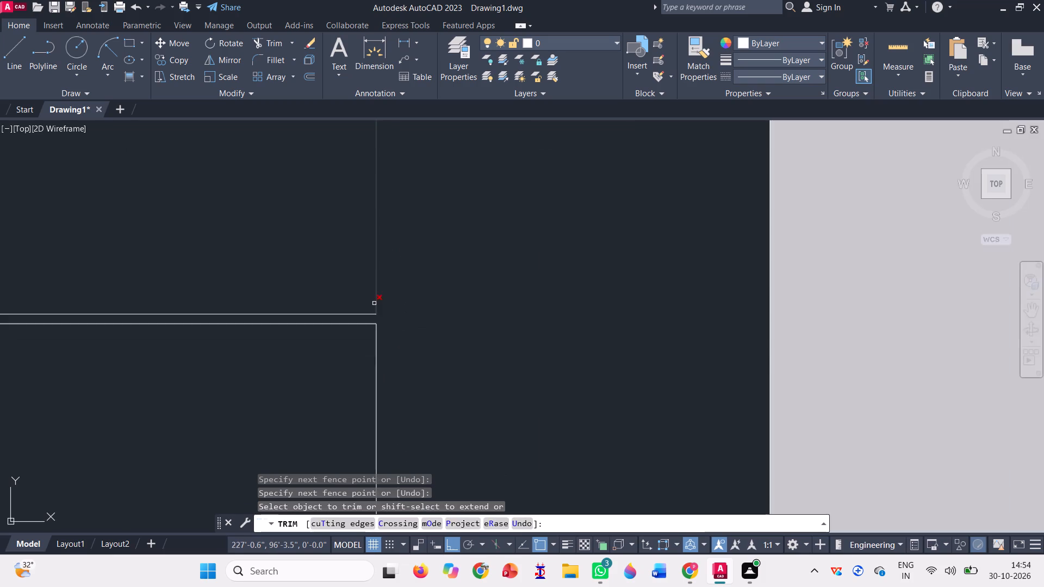
{"action": "scroll", "coordinate": [356, 256], "scroll_direction": "down", "scroll_amount": 2}
{"action": "scroll", "coordinate": [354, 465], "scroll_direction": "up", "scroll_amount": 3}
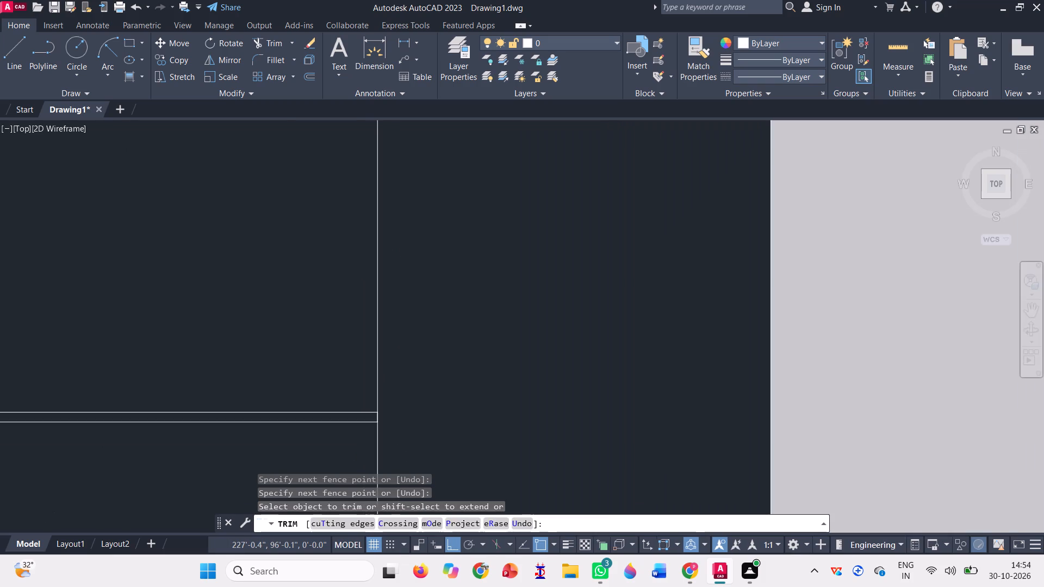
{"action": "scroll", "coordinate": [373, 413], "scroll_direction": "up", "scroll_amount": 1}
{"action": "left_click", "coordinate": [390, 369]}
{"action": "left_click", "coordinate": [443, 367]}
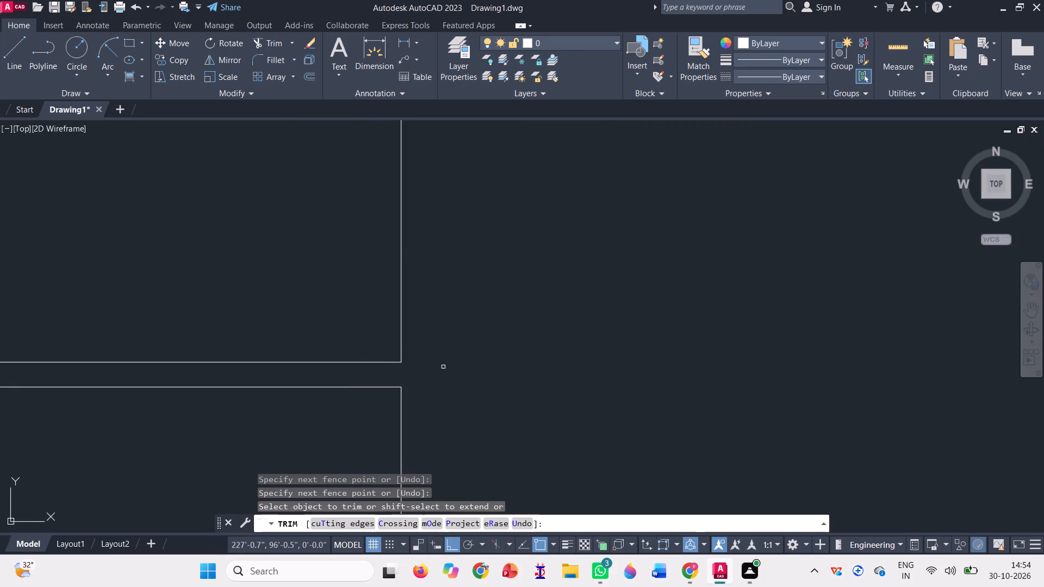
{"action": "scroll", "coordinate": [381, 328], "scroll_direction": "down", "scroll_amount": 2}
{"action": "scroll", "coordinate": [401, 273], "scroll_direction": "down", "scroll_amount": 2}
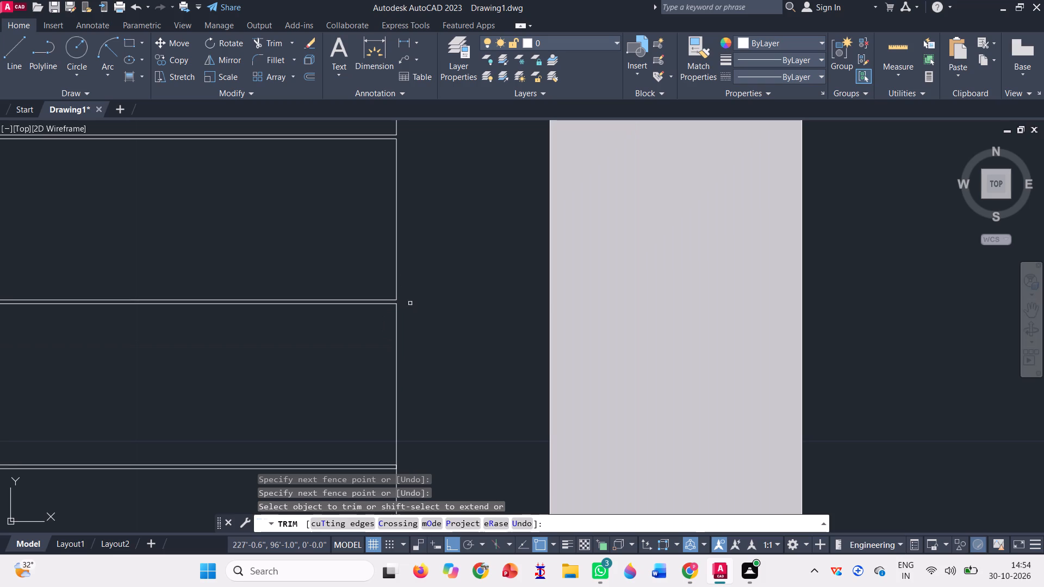
{"action": "scroll", "coordinate": [415, 293], "scroll_direction": "down", "scroll_amount": 2}
{"action": "scroll", "coordinate": [407, 374], "scroll_direction": "up", "scroll_amount": 4}
{"action": "scroll", "coordinate": [408, 295], "scroll_direction": "up", "scroll_amount": 4}
{"action": "left_click", "coordinate": [375, 295]}
{"action": "left_click", "coordinate": [427, 283]}
Trim the same edge line across the next two slat gaps down, leaving only the two lowest slats on this edge.
{"action": "scroll", "coordinate": [388, 259], "scroll_direction": "down", "scroll_amount": 7}
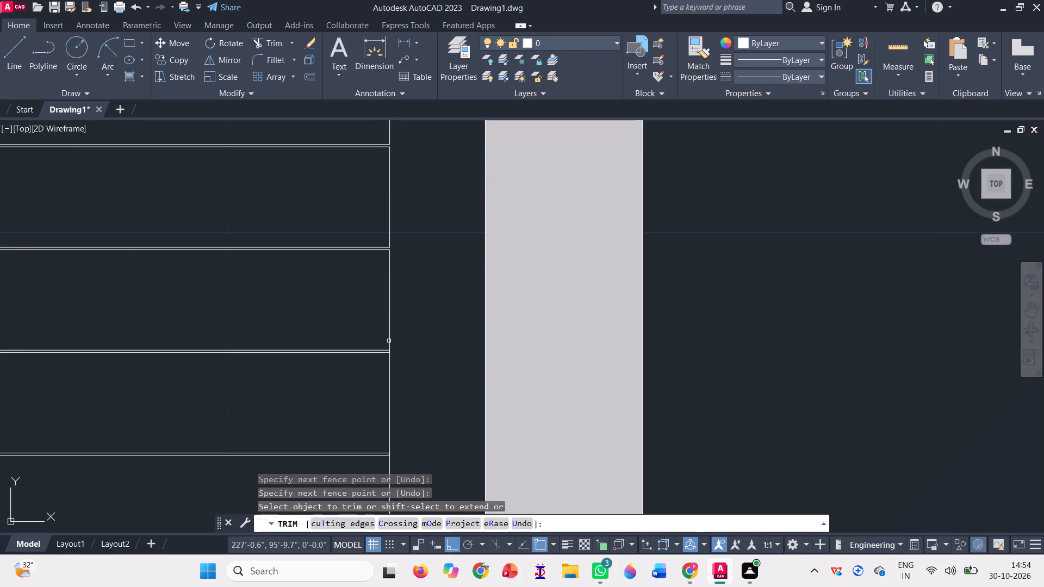
{"action": "scroll", "coordinate": [396, 361], "scroll_direction": "up", "scroll_amount": 4}
{"action": "scroll", "coordinate": [349, 302], "scroll_direction": "up", "scroll_amount": 3}
{"action": "left_click", "coordinate": [333, 308]}
{"action": "left_click", "coordinate": [388, 295]}
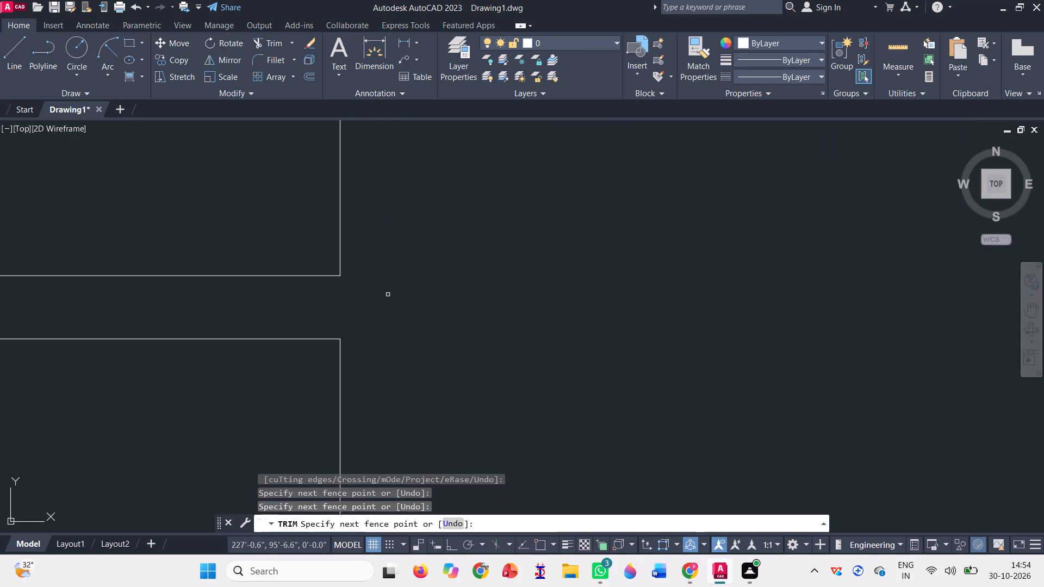
{"action": "scroll", "coordinate": [393, 283], "scroll_direction": "down", "scroll_amount": 6}
{"action": "scroll", "coordinate": [396, 235], "scroll_direction": "down", "scroll_amount": 2}
{"action": "scroll", "coordinate": [395, 324], "scroll_direction": "up", "scroll_amount": 2}
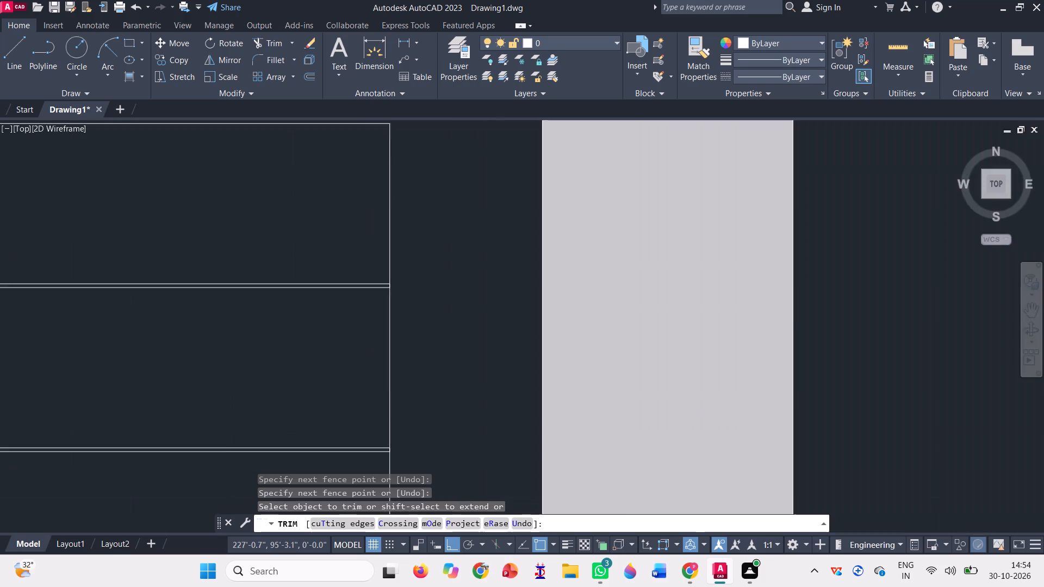
{"action": "scroll", "coordinate": [395, 324], "scroll_direction": "up", "scroll_amount": 1}
{"action": "scroll", "coordinate": [394, 262], "scroll_direction": "up", "scroll_amount": 4}
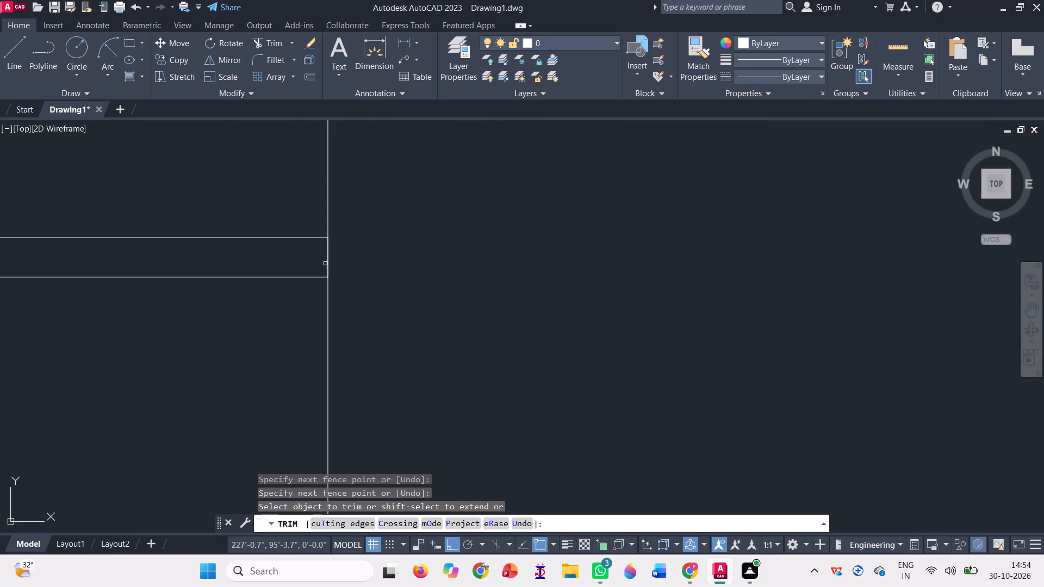
{"action": "left_click", "coordinate": [315, 266]}
{"action": "left_click", "coordinate": [356, 249]}
Trim the strip-window-side edge line between the double slat lines at the two lowest slats of this louvred section.
{"action": "scroll", "coordinate": [397, 250], "scroll_direction": "down", "scroll_amount": 7}
{"action": "scroll", "coordinate": [400, 328], "scroll_direction": "up", "scroll_amount": 2}
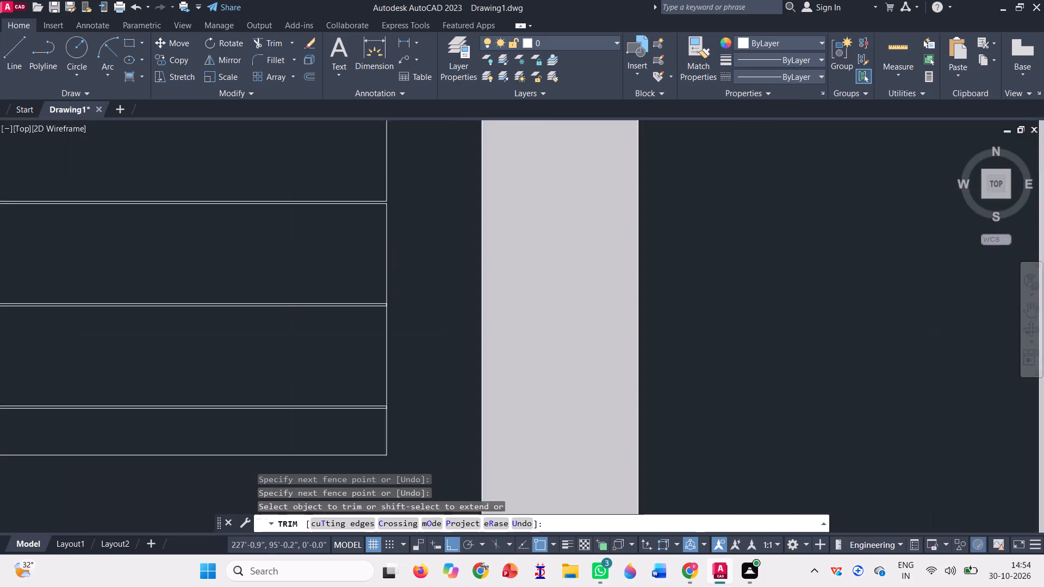
{"action": "scroll", "coordinate": [400, 328], "scroll_direction": "up", "scroll_amount": 1}
{"action": "scroll", "coordinate": [371, 264], "scroll_direction": "up", "scroll_amount": 5}
{"action": "left_click", "coordinate": [280, 327]}
{"action": "left_click", "coordinate": [355, 292]}
{"action": "scroll", "coordinate": [316, 254], "scroll_direction": "down", "scroll_amount": 7}
{"action": "scroll", "coordinate": [314, 359], "scroll_direction": "up", "scroll_amount": 8}
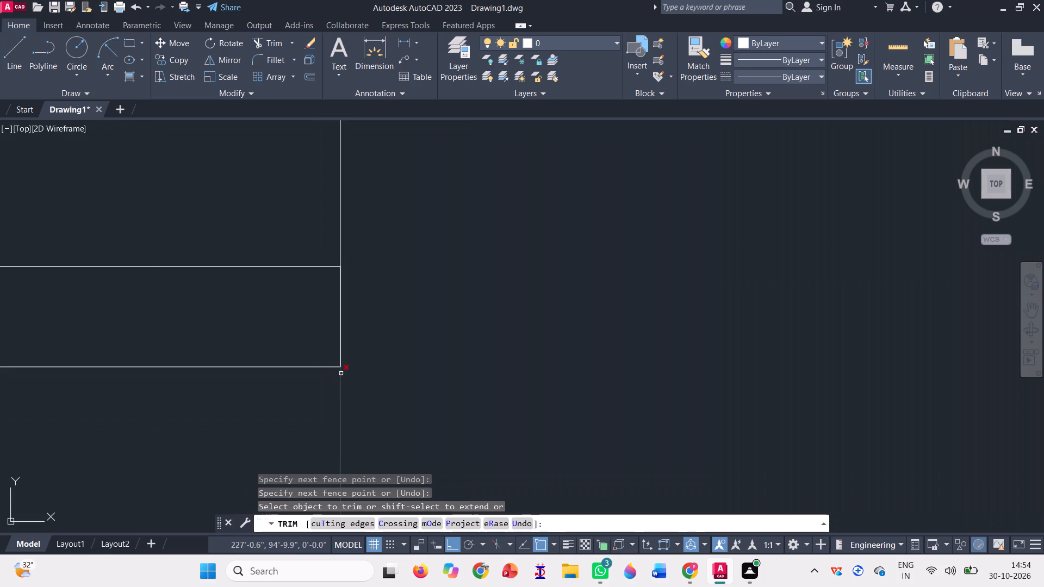
{"action": "left_click", "coordinate": [317, 337]}
{"action": "left_click", "coordinate": [491, 288]}
{"action": "scroll", "coordinate": [488, 302], "scroll_direction": "down", "scroll_amount": 10}
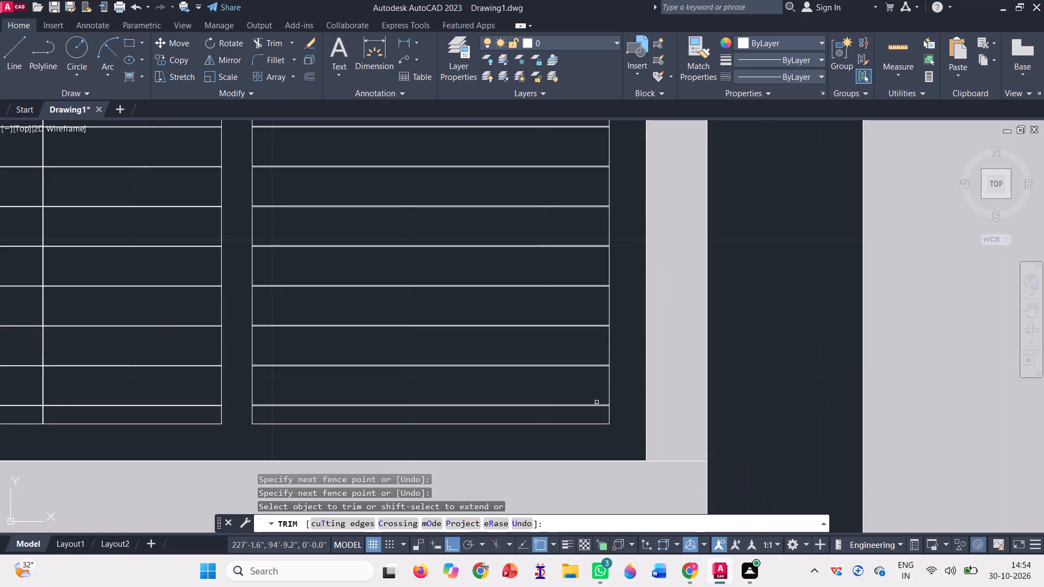
Trim the top frame edge between the double centre-bar lines in the left section of the upper louvred window.
{"action": "scroll", "coordinate": [596, 402], "scroll_direction": "down", "scroll_amount": 2}
{"action": "scroll", "coordinate": [359, 365], "scroll_direction": "down", "scroll_amount": 2}
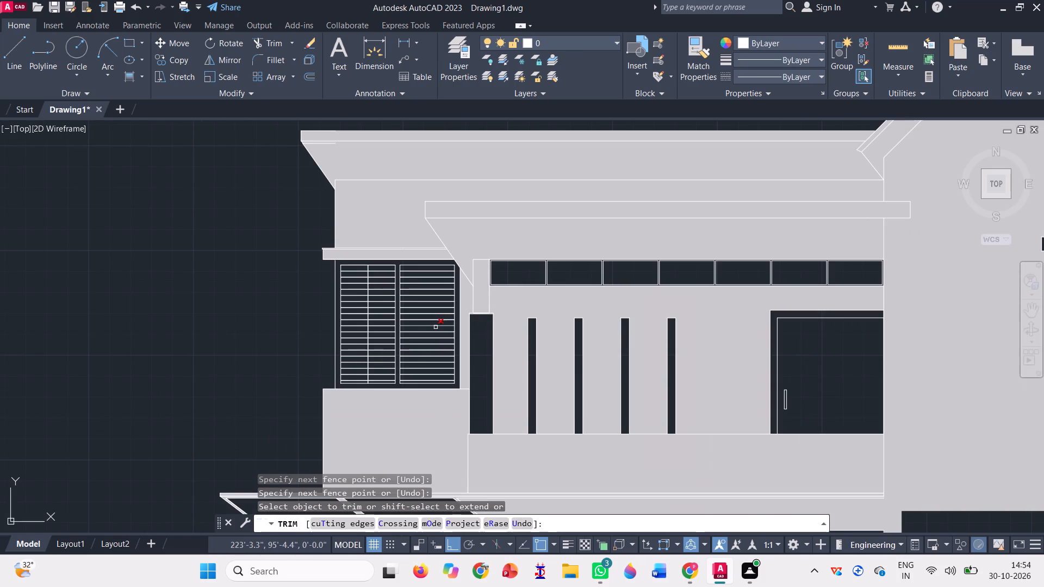
{"action": "scroll", "coordinate": [365, 252], "scroll_direction": "up", "scroll_amount": 3}
{"action": "scroll", "coordinate": [375, 315], "scroll_direction": "up", "scroll_amount": 4}
{"action": "scroll", "coordinate": [353, 240], "scroll_direction": "up", "scroll_amount": 2}
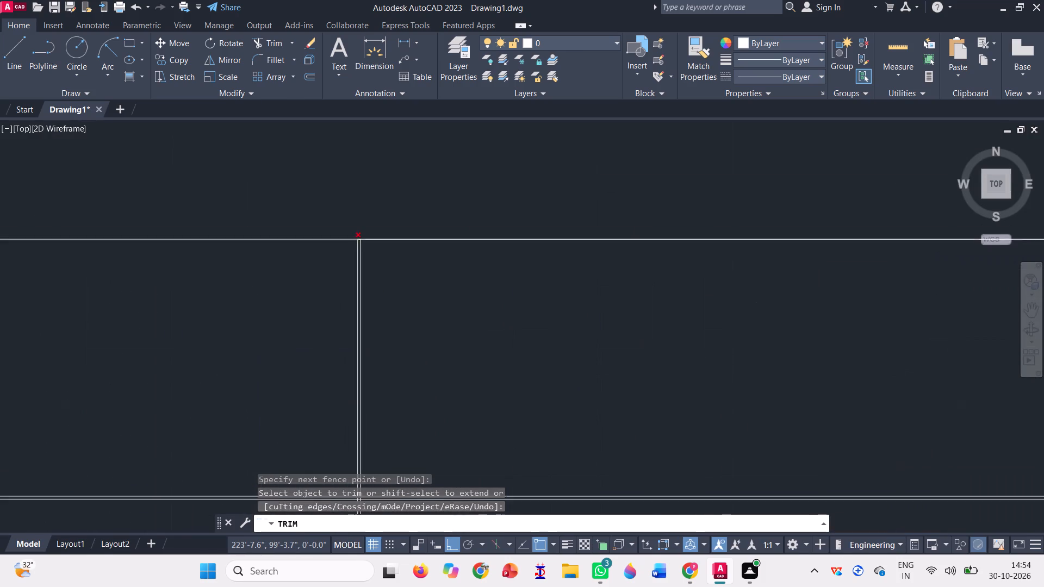
{"action": "scroll", "coordinate": [353, 240], "scroll_direction": "up", "scroll_amount": 6}
{"action": "left_click", "coordinate": [335, 218]}
{"action": "left_click", "coordinate": [344, 178]}
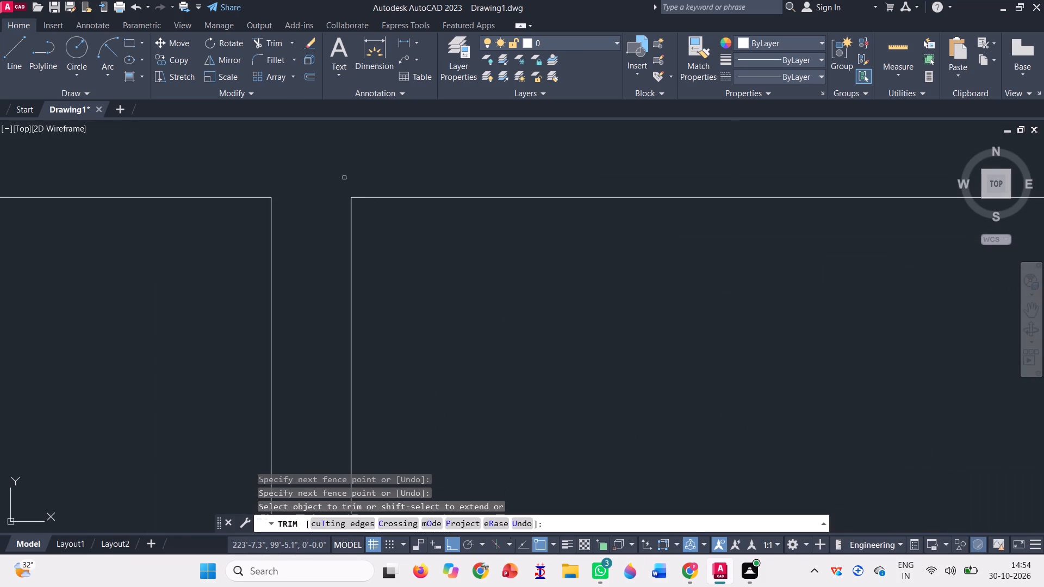
Trim the bottom frame edge between the same double centre-bar lines of the upper louvred window.
{"action": "scroll", "coordinate": [326, 182], "scroll_direction": "down", "scroll_amount": 14}
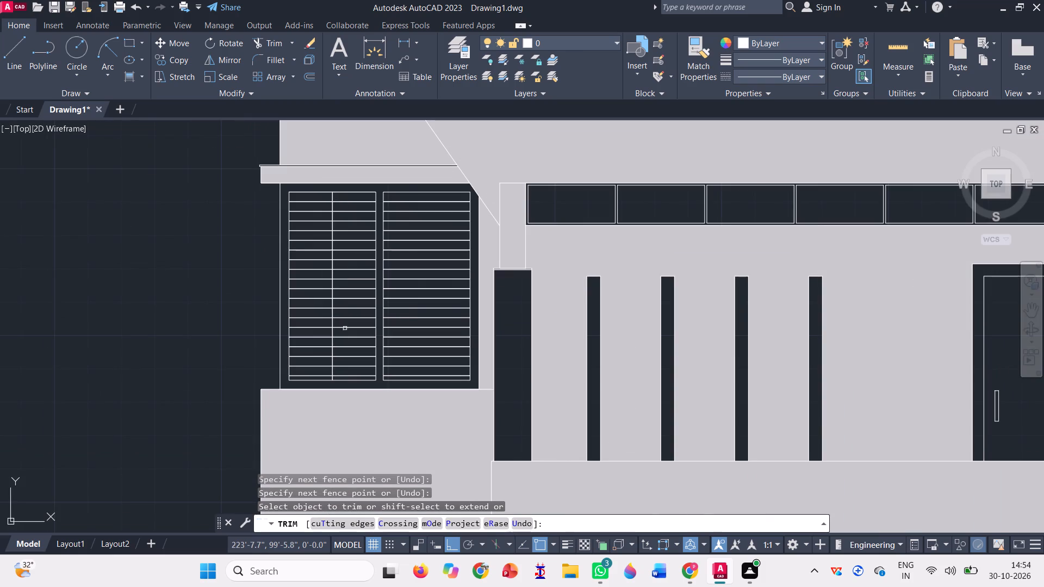
{"action": "scroll", "coordinate": [341, 354], "scroll_direction": "up", "scroll_amount": 3}
{"action": "scroll", "coordinate": [339, 321], "scroll_direction": "down", "scroll_amount": 2}
{"action": "scroll", "coordinate": [322, 392], "scroll_direction": "up", "scroll_amount": 4}
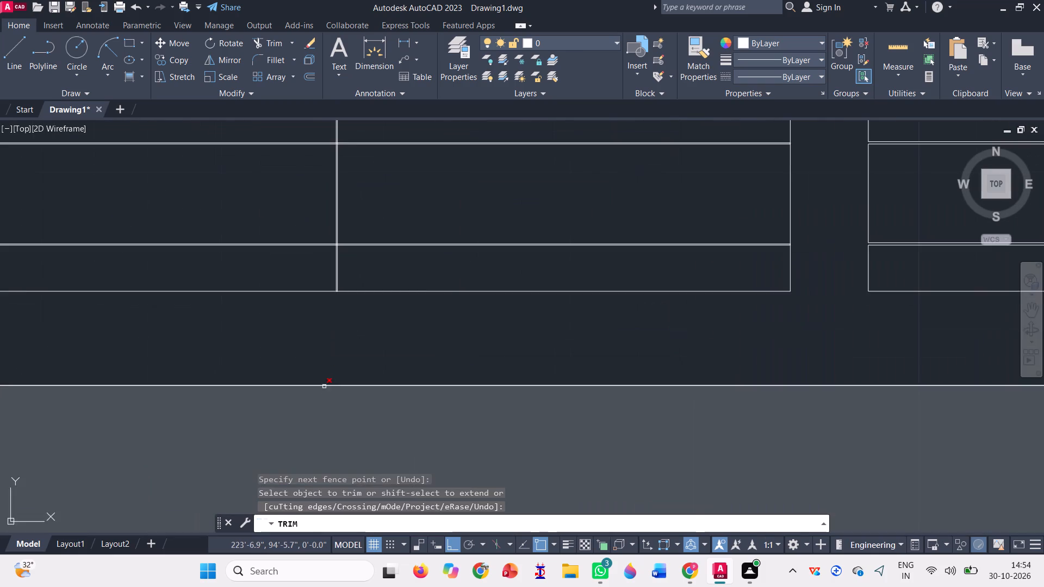
{"action": "scroll", "coordinate": [344, 310], "scroll_direction": "up", "scroll_amount": 4}
{"action": "scroll", "coordinate": [298, 183], "scroll_direction": "up", "scroll_amount": 4}
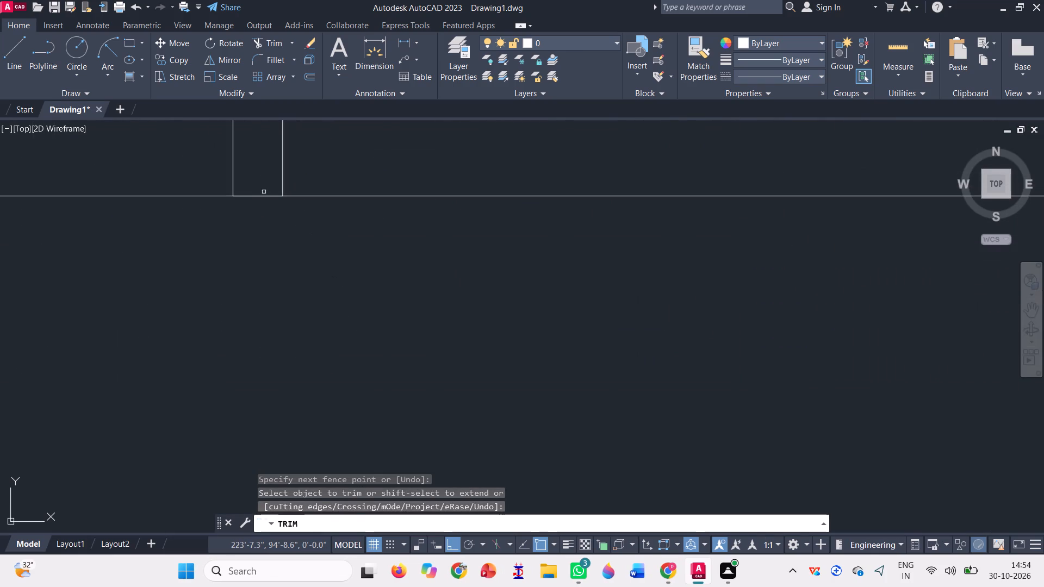
{"action": "left_click", "coordinate": [262, 190]}
{"action": "left_click", "coordinate": [262, 235]}
{"action": "scroll", "coordinate": [280, 272], "scroll_direction": "down", "scroll_amount": 4}
{"action": "key", "text": "Escape"}
Trim the top frame edge between the two louvred sections of the ground-floor corner window.
{"action": "scroll", "coordinate": [263, 309], "scroll_direction": "down", "scroll_amount": 6}
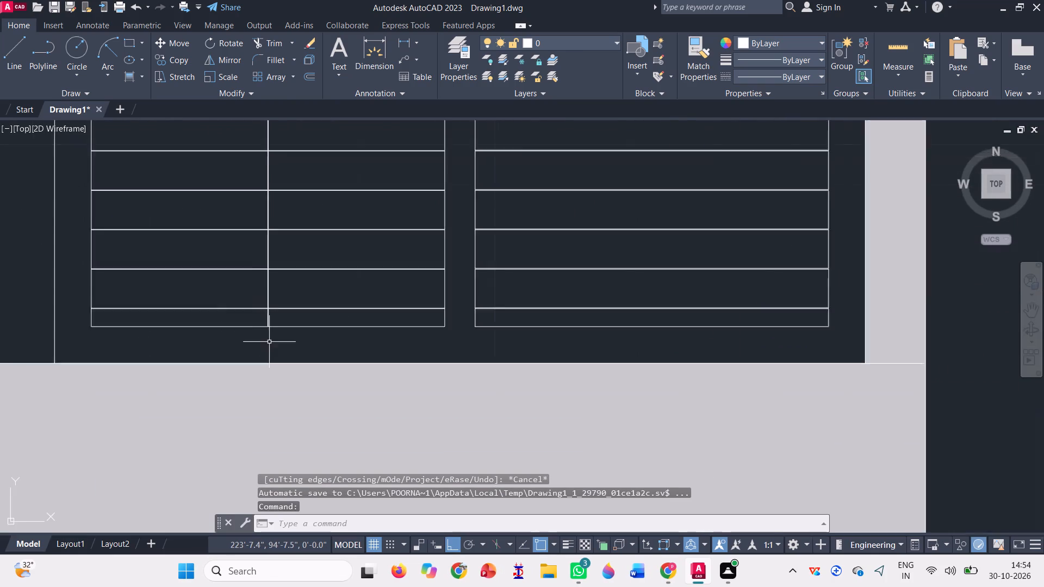
{"action": "scroll", "coordinate": [269, 342], "scroll_direction": "down", "scroll_amount": 3}
{"action": "scroll", "coordinate": [268, 222], "scroll_direction": "down", "scroll_amount": 3}
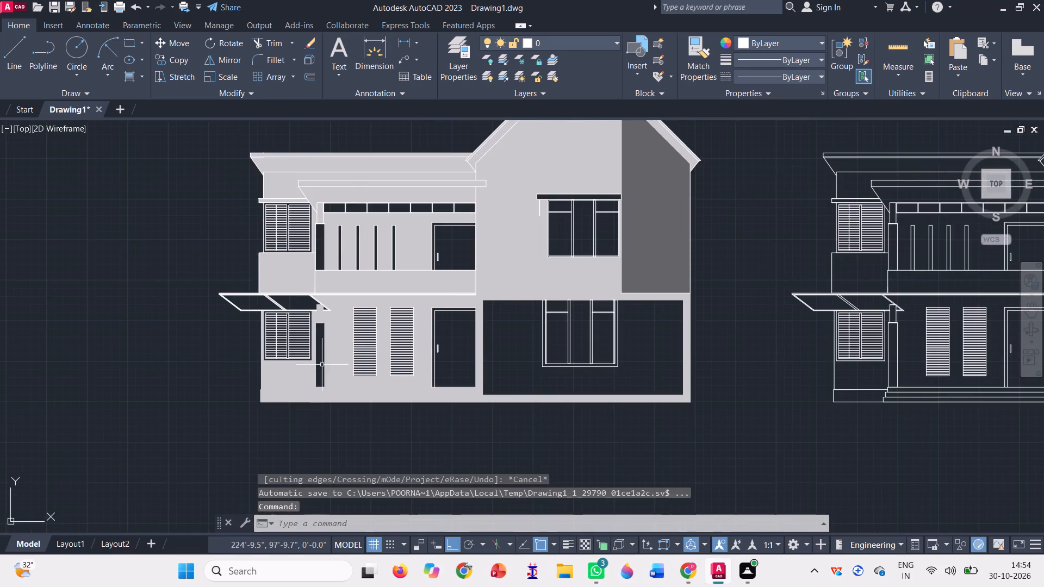
{"action": "scroll", "coordinate": [322, 365], "scroll_direction": "up", "scroll_amount": 1}
{"action": "scroll", "coordinate": [279, 299], "scroll_direction": "up", "scroll_amount": 4}
{"action": "scroll", "coordinate": [259, 229], "scroll_direction": "down", "scroll_amount": 2}
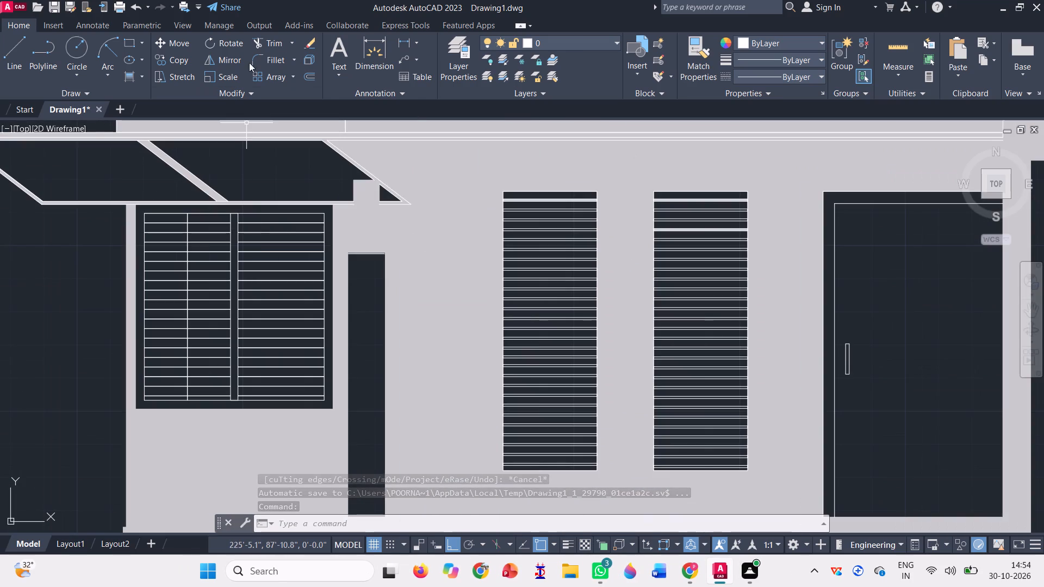
{"action": "left_click", "coordinate": [281, 40]}
{"action": "scroll", "coordinate": [219, 202], "scroll_direction": "up", "scroll_amount": 4}
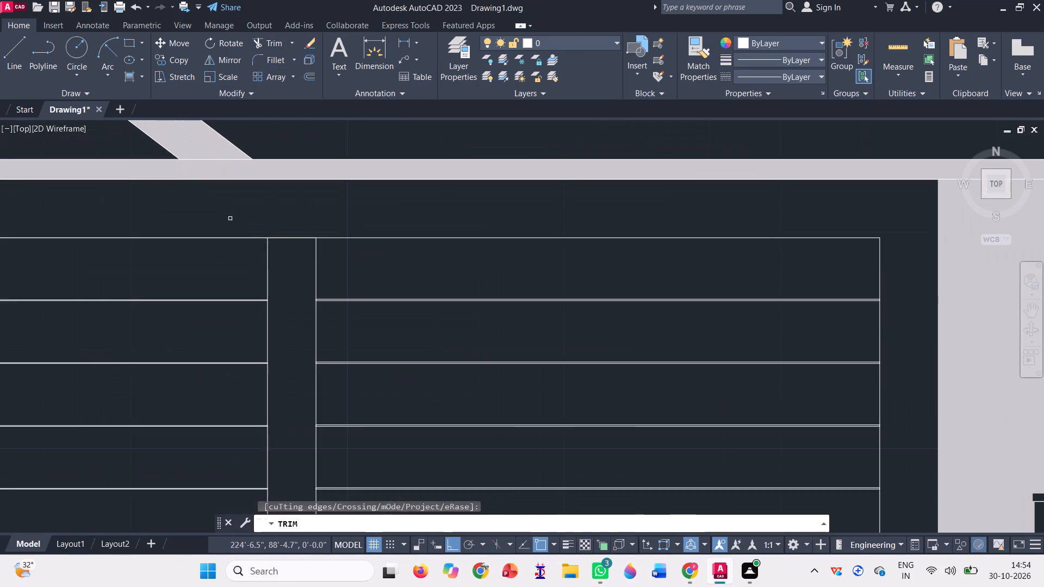
{"action": "left_click", "coordinate": [287, 235]}
{"action": "left_click", "coordinate": [283, 257]}
Trim the bottom frame edge between the two louvred sections of the ground-floor corner window.
{"action": "scroll", "coordinate": [290, 254], "scroll_direction": "down", "scroll_amount": 6}
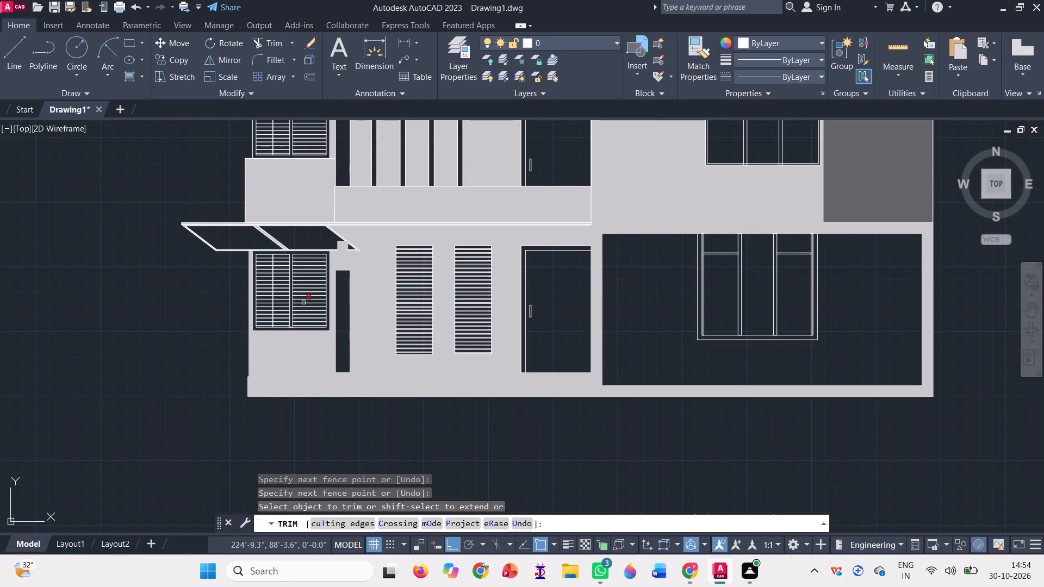
{"action": "scroll", "coordinate": [293, 330], "scroll_direction": "up", "scroll_amount": 7}
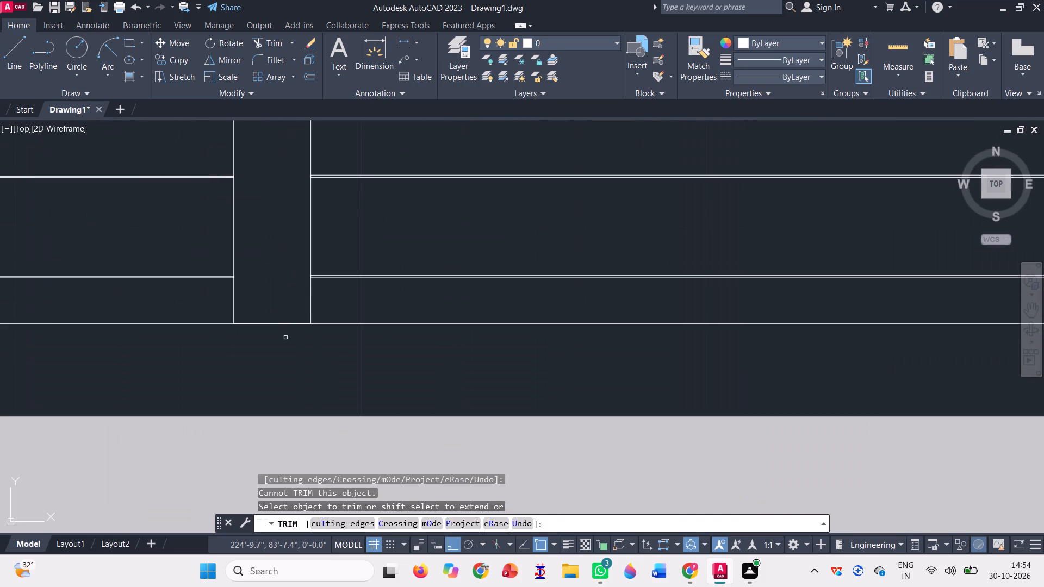
{"action": "left_click", "coordinate": [285, 338]}
{"action": "left_click", "coordinate": [284, 300]}
{"action": "scroll", "coordinate": [263, 324], "scroll_direction": "down", "scroll_amount": 6}
{"action": "key", "text": "Escape"}
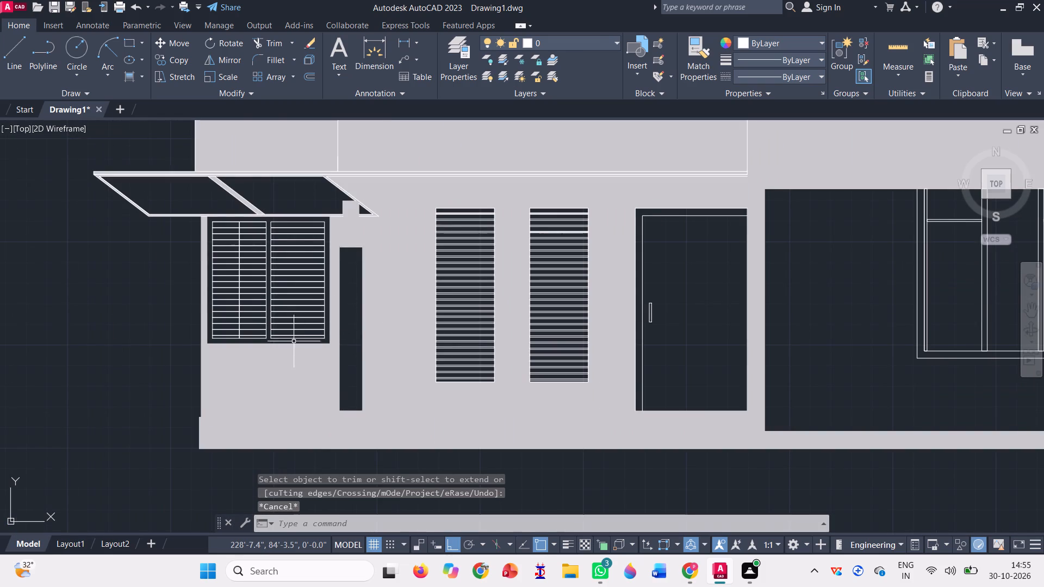
Fill the upper-storey strip window's frame with a solid hatch in the recent brown colour DIC 239 (168,95,18).
{"action": "scroll", "coordinate": [294, 341], "scroll_direction": "down", "scroll_amount": 3}
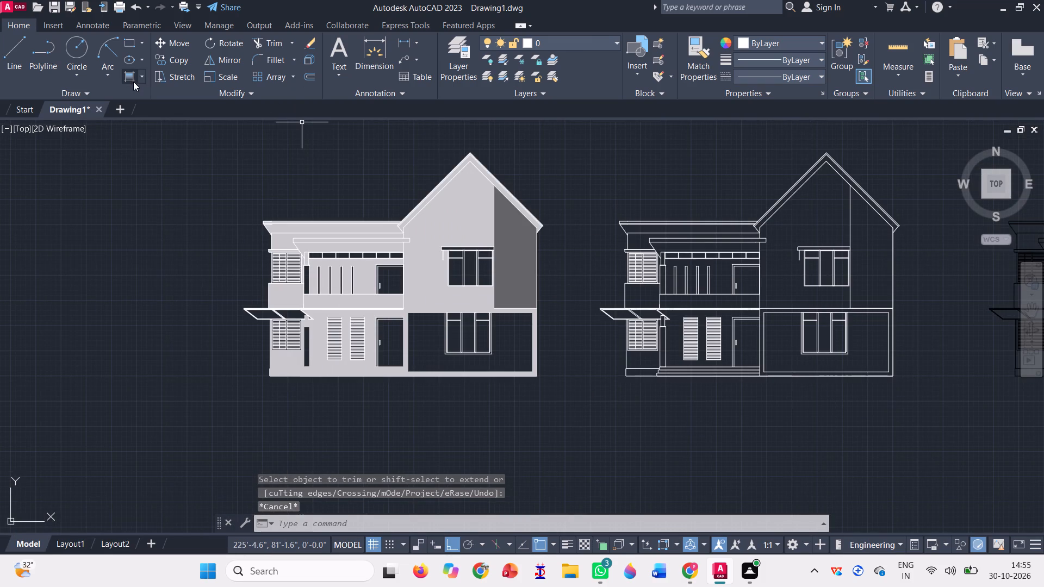
{"action": "left_click", "coordinate": [132, 81]}
{"action": "scroll", "coordinate": [188, 77], "scroll_direction": "up", "scroll_amount": 1}
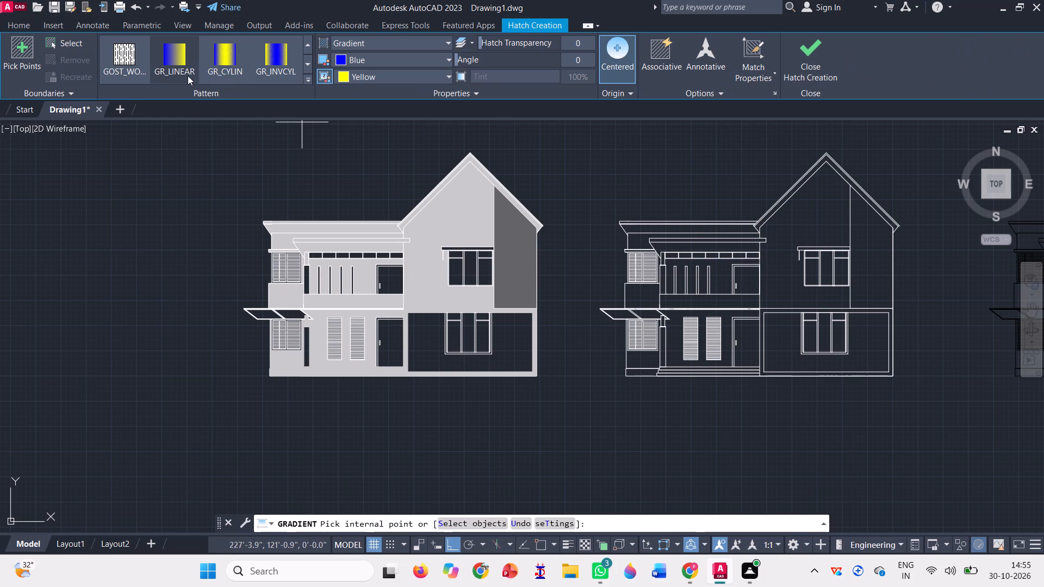
{"action": "scroll", "coordinate": [188, 76], "scroll_direction": "up", "scroll_amount": 15}
{"action": "left_click", "coordinate": [128, 57]}
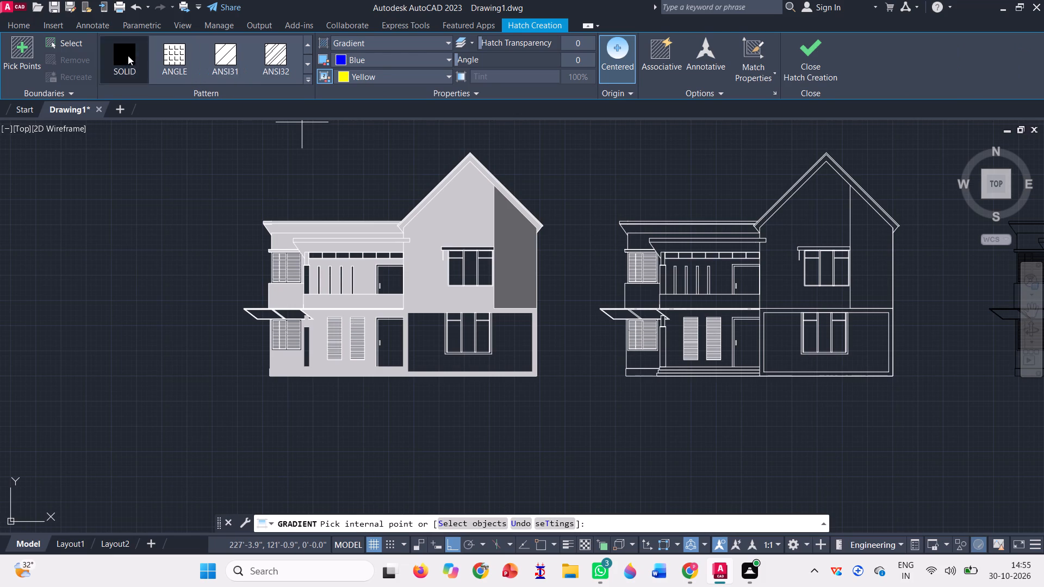
{"action": "left_click", "coordinate": [411, 58]}
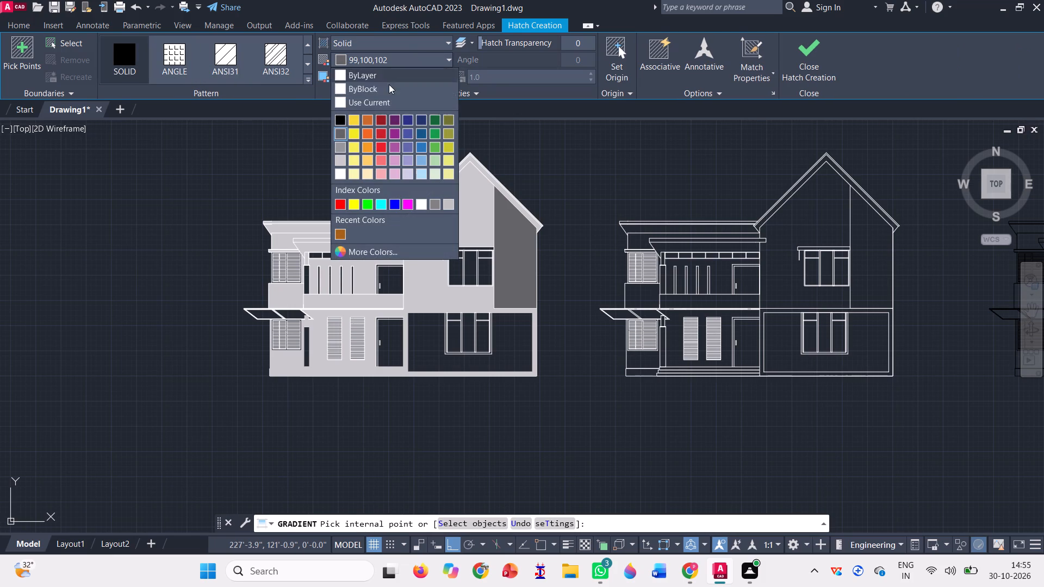
{"action": "left_click", "coordinate": [338, 232]}
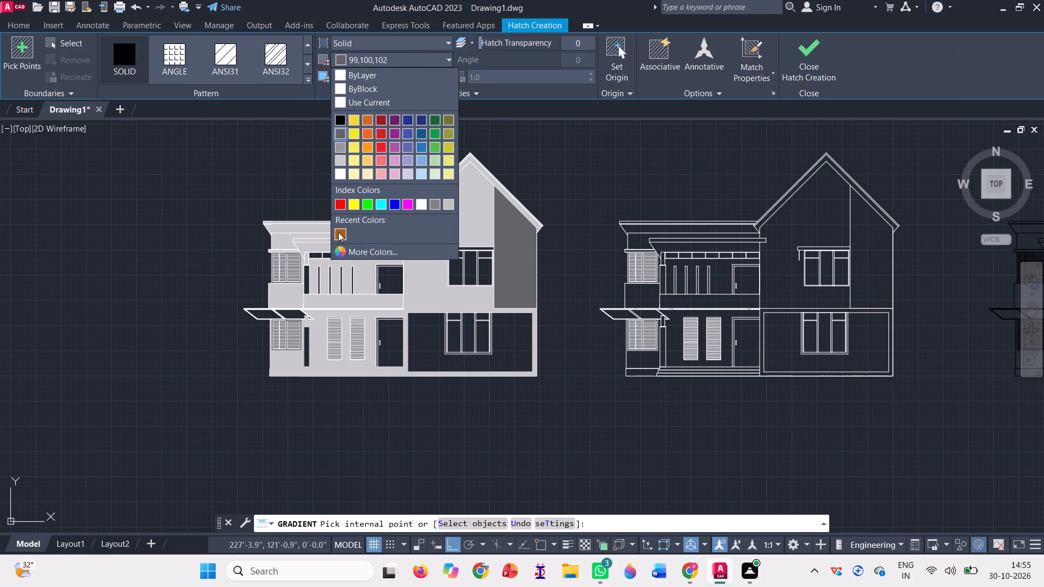
{"action": "scroll", "coordinate": [325, 288], "scroll_direction": "up", "scroll_amount": 3}
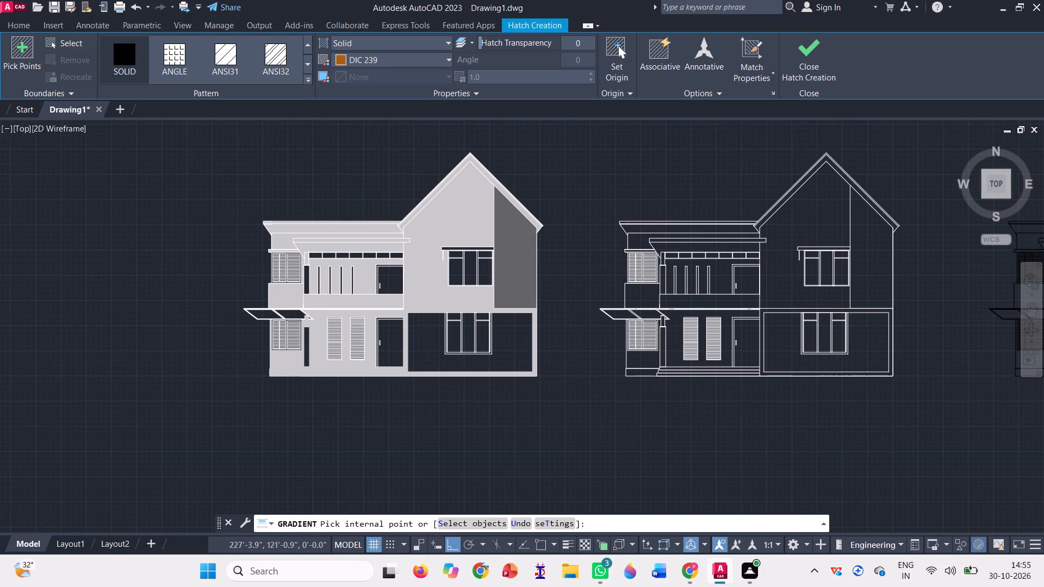
{"action": "scroll", "coordinate": [334, 252], "scroll_direction": "up", "scroll_amount": 4}
{"action": "scroll", "coordinate": [183, 172], "scroll_direction": "up", "scroll_amount": 5}
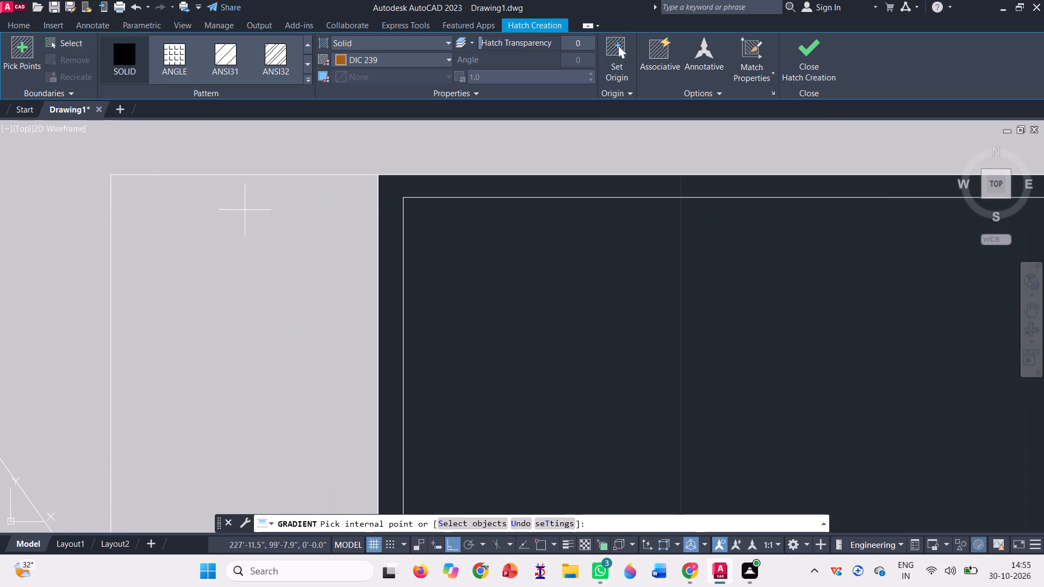
{"action": "left_click", "coordinate": [397, 193]}
Add the frame of the upper louvred window to the brown solid hatch.
{"action": "scroll", "coordinate": [382, 236], "scroll_direction": "down", "scroll_amount": 6}
{"action": "scroll", "coordinate": [451, 233], "scroll_direction": "up", "scroll_amount": 2}
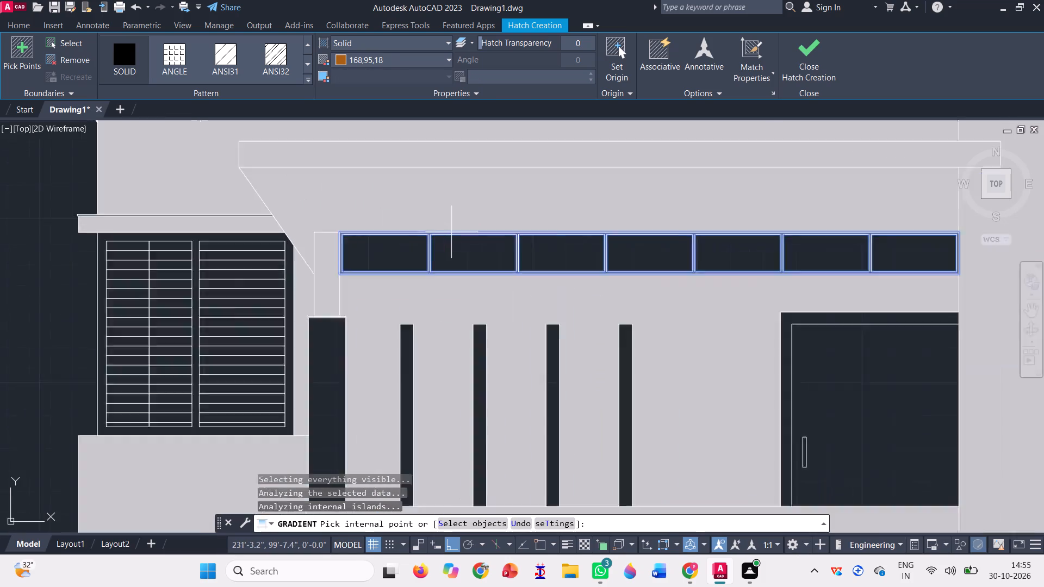
{"action": "scroll", "coordinate": [451, 232], "scroll_direction": "up", "scroll_amount": 2}
{"action": "scroll", "coordinate": [456, 242], "scroll_direction": "down", "scroll_amount": 6}
{"action": "scroll", "coordinate": [411, 252], "scroll_direction": "up", "scroll_amount": 4}
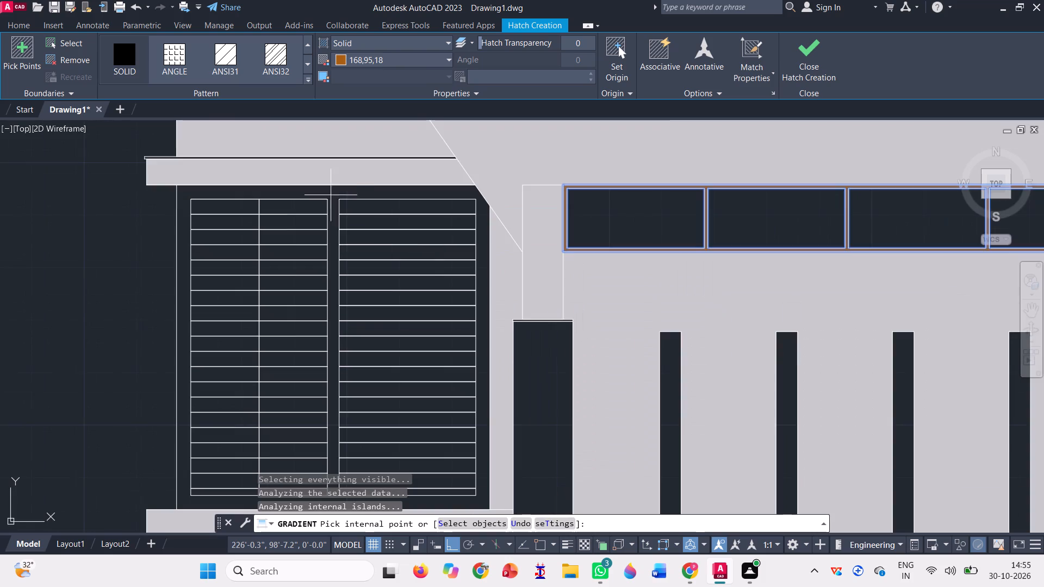
{"action": "scroll", "coordinate": [323, 188], "scroll_direction": "up", "scroll_amount": 3}
{"action": "left_click", "coordinate": [357, 202]}
Examine how the brown fill runs through the slats and centre bar of the upper louvred window.
{"action": "scroll", "coordinate": [386, 273], "scroll_direction": "up", "scroll_amount": 4}
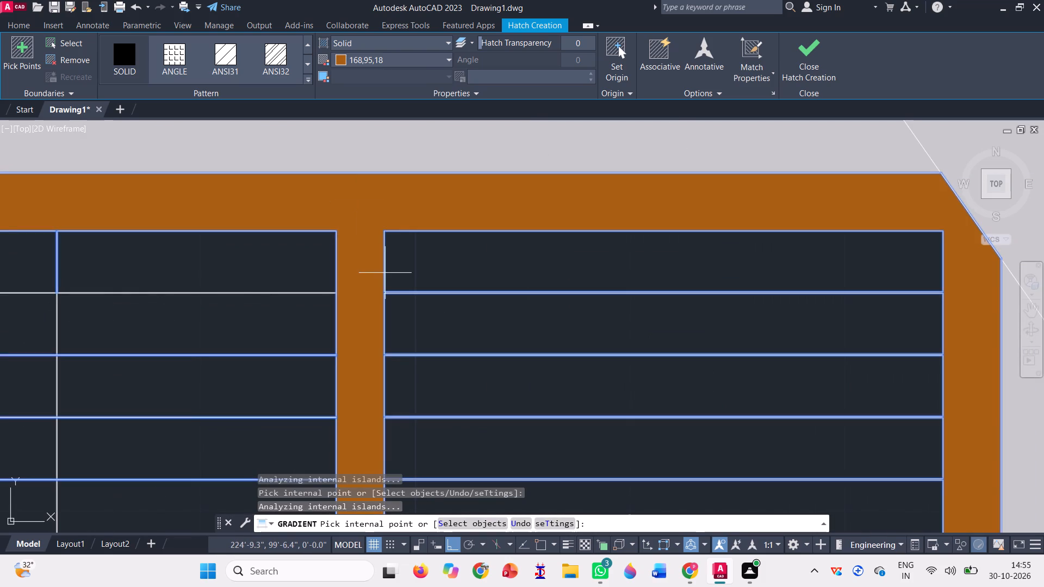
{"action": "scroll", "coordinate": [407, 301], "scroll_direction": "up", "scroll_amount": 3}
{"action": "scroll", "coordinate": [379, 289], "scroll_direction": "down", "scroll_amount": 6}
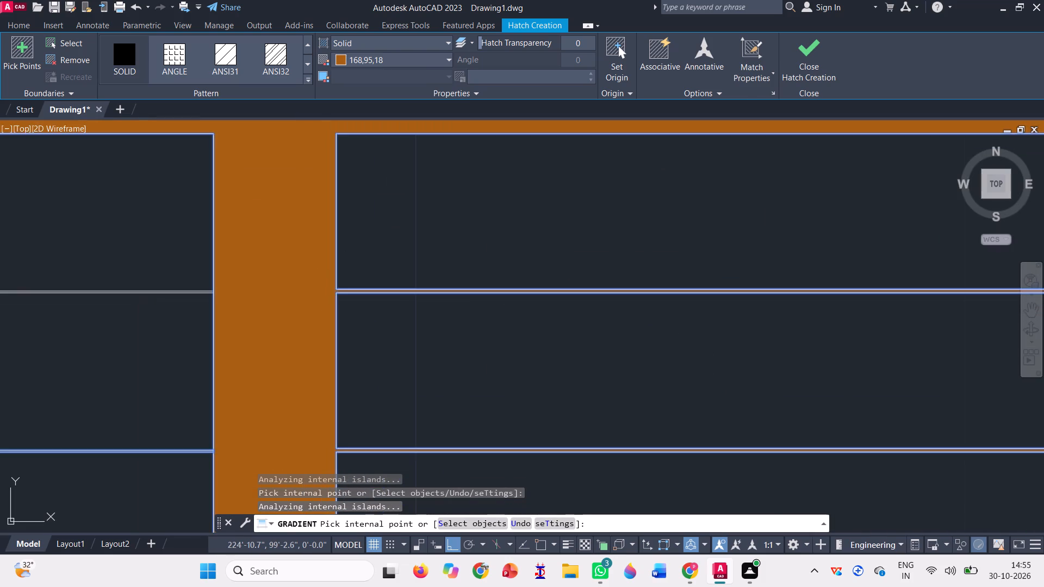
{"action": "scroll", "coordinate": [332, 257], "scroll_direction": "down", "scroll_amount": 7}
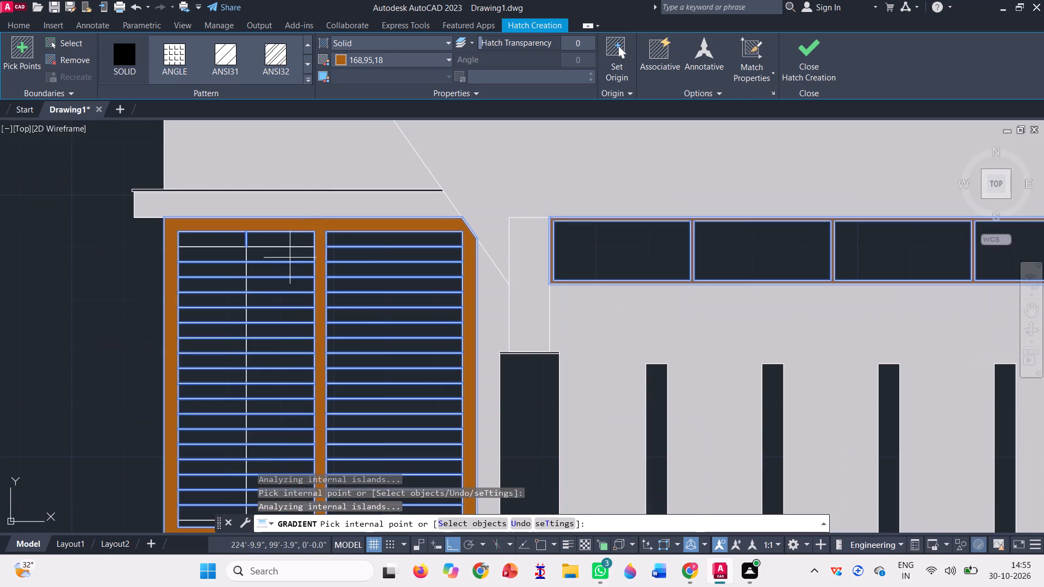
{"action": "scroll", "coordinate": [306, 278], "scroll_direction": "up", "scroll_amount": 7}
{"action": "scroll", "coordinate": [306, 276], "scroll_direction": "down", "scroll_amount": 6}
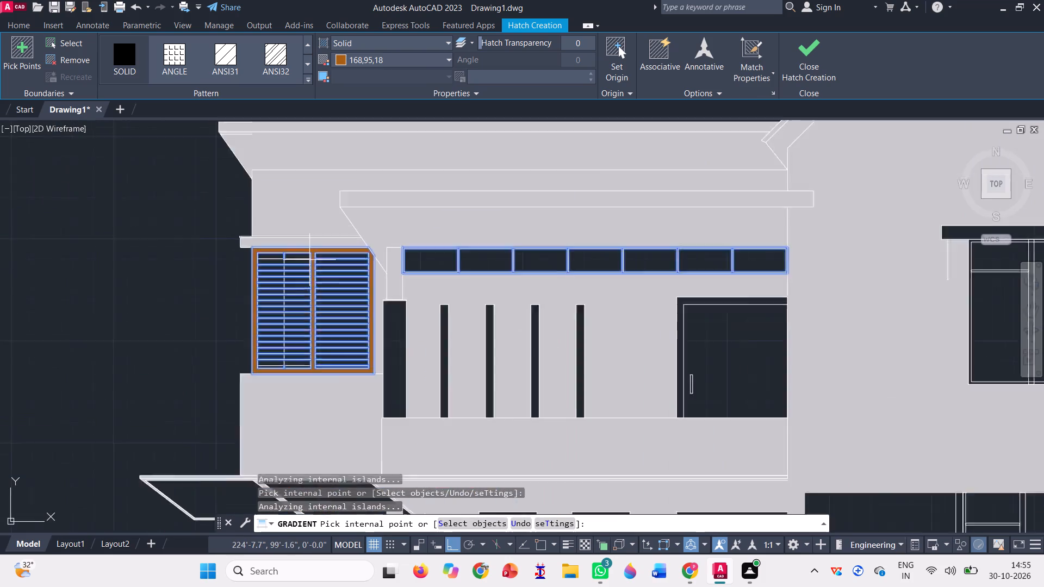
Add the frame and slats of the ground-floor louvred corner window to the brown solid hatch.
{"action": "scroll", "coordinate": [309, 260], "scroll_direction": "down", "scroll_amount": 1}
{"action": "scroll", "coordinate": [319, 381], "scroll_direction": "up", "scroll_amount": 4}
{"action": "scroll", "coordinate": [254, 283], "scroll_direction": "up", "scroll_amount": 3}
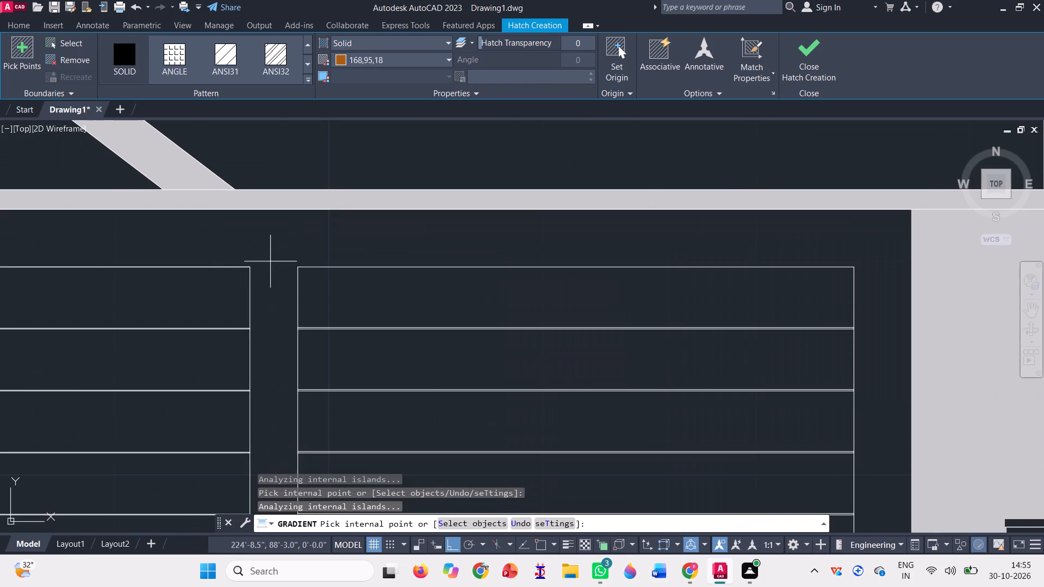
{"action": "left_click", "coordinate": [272, 258]}
{"action": "scroll", "coordinate": [291, 323], "scroll_direction": "up", "scroll_amount": 4}
{"action": "scroll", "coordinate": [326, 358], "scroll_direction": "up", "scroll_amount": 4}
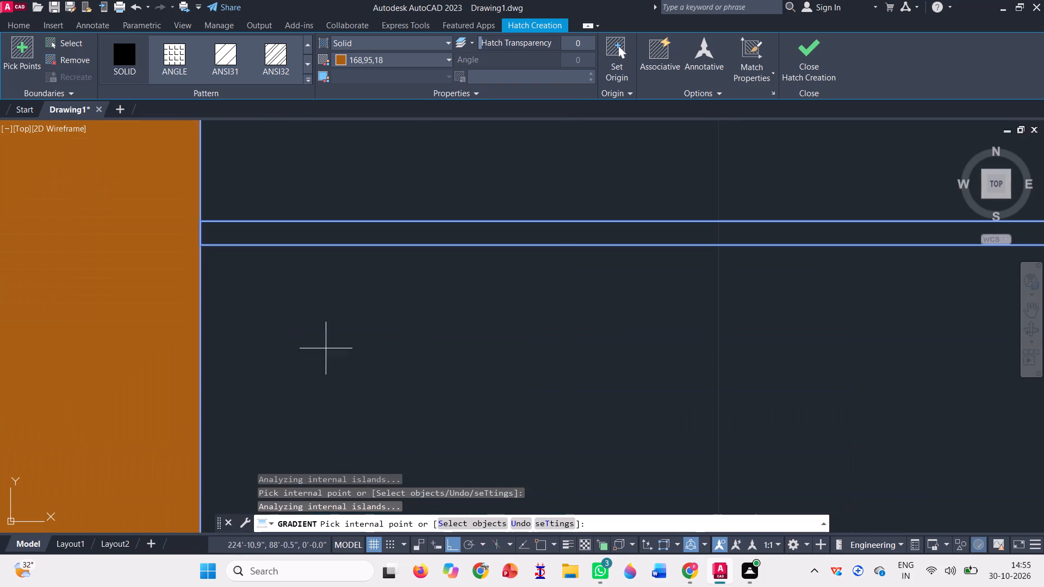
{"action": "left_click", "coordinate": [312, 239]}
{"action": "left_click", "coordinate": [282, 232]}
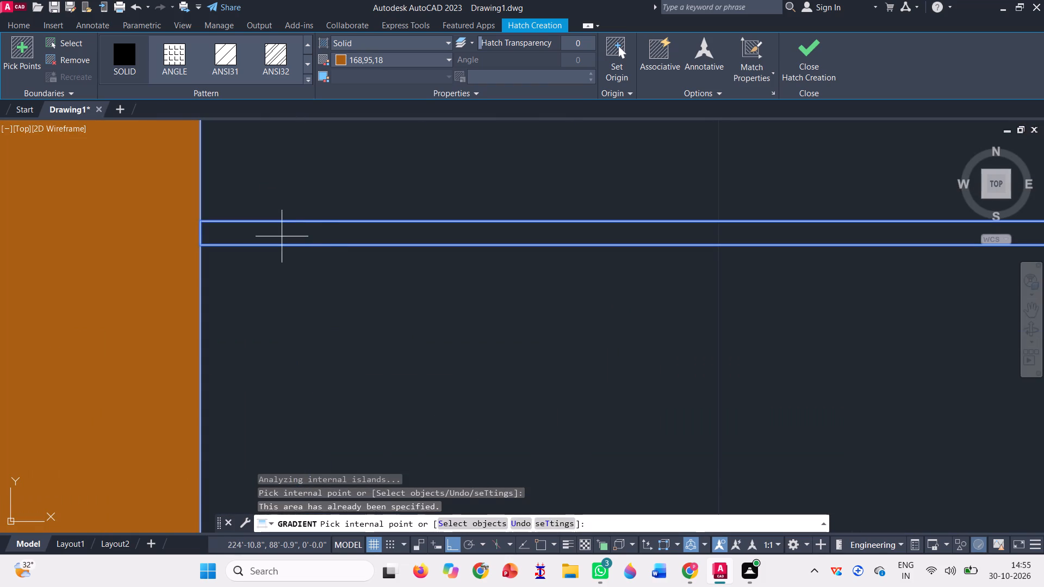
Add the top five slats of the first tall ground-floor louvre, beside the corner window, to the brown solid hatch.
{"action": "scroll", "coordinate": [278, 240], "scroll_direction": "down", "scroll_amount": 12}
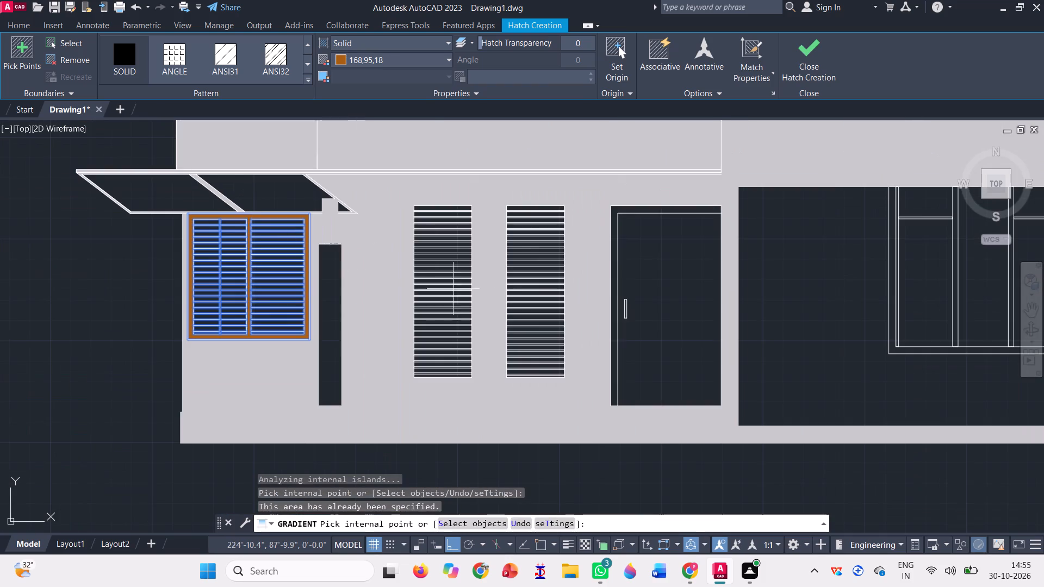
{"action": "scroll", "coordinate": [558, 224], "scroll_direction": "up", "scroll_amount": 3}
{"action": "scroll", "coordinate": [502, 192], "scroll_direction": "up", "scroll_amount": 4}
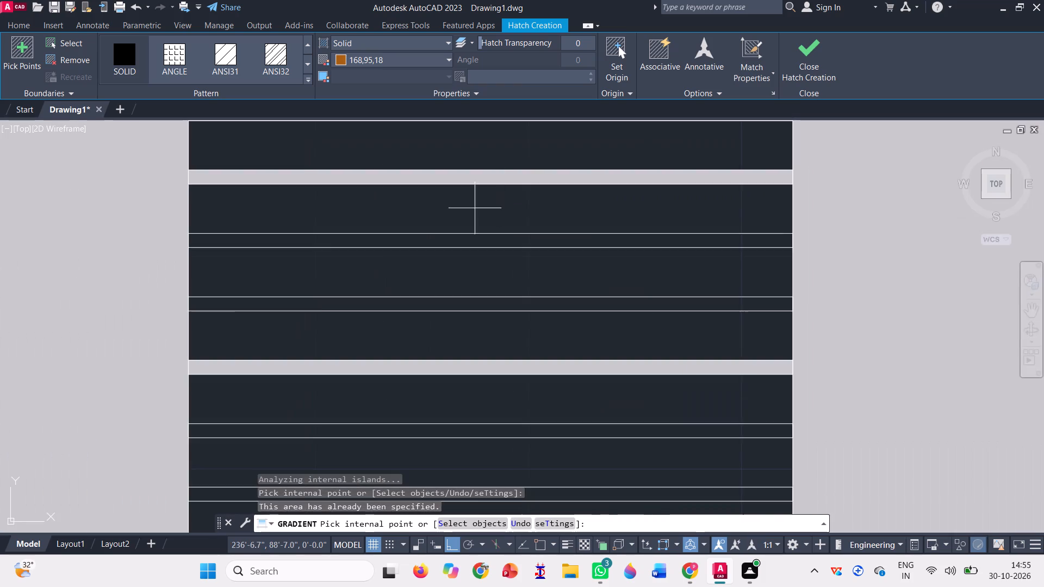
{"action": "scroll", "coordinate": [338, 235], "scroll_direction": "down", "scroll_amount": 4}
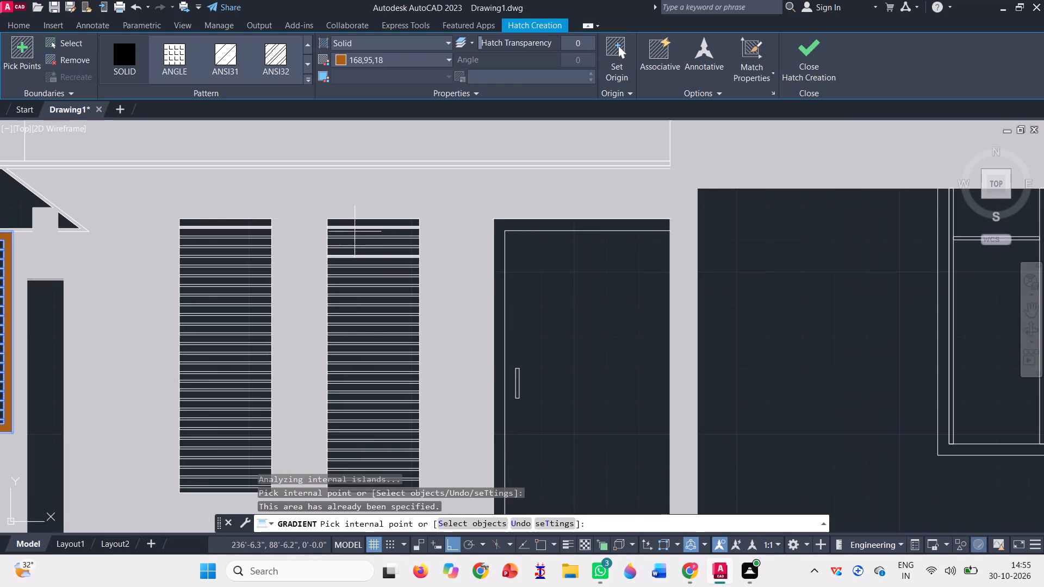
{"action": "scroll", "coordinate": [185, 224], "scroll_direction": "up", "scroll_amount": 3}
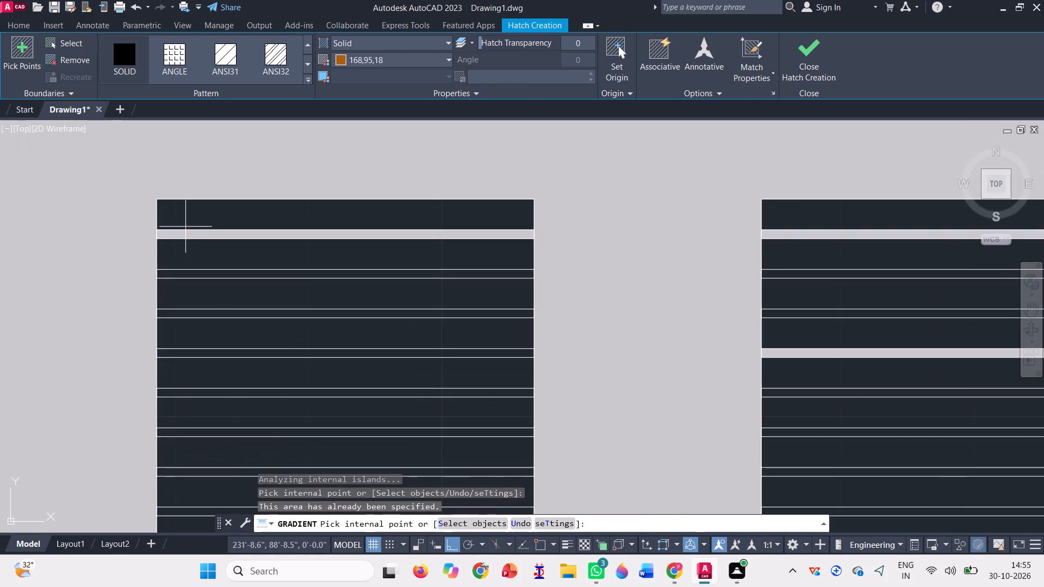
{"action": "scroll", "coordinate": [186, 234], "scroll_direction": "up", "scroll_amount": 3}
{"action": "left_click", "coordinate": [196, 236]}
{"action": "scroll", "coordinate": [196, 236], "scroll_direction": "down", "scroll_amount": 4}
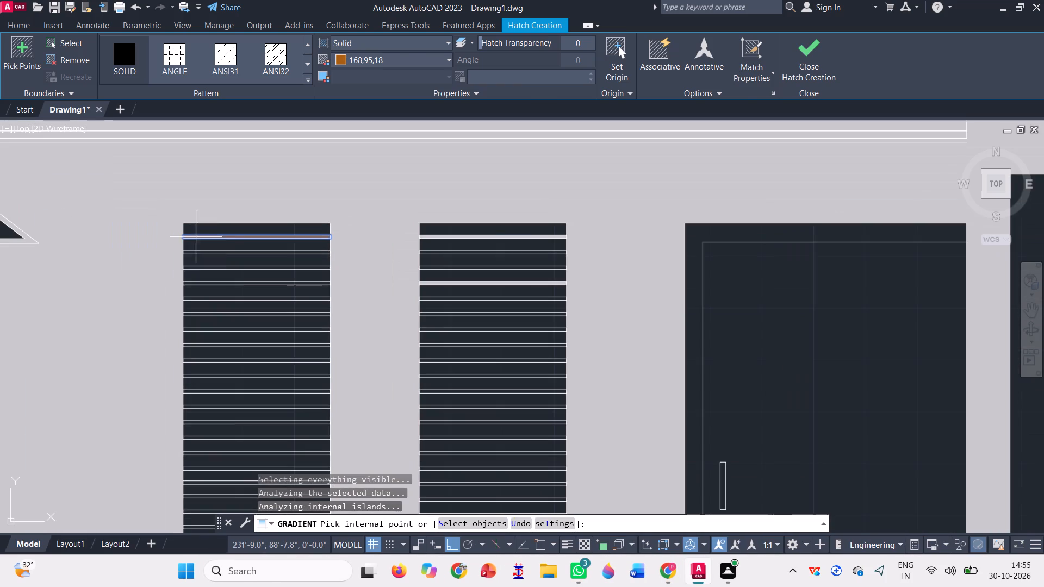
{"action": "scroll", "coordinate": [215, 281], "scroll_direction": "up", "scroll_amount": 3}
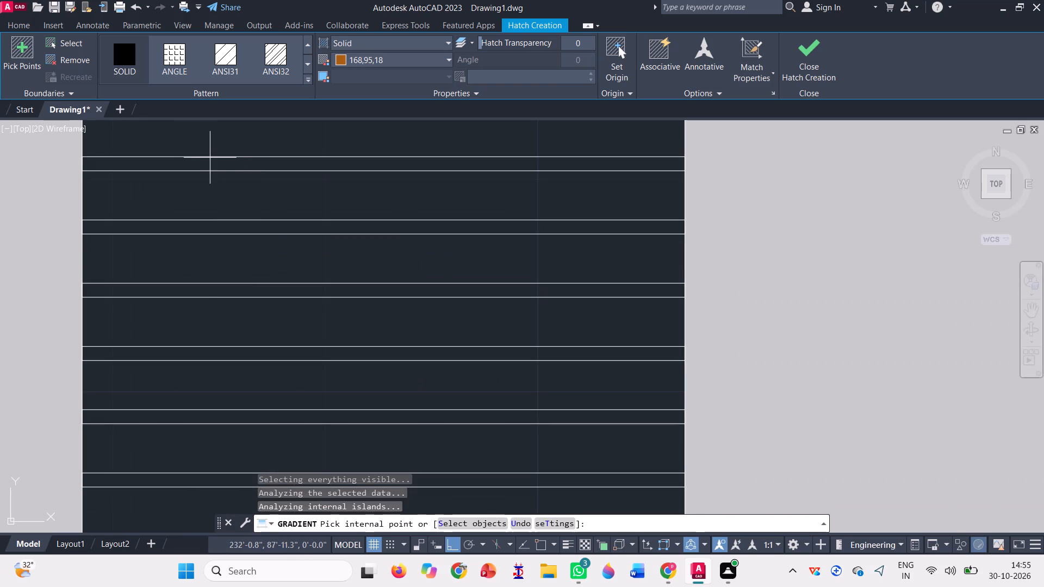
{"action": "left_click", "coordinate": [209, 166]}
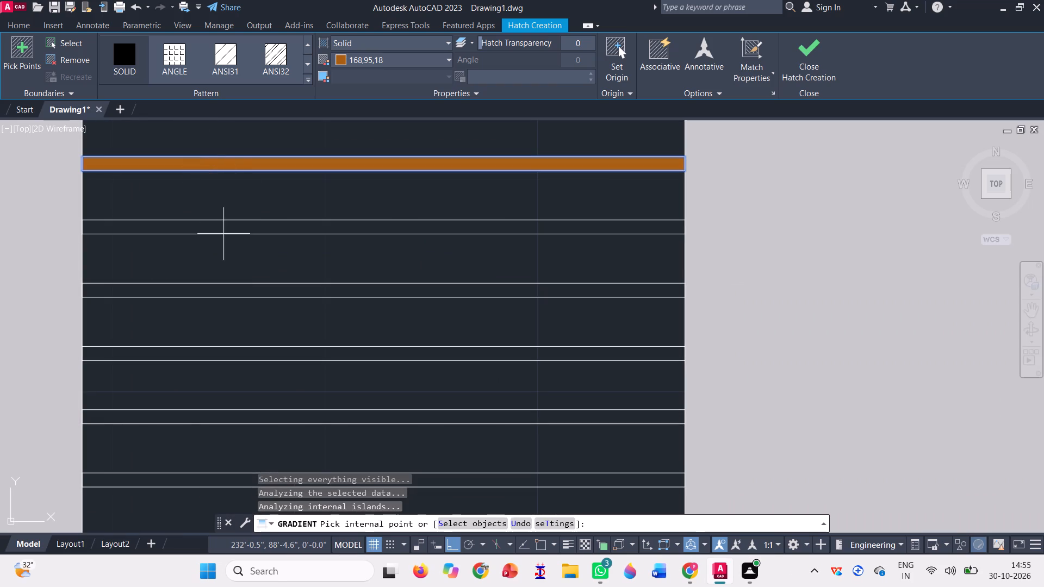
{"action": "left_click", "coordinate": [208, 226]}
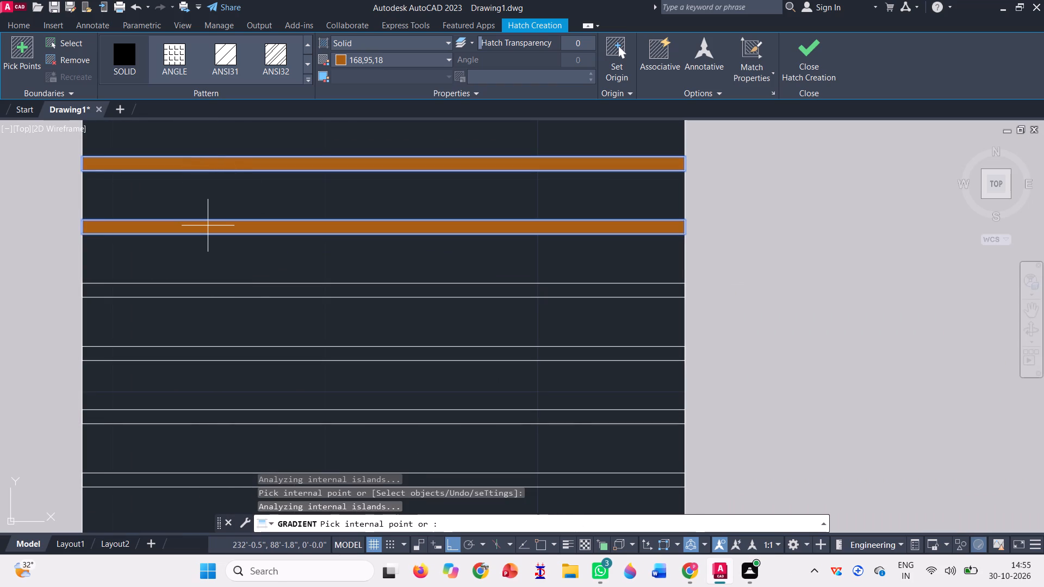
{"action": "left_click", "coordinate": [222, 289]}
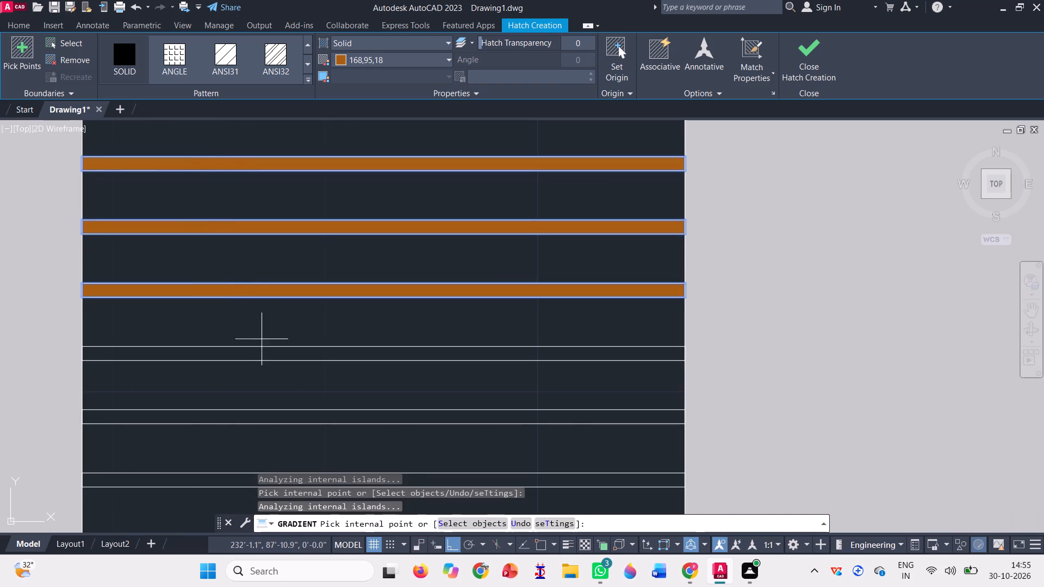
{"action": "left_click", "coordinate": [270, 356]}
Add the sixth and seventh slats from the top of the first tall louvre to the brown hatch.
{"action": "scroll", "coordinate": [243, 229], "scroll_direction": "down", "scroll_amount": 3}
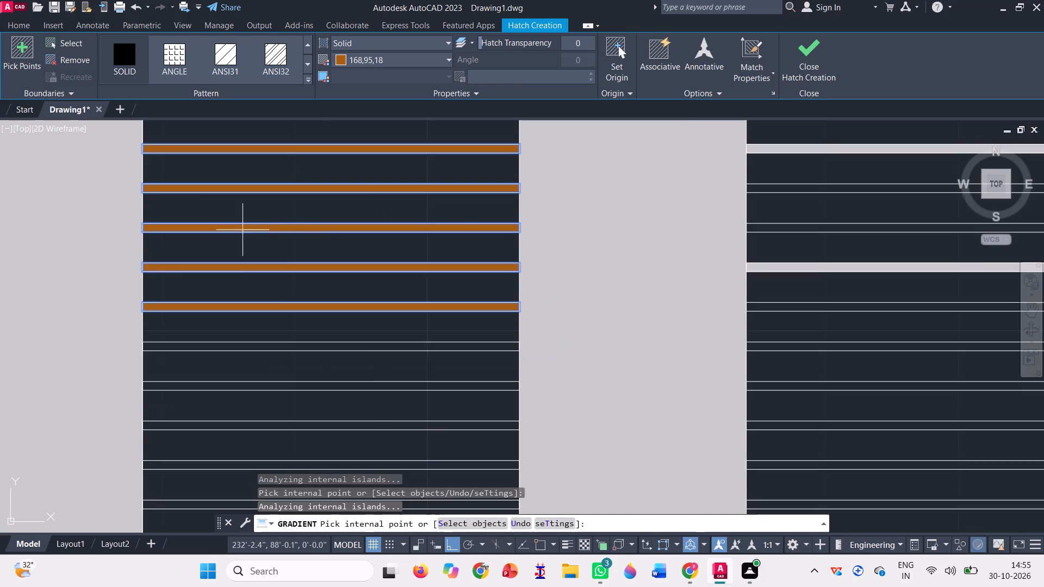
{"action": "scroll", "coordinate": [262, 247], "scroll_direction": "down", "scroll_amount": 2}
{"action": "scroll", "coordinate": [271, 330], "scroll_direction": "up", "scroll_amount": 2}
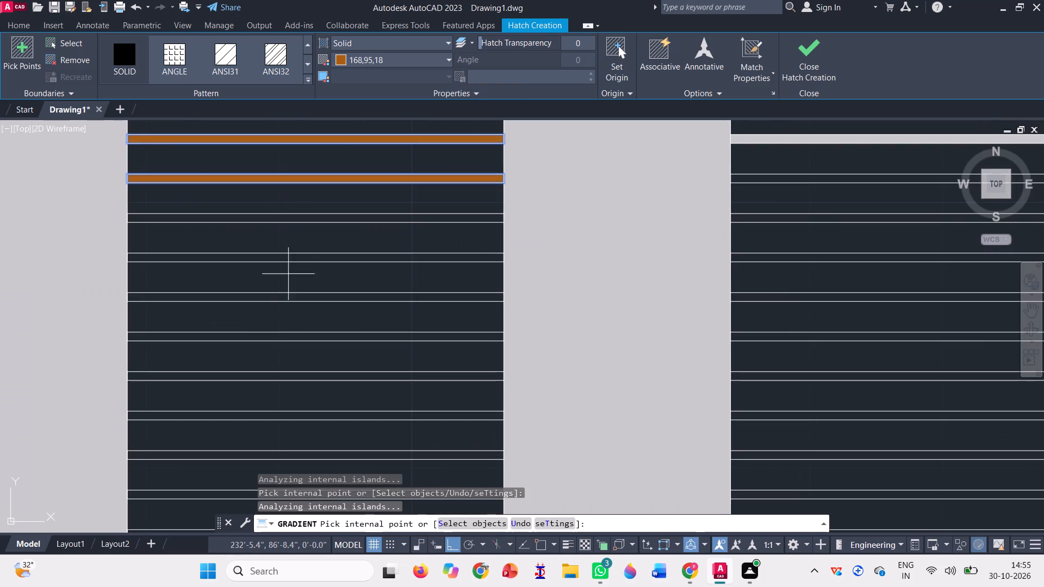
{"action": "left_click", "coordinate": [272, 220]}
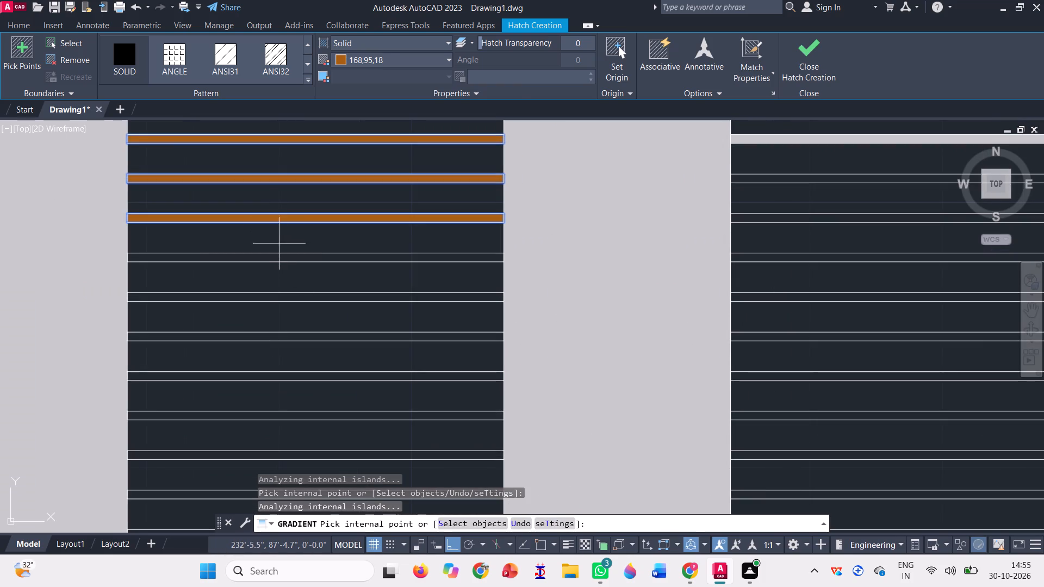
{"action": "left_click", "coordinate": [274, 256]}
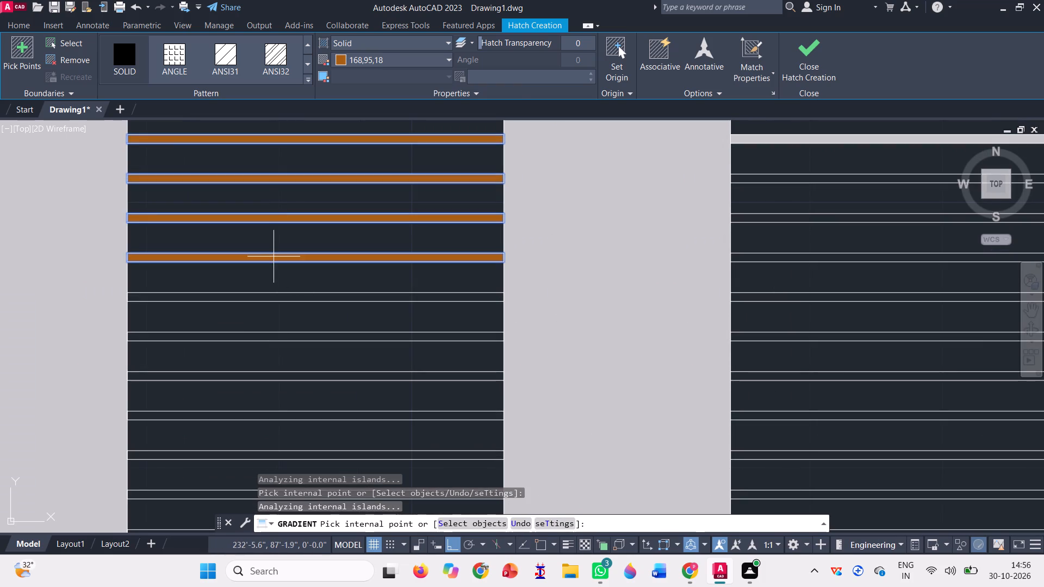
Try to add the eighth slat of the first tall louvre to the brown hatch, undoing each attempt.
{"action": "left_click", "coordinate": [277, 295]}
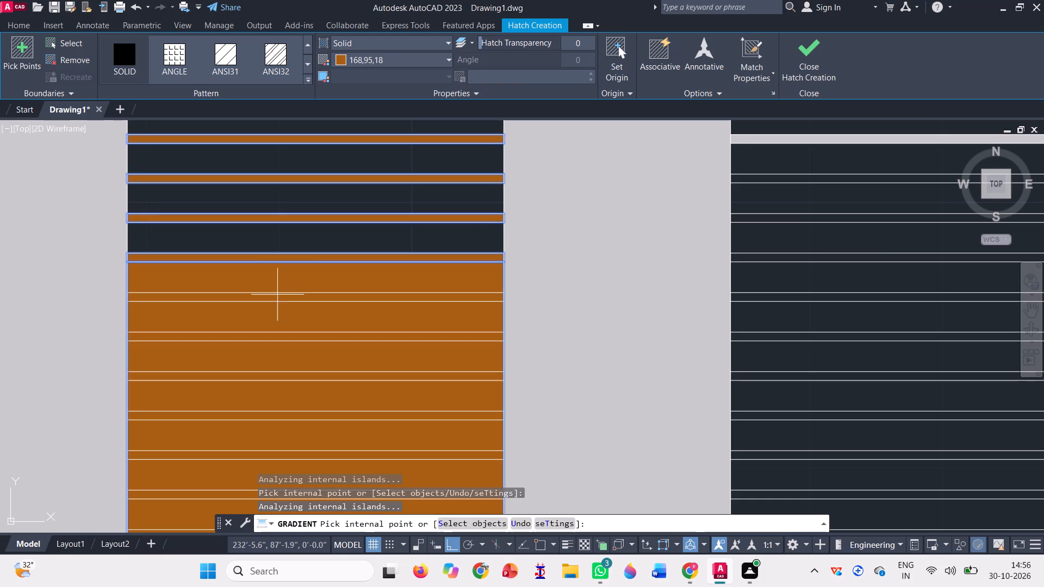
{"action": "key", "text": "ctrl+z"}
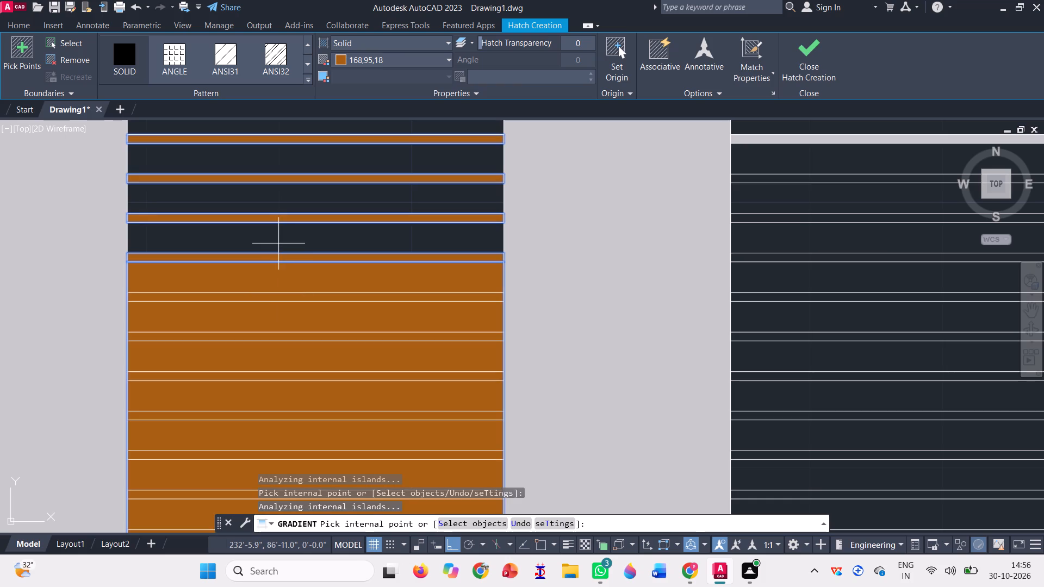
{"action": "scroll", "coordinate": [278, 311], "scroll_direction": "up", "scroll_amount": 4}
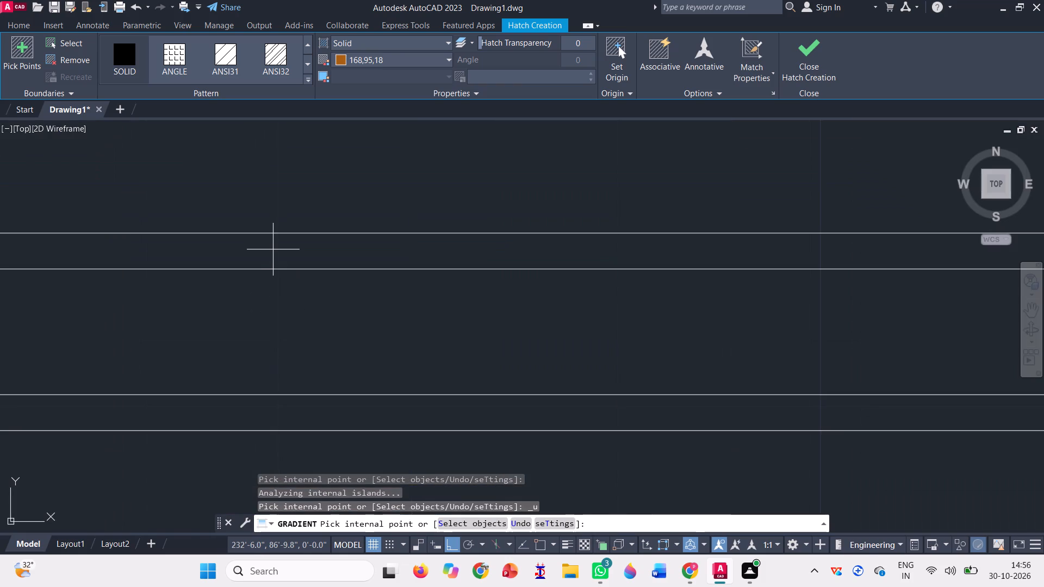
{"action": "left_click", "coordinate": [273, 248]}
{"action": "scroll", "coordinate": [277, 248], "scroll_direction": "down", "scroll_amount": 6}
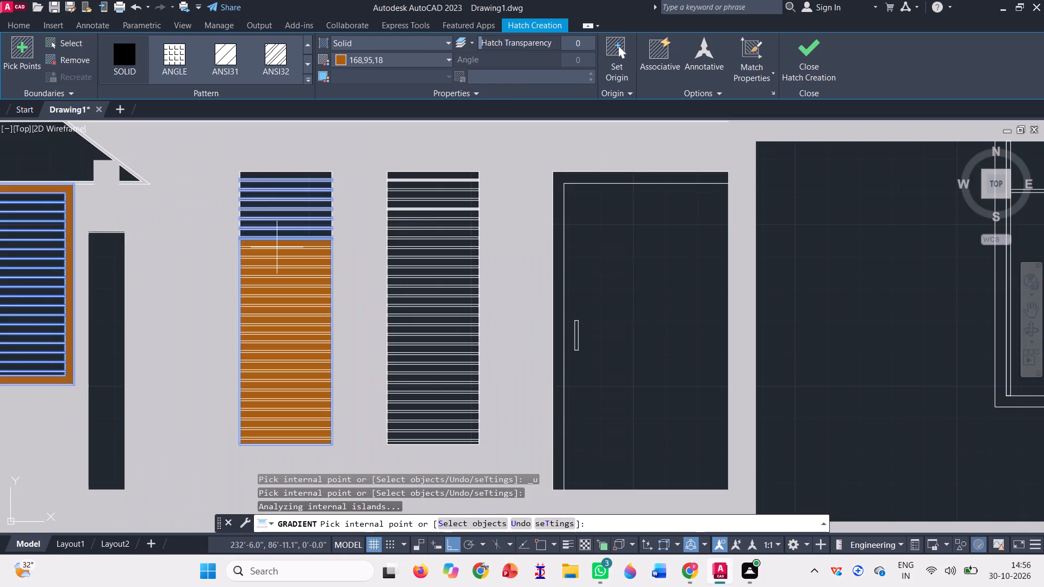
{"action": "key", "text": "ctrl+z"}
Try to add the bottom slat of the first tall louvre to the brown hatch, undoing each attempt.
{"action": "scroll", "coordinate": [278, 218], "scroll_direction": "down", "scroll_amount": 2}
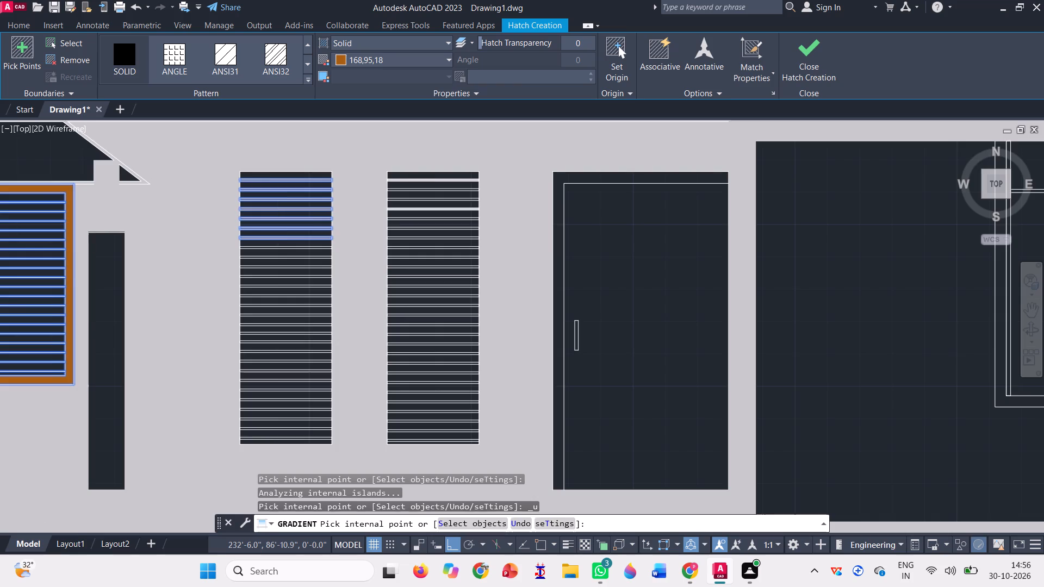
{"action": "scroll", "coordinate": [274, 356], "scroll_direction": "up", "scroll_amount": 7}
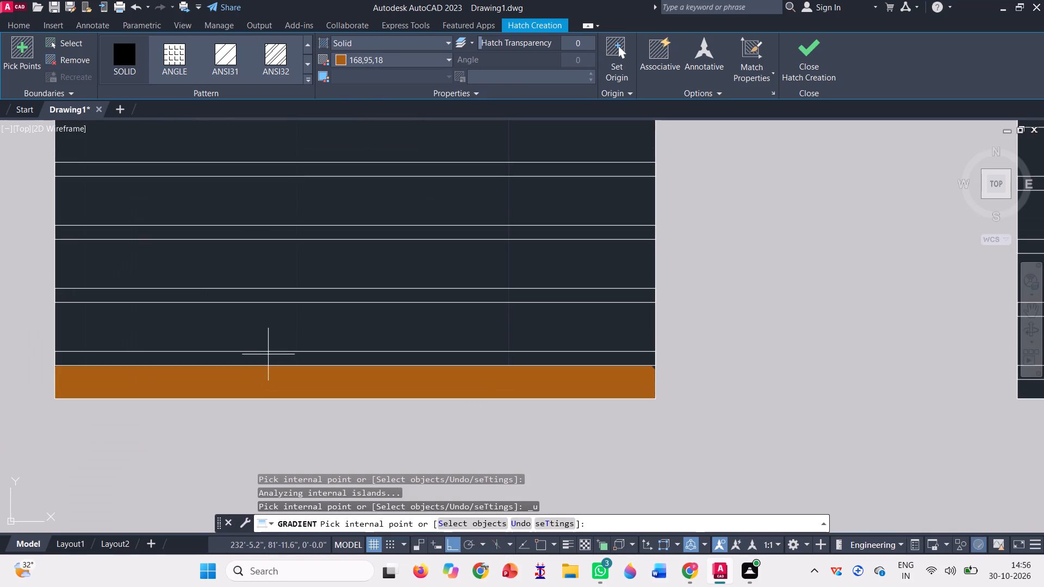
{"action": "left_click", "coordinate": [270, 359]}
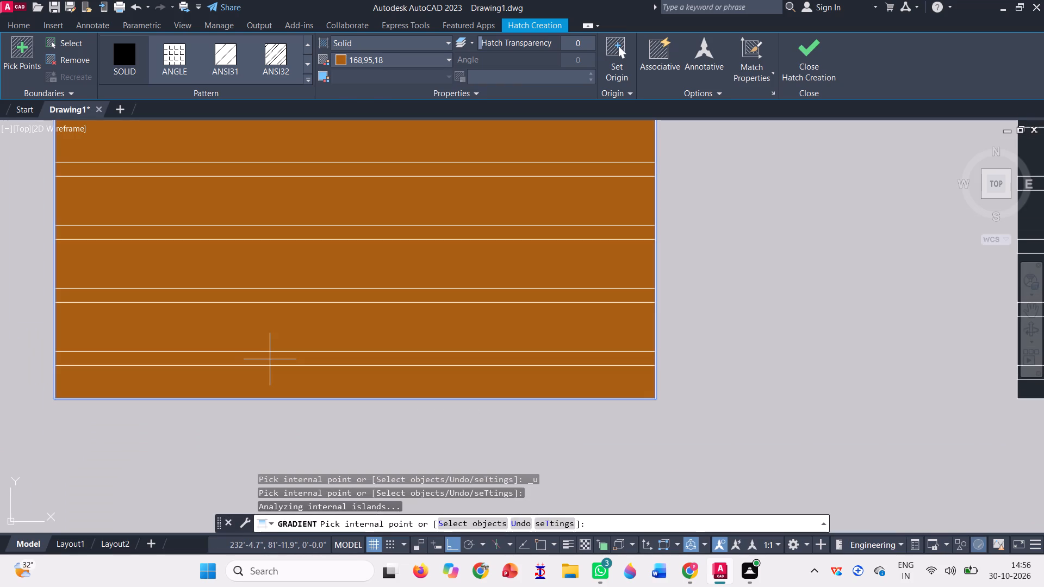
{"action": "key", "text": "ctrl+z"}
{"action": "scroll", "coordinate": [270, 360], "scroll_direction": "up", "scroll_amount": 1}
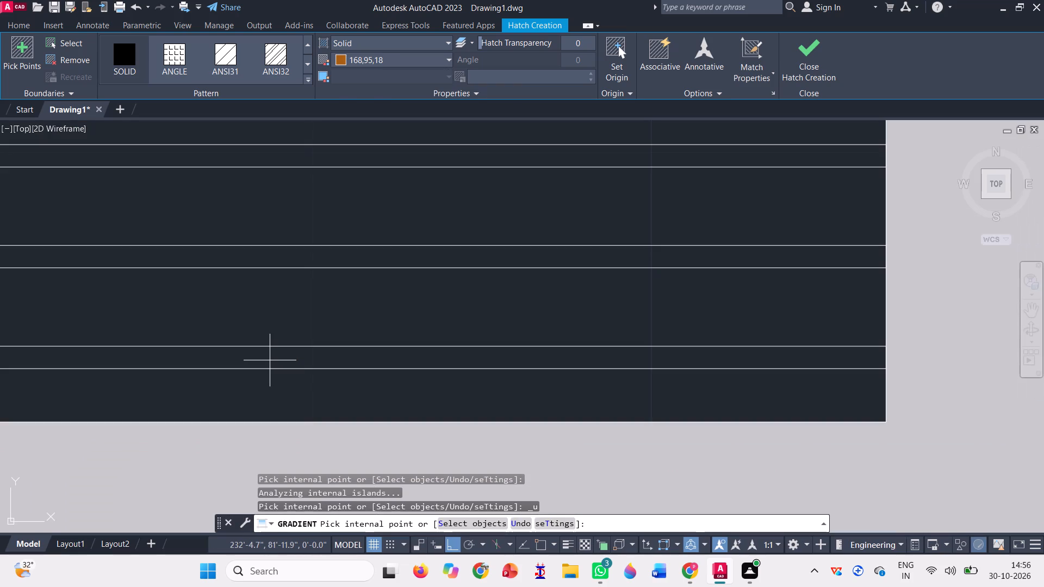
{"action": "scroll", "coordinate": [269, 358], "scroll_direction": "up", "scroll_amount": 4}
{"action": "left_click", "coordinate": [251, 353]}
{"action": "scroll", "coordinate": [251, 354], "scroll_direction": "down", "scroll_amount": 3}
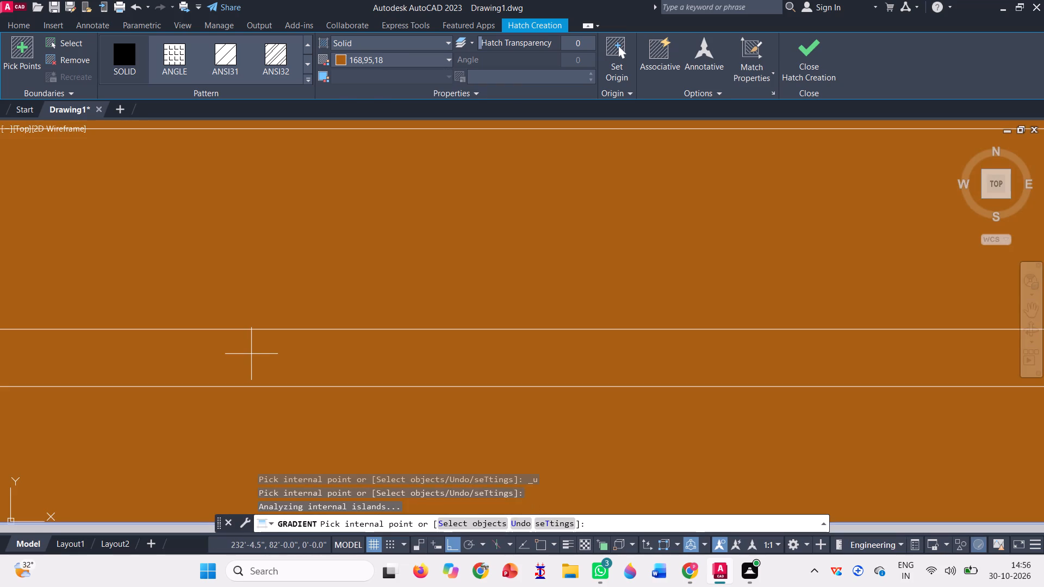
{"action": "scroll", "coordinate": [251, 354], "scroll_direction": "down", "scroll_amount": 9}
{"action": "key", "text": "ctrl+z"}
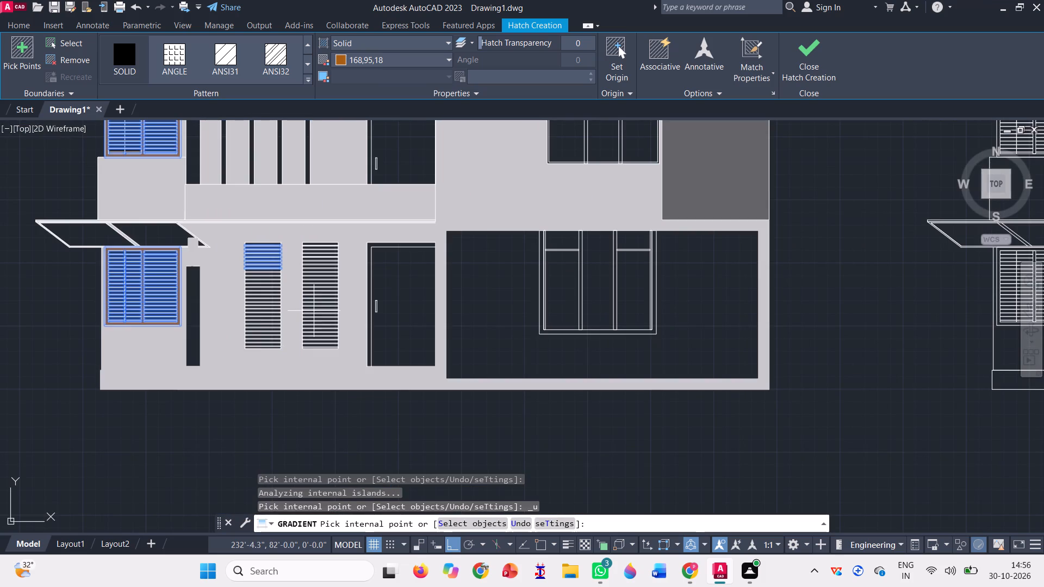
Add the top four slats of the second tall ground-floor louvre, nearer the door, to the brown solid hatch.
{"action": "scroll", "coordinate": [332, 202], "scroll_direction": "up", "scroll_amount": 6}
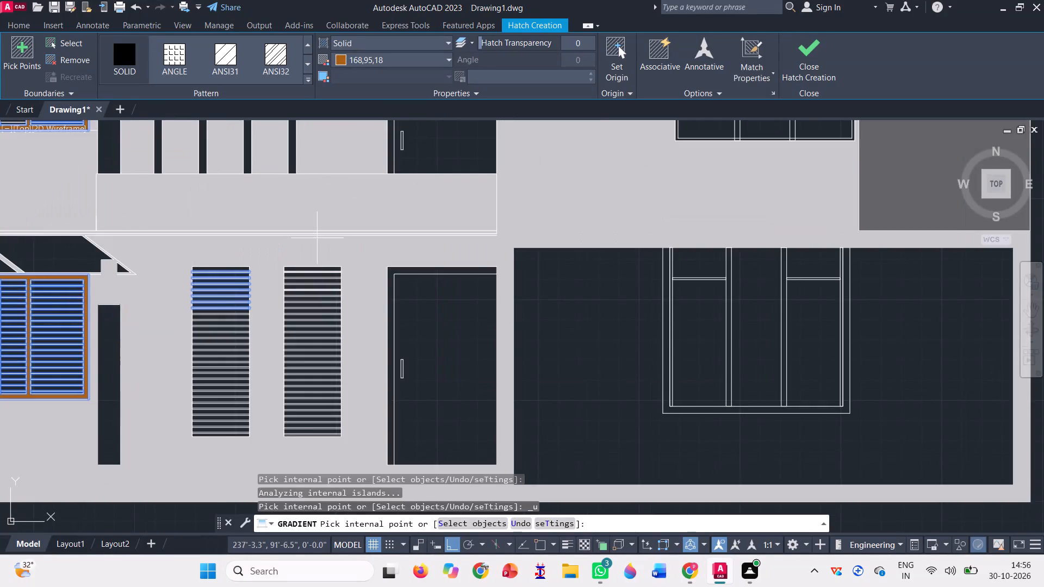
{"action": "scroll", "coordinate": [306, 291], "scroll_direction": "up", "scroll_amount": 4}
{"action": "left_click", "coordinate": [296, 291]}
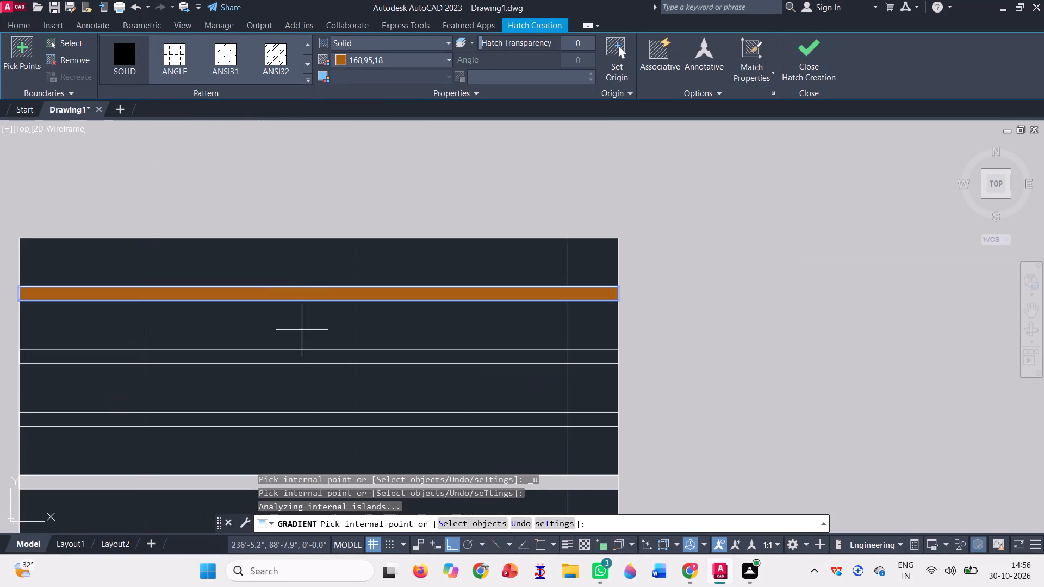
{"action": "left_click", "coordinate": [302, 358]}
{"action": "scroll", "coordinate": [299, 328], "scroll_direction": "down", "scroll_amount": 1}
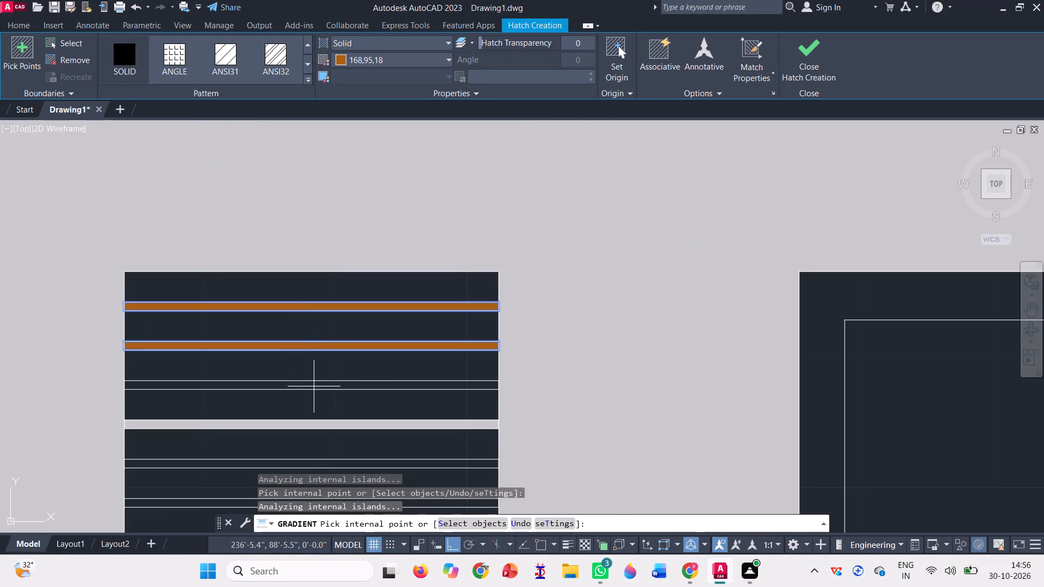
{"action": "left_click", "coordinate": [312, 383]}
{"action": "scroll", "coordinate": [264, 304], "scroll_direction": "down", "scroll_amount": 2}
{"action": "scroll", "coordinate": [291, 371], "scroll_direction": "up", "scroll_amount": 4}
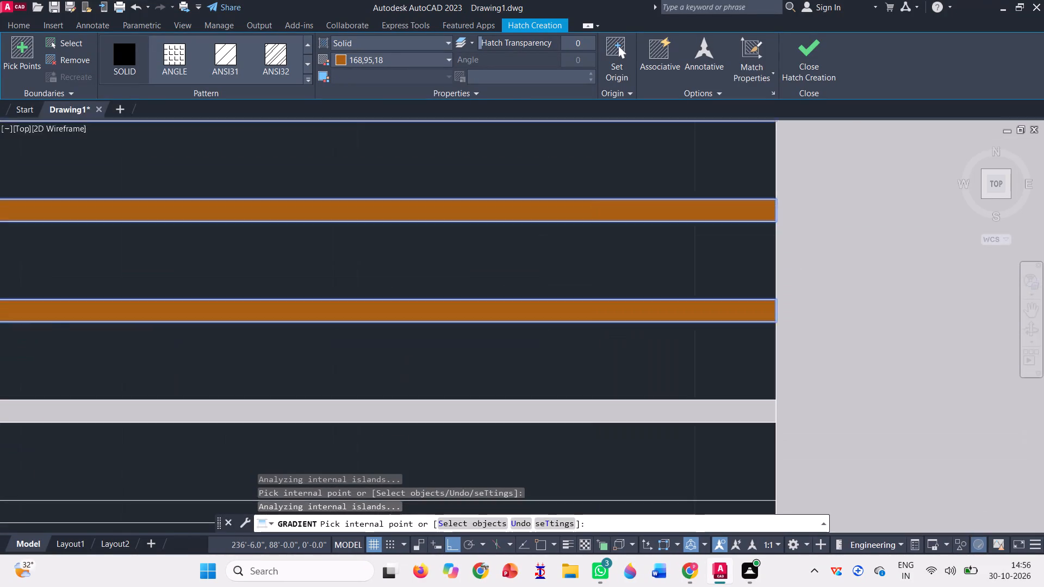
{"action": "left_click", "coordinate": [264, 441]}
{"action": "scroll", "coordinate": [254, 338], "scroll_direction": "down", "scroll_amount": 4}
{"action": "scroll", "coordinate": [284, 269], "scroll_direction": "down", "scroll_amount": 3}
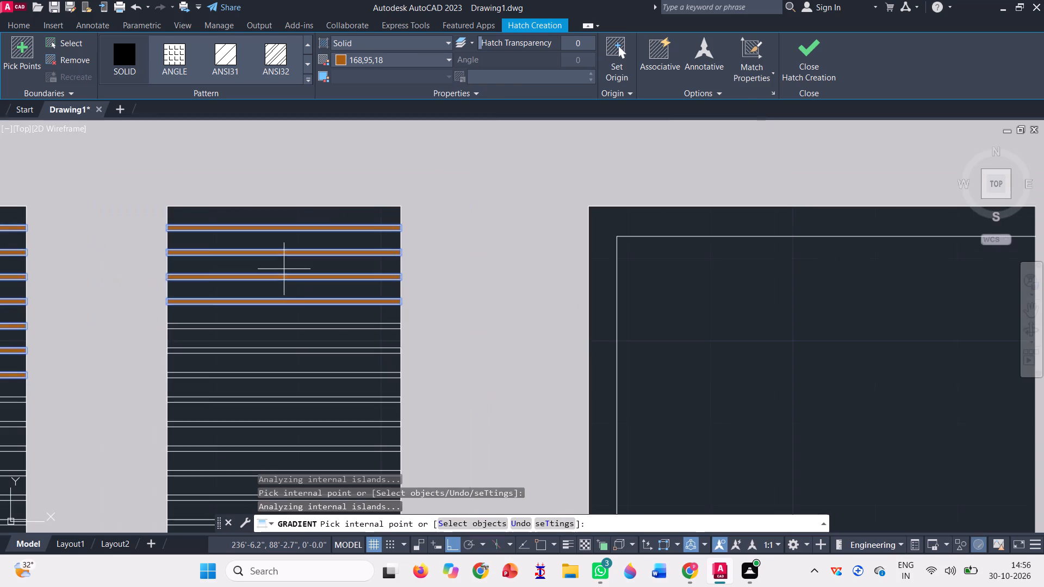
Add the fifth to eighth slats from the top of the second tall ground-floor louvre to the brown solid hatch.
{"action": "scroll", "coordinate": [304, 333], "scroll_direction": "up", "scroll_amount": 3}
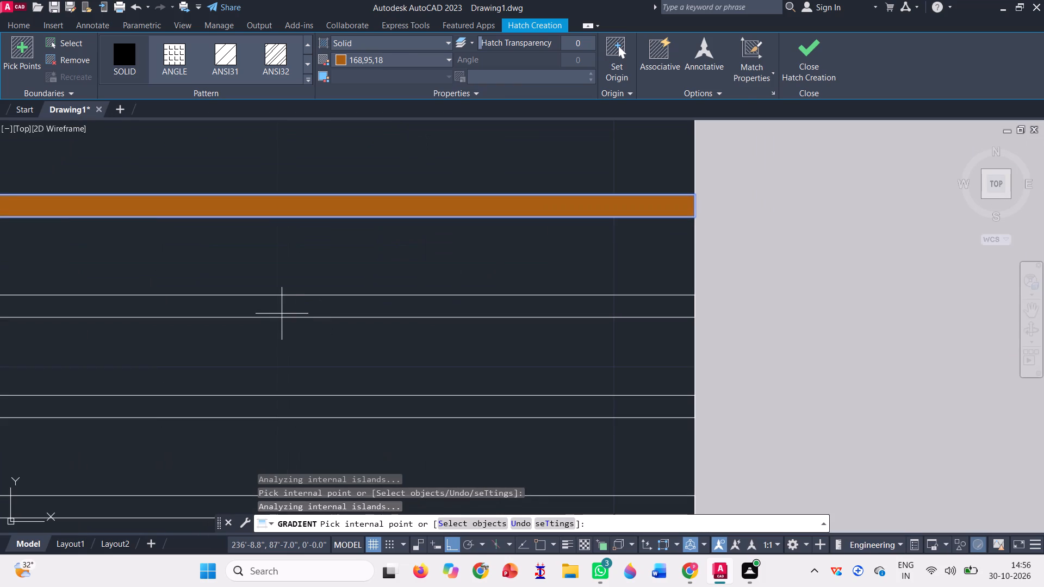
{"action": "left_click", "coordinate": [280, 312]}
{"action": "left_click", "coordinate": [297, 400]}
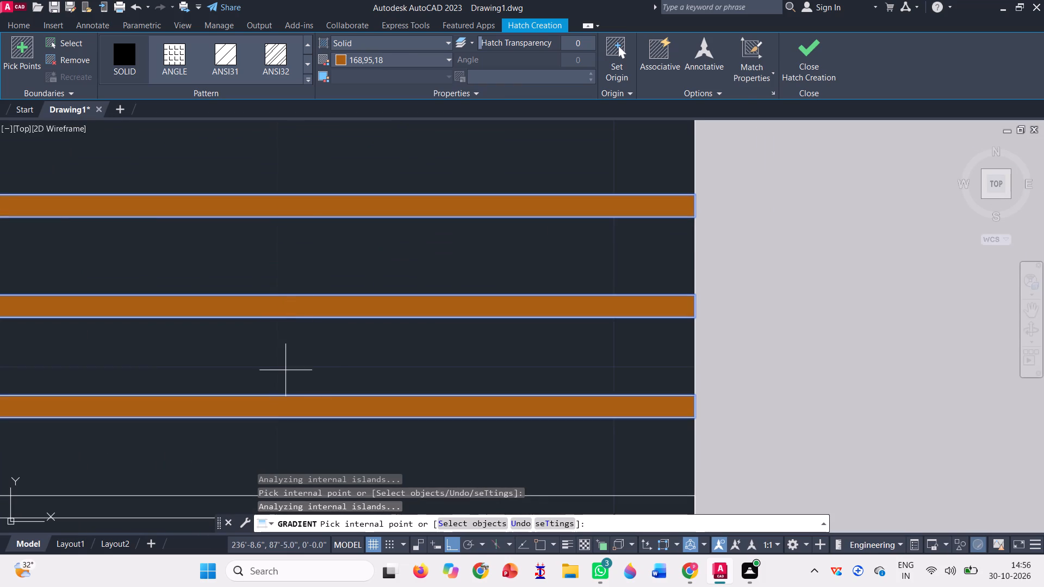
{"action": "scroll", "coordinate": [265, 261], "scroll_direction": "down", "scroll_amount": 4}
{"action": "scroll", "coordinate": [275, 336], "scroll_direction": "up", "scroll_amount": 2}
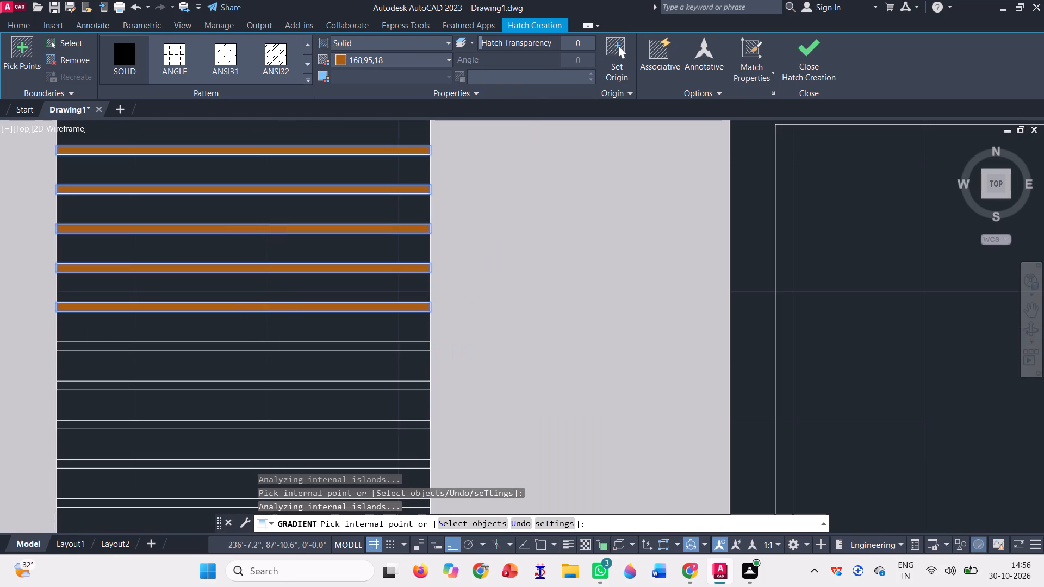
{"action": "left_click", "coordinate": [269, 361]}
{"action": "scroll", "coordinate": [268, 266], "scroll_direction": "down", "scroll_amount": 3}
{"action": "scroll", "coordinate": [279, 221], "scroll_direction": "down", "scroll_amount": 3}
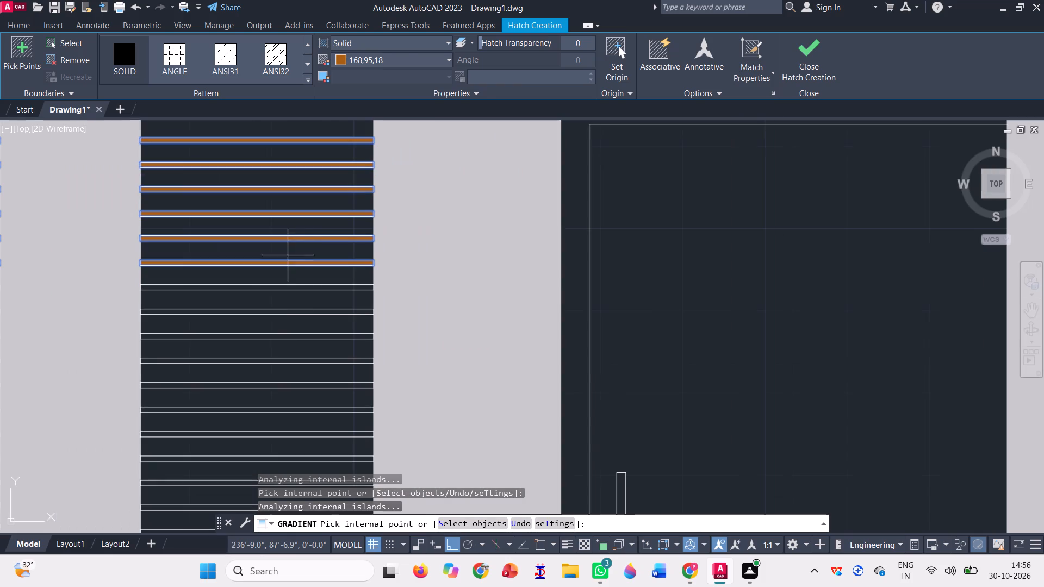
{"action": "scroll", "coordinate": [266, 288], "scroll_direction": "up", "scroll_amount": 3}
{"action": "left_click", "coordinate": [266, 287]}
Add the ninth, tenth and eleventh slats from the top of the second tall louvre to the brown hatch.
{"action": "scroll", "coordinate": [277, 271], "scroll_direction": "down", "scroll_amount": 2}
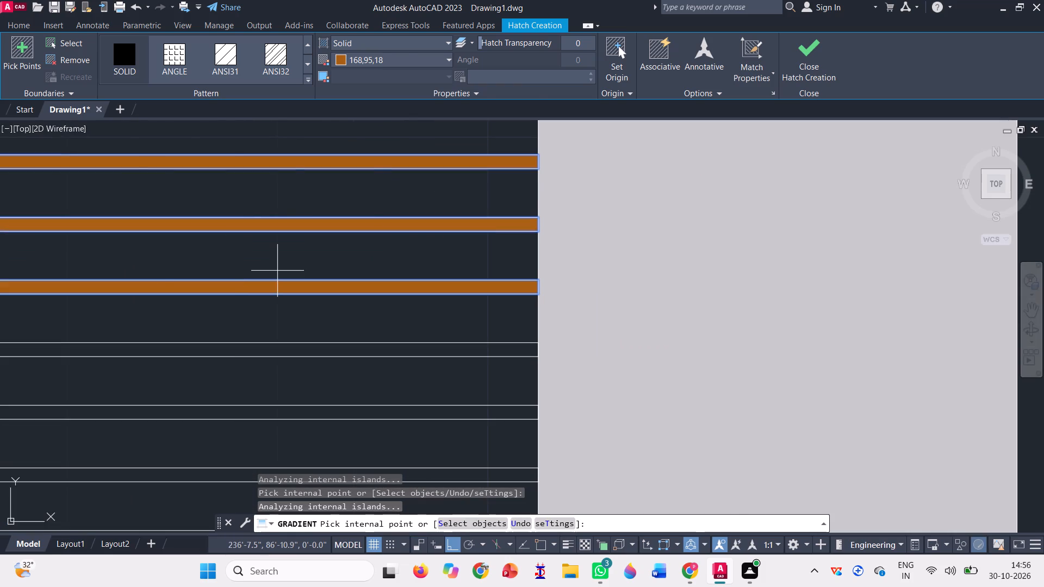
{"action": "scroll", "coordinate": [282, 323], "scroll_direction": "up", "scroll_amount": 2}
{"action": "left_click", "coordinate": [282, 321]}
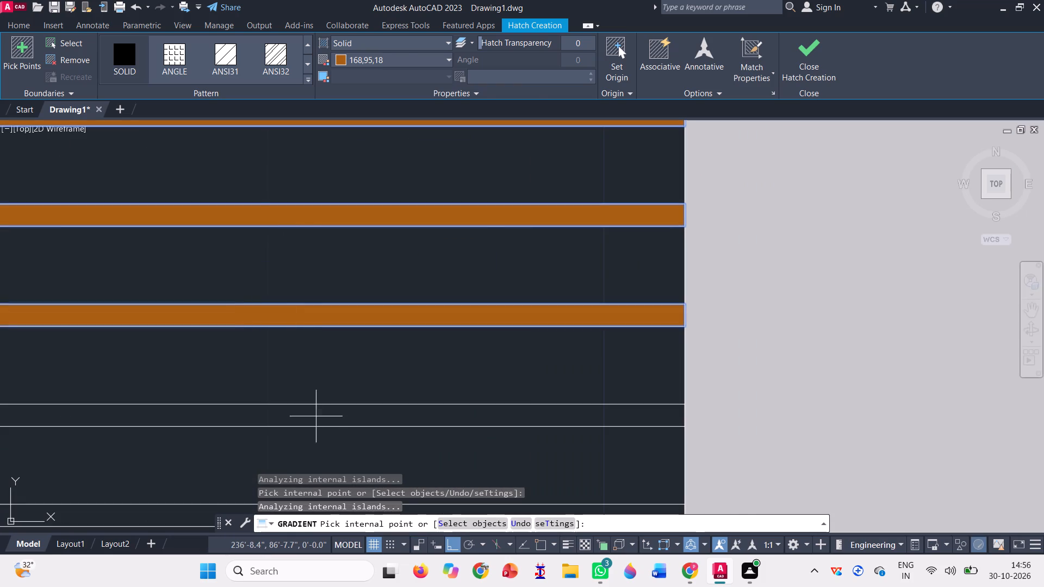
{"action": "left_click", "coordinate": [301, 422]}
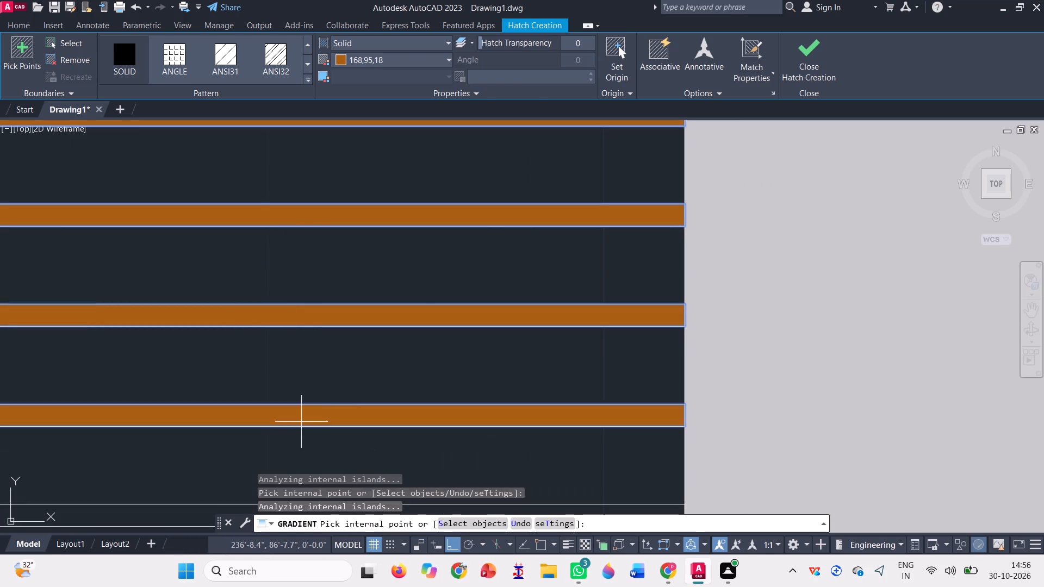
{"action": "scroll", "coordinate": [401, 301], "scroll_direction": "down", "scroll_amount": 6}
{"action": "scroll", "coordinate": [381, 366], "scroll_direction": "up", "scroll_amount": 2}
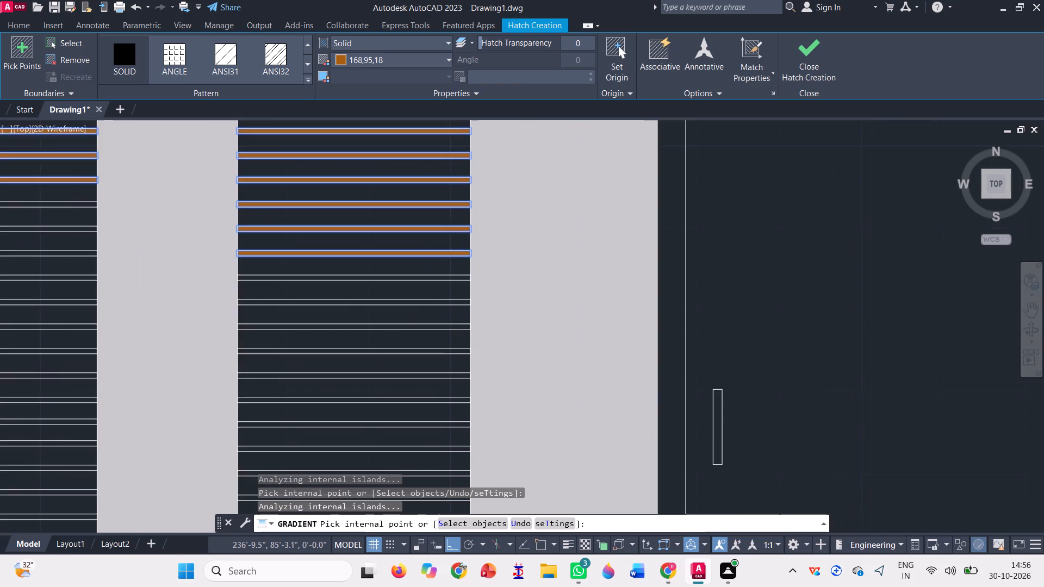
{"action": "scroll", "coordinate": [365, 224], "scroll_direction": "up", "scroll_amount": 1}
{"action": "left_click", "coordinate": [365, 224]}
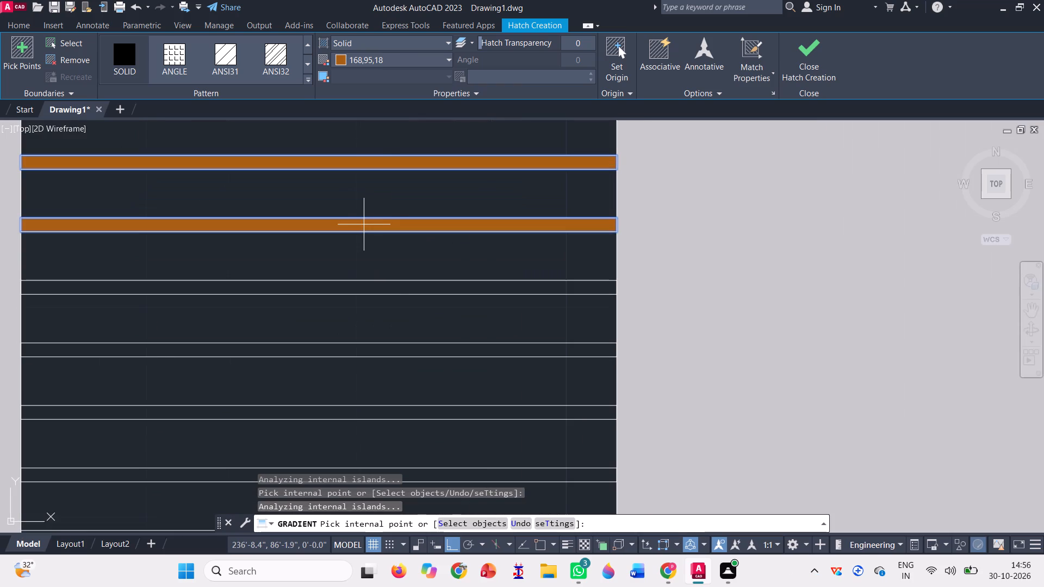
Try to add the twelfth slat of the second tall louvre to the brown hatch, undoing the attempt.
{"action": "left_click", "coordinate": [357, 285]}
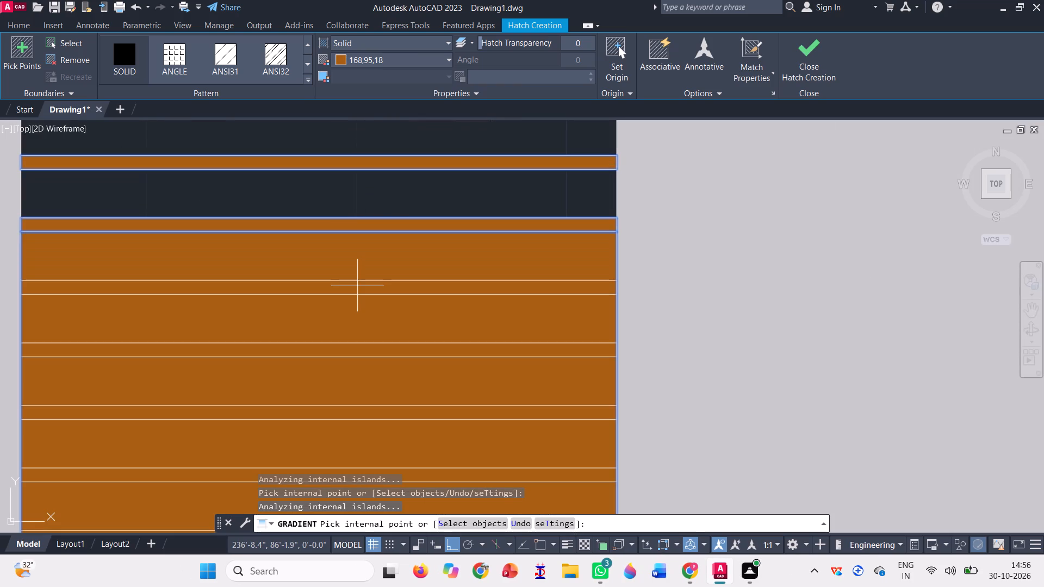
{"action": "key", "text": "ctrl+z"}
Add the upper-floor door's frame and leaf to the brown hatch.
{"action": "scroll", "coordinate": [377, 270], "scroll_direction": "down", "scroll_amount": 7}
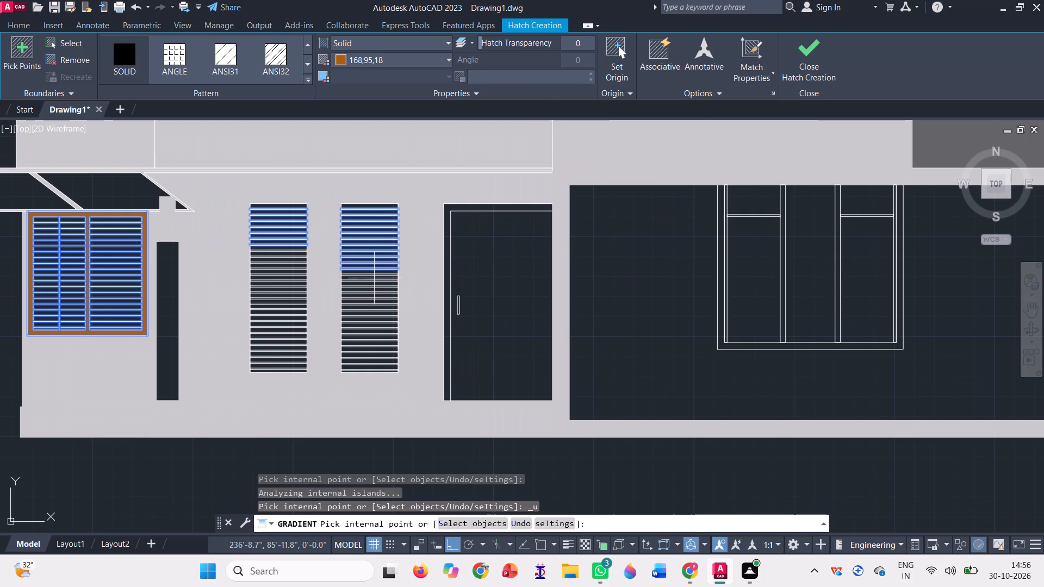
{"action": "scroll", "coordinate": [436, 330], "scroll_direction": "down", "scroll_amount": 1}
{"action": "scroll", "coordinate": [436, 186], "scroll_direction": "up", "scroll_amount": 2}
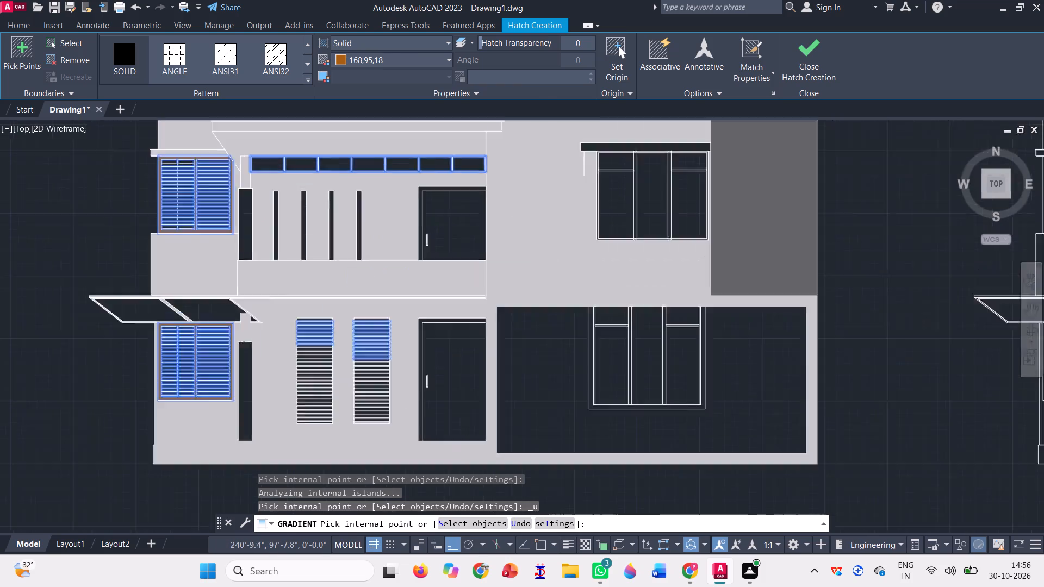
{"action": "scroll", "coordinate": [436, 186], "scroll_direction": "up", "scroll_amount": 2}
{"action": "left_click", "coordinate": [436, 199]}
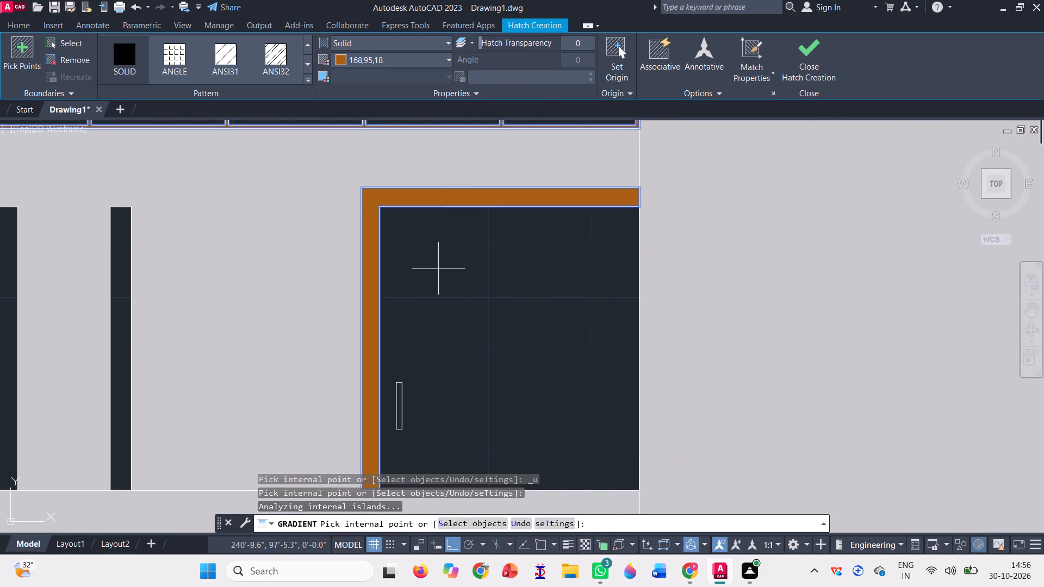
{"action": "left_click", "coordinate": [442, 283]}
Add the ground-floor door's frame and leaf to the brown hatch.
{"action": "scroll", "coordinate": [405, 240], "scroll_direction": "down", "scroll_amount": 4}
{"action": "scroll", "coordinate": [426, 324], "scroll_direction": "up", "scroll_amount": 4}
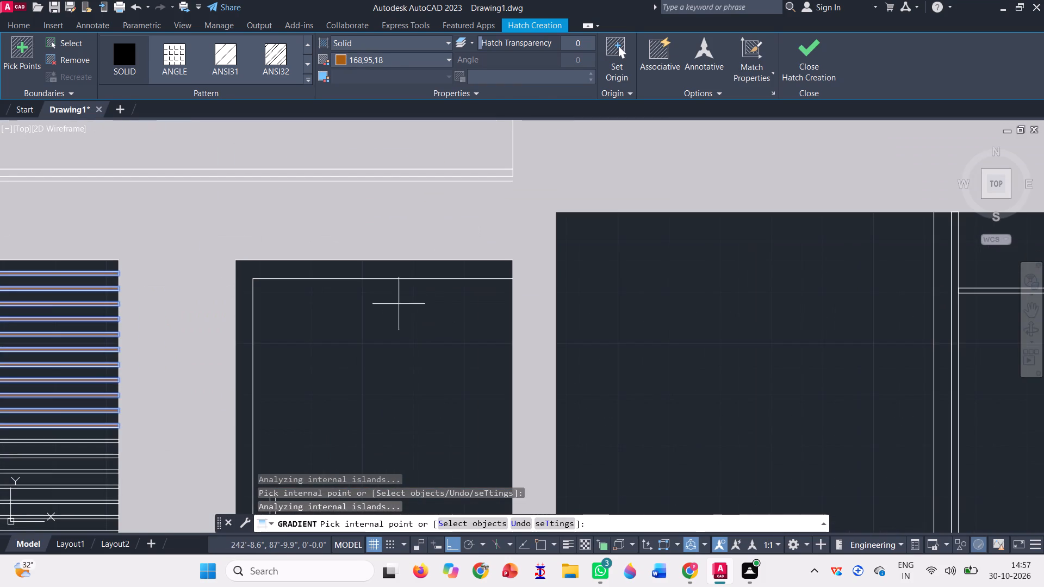
{"action": "left_click", "coordinate": [369, 274]}
{"action": "left_click", "coordinate": [369, 355]}
Add the two wide mullions and both horizontal bars of the large ground-floor window to the brown hatch.
{"action": "scroll", "coordinate": [295, 344], "scroll_direction": "down", "scroll_amount": 3}
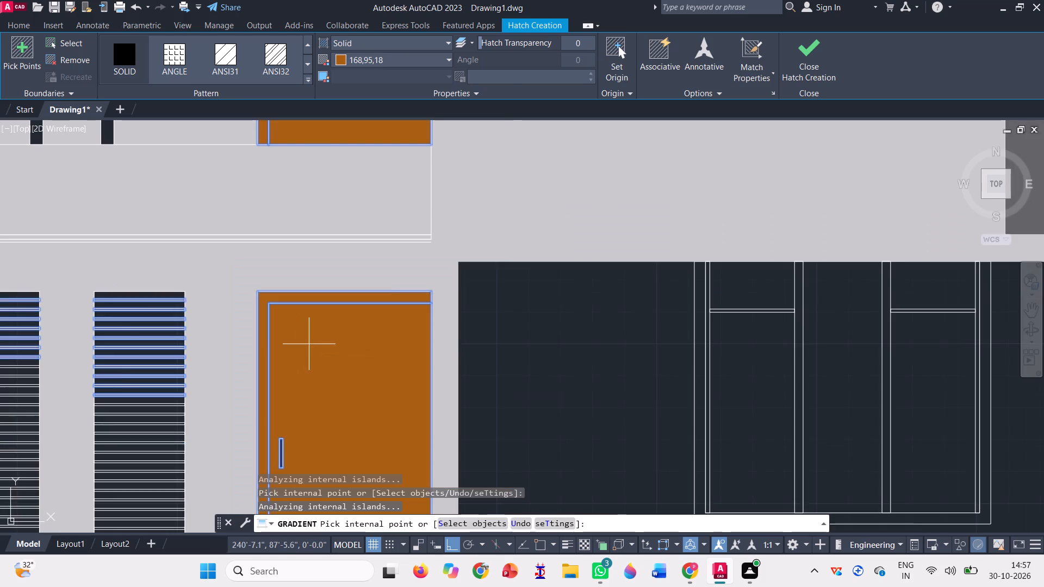
{"action": "scroll", "coordinate": [309, 344], "scroll_direction": "down", "scroll_amount": 1}
{"action": "scroll", "coordinate": [607, 315], "scroll_direction": "up", "scroll_amount": 3}
{"action": "left_click", "coordinate": [639, 330]}
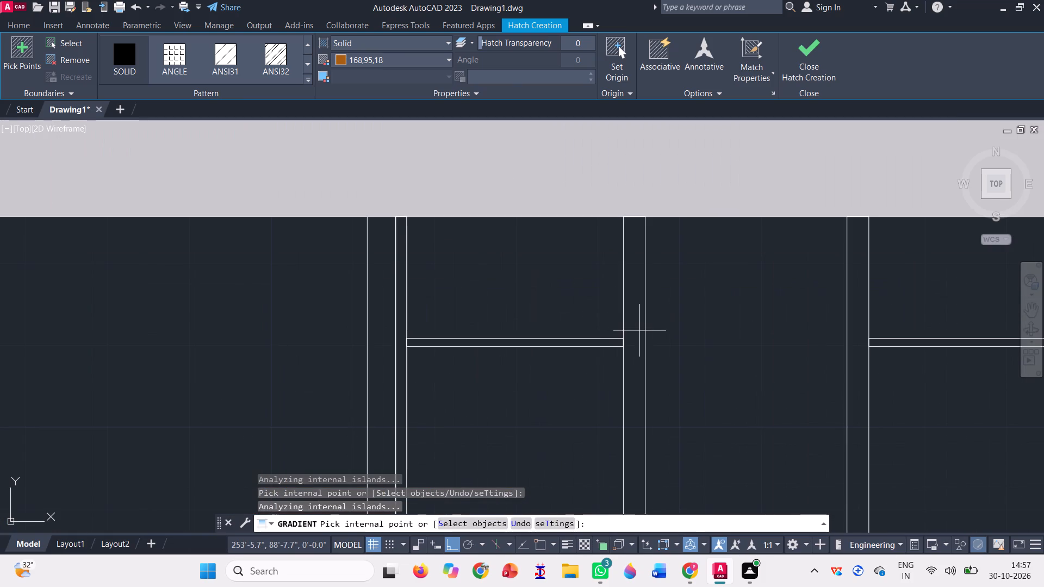
{"action": "scroll", "coordinate": [608, 354], "scroll_direction": "up", "scroll_amount": 3}
{"action": "left_click", "coordinate": [545, 313]}
{"action": "scroll", "coordinate": [243, 297], "scroll_direction": "down", "scroll_amount": 1}
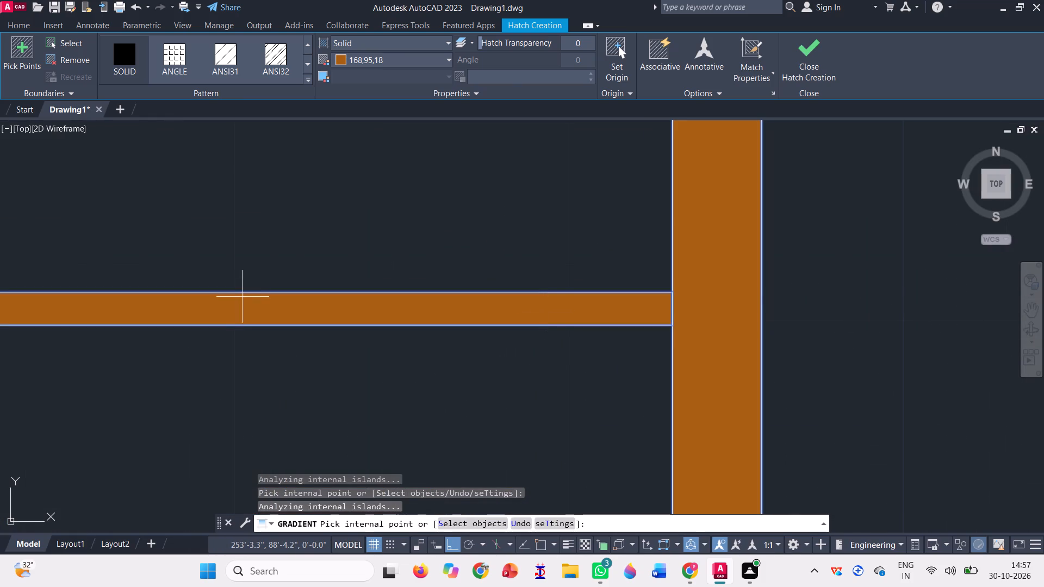
{"action": "scroll", "coordinate": [243, 297], "scroll_direction": "down", "scroll_amount": 5}
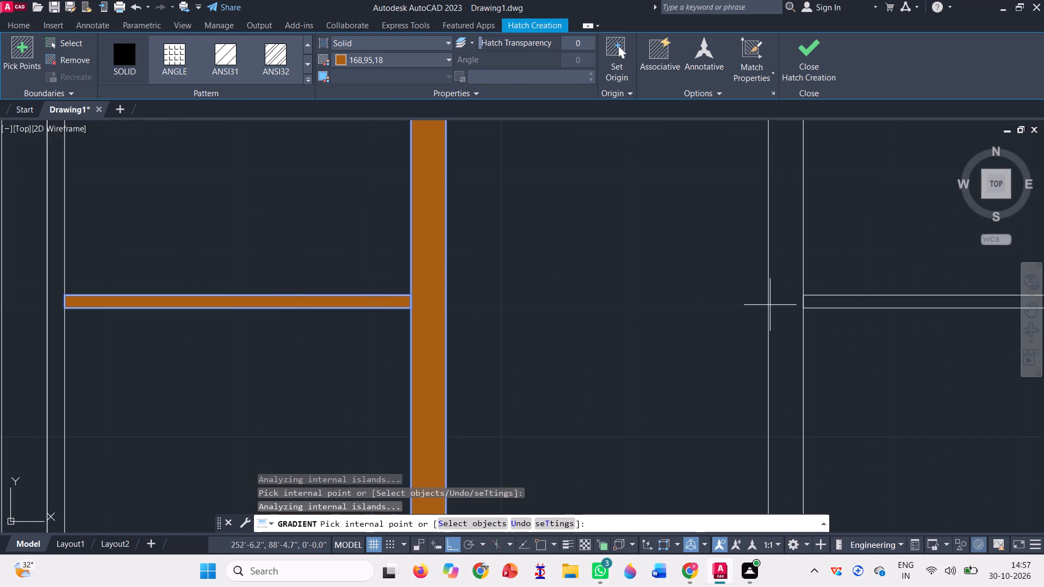
{"action": "left_click", "coordinate": [782, 316]}
{"action": "left_click", "coordinate": [839, 301]}
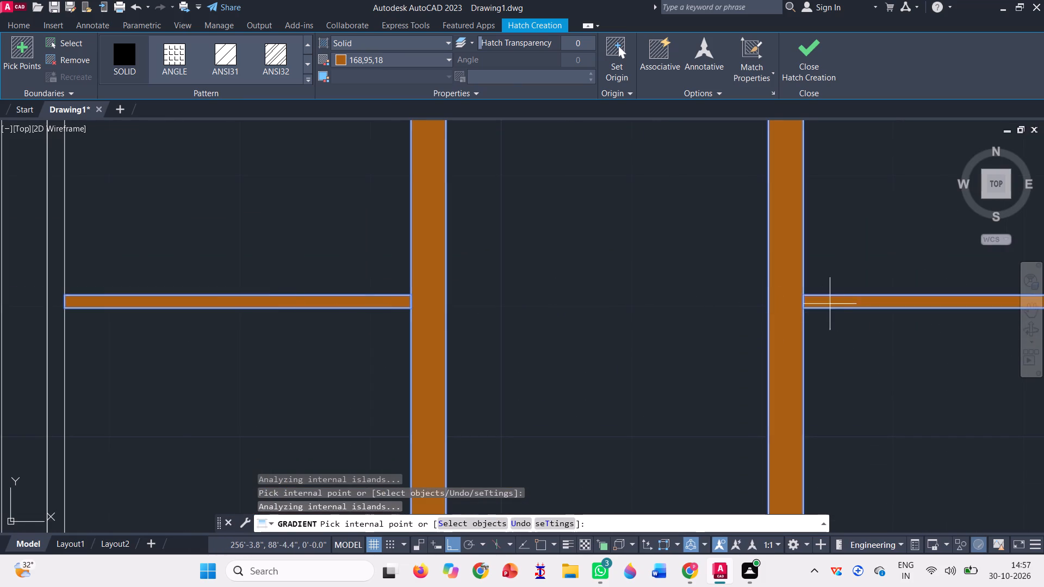
Add the narrow vertical frame strips at both sides of the large ground-floor window to the brown hatch.
{"action": "scroll", "coordinate": [634, 320], "scroll_direction": "down", "scroll_amount": 3}
{"action": "scroll", "coordinate": [494, 311], "scroll_direction": "up", "scroll_amount": 4}
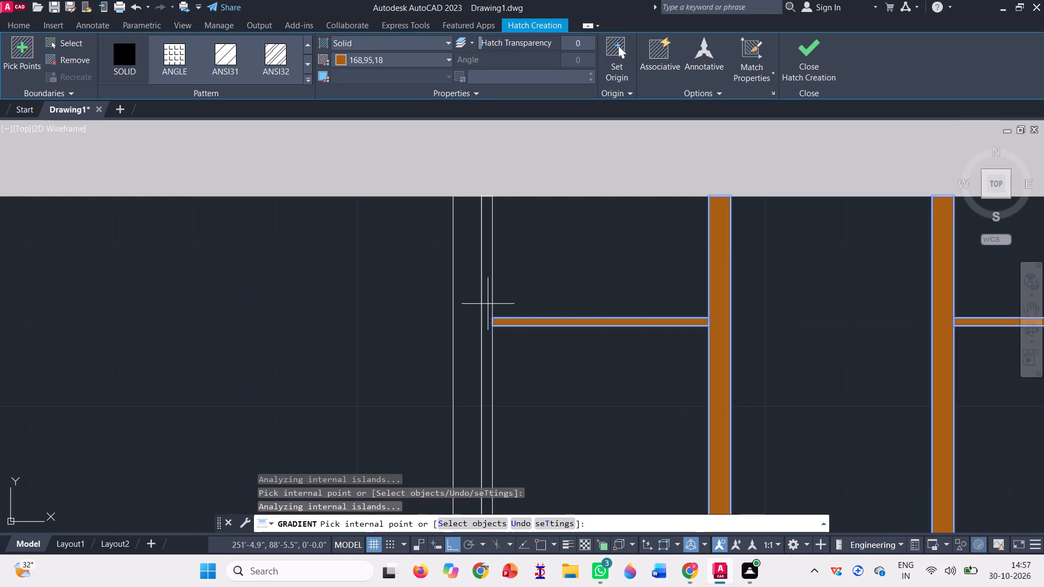
{"action": "scroll", "coordinate": [484, 301], "scroll_direction": "up", "scroll_amount": 3}
{"action": "left_click", "coordinate": [493, 306]}
{"action": "scroll", "coordinate": [377, 338], "scroll_direction": "down", "scroll_amount": 1}
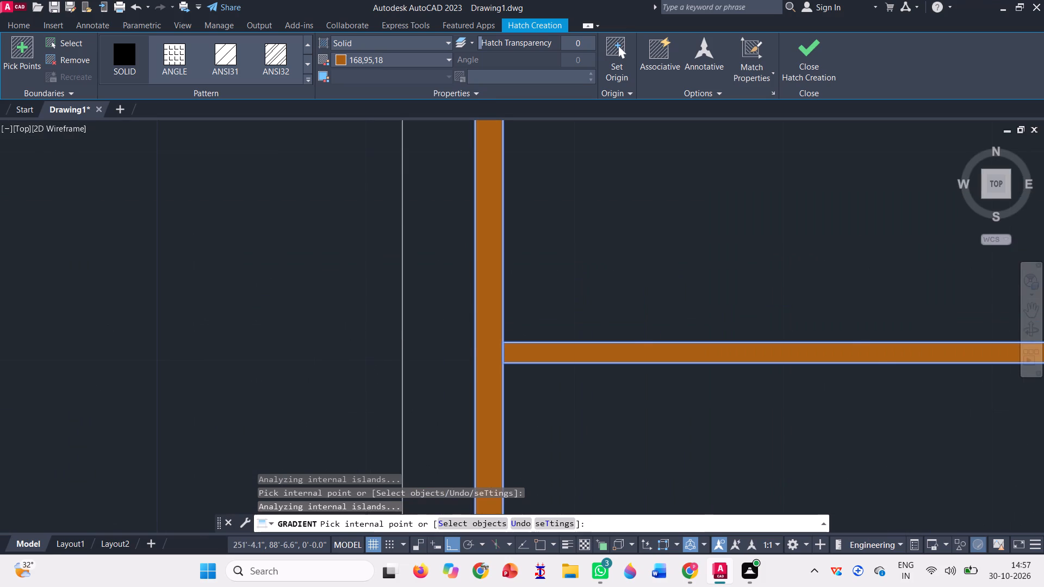
{"action": "scroll", "coordinate": [377, 338], "scroll_direction": "down", "scroll_amount": 1}
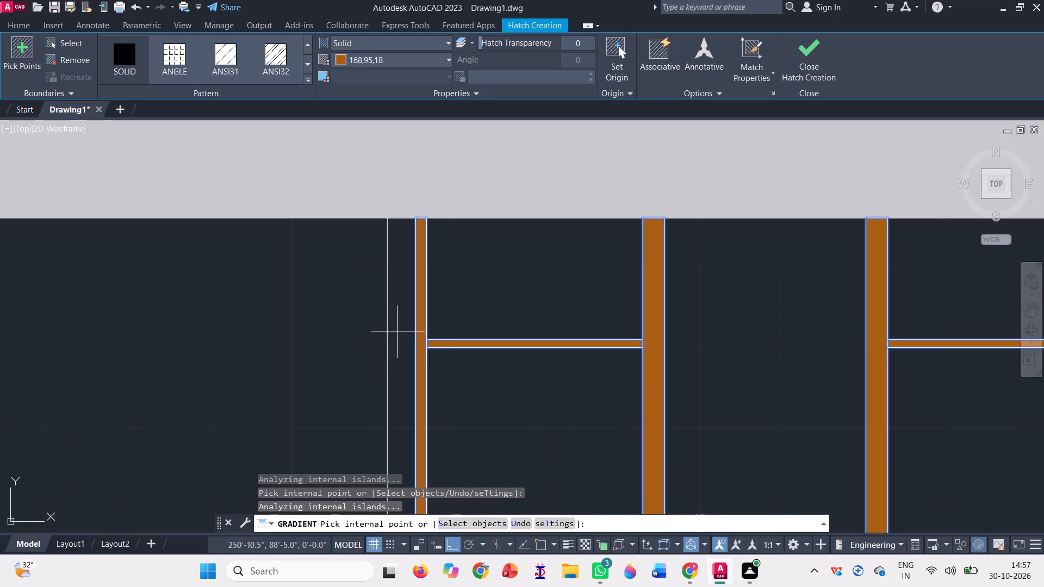
{"action": "scroll", "coordinate": [344, 346], "scroll_direction": "down", "scroll_amount": 5}
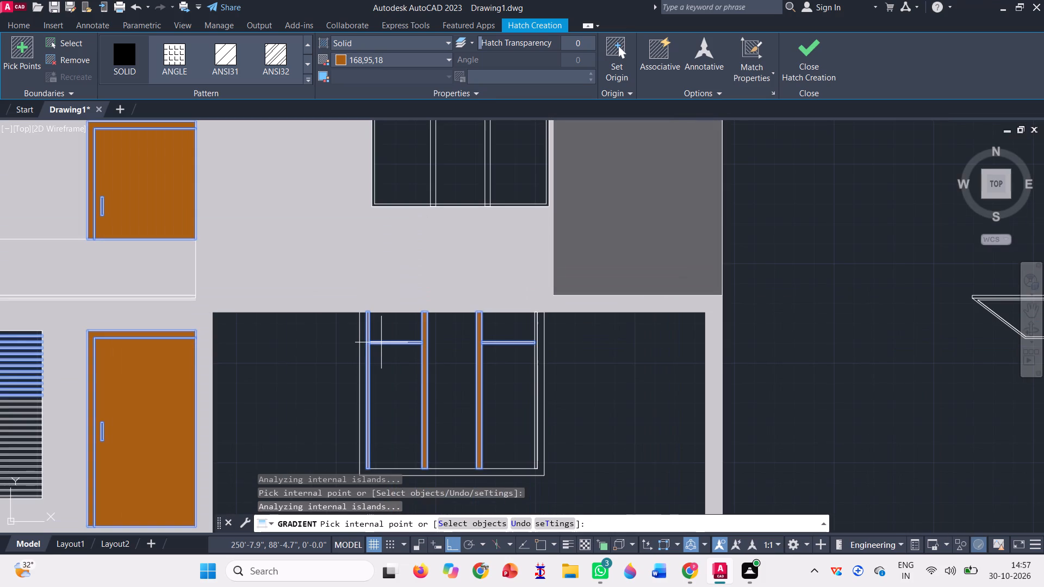
{"action": "scroll", "coordinate": [381, 342], "scroll_direction": "down", "scroll_amount": 2}
{"action": "scroll", "coordinate": [459, 357], "scroll_direction": "up", "scroll_amount": 3}
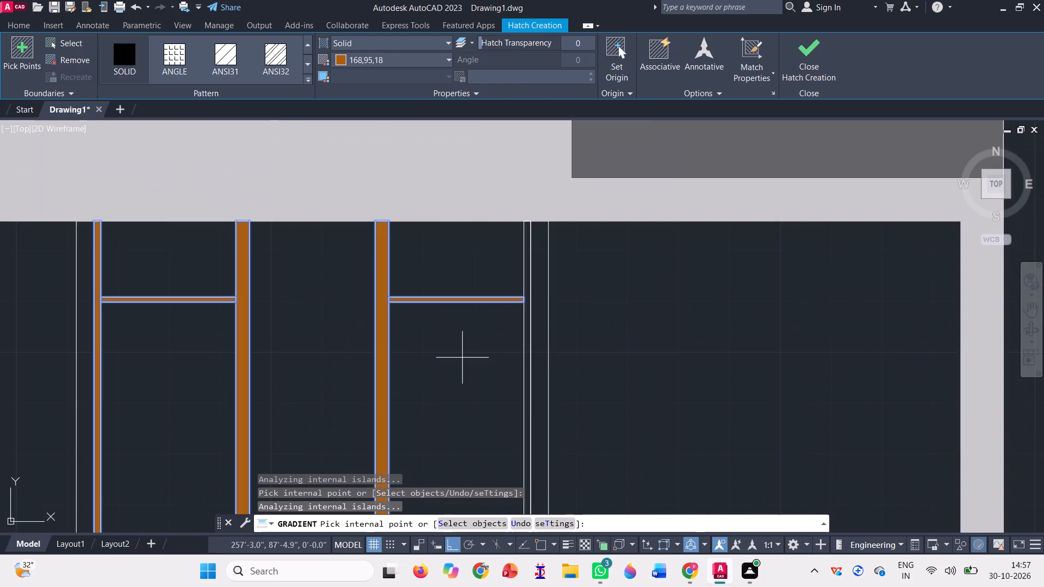
{"action": "scroll", "coordinate": [526, 289], "scroll_direction": "up", "scroll_amount": 3}
{"action": "left_click", "coordinate": [529, 299]}
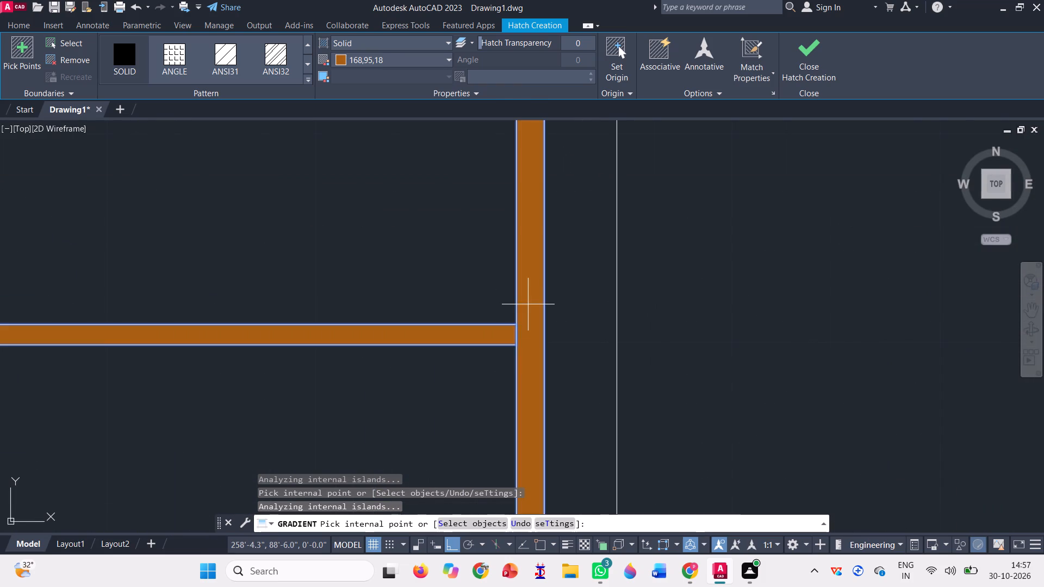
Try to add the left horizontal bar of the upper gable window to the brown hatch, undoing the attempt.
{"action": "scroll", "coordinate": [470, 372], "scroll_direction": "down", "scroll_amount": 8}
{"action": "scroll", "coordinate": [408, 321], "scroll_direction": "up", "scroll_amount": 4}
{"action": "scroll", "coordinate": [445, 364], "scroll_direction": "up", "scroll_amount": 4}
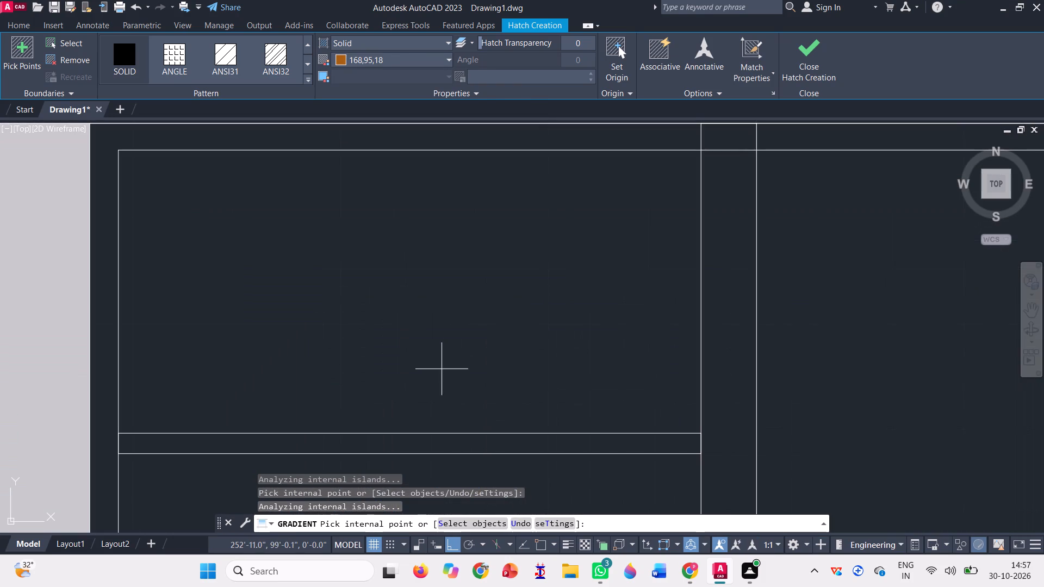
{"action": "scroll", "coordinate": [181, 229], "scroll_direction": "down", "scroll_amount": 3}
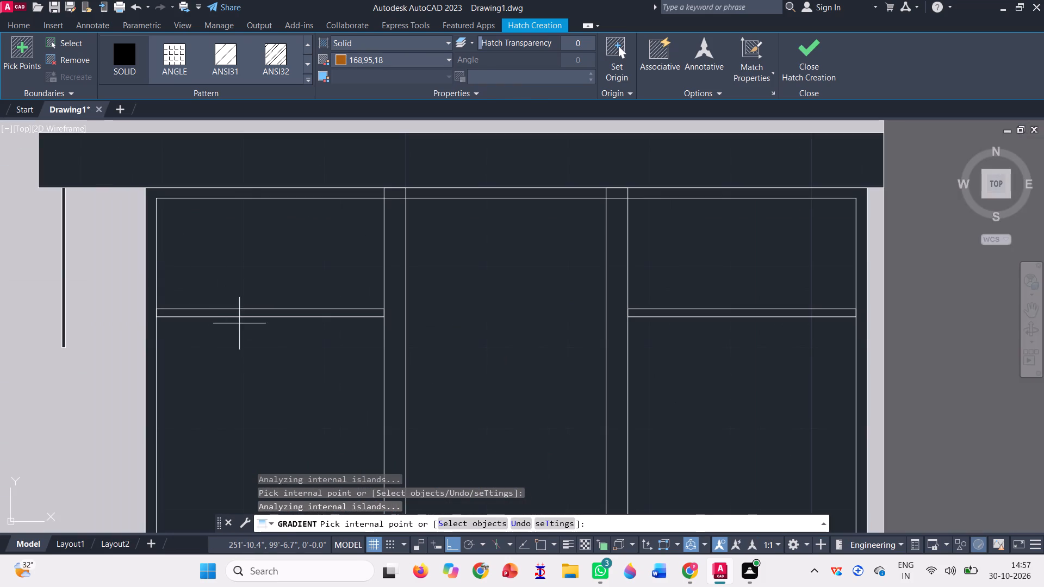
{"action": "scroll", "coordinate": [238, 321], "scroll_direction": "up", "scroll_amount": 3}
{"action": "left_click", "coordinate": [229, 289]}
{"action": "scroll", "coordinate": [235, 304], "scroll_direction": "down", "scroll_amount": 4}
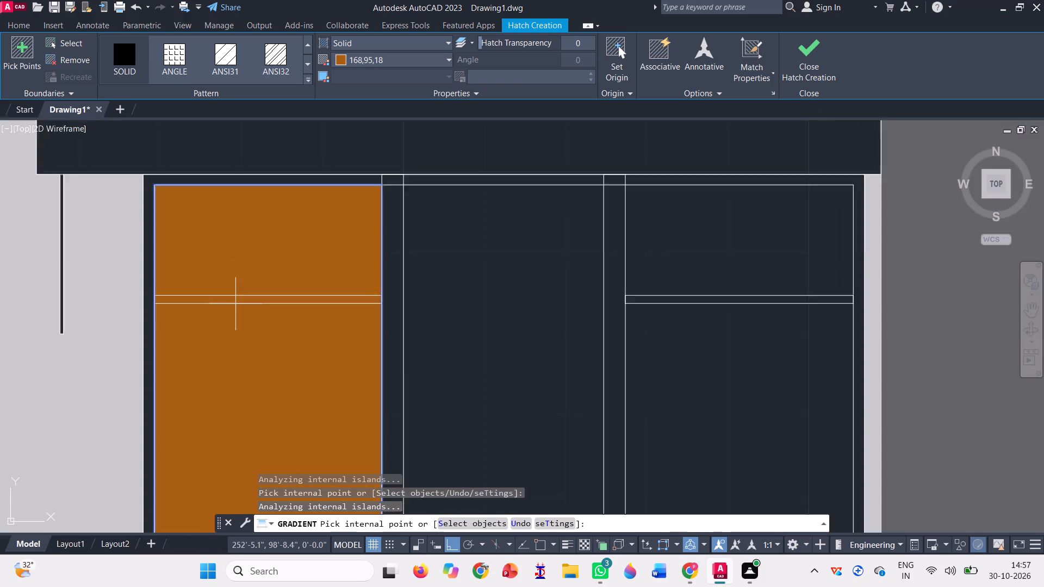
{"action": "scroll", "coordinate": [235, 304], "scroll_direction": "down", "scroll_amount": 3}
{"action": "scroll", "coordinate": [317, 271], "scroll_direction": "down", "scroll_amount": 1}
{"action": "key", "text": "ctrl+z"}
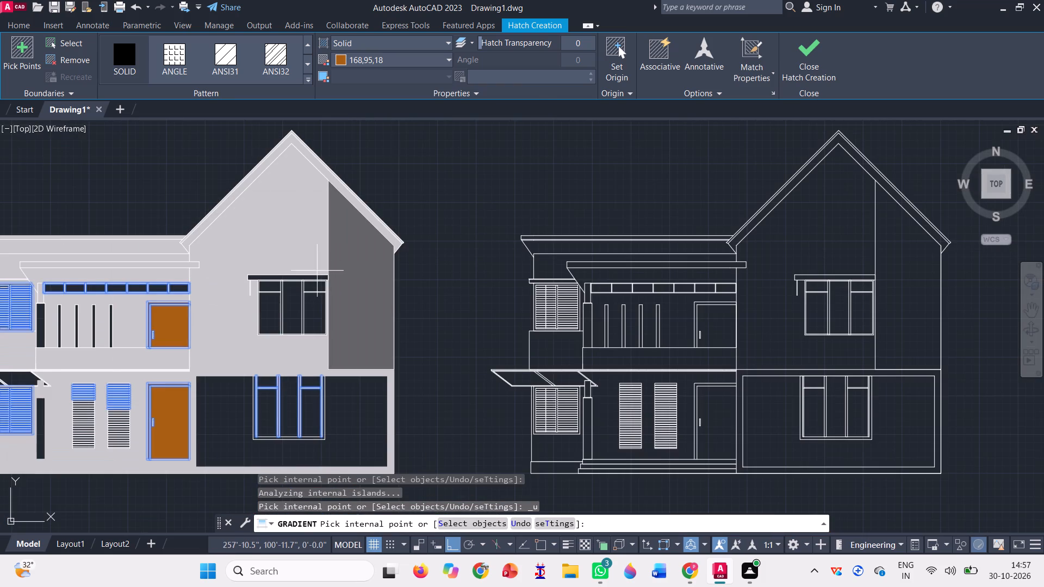
Add the thin vertical strip hanging beside the upper gable window to the brown hatch and finish the hatch.
{"action": "scroll", "coordinate": [261, 366], "scroll_direction": "up", "scroll_amount": 2}
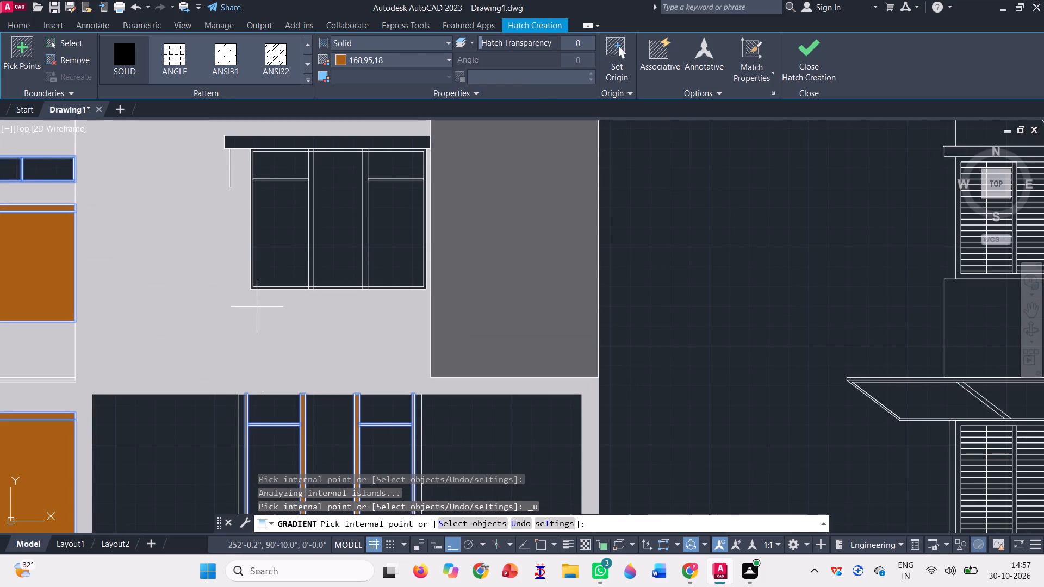
{"action": "scroll", "coordinate": [232, 153], "scroll_direction": "up", "scroll_amount": 7}
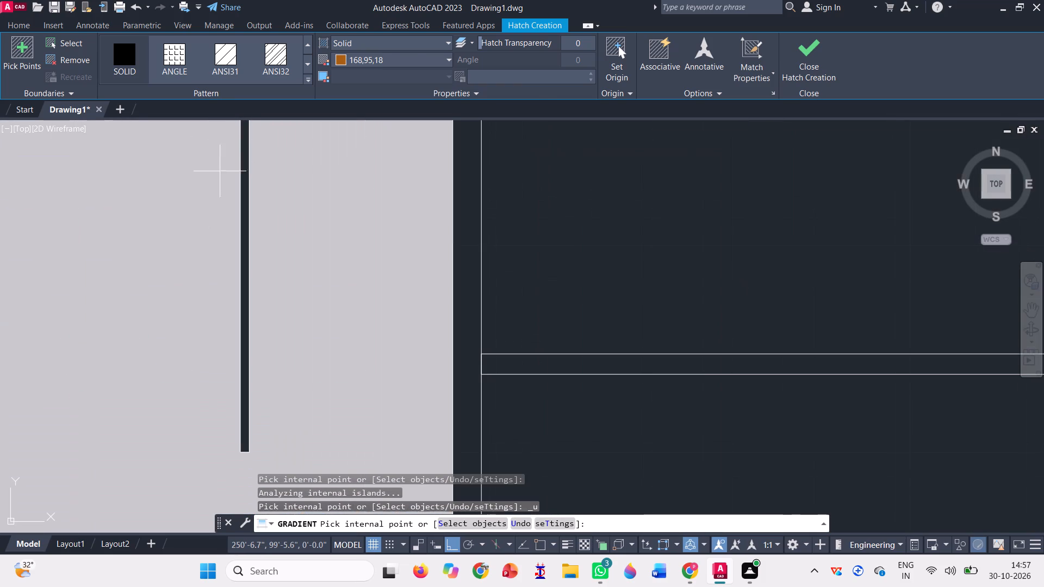
{"action": "left_click", "coordinate": [244, 242]}
{"action": "scroll", "coordinate": [264, 301], "scroll_direction": "down", "scroll_amount": 2}
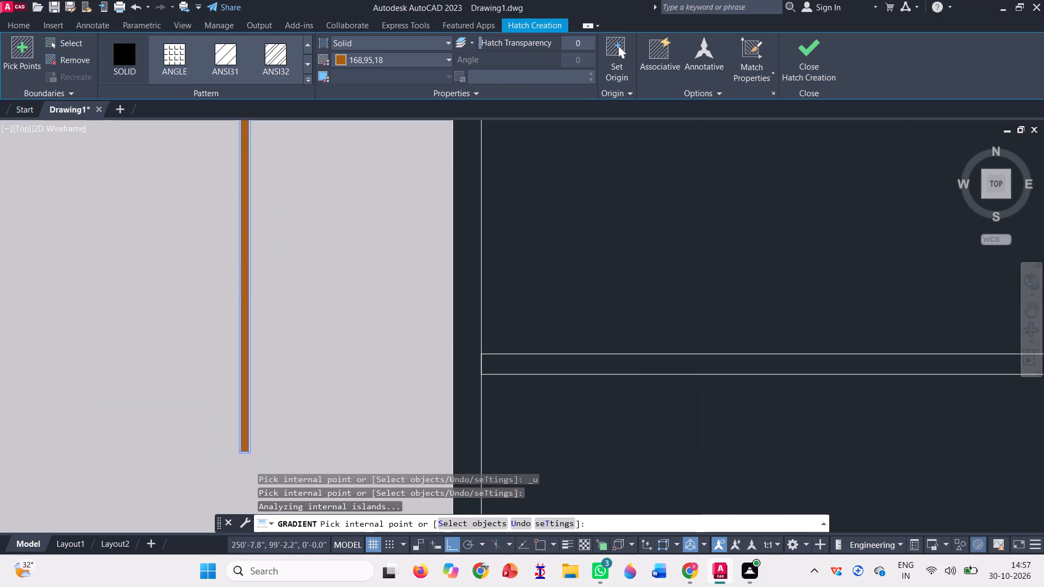
{"action": "scroll", "coordinate": [258, 319], "scroll_direction": "down", "scroll_amount": 5}
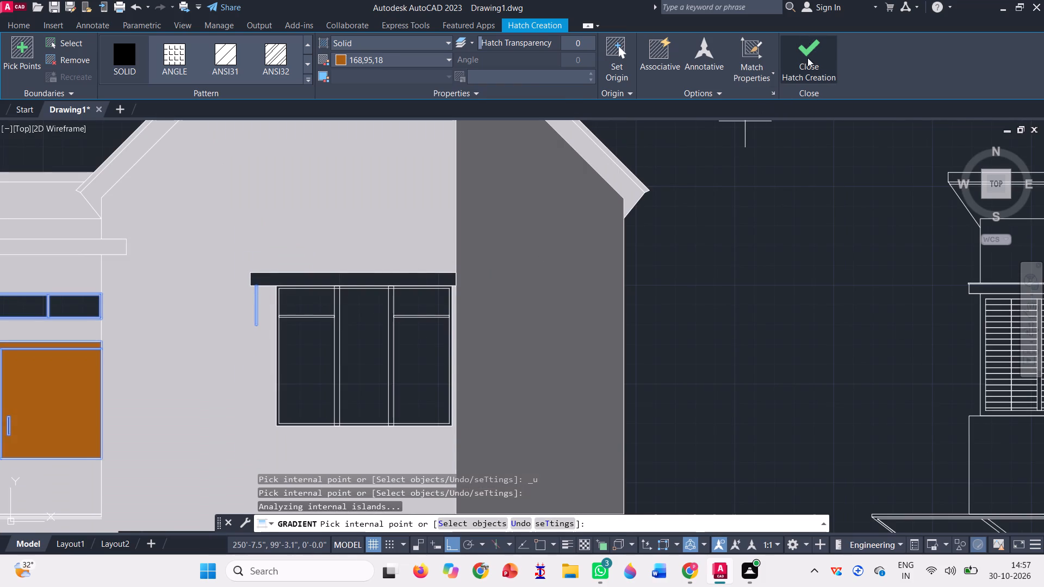
{"action": "left_click", "coordinate": [807, 58]}
{"action": "scroll", "coordinate": [309, 359], "scroll_direction": "down", "scroll_amount": 3}
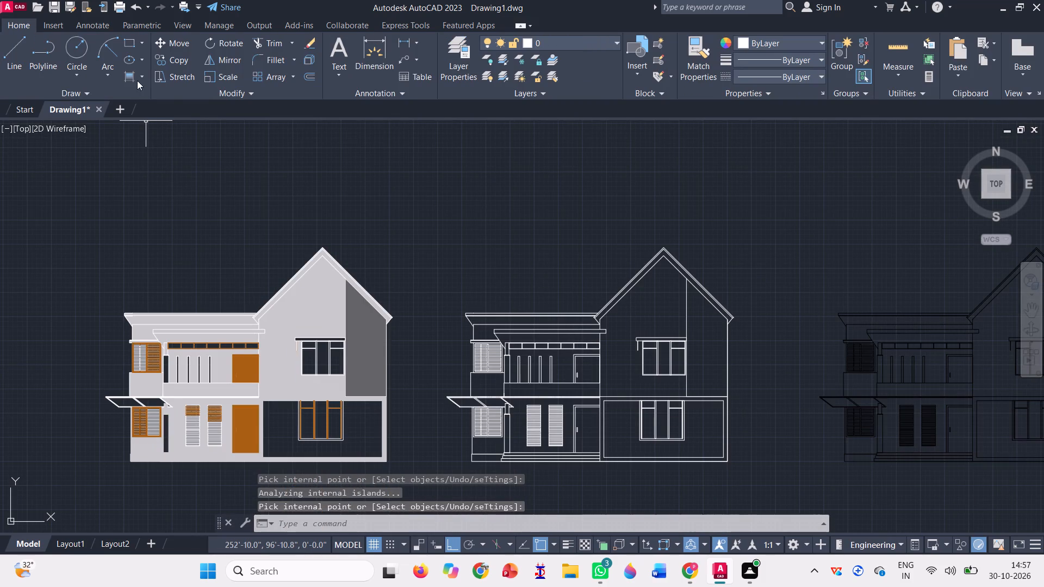
Fill the lintel band above the upper gable window with a solid hatch in light grey 199,200,202 and finish the hatch.
{"action": "left_click", "coordinate": [133, 76]}
{"action": "scroll", "coordinate": [213, 48], "scroll_direction": "up", "scroll_amount": 6}
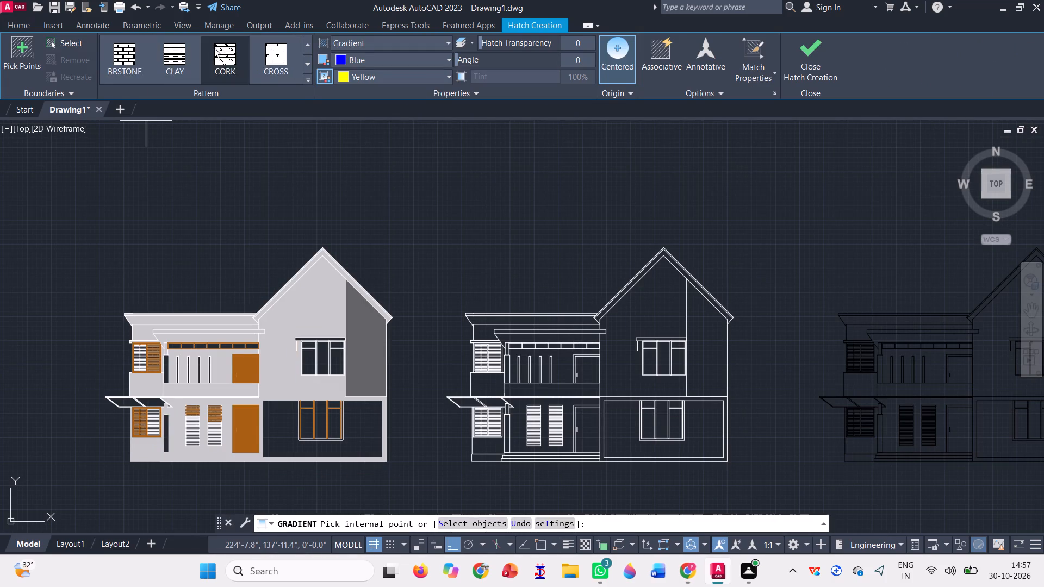
{"action": "scroll", "coordinate": [214, 48], "scroll_direction": "up", "scroll_amount": 10}
{"action": "left_click", "coordinate": [130, 59]}
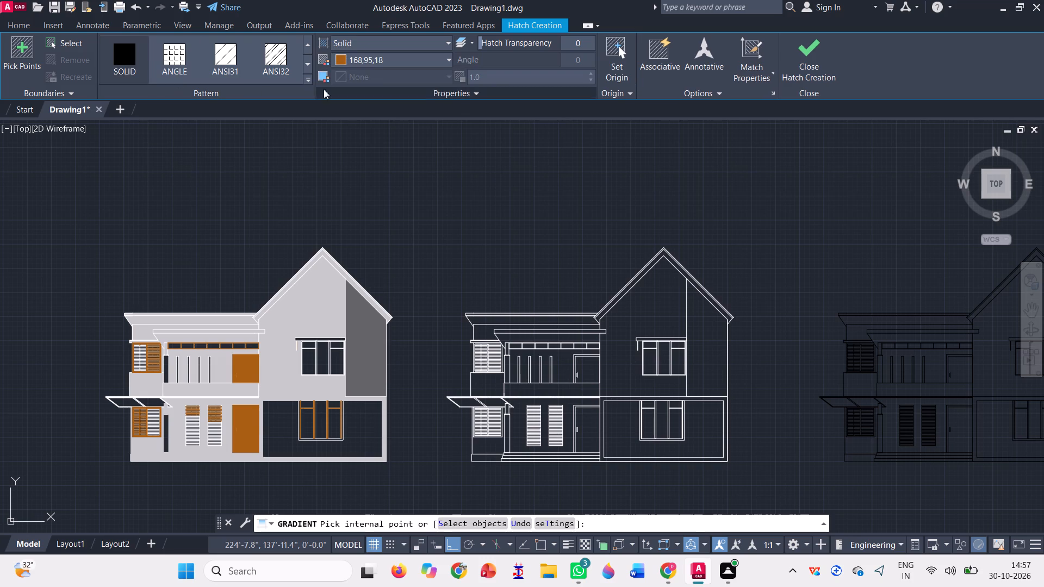
{"action": "left_click", "coordinate": [383, 61]}
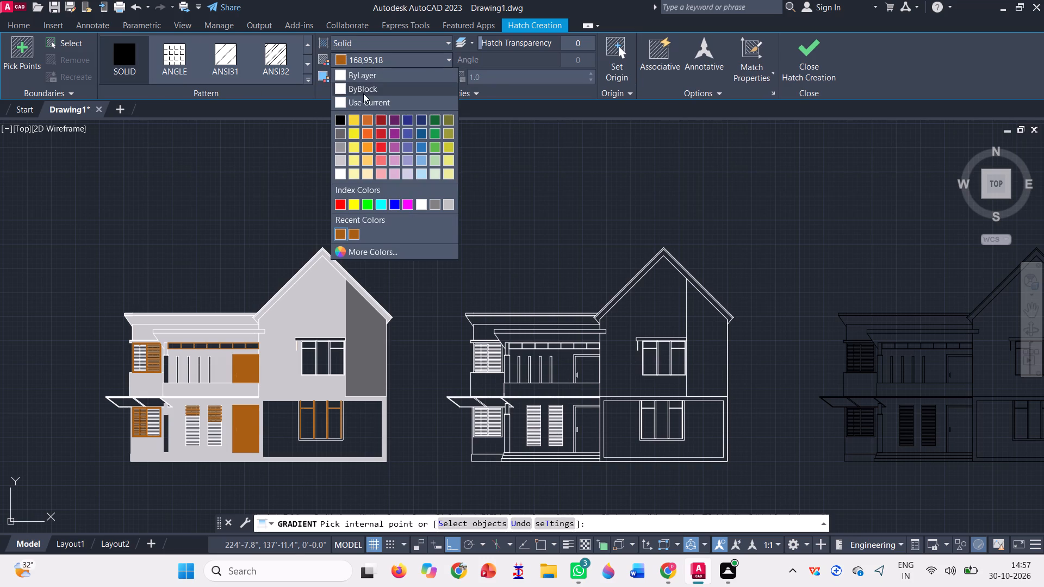
{"action": "left_click", "coordinate": [340, 174]}
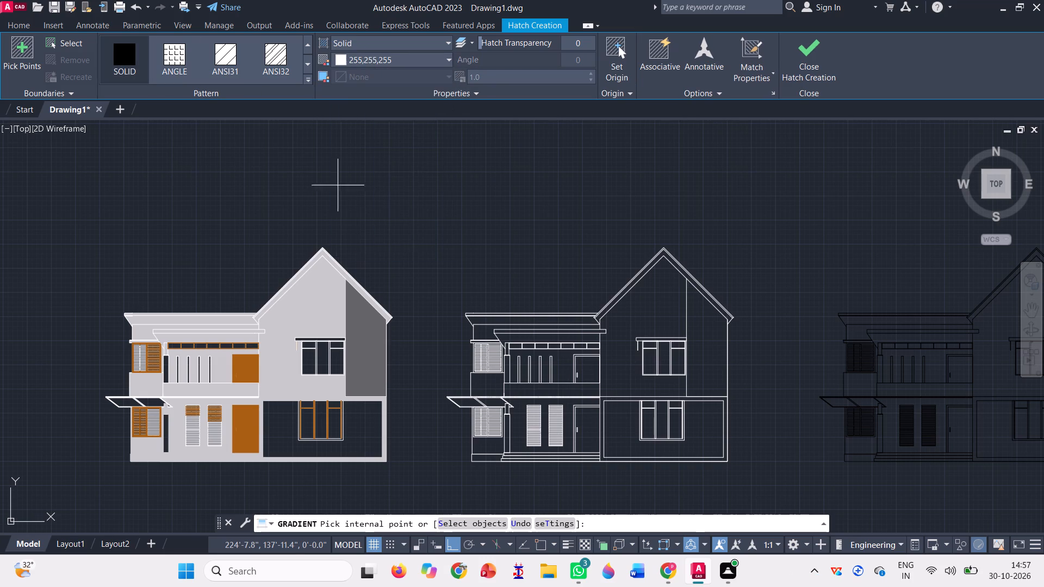
{"action": "scroll", "coordinate": [309, 347], "scroll_direction": "up", "scroll_amount": 4}
{"action": "scroll", "coordinate": [319, 305], "scroll_direction": "down", "scroll_amount": 2}
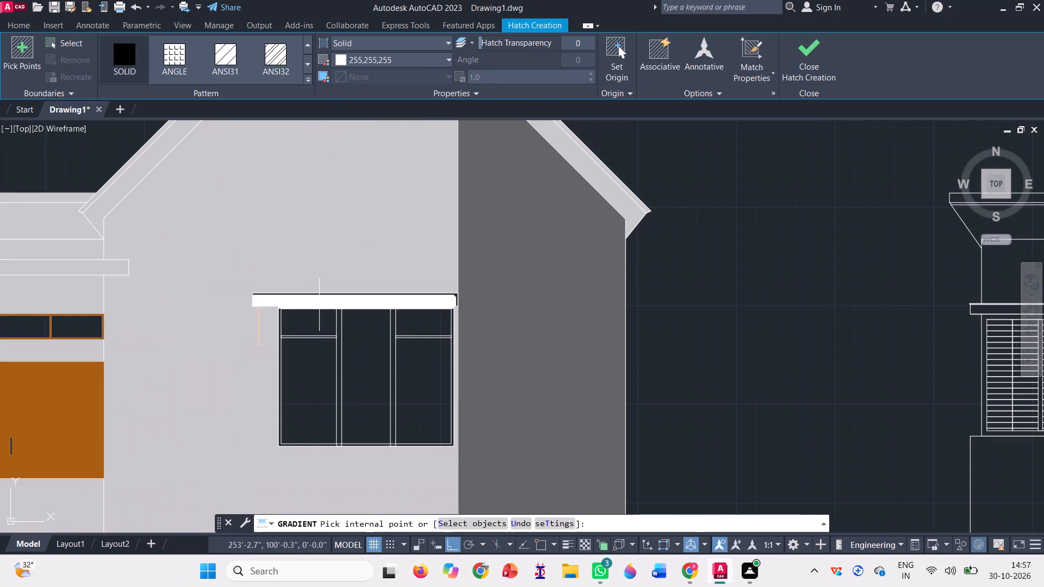
{"action": "left_click", "coordinate": [365, 64]}
{"action": "left_click", "coordinate": [355, 58]}
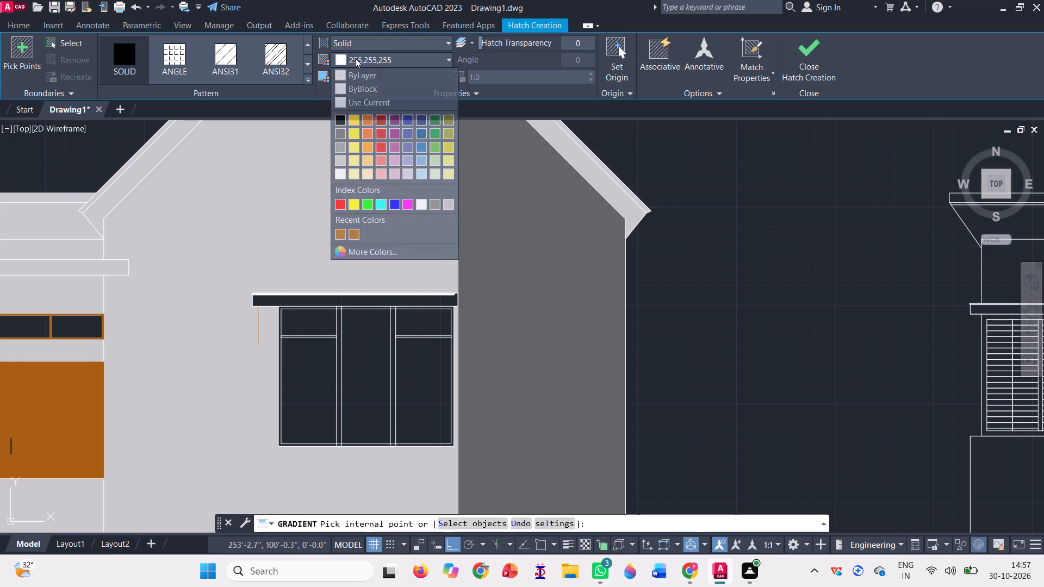
{"action": "left_click", "coordinate": [347, 58]}
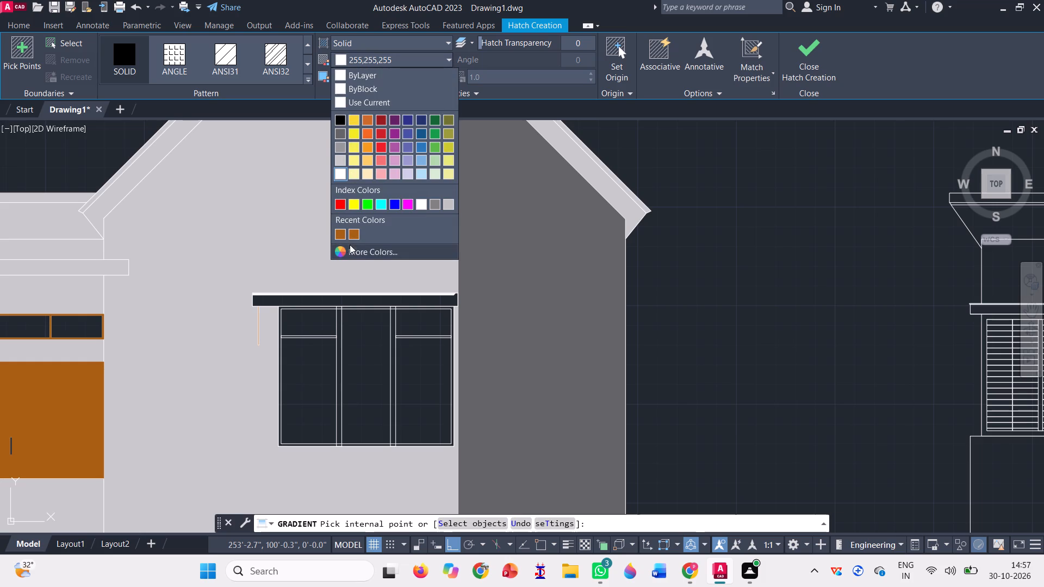
{"action": "left_click", "coordinate": [337, 161]}
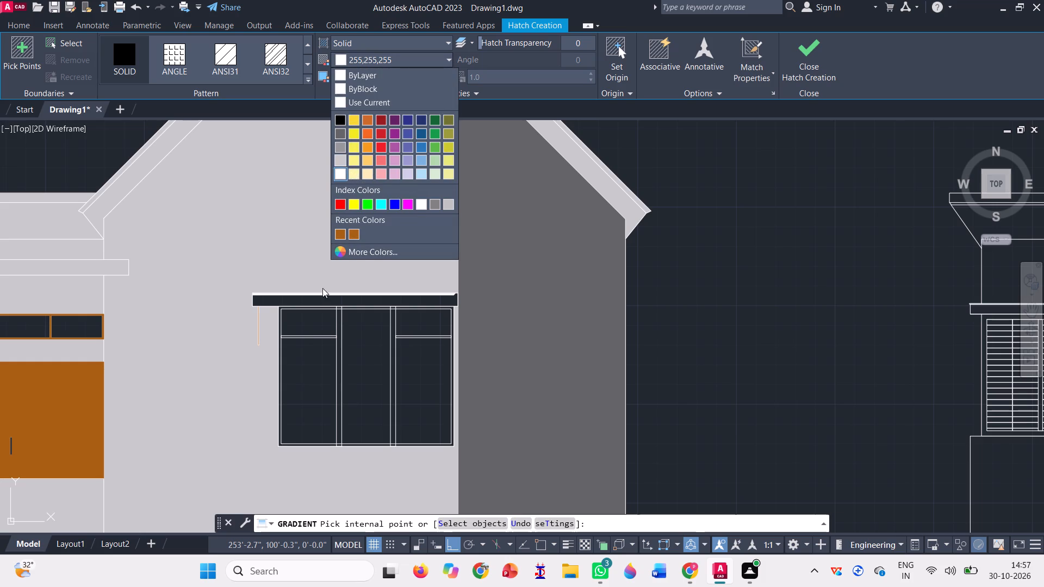
{"action": "scroll", "coordinate": [303, 312], "scroll_direction": "up", "scroll_amount": 3}
{"action": "left_click", "coordinate": [287, 278]}
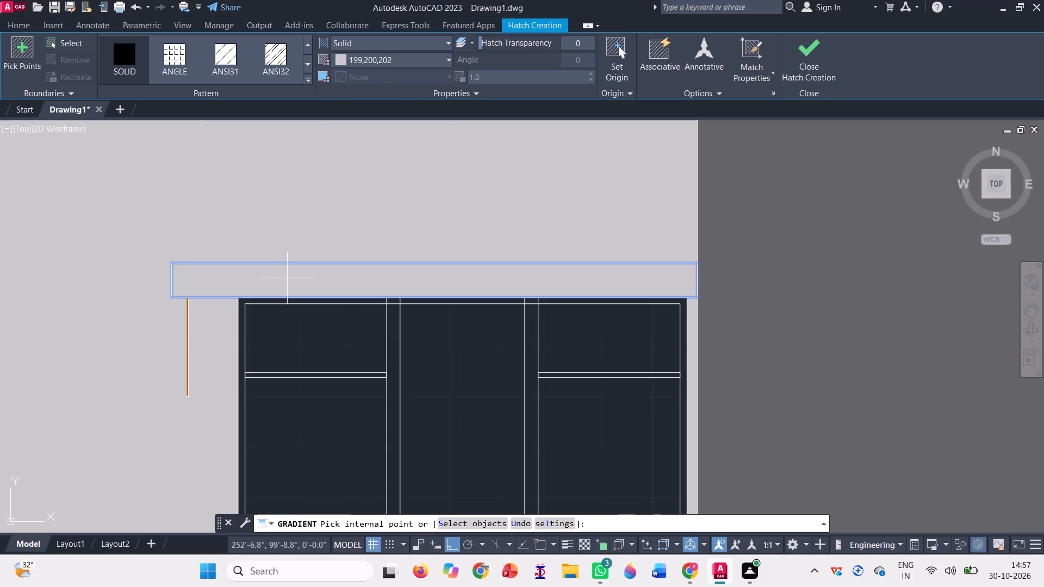
{"action": "scroll", "coordinate": [319, 292], "scroll_direction": "down", "scroll_amount": 6}
{"action": "scroll", "coordinate": [395, 272], "scroll_direction": "down", "scroll_amount": 2}
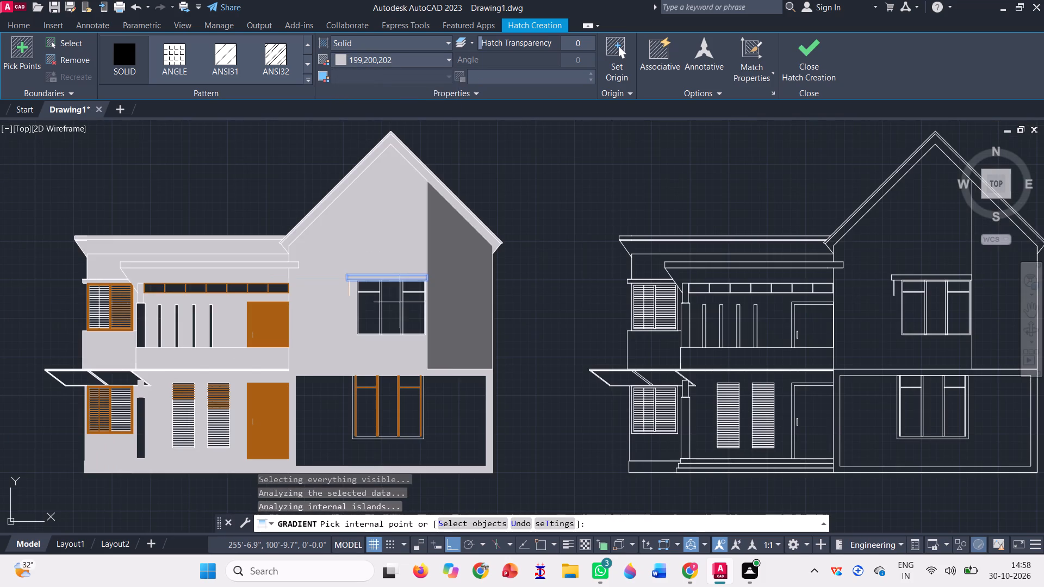
{"action": "scroll", "coordinate": [387, 403], "scroll_direction": "up", "scroll_amount": 3}
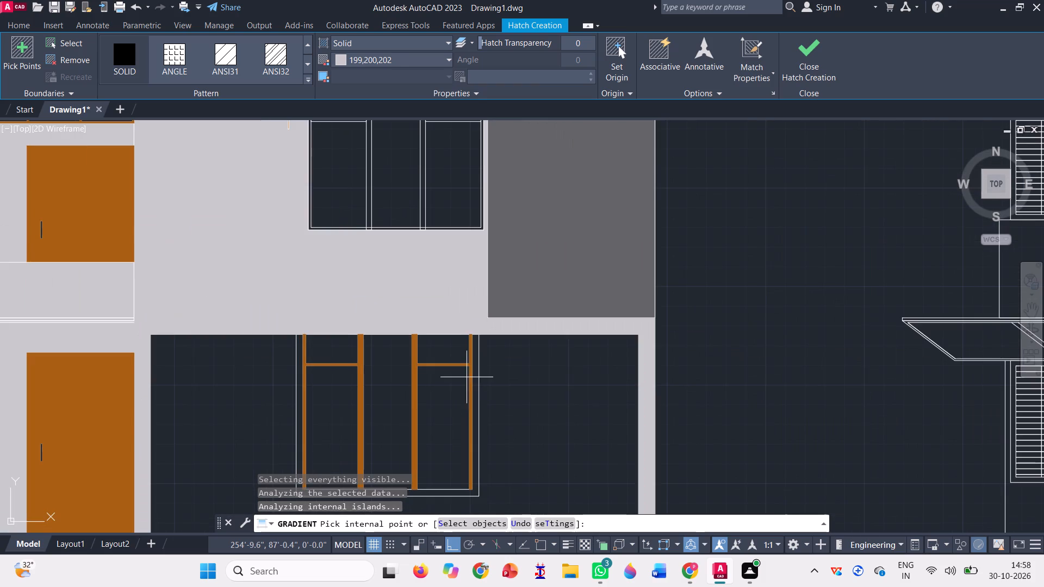
{"action": "scroll", "coordinate": [467, 377], "scroll_direction": "down", "scroll_amount": 3}
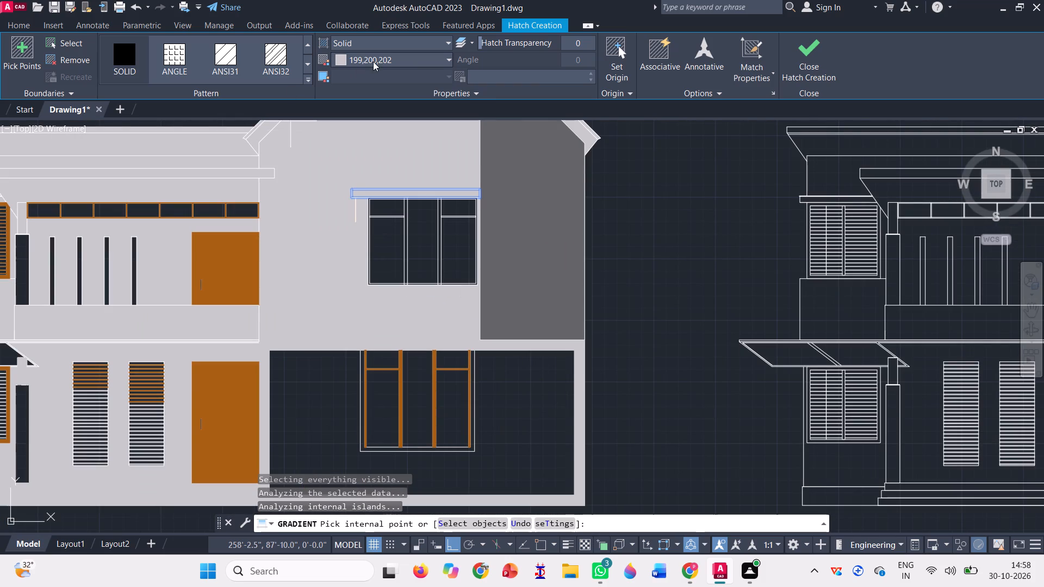
{"action": "left_click", "coordinate": [804, 54]}
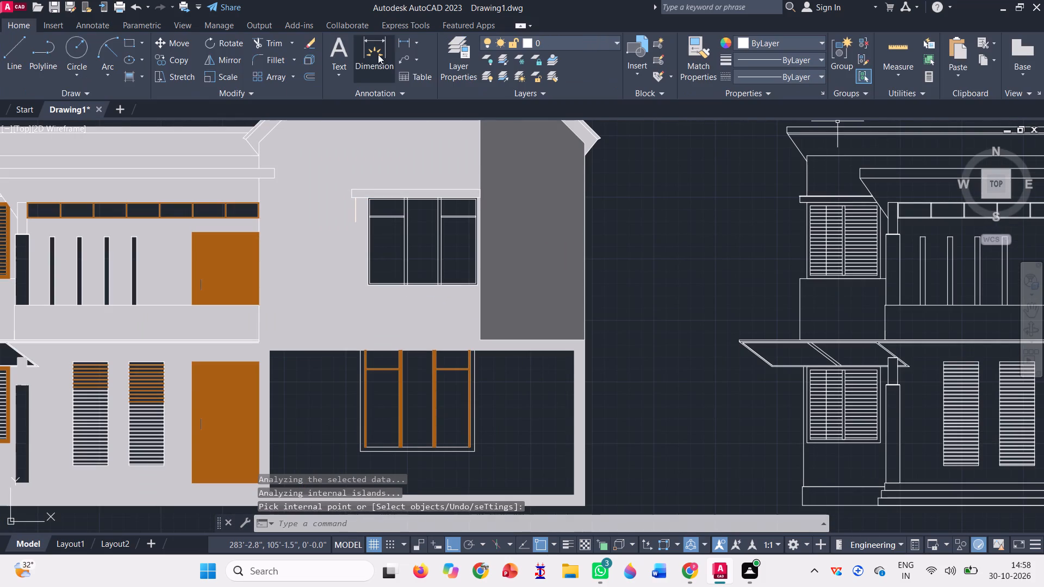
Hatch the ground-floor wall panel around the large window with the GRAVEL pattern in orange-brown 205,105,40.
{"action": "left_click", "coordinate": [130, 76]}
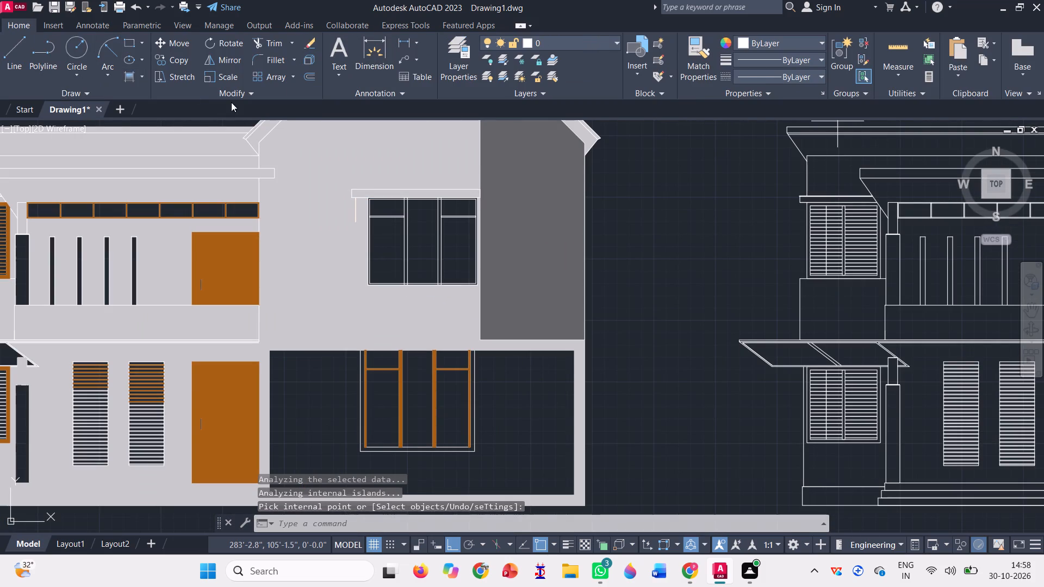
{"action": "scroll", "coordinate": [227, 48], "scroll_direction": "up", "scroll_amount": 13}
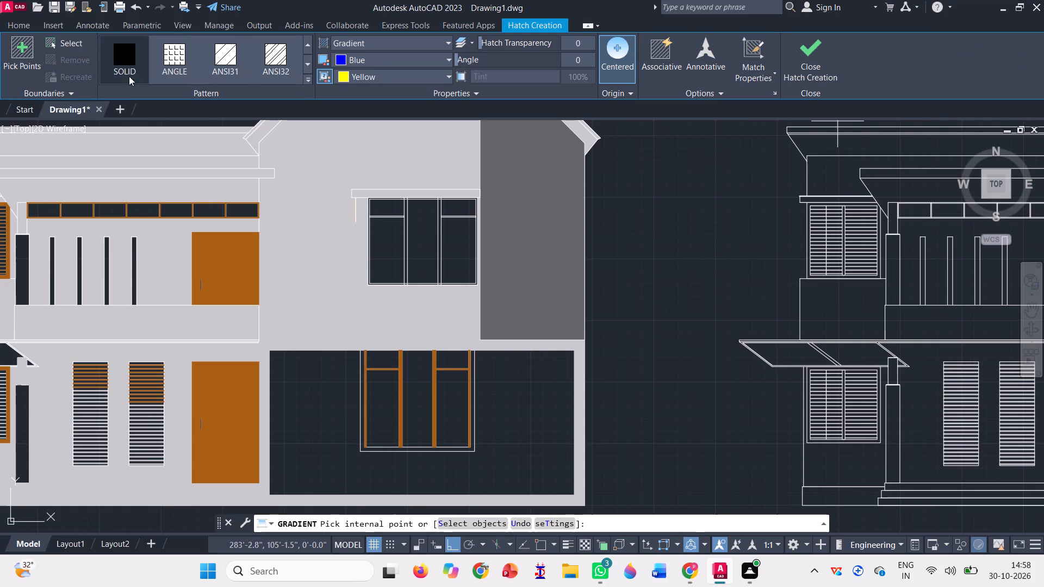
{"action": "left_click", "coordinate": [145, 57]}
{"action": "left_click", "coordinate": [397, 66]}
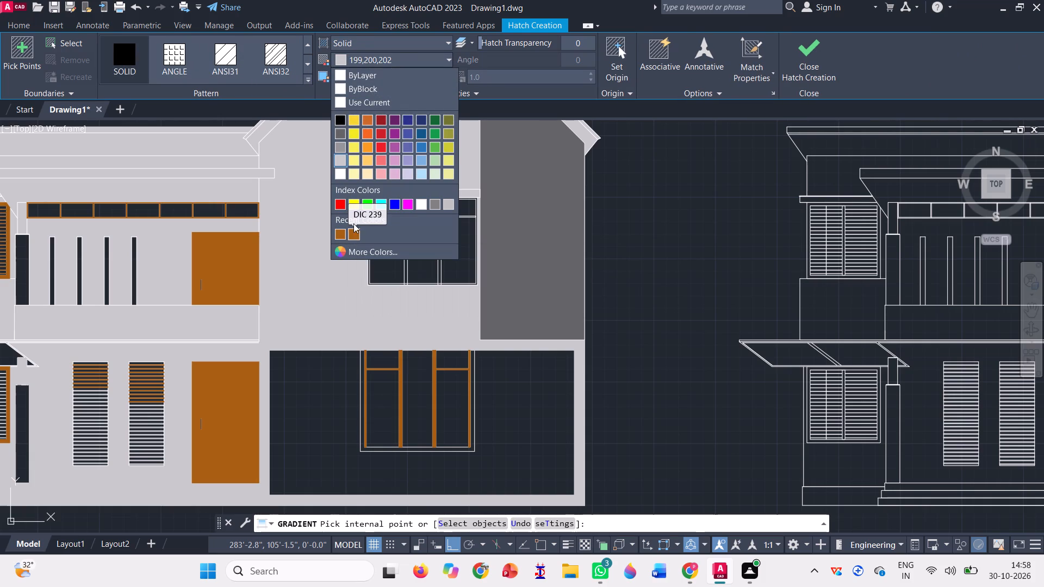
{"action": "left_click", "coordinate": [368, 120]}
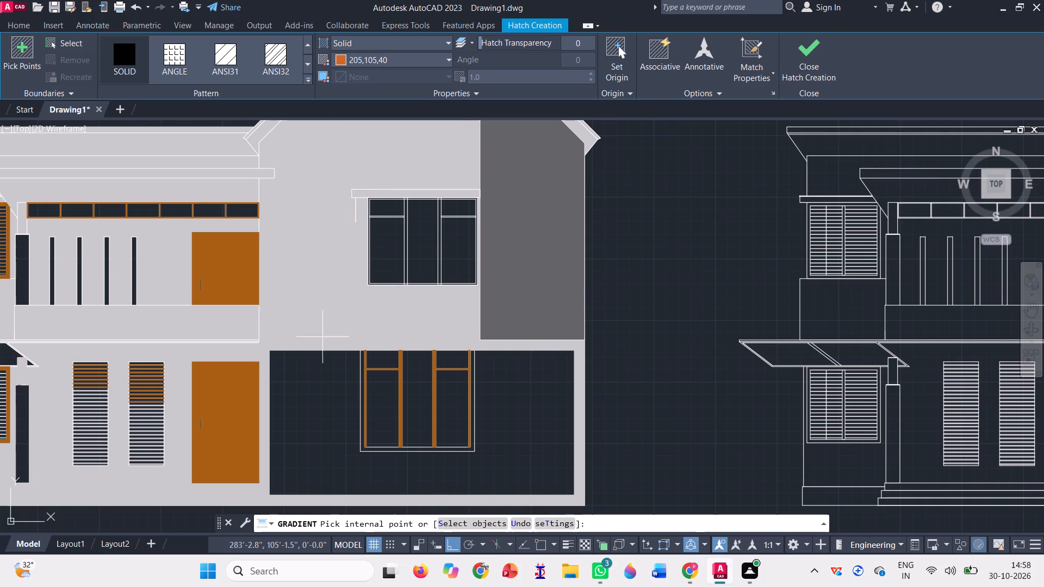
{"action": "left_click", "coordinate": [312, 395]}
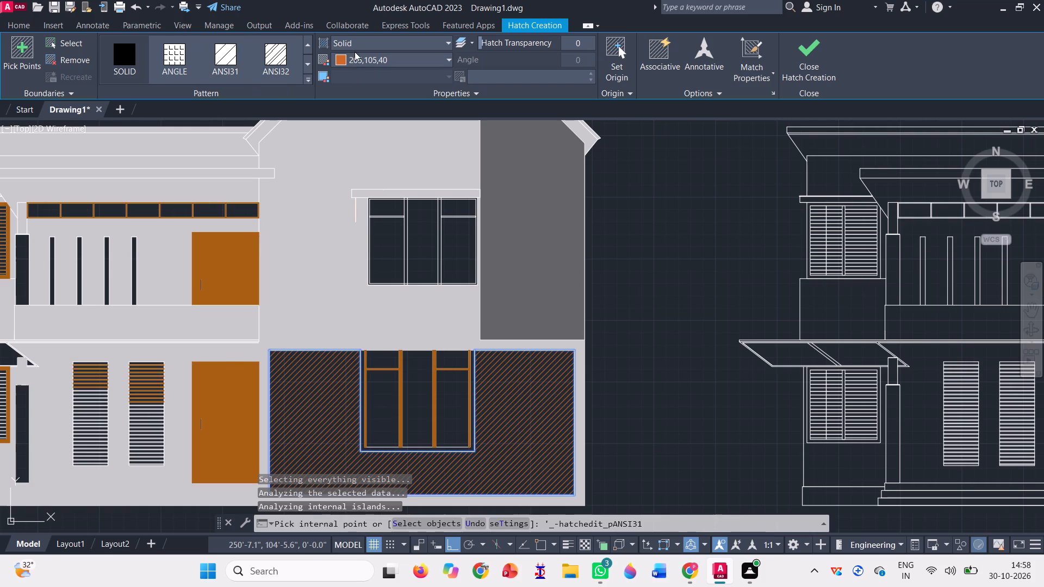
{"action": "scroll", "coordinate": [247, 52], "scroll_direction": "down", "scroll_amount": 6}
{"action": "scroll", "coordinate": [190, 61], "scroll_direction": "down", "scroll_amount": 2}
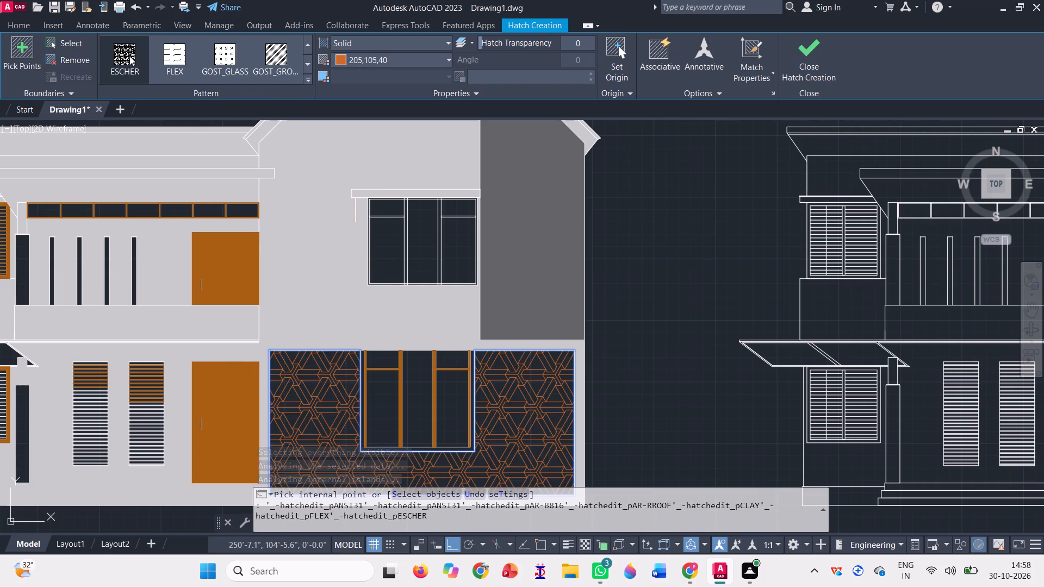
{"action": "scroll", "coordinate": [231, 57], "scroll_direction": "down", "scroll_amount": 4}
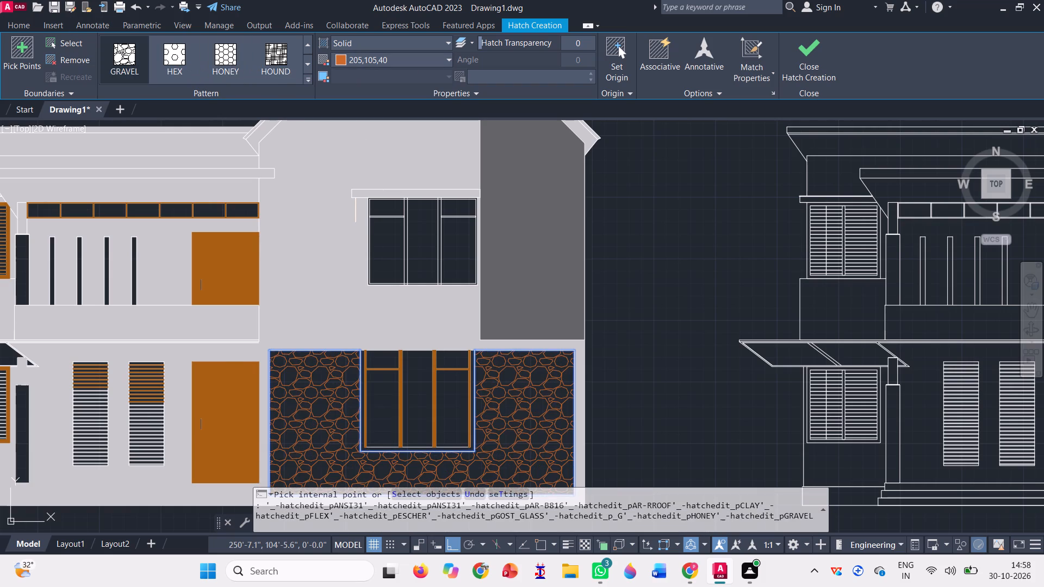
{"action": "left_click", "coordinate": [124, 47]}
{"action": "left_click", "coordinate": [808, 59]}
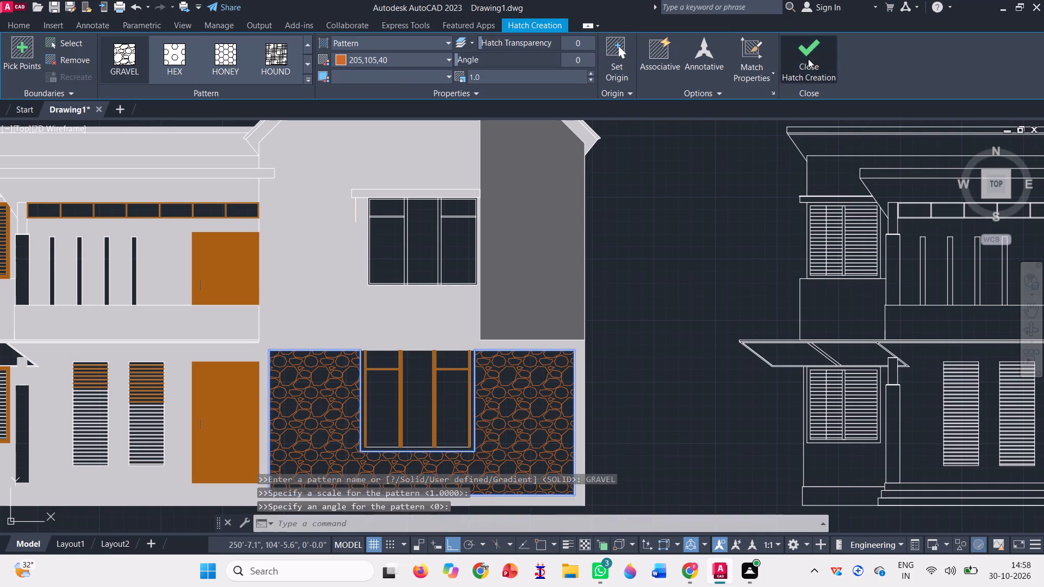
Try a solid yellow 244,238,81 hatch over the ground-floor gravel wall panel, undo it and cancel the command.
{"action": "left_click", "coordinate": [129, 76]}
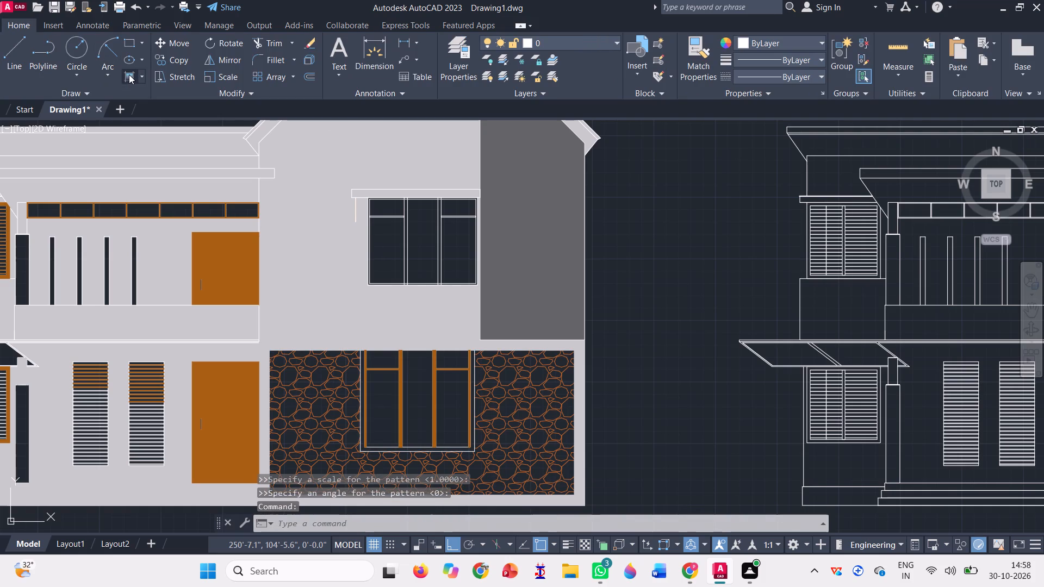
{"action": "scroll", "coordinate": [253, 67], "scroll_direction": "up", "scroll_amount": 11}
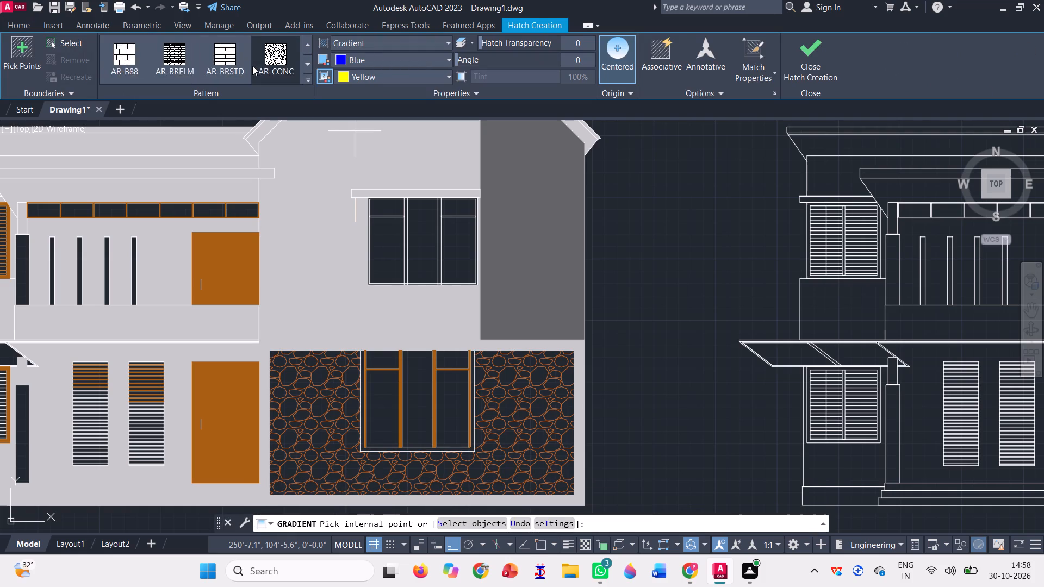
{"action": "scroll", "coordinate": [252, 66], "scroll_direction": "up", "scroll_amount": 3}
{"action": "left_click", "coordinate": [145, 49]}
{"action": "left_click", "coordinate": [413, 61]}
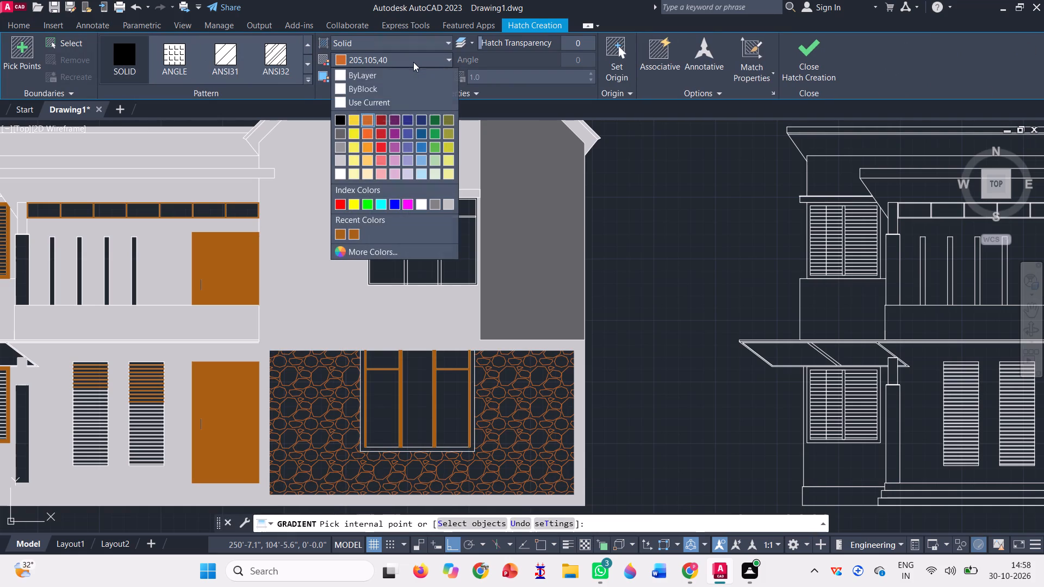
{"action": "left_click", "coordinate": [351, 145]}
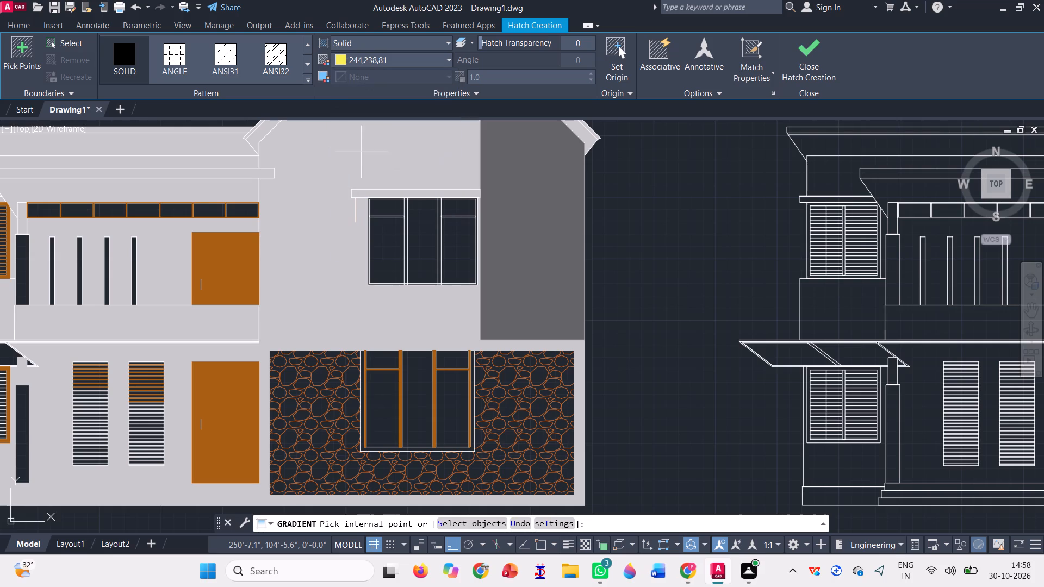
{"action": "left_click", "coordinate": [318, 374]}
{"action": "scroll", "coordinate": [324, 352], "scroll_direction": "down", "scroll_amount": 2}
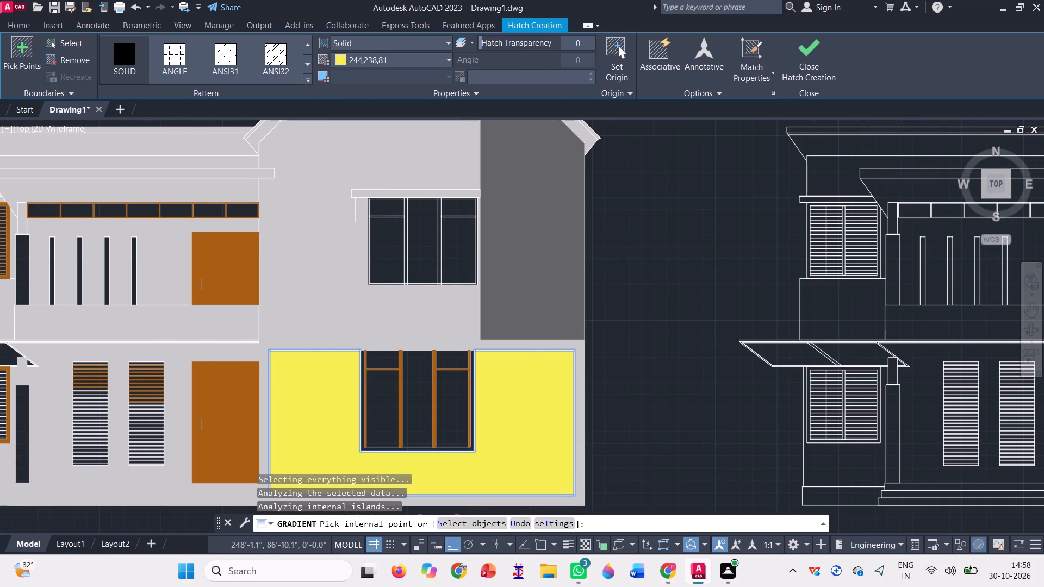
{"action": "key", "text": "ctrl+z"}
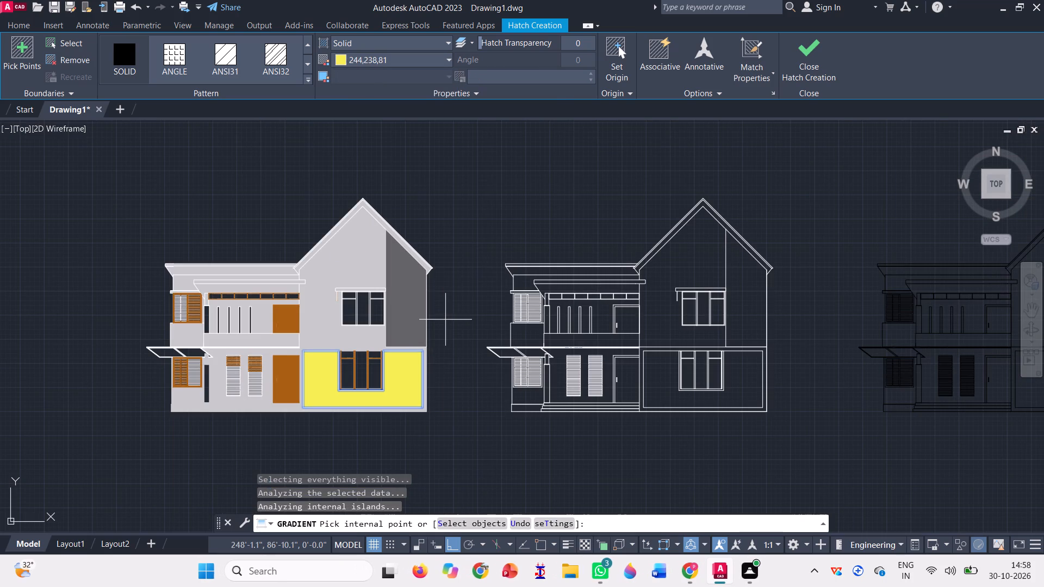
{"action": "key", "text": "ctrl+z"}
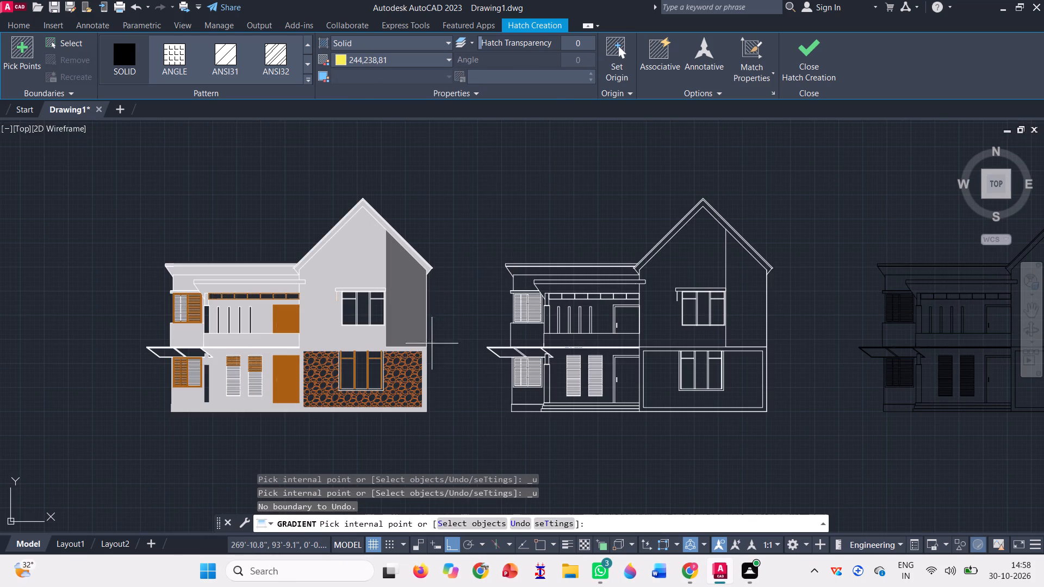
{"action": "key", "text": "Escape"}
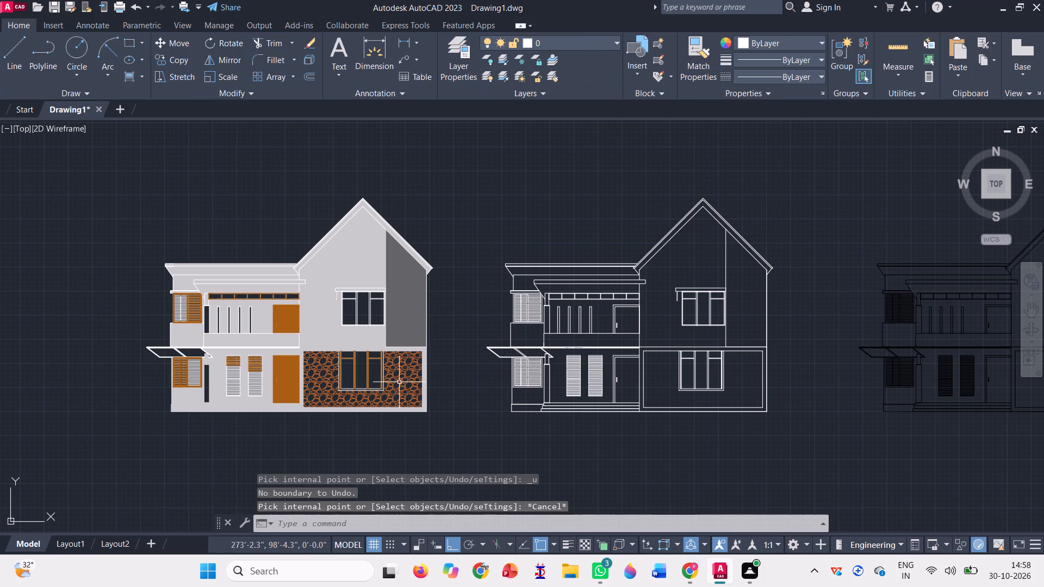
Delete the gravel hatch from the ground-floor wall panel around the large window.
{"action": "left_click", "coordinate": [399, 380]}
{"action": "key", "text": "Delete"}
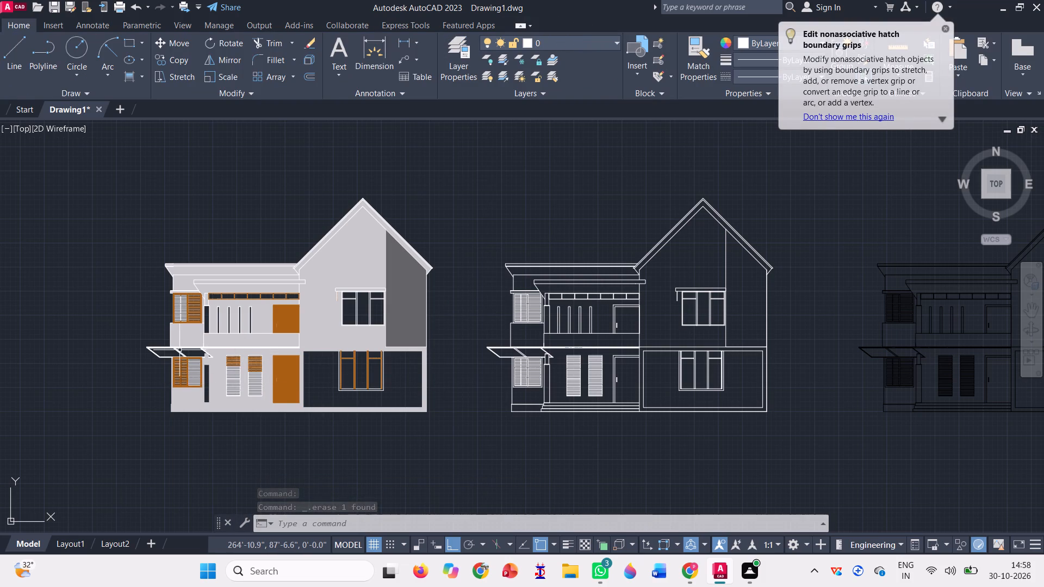
Examine the louvred windows and upper-floor facade of the coloured elevation for parts still without fill.
{"action": "scroll", "coordinate": [179, 370], "scroll_direction": "up", "scroll_amount": 1}
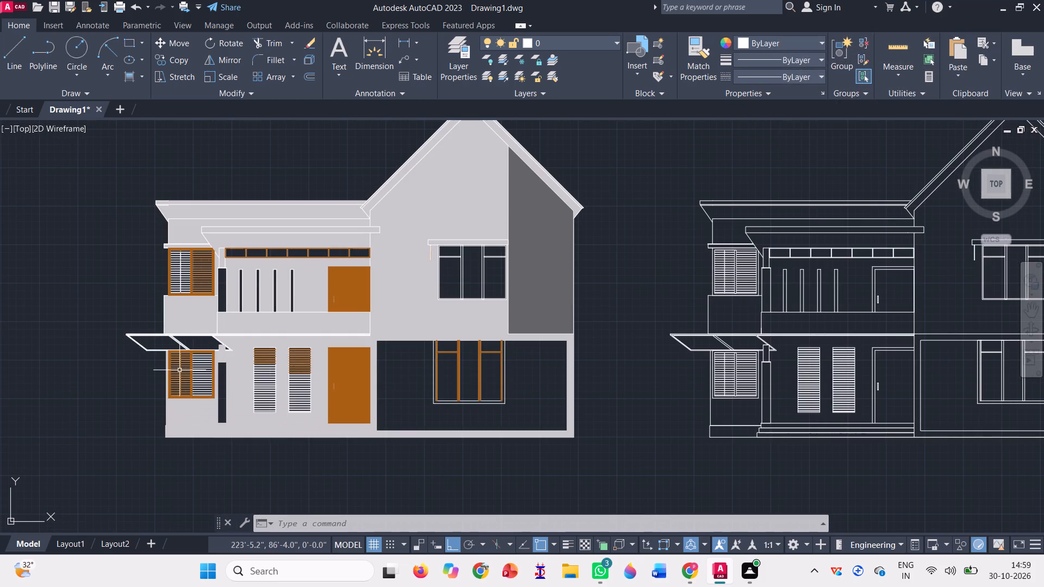
{"action": "scroll", "coordinate": [173, 349], "scroll_direction": "up", "scroll_amount": 3}
{"action": "scroll", "coordinate": [267, 395], "scroll_direction": "up", "scroll_amount": 3}
{"action": "scroll", "coordinate": [178, 345], "scroll_direction": "down", "scroll_amount": 6}
{"action": "scroll", "coordinate": [165, 230], "scroll_direction": "up", "scroll_amount": 2}
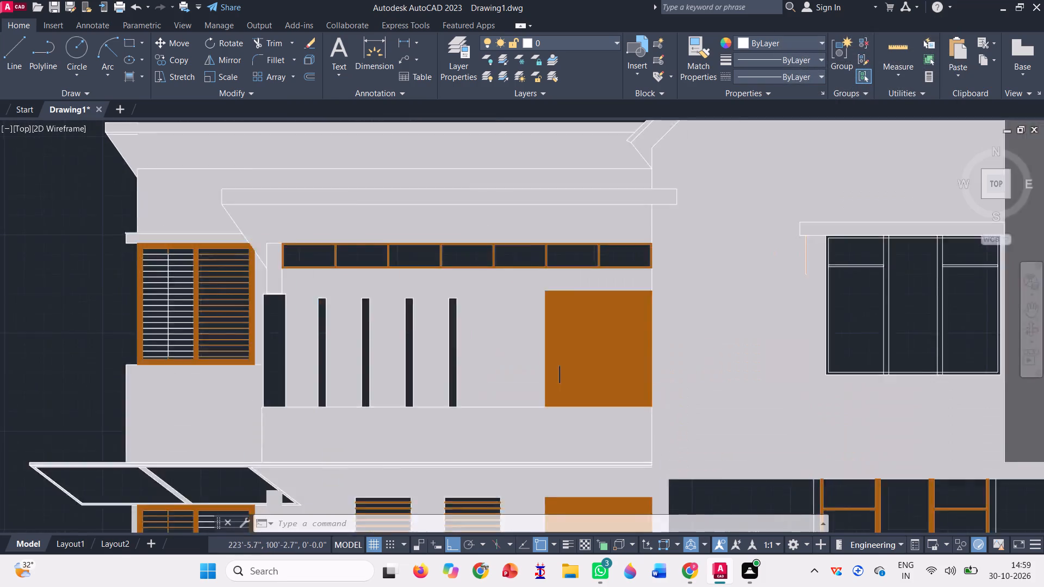
{"action": "scroll", "coordinate": [165, 230], "scroll_direction": "up", "scroll_amount": 2}
{"action": "scroll", "coordinate": [152, 299], "scroll_direction": "up", "scroll_amount": 3}
{"action": "scroll", "coordinate": [152, 297], "scroll_direction": "down", "scroll_amount": 4}
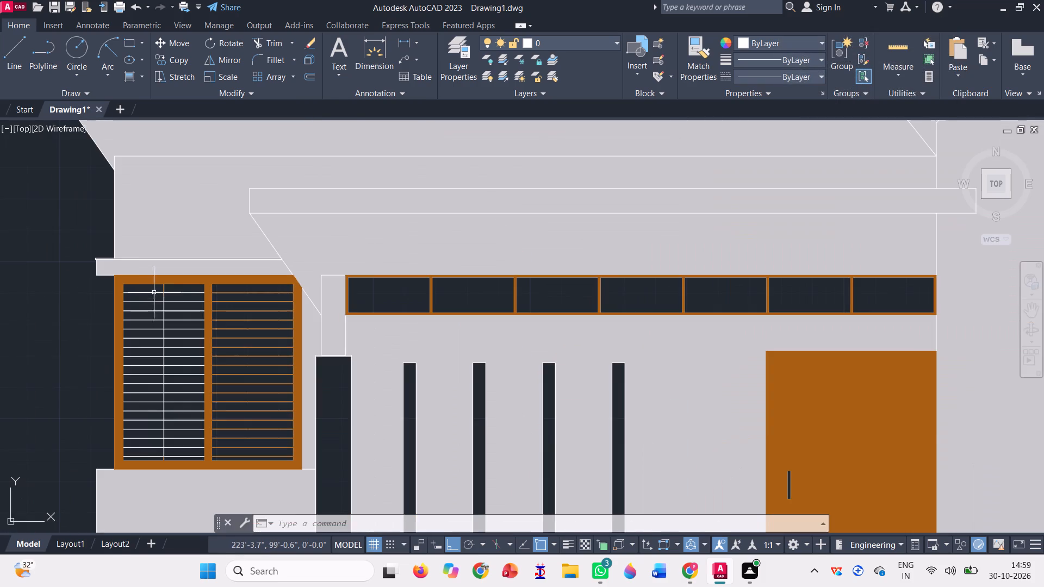
{"action": "scroll", "coordinate": [139, 239], "scroll_direction": "up", "scroll_amount": 2}
{"action": "scroll", "coordinate": [122, 291], "scroll_direction": "down", "scroll_amount": 5}
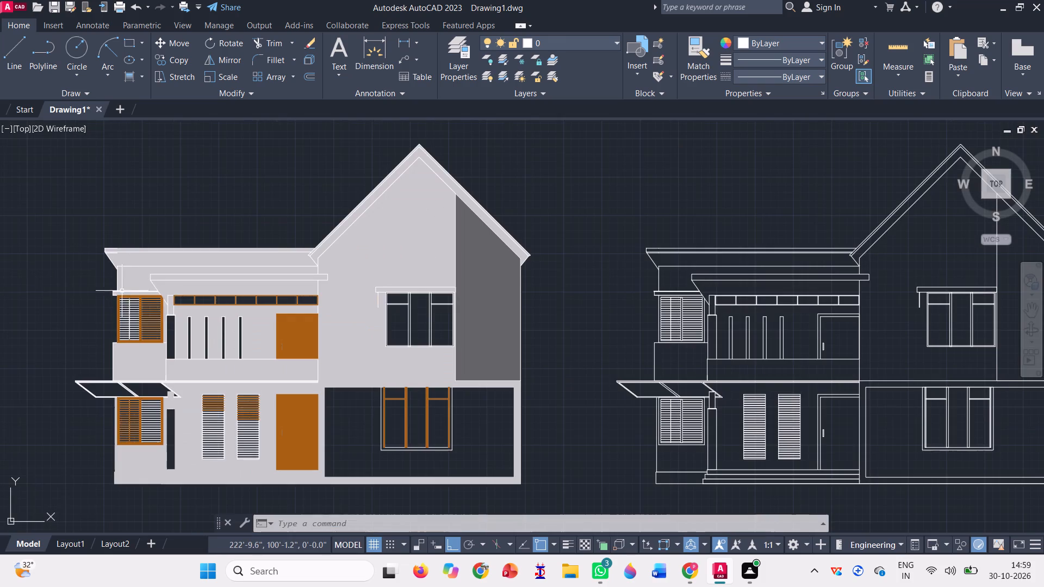
Hatch the first five panes of the upper-floor transom strip with a solid light blue fill, colour 171,220,247.
{"action": "left_click", "coordinate": [130, 75]}
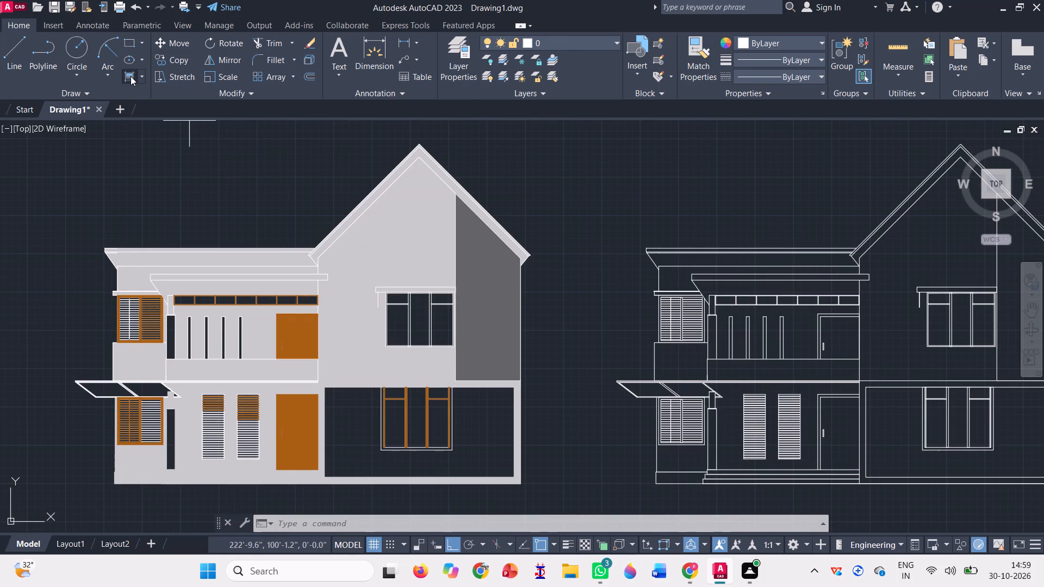
{"action": "scroll", "coordinate": [205, 59], "scroll_direction": "up", "scroll_amount": 11}
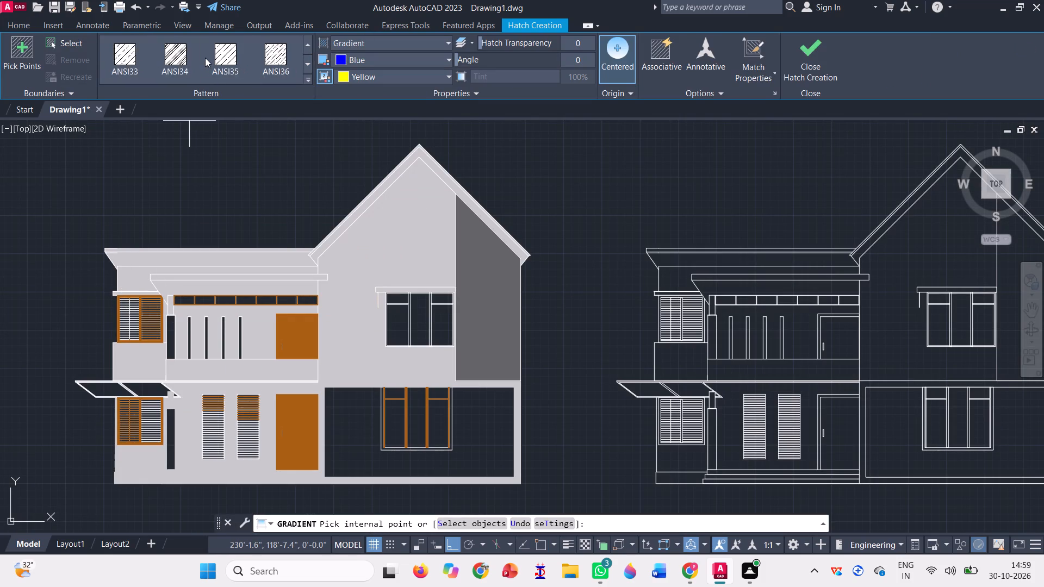
{"action": "scroll", "coordinate": [205, 58], "scroll_direction": "up", "scroll_amount": 3}
{"action": "left_click", "coordinate": [125, 60]}
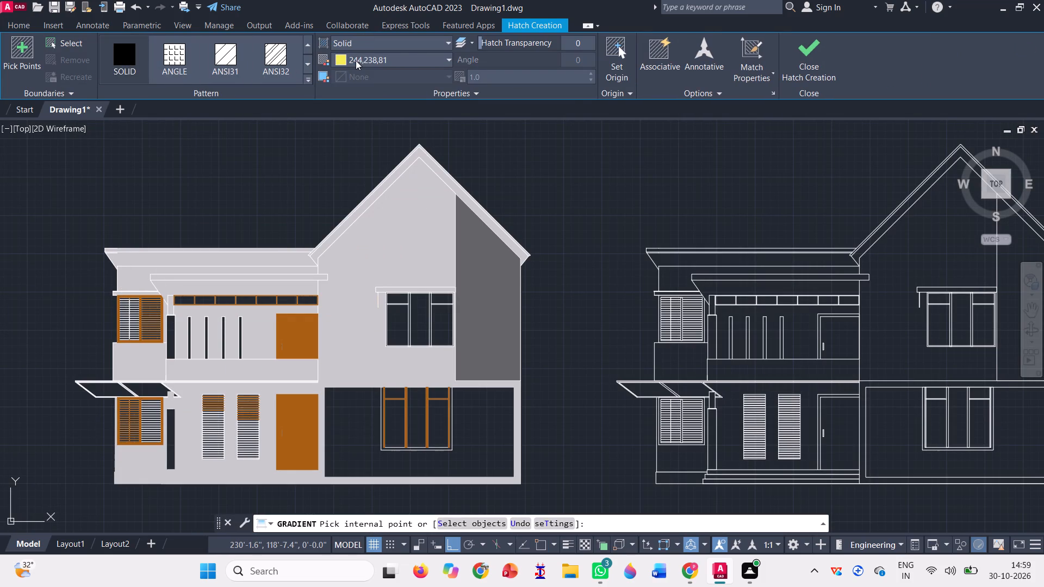
{"action": "left_click", "coordinate": [356, 59]}
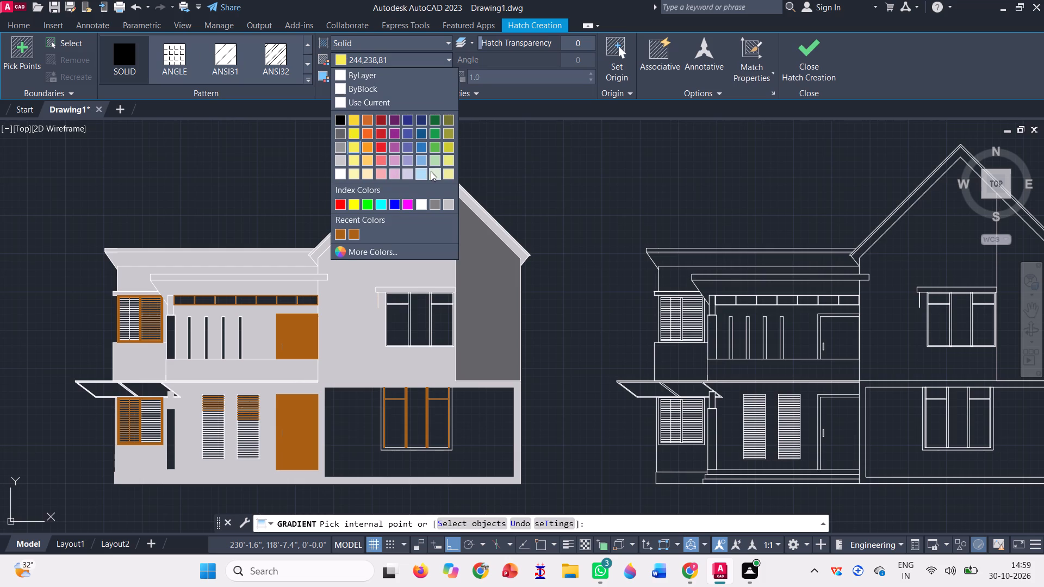
{"action": "left_click", "coordinate": [422, 174]}
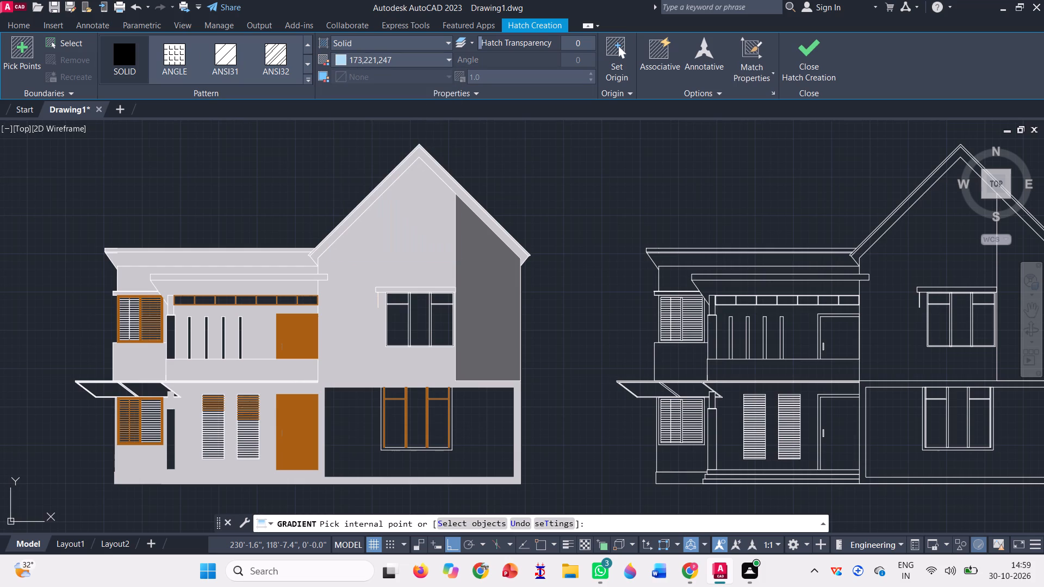
{"action": "left_click", "coordinate": [401, 60]}
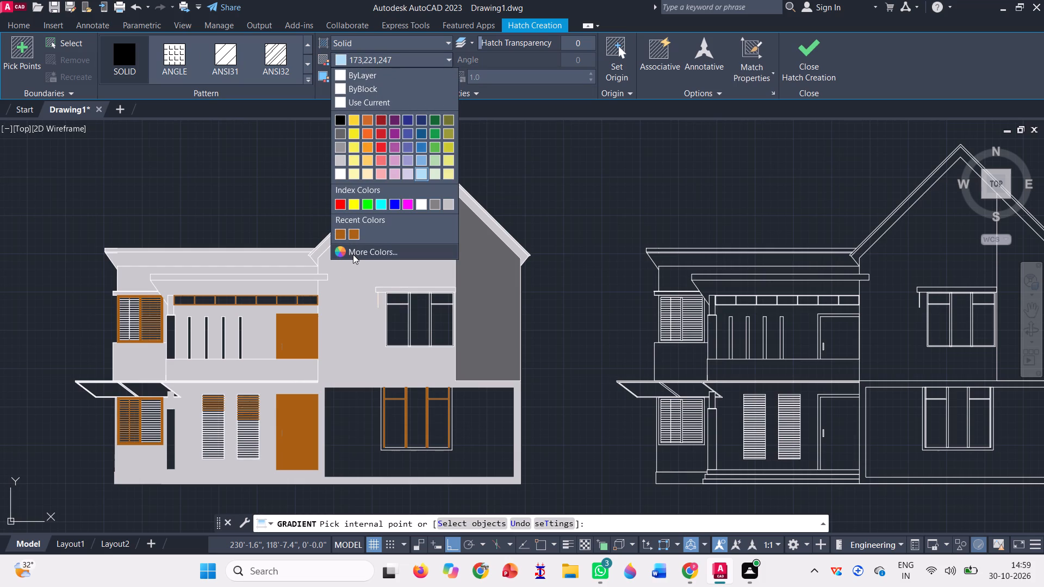
{"action": "left_click", "coordinate": [353, 254]}
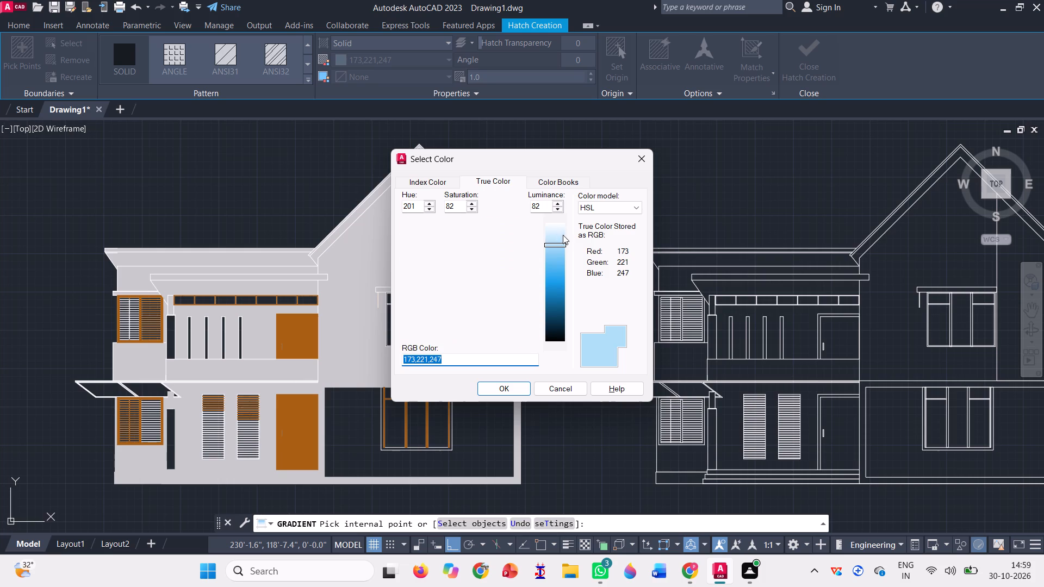
{"action": "left_click", "coordinate": [563, 234]}
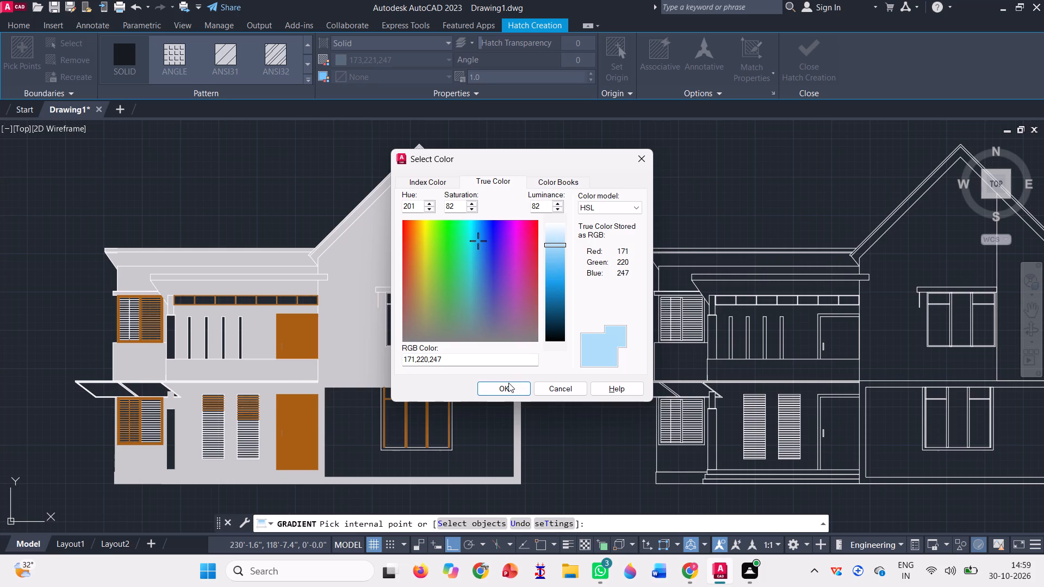
{"action": "left_click", "coordinate": [500, 385]}
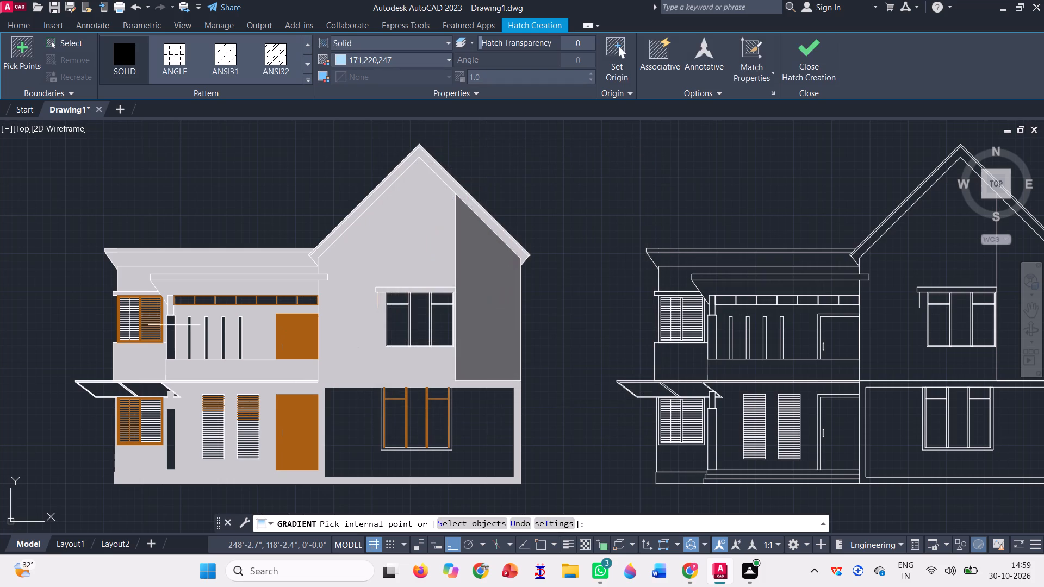
{"action": "scroll", "coordinate": [194, 299], "scroll_direction": "up", "scroll_amount": 6}
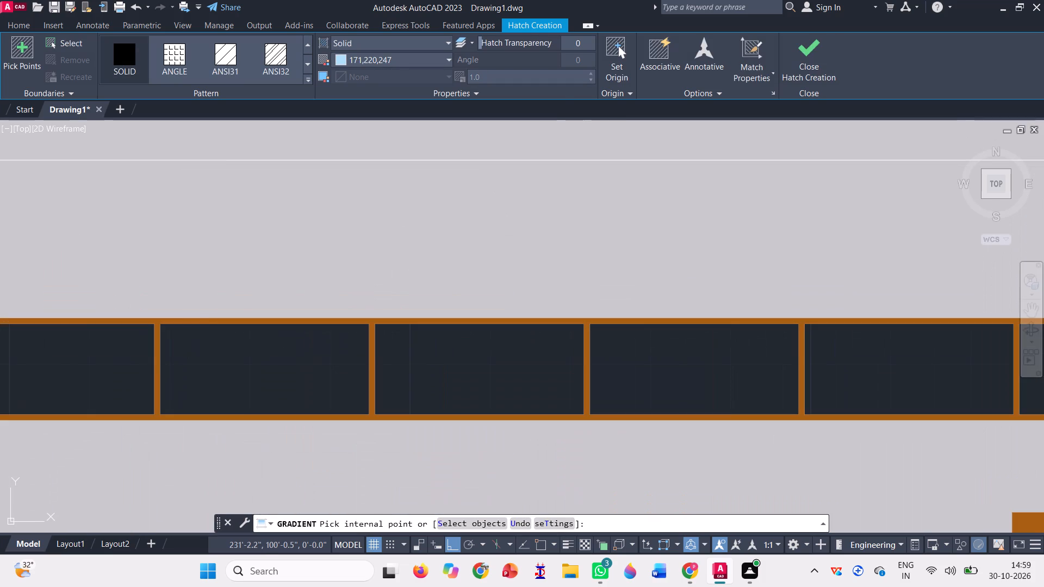
{"action": "left_click", "coordinate": [121, 351]}
{"action": "scroll", "coordinate": [277, 347], "scroll_direction": "down", "scroll_amount": 2}
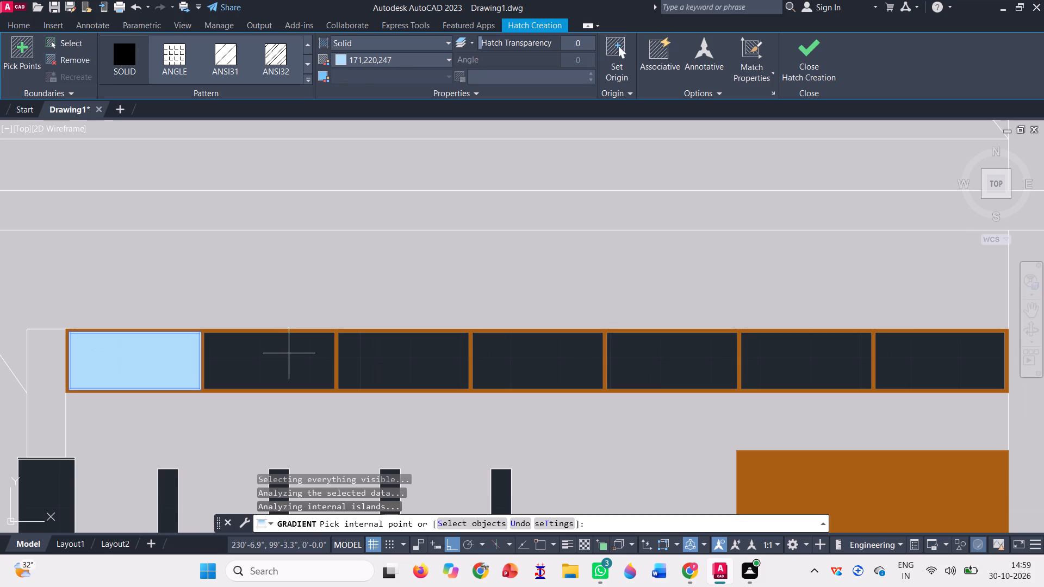
{"action": "left_click", "coordinate": [289, 353]}
{"action": "left_click", "coordinate": [427, 352]}
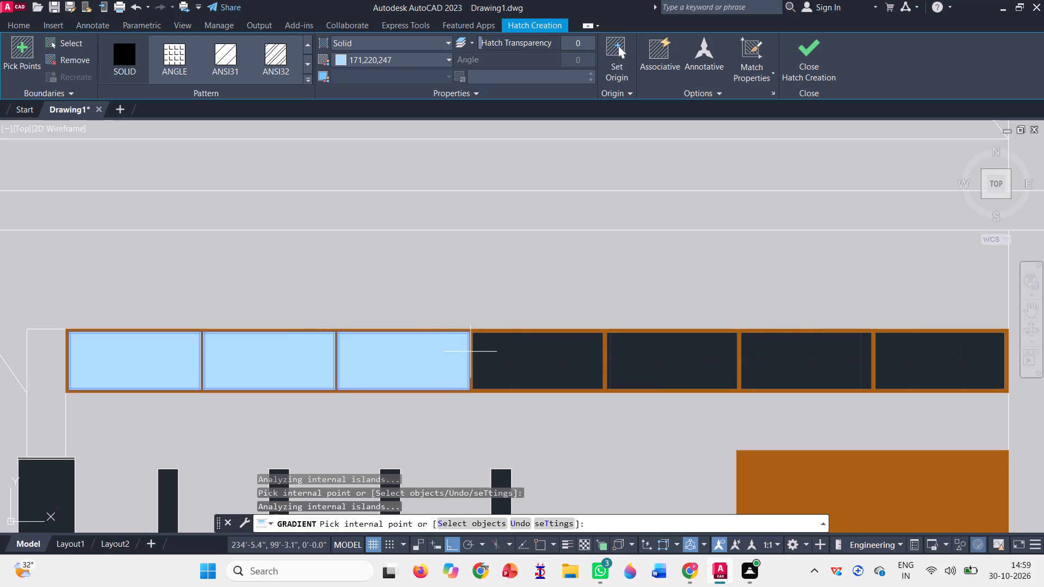
{"action": "left_click", "coordinate": [521, 350]}
{"action": "left_click", "coordinate": [696, 364]}
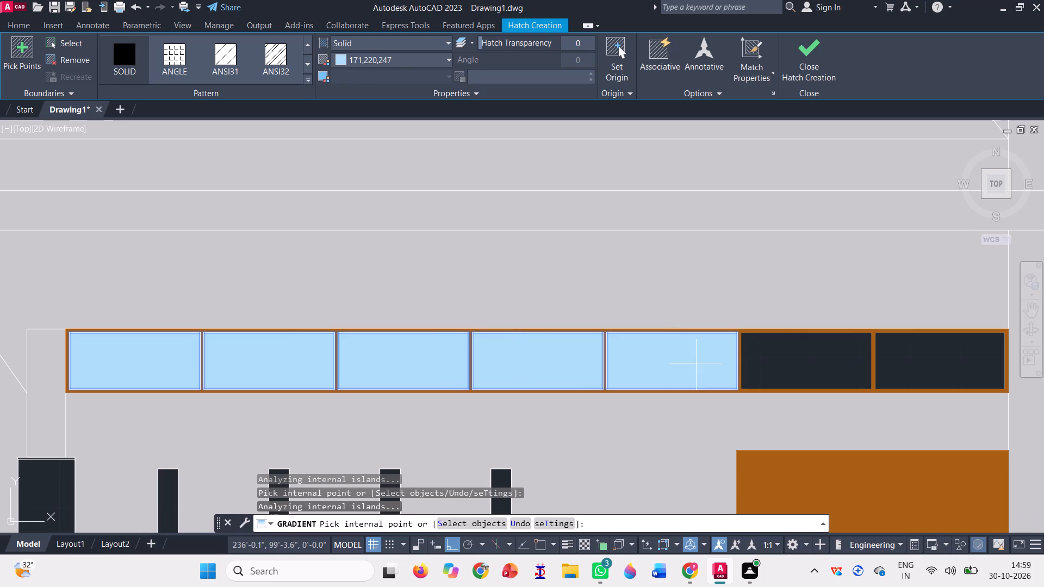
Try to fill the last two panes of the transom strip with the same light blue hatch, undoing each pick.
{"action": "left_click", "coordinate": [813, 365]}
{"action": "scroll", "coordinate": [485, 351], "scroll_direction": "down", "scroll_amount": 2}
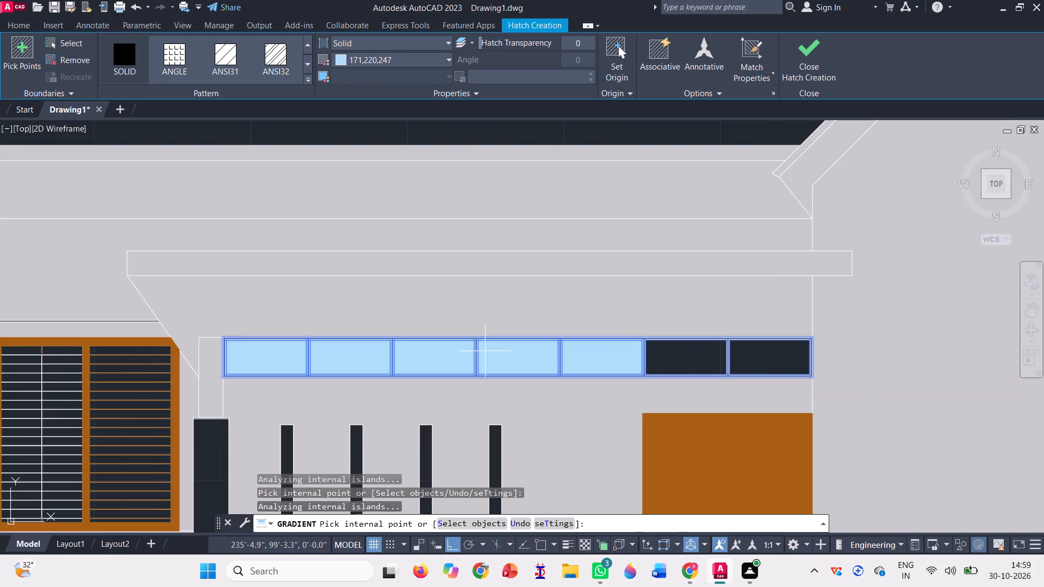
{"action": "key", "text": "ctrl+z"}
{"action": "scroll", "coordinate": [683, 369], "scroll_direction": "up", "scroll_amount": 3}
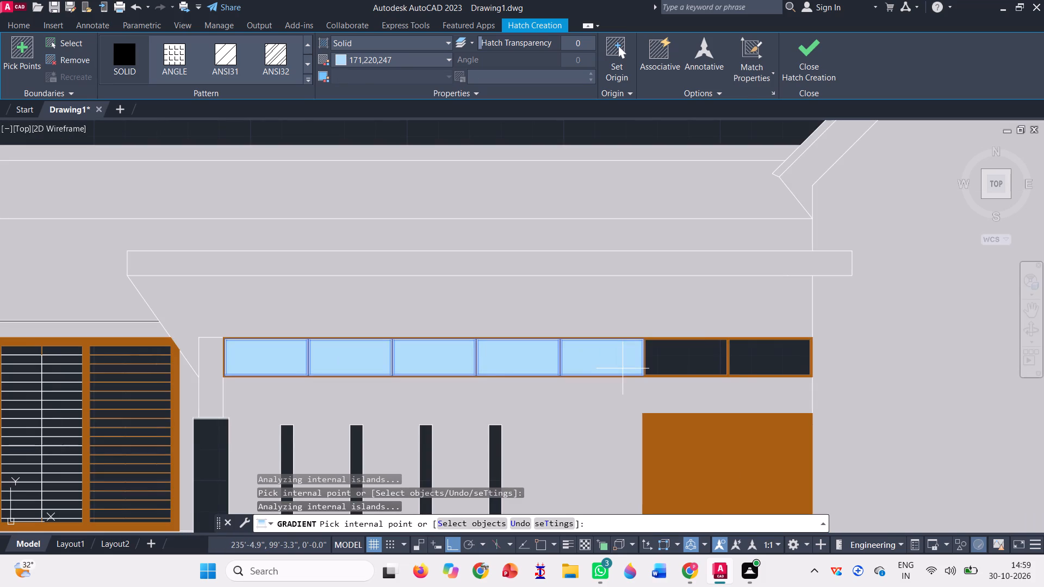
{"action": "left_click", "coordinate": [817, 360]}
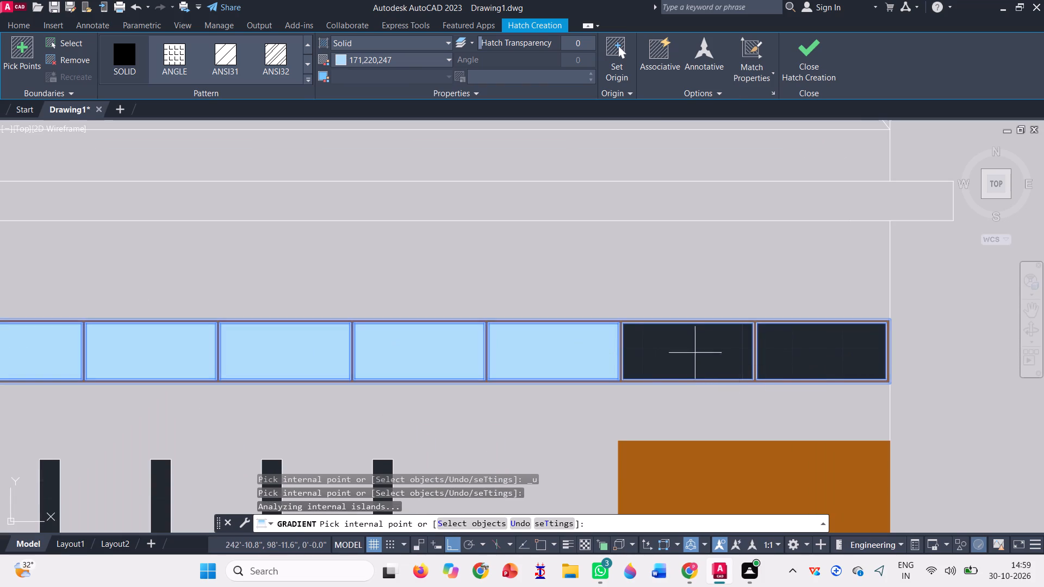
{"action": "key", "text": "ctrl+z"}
Fill both halves of the top four slat gaps in the left leaf of the upper-floor louvred window with light blue 171,220,247.
{"action": "scroll", "coordinate": [561, 303], "scroll_direction": "down", "scroll_amount": 3}
{"action": "scroll", "coordinate": [497, 277], "scroll_direction": "down", "scroll_amount": 2}
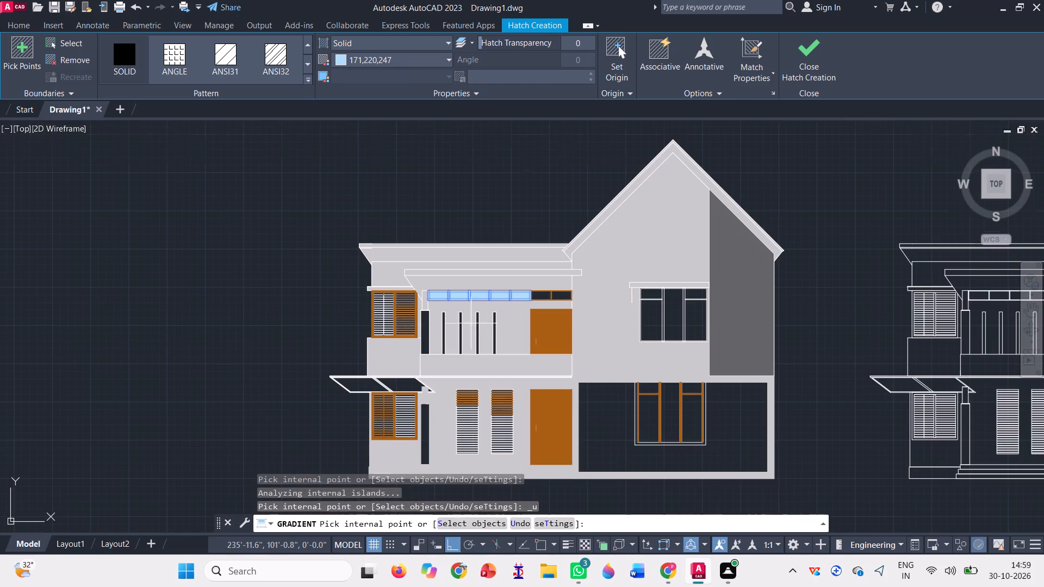
{"action": "scroll", "coordinate": [413, 313], "scroll_direction": "up", "scroll_amount": 3}
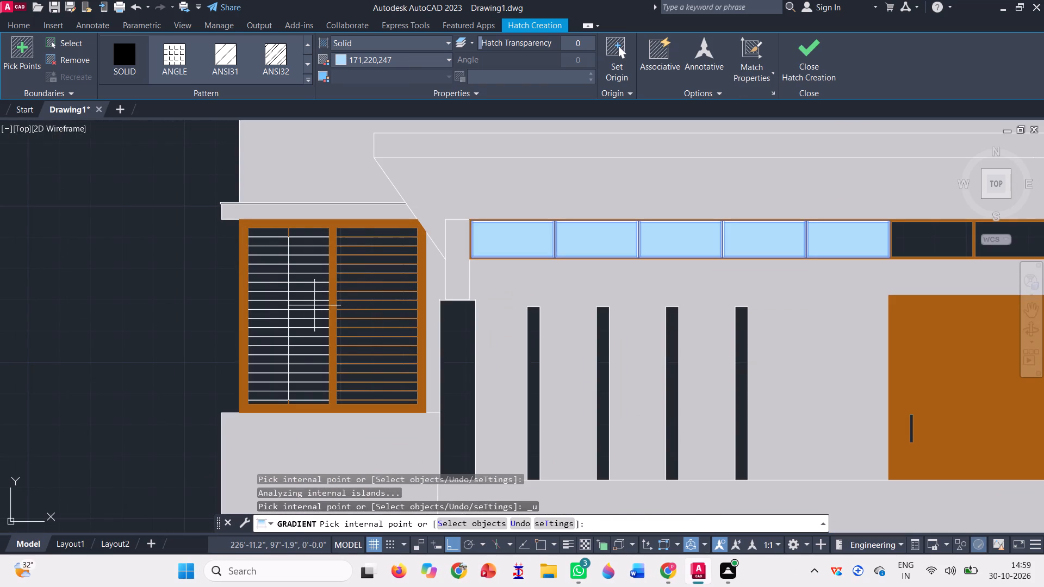
{"action": "scroll", "coordinate": [277, 243], "scroll_direction": "up", "scroll_amount": 3}
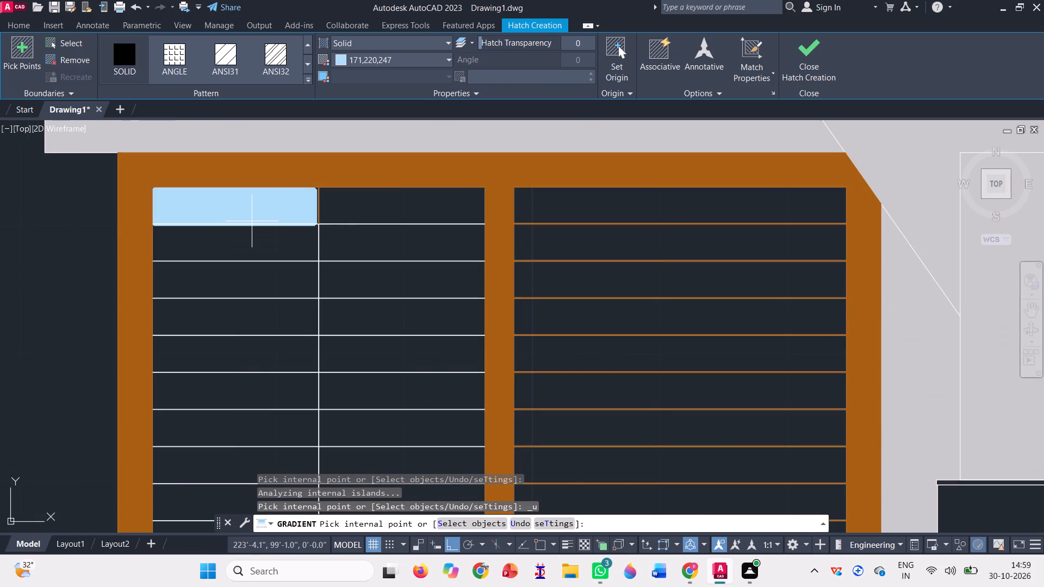
{"action": "left_click", "coordinate": [251, 219]}
{"action": "left_click", "coordinate": [406, 214]}
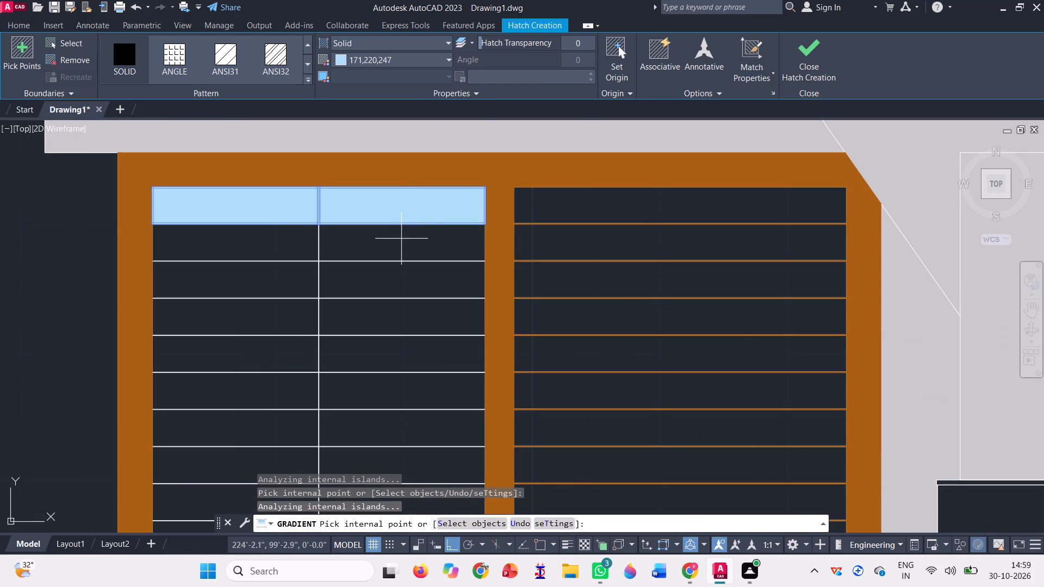
{"action": "left_click", "coordinate": [400, 239]}
{"action": "left_click", "coordinate": [299, 252]}
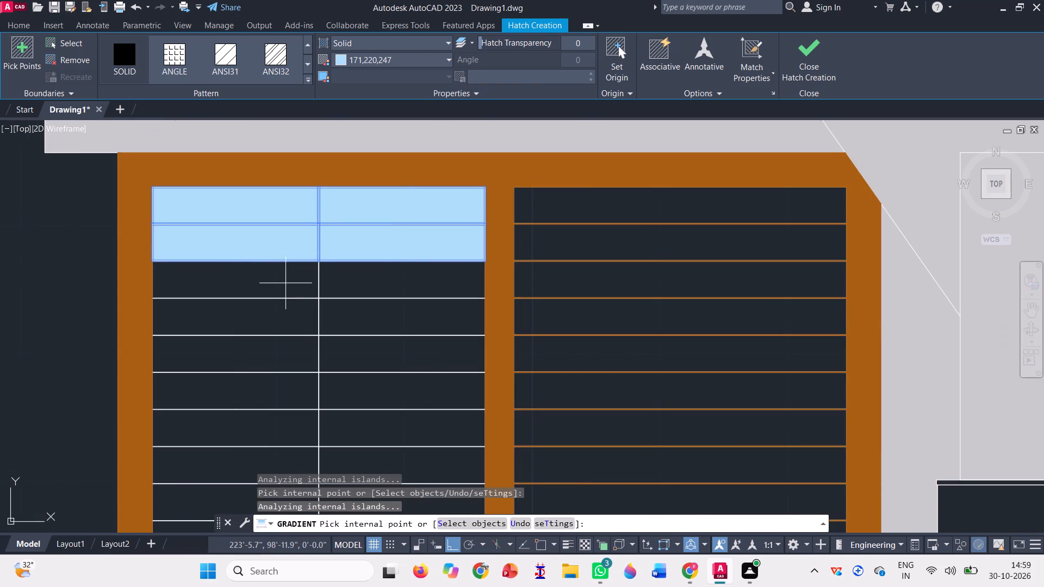
{"action": "left_click", "coordinate": [284, 283]}
{"action": "left_click", "coordinate": [361, 282]}
{"action": "left_click", "coordinate": [284, 316]}
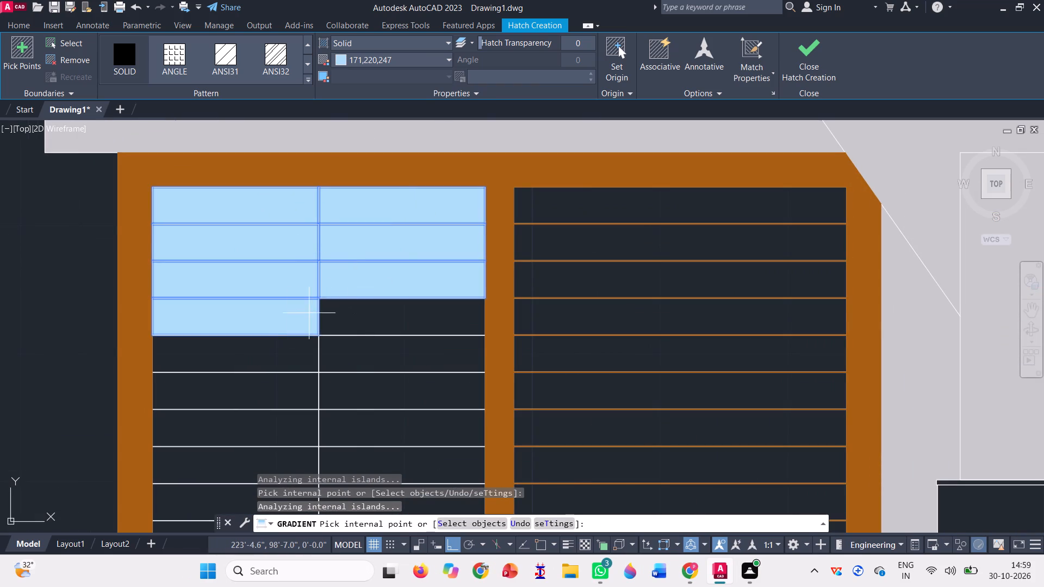
{"action": "left_click", "coordinate": [358, 310]}
Fill the fifth to ninth slat gaps of the upper-floor louvred window's left leaf with the light blue hatch, both halves.
{"action": "scroll", "coordinate": [267, 285], "scroll_direction": "down", "scroll_amount": 1}
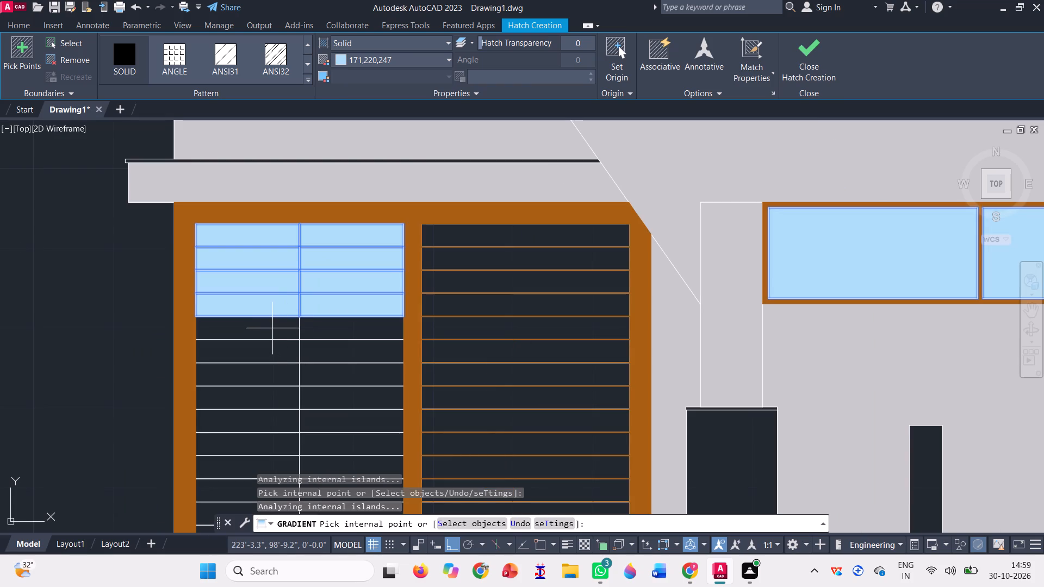
{"action": "left_click", "coordinate": [272, 328]}
{"action": "left_click", "coordinate": [352, 324]}
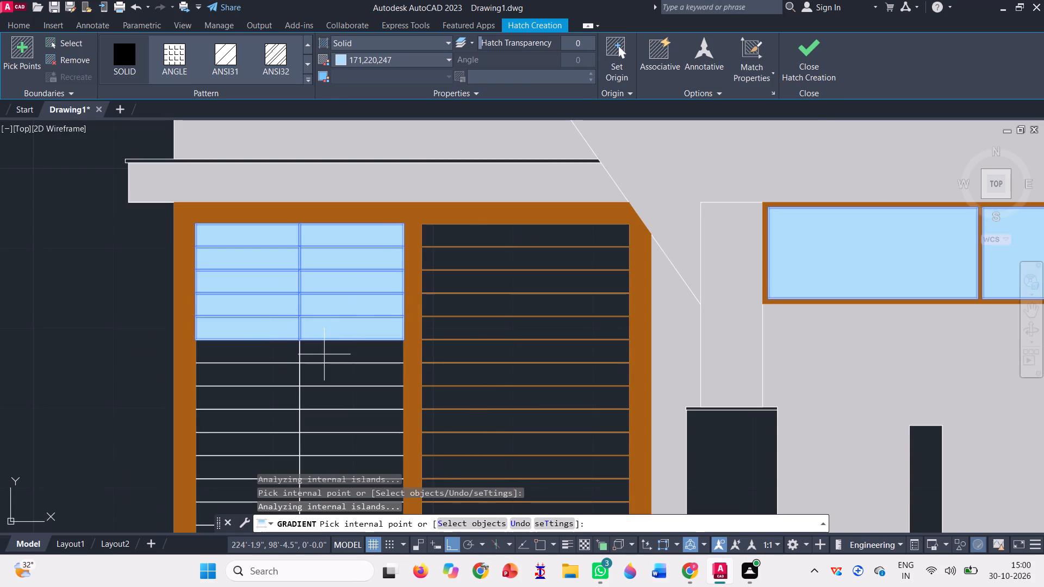
{"action": "scroll", "coordinate": [325, 359], "scroll_direction": "up", "scroll_amount": 2}
{"action": "left_click", "coordinate": [325, 358]}
{"action": "left_click", "coordinate": [233, 360]}
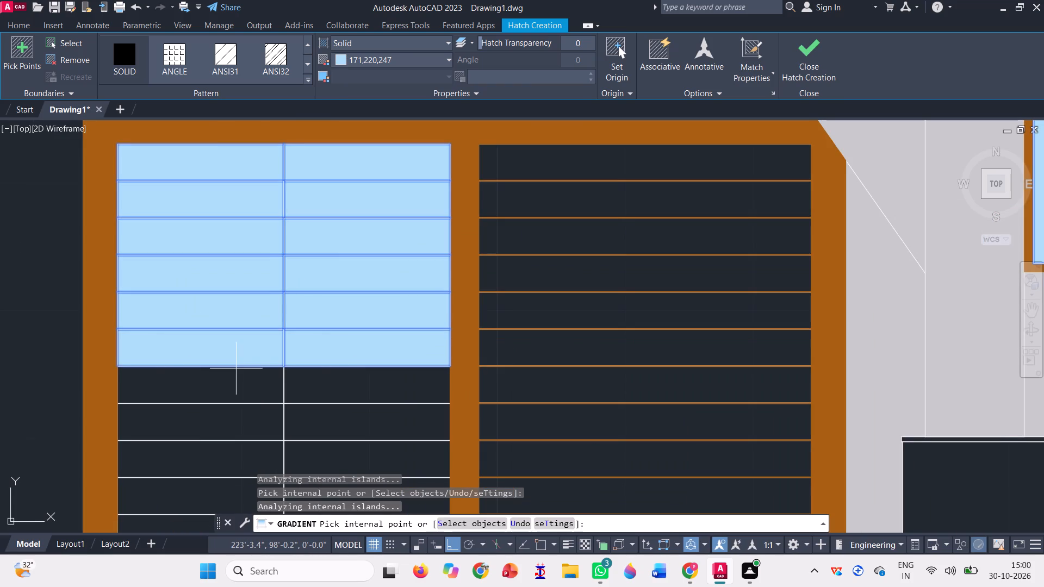
{"action": "left_click", "coordinate": [240, 387]}
{"action": "left_click", "coordinate": [312, 392]}
{"action": "scroll", "coordinate": [230, 311], "scroll_direction": "down", "scroll_amount": 2}
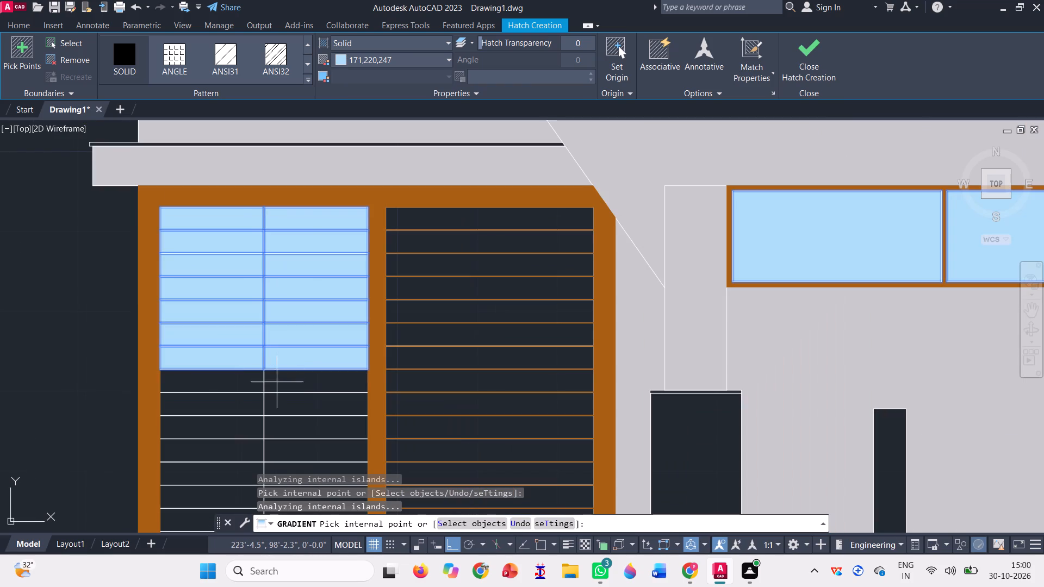
{"action": "scroll", "coordinate": [280, 404], "scroll_direction": "up", "scroll_amount": 2}
{"action": "left_click", "coordinate": [213, 375]}
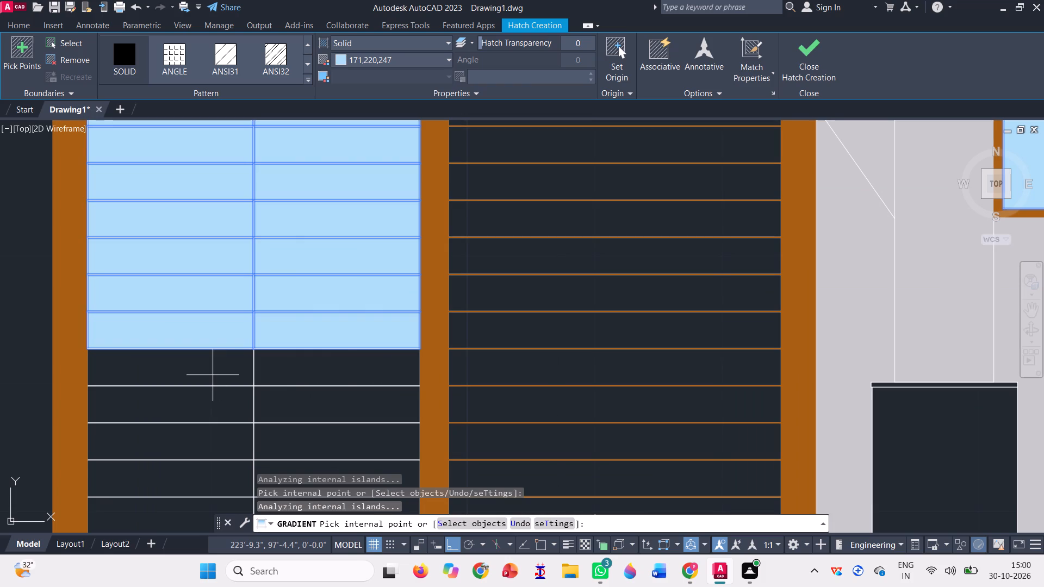
{"action": "left_click", "coordinate": [362, 373]}
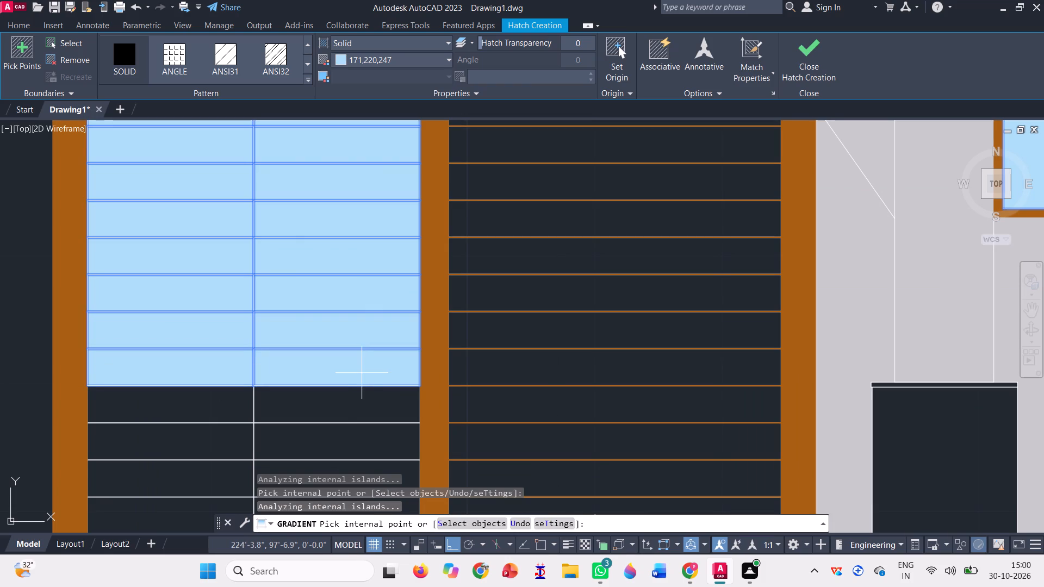
{"action": "left_click", "coordinate": [336, 401]}
{"action": "left_click", "coordinate": [215, 398]}
Fill both halves of the next three slat gaps in the upper-floor louvred window's left leaf with light blue 171,220,247, undoing any stray pick.
{"action": "scroll", "coordinate": [206, 149], "scroll_direction": "down", "scroll_amount": 2}
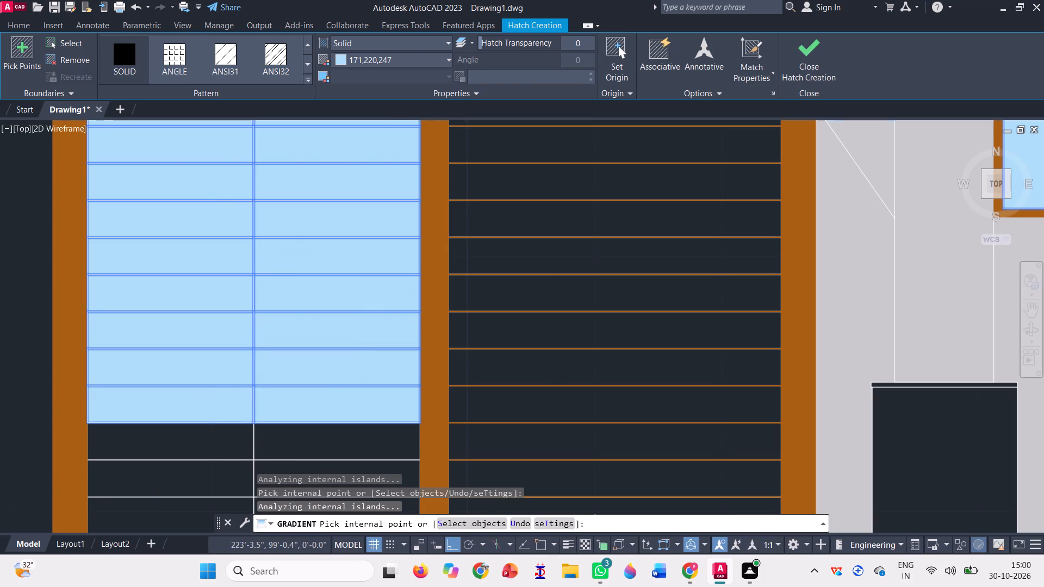
{"action": "scroll", "coordinate": [206, 149], "scroll_direction": "down", "scroll_amount": 1}
{"action": "scroll", "coordinate": [231, 249], "scroll_direction": "up", "scroll_amount": 3}
{"action": "scroll", "coordinate": [240, 221], "scroll_direction": "down", "scroll_amount": 1}
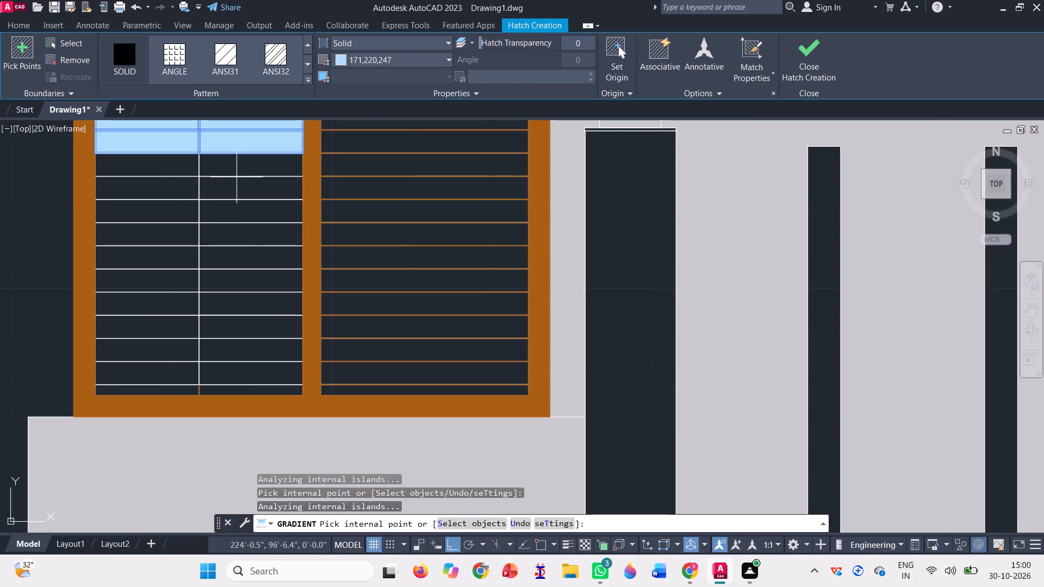
{"action": "left_click", "coordinate": [232, 168]}
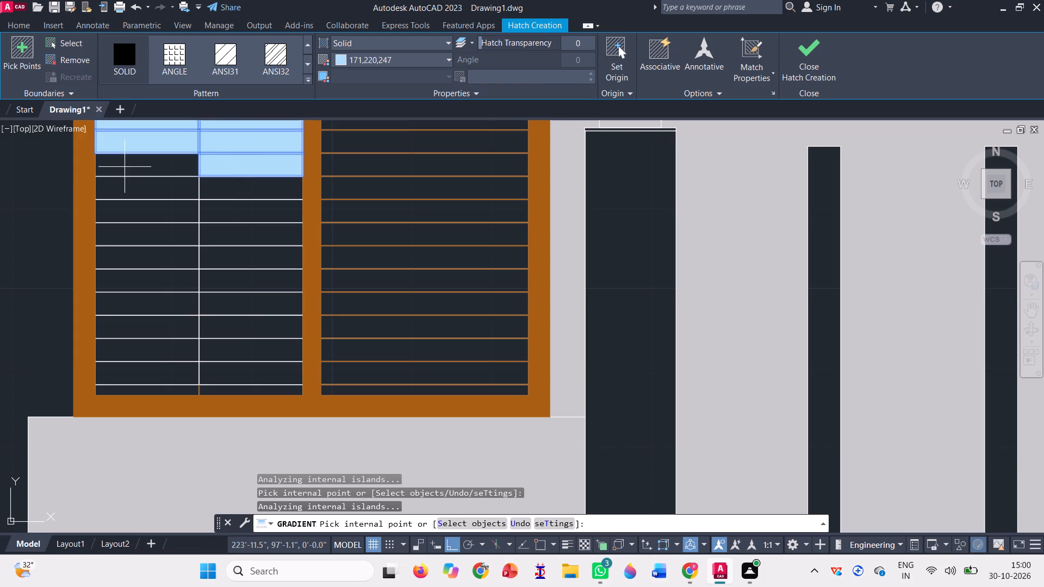
{"action": "left_click", "coordinate": [78, 157]}
{"action": "key", "text": "ctrl+z"}
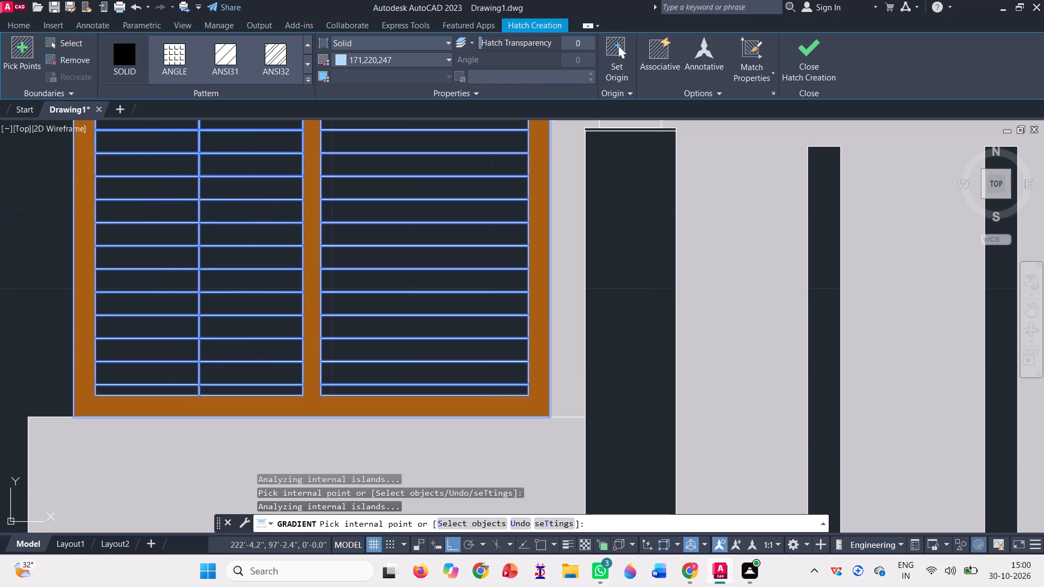
{"action": "left_click", "coordinate": [167, 164]}
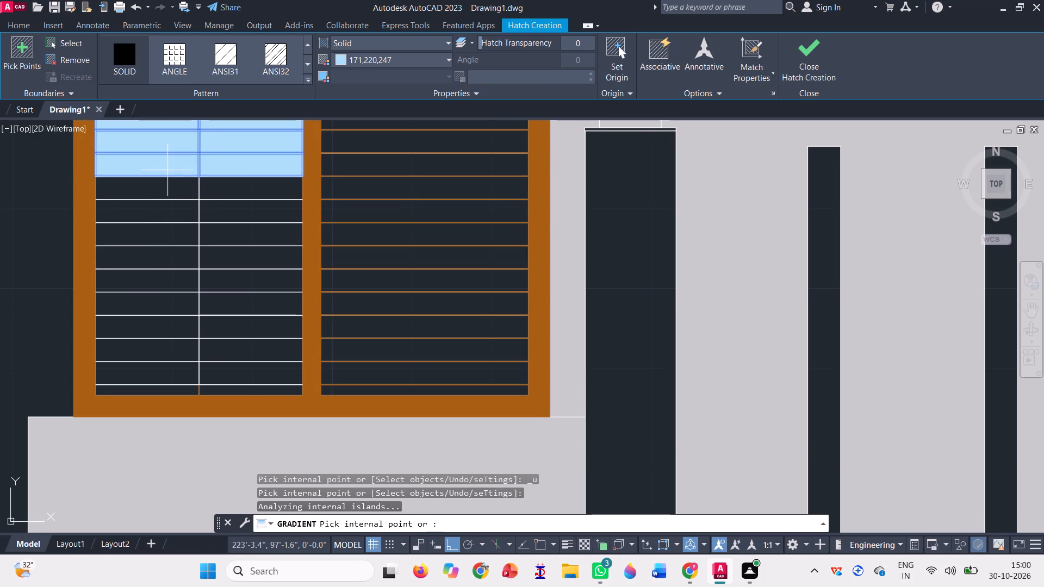
{"action": "left_click", "coordinate": [175, 195]}
{"action": "left_click", "coordinate": [223, 190]}
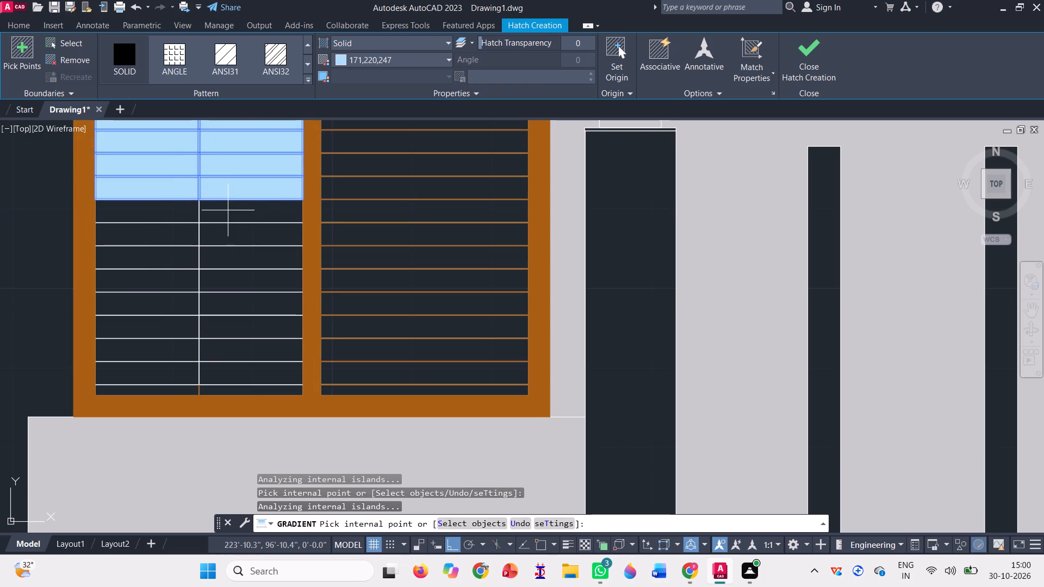
{"action": "left_click", "coordinate": [228, 210]}
{"action": "left_click", "coordinate": [159, 215]}
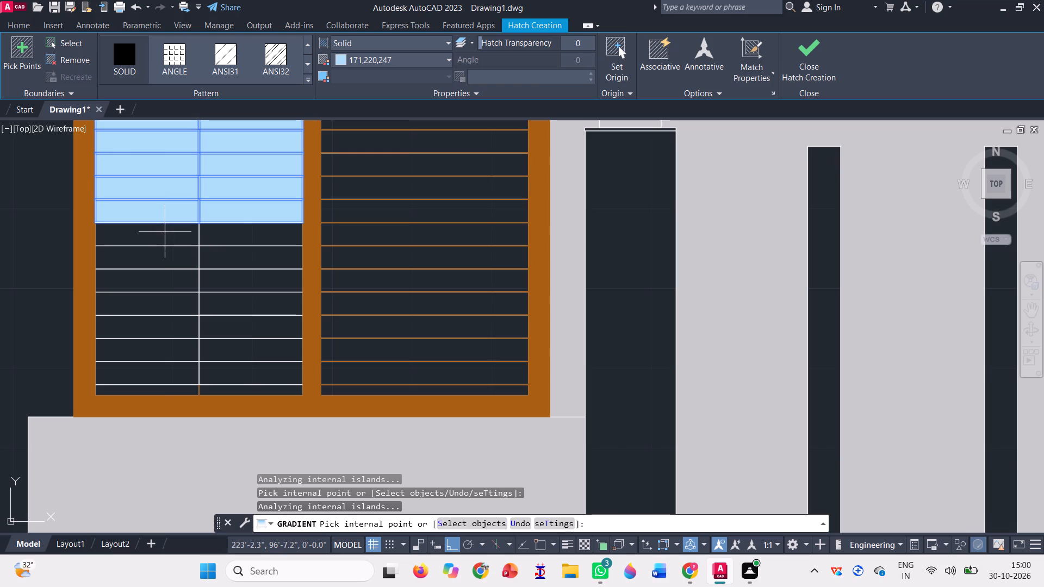
Fill both halves of the following three slat gaps down the upper-floor louvred window's left leaf with the light blue hatch.
{"action": "left_click", "coordinate": [166, 230]}
{"action": "left_click", "coordinate": [245, 236]}
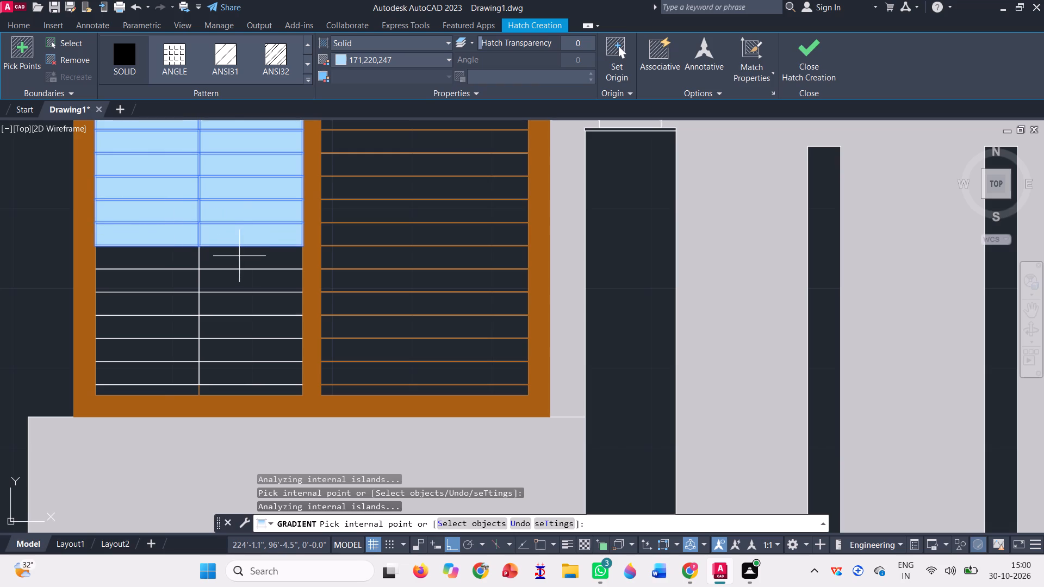
{"action": "left_click", "coordinate": [237, 257]}
{"action": "left_click", "coordinate": [174, 255]}
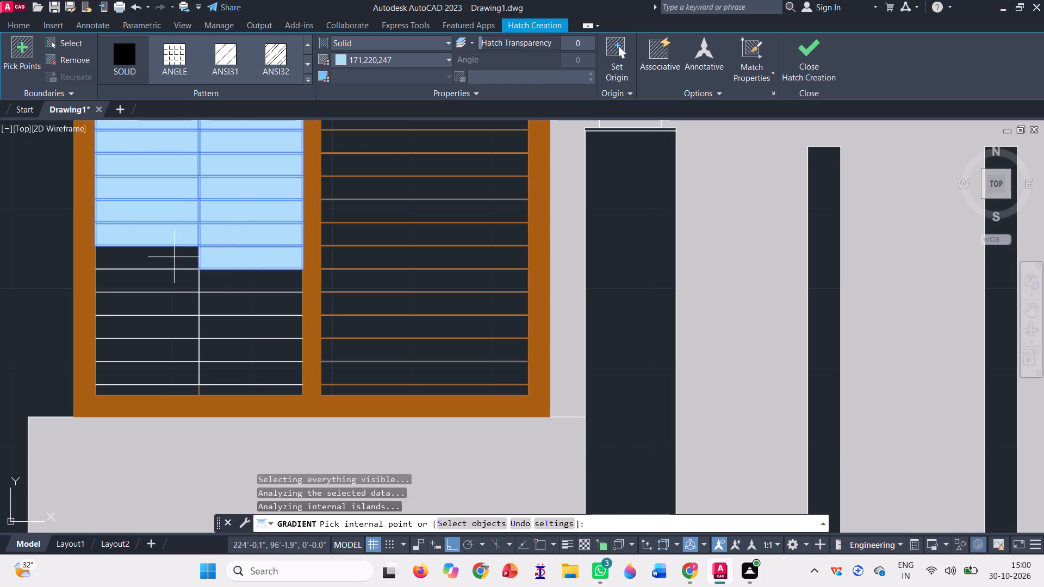
{"action": "left_click", "coordinate": [168, 276]}
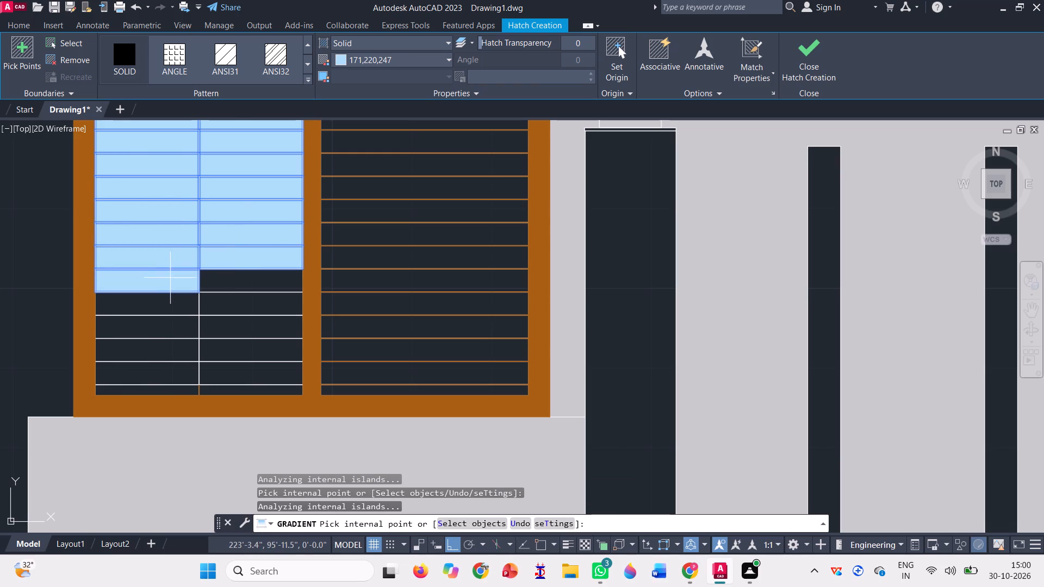
{"action": "left_click", "coordinate": [238, 284]}
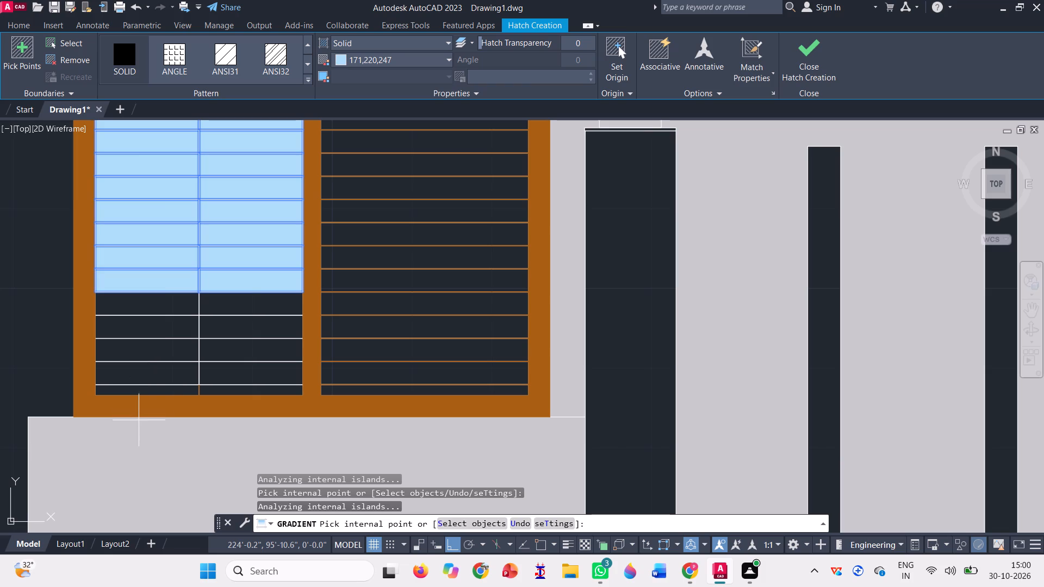
Fill both halves of the remaining five slat gaps at the bottom of the upper-floor louvred window's left leaf, including the thin last one, in light blue.
{"action": "scroll", "coordinate": [138, 422], "scroll_direction": "up", "scroll_amount": 1}
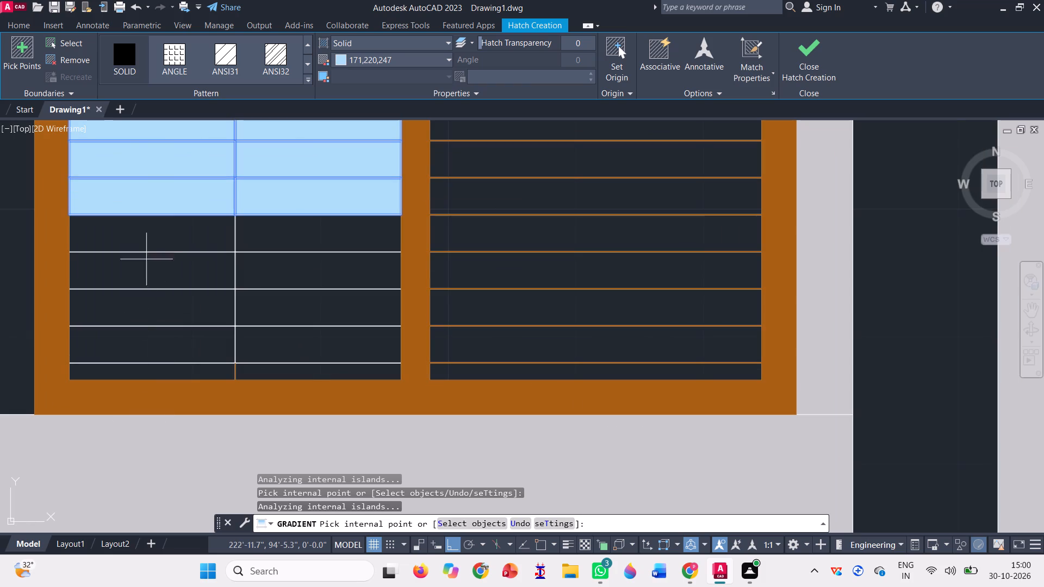
{"action": "left_click", "coordinate": [140, 242]}
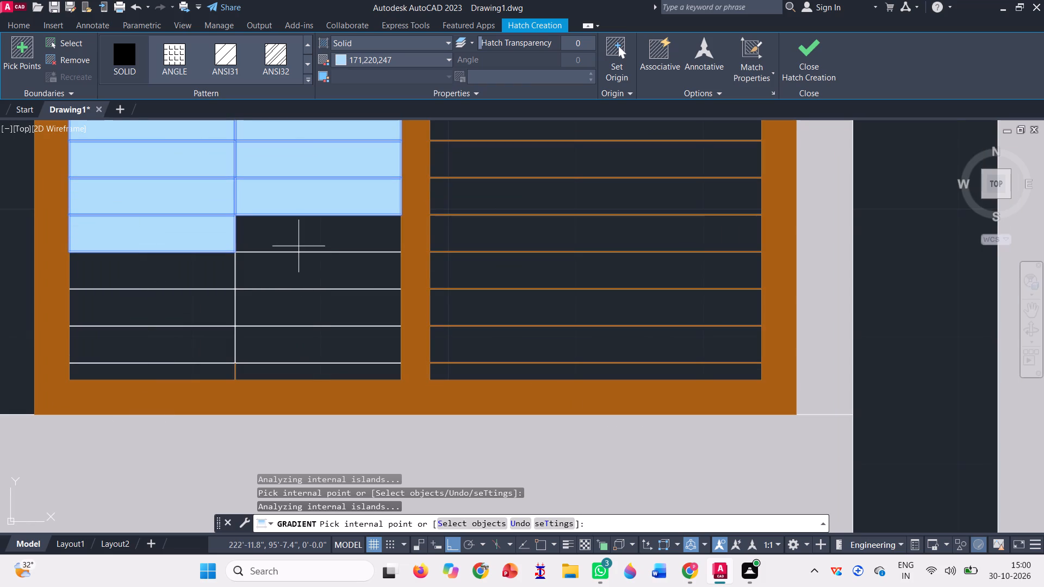
{"action": "left_click", "coordinate": [294, 239]}
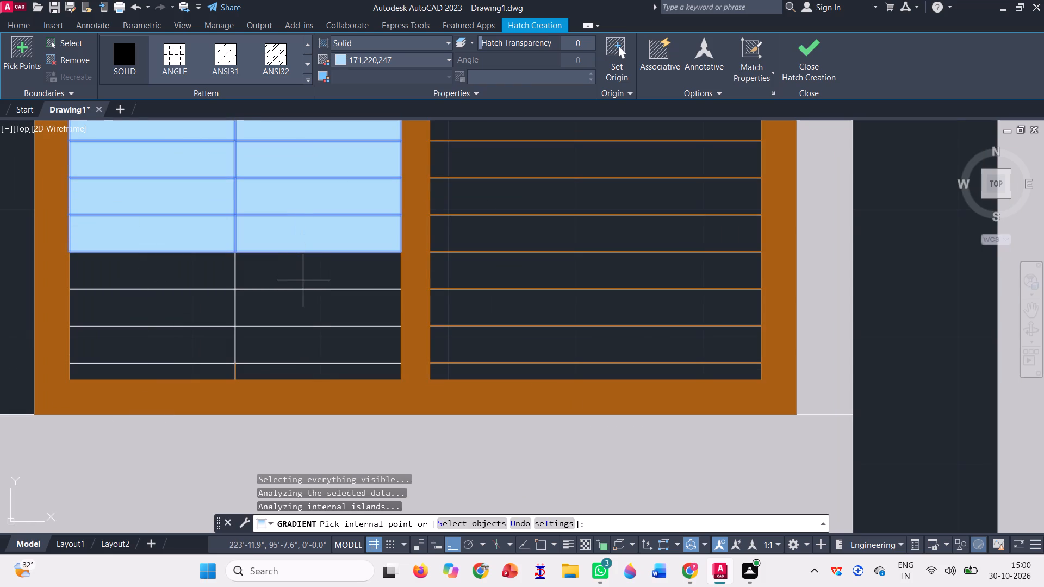
{"action": "left_click", "coordinate": [303, 280]}
{"action": "left_click", "coordinate": [157, 276]}
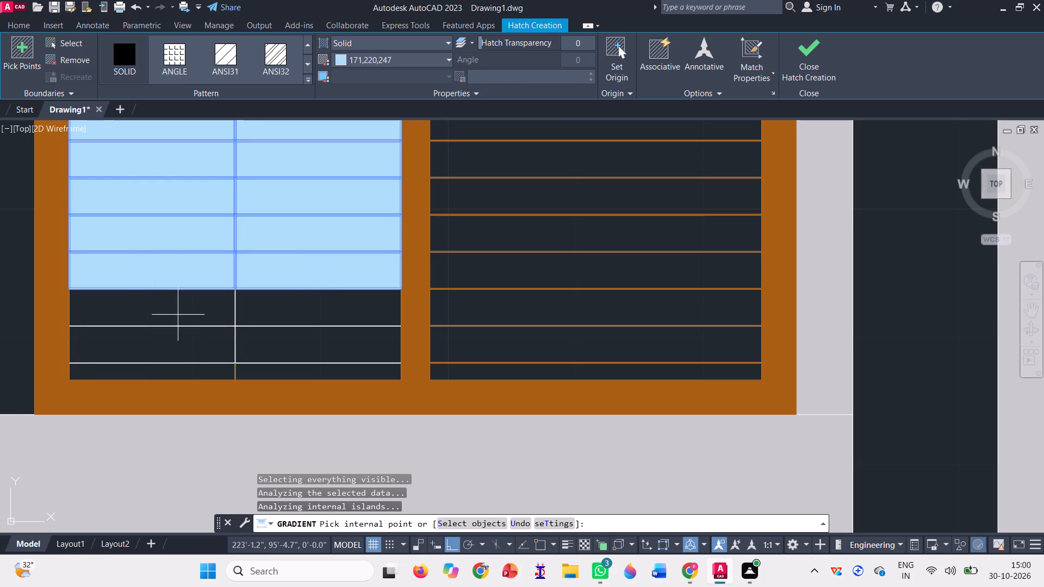
{"action": "left_click", "coordinate": [178, 316]}
{"action": "left_click", "coordinate": [289, 299]}
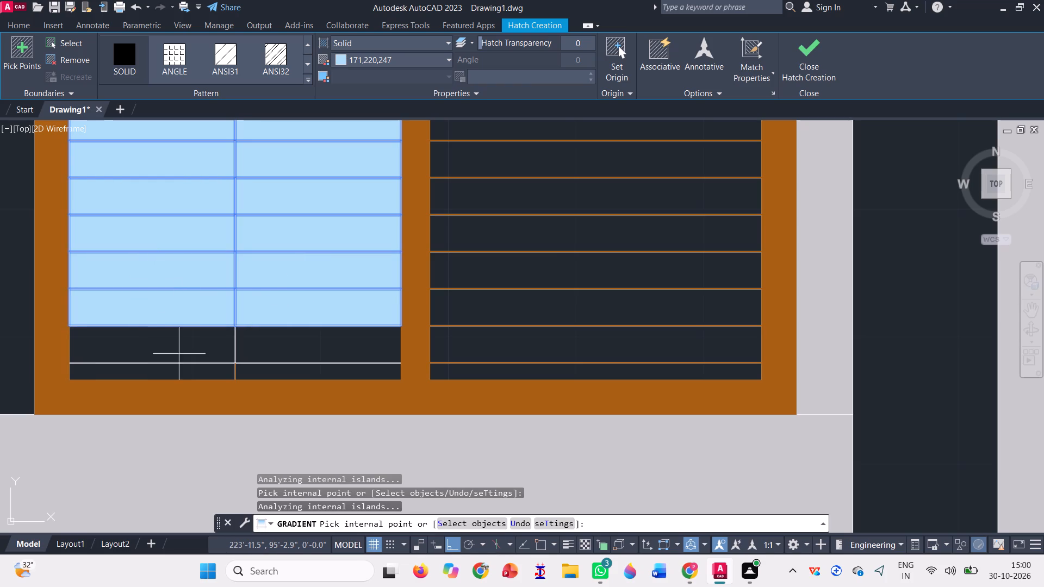
{"action": "left_click", "coordinate": [159, 349]}
{"action": "left_click", "coordinate": [308, 336]}
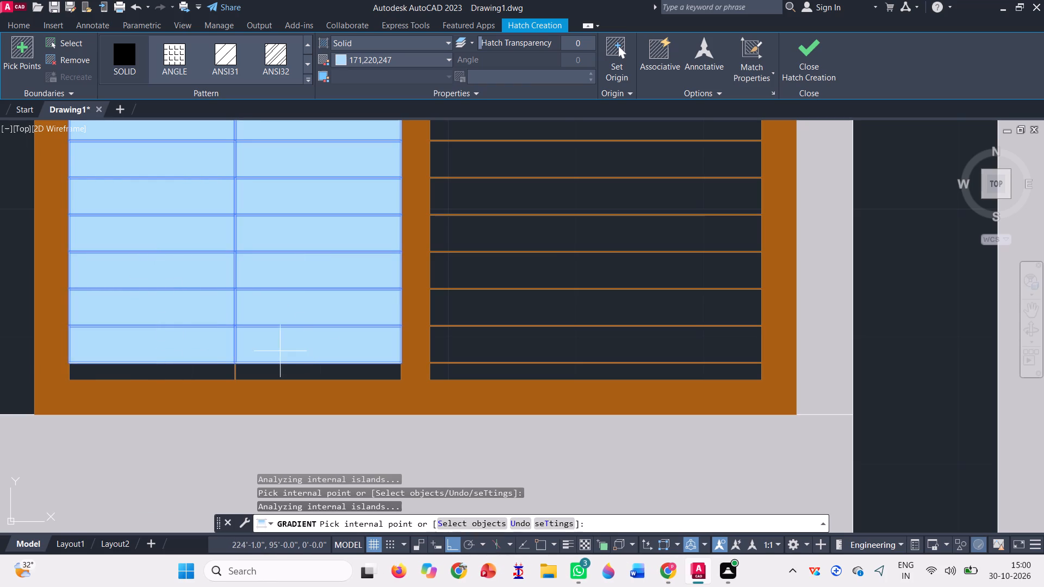
{"action": "scroll", "coordinate": [190, 396], "scroll_direction": "up", "scroll_amount": 3}
{"action": "left_click", "coordinate": [175, 340]}
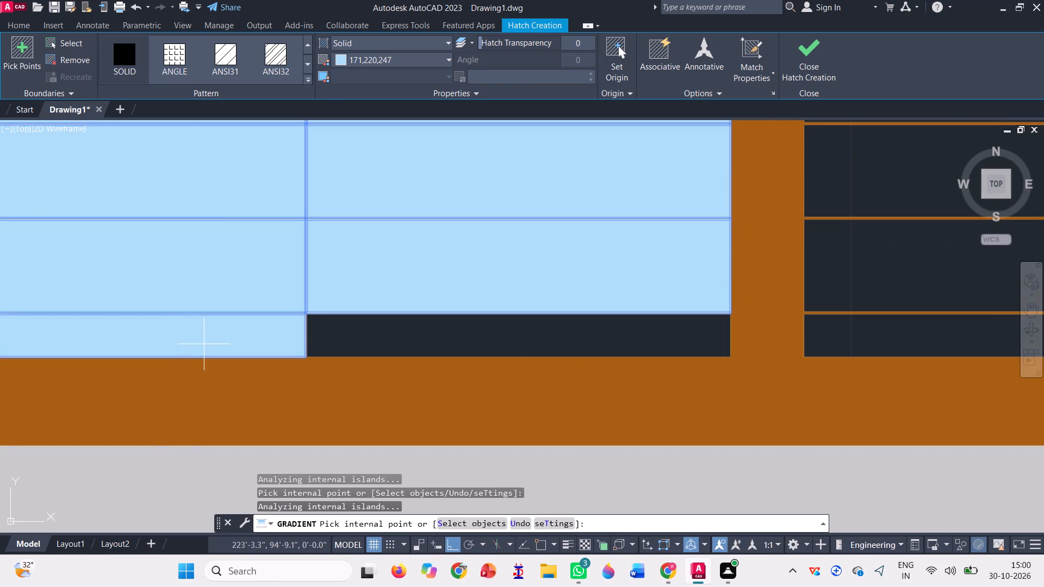
{"action": "left_click", "coordinate": [356, 336]}
Fill all five glass panes of the three-part upper-floor window below the gable with solid light blue 171,220,247.
{"action": "scroll", "coordinate": [176, 296], "scroll_direction": "down", "scroll_amount": 4}
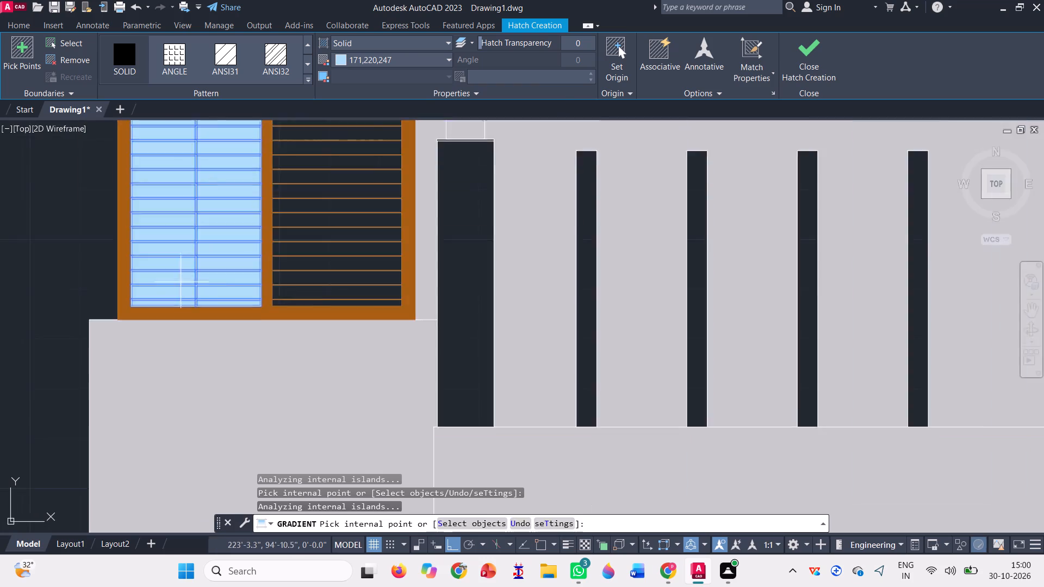
{"action": "scroll", "coordinate": [182, 280], "scroll_direction": "down", "scroll_amount": 3}
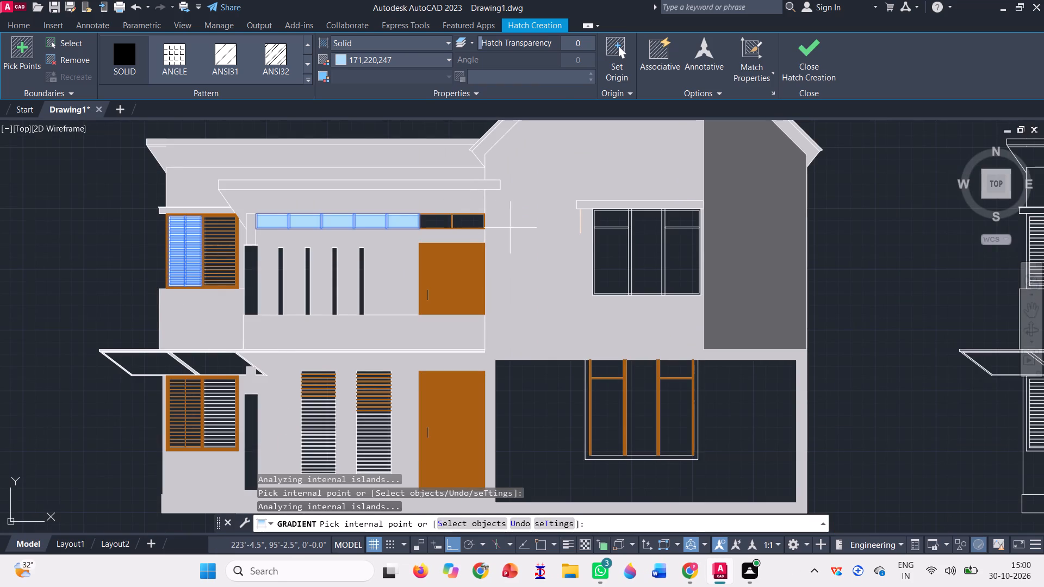
{"action": "left_click", "coordinate": [643, 249]}
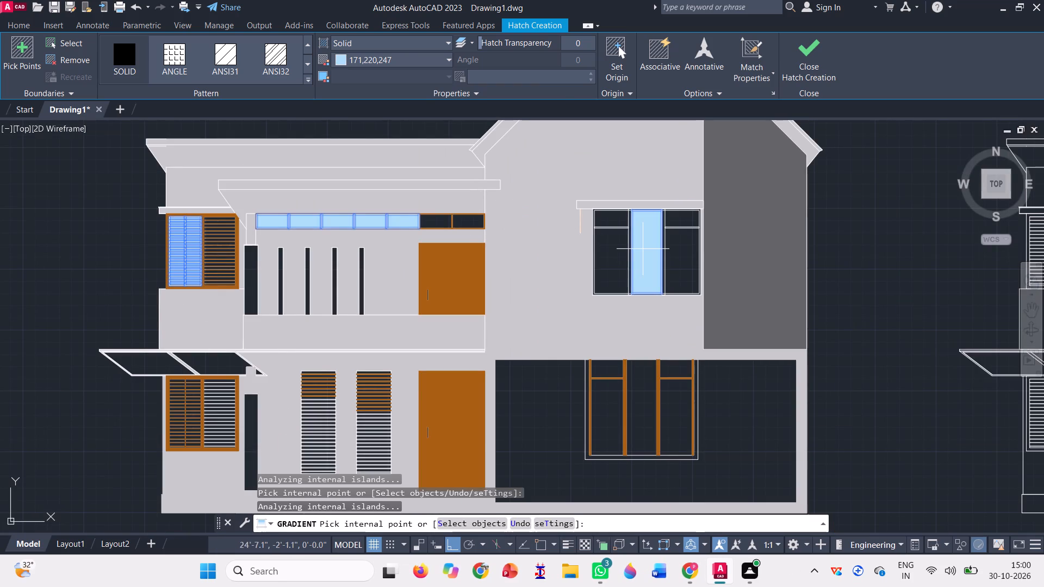
{"action": "scroll", "coordinate": [631, 223], "scroll_direction": "up", "scroll_amount": 3}
{"action": "left_click", "coordinate": [611, 223]}
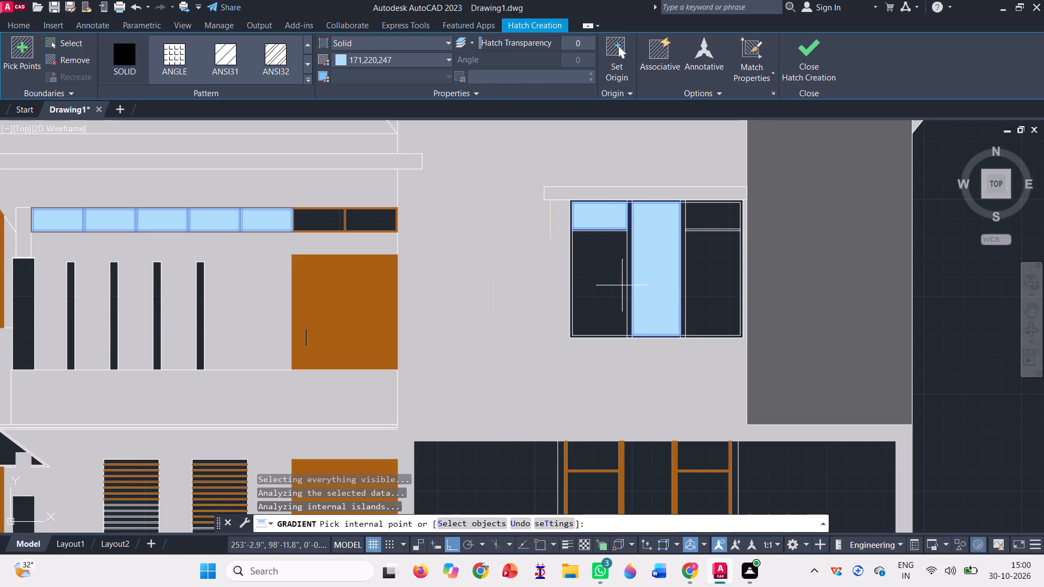
{"action": "left_click", "coordinate": [610, 292]}
{"action": "scroll", "coordinate": [707, 207], "scroll_direction": "up", "scroll_amount": 2}
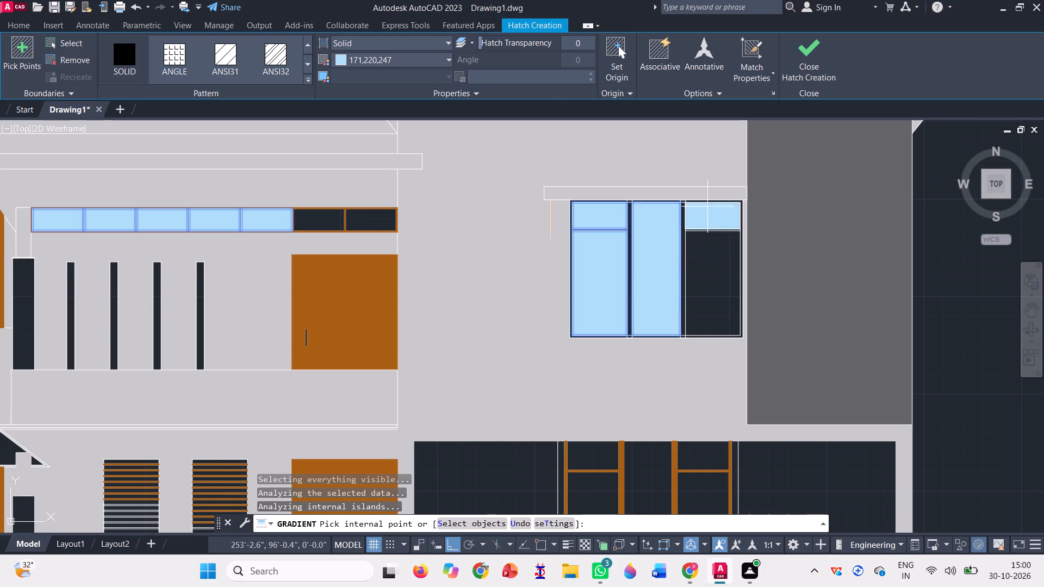
{"action": "left_click", "coordinate": [711, 209]}
{"action": "left_click", "coordinate": [707, 327]}
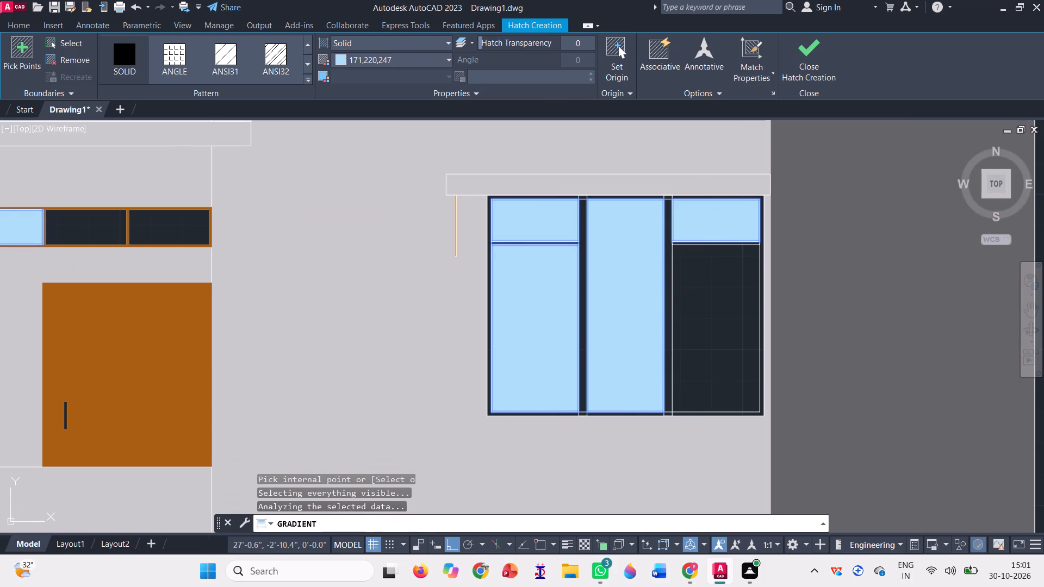
Fill all five glass panes of the three-part ground-floor window under the gable section with the light blue hatch.
{"action": "scroll", "coordinate": [466, 258], "scroll_direction": "down", "scroll_amount": 4}
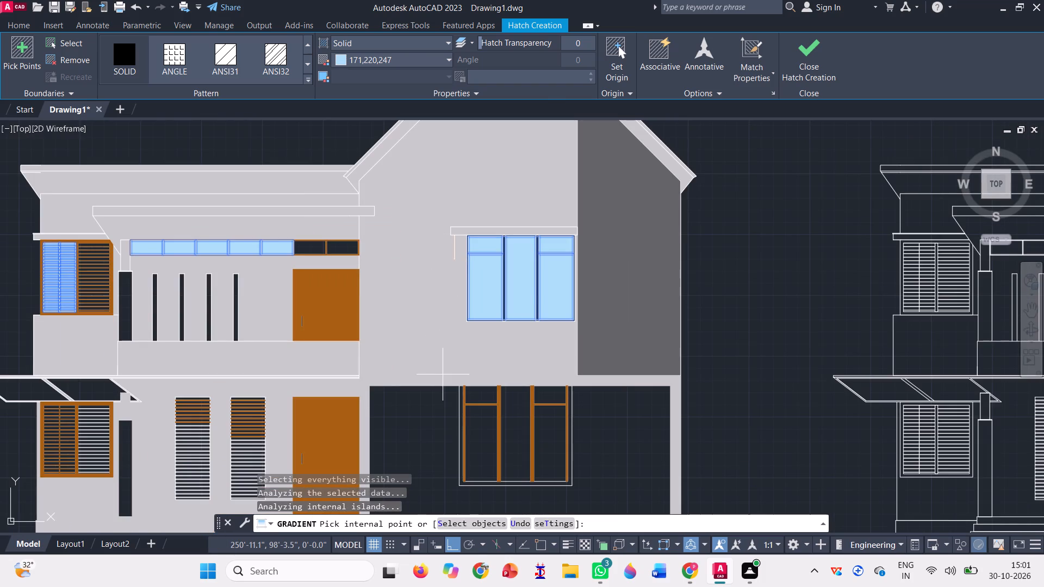
{"action": "scroll", "coordinate": [514, 452], "scroll_direction": "up", "scroll_amount": 2}
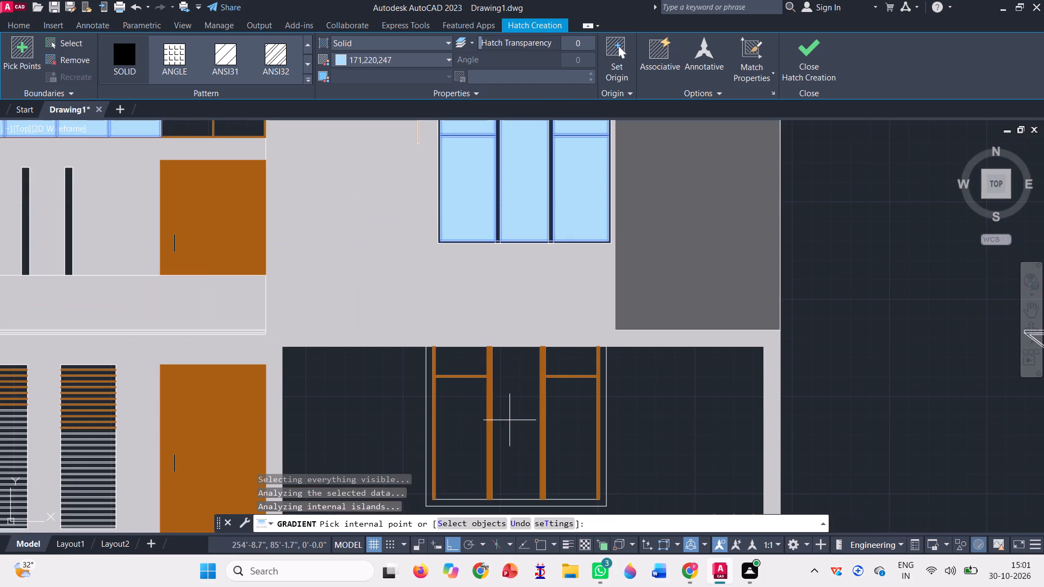
{"action": "left_click", "coordinate": [509, 419]}
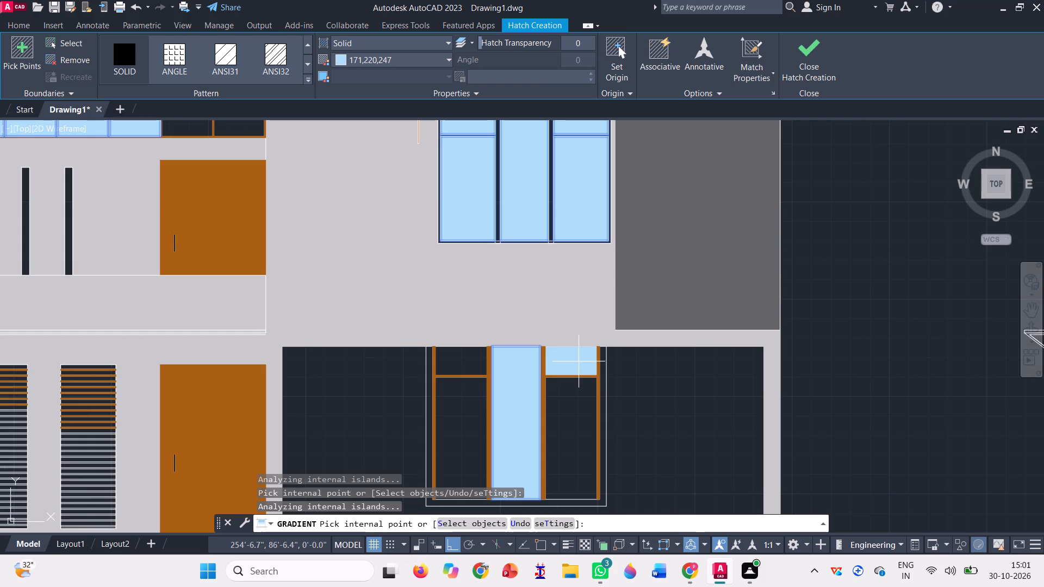
{"action": "left_click", "coordinate": [579, 360]}
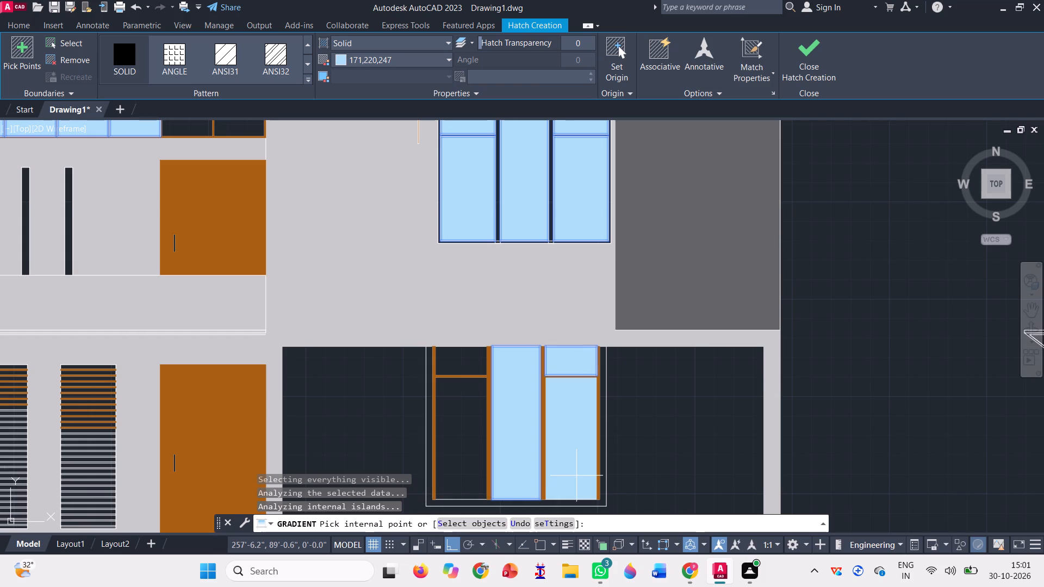
{"action": "left_click", "coordinate": [576, 476]}
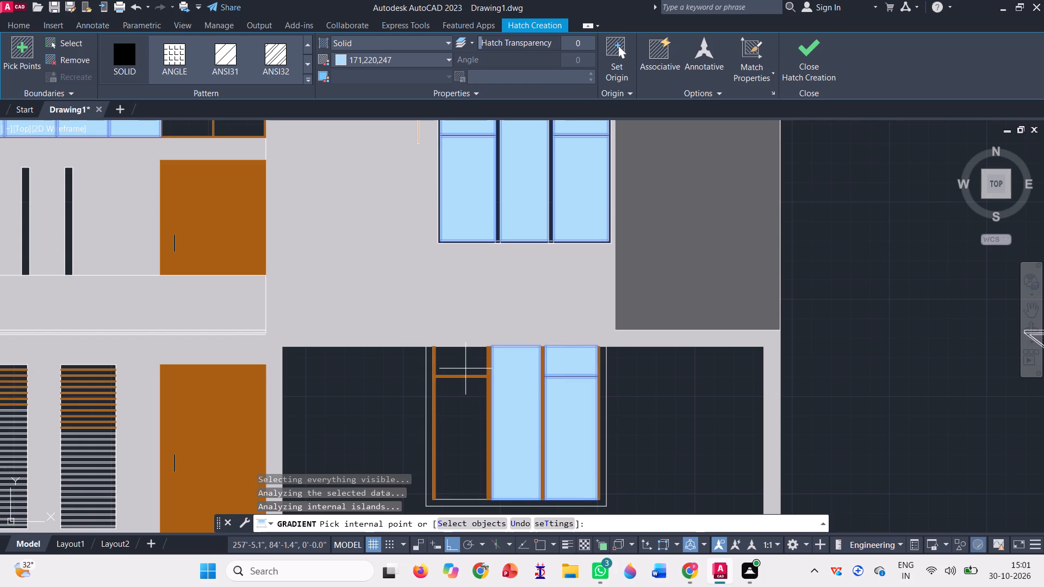
{"action": "left_click", "coordinate": [465, 367]}
{"action": "left_click", "coordinate": [474, 433]}
Fill both halves of the top three slat gaps in the ground-floor louvred window's left leaf with light blue 171,220,247.
{"action": "scroll", "coordinate": [544, 403], "scroll_direction": "down", "scroll_amount": 3}
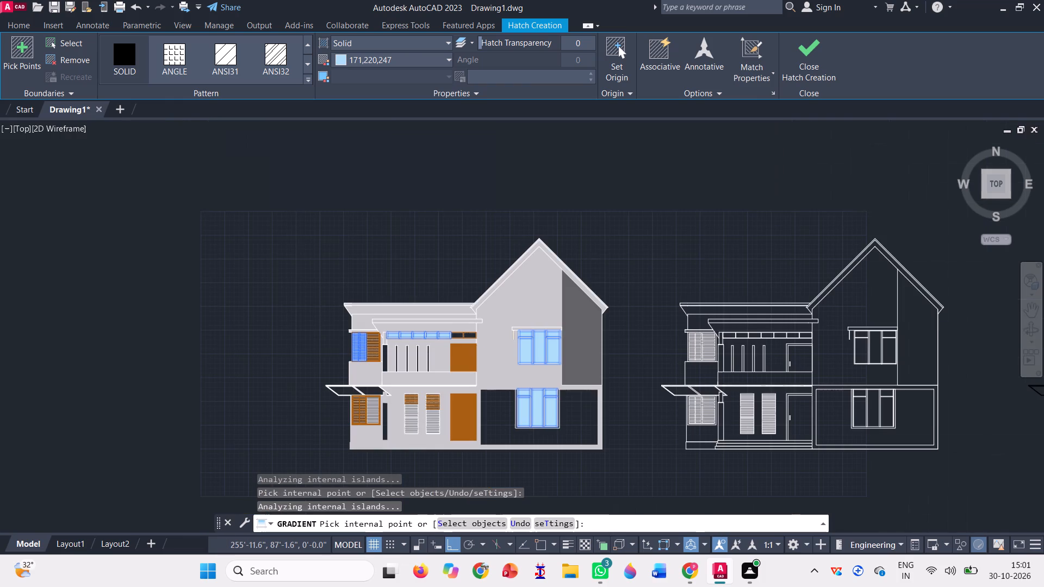
{"action": "scroll", "coordinate": [384, 451], "scroll_direction": "up", "scroll_amount": 3}
{"action": "scroll", "coordinate": [392, 422], "scroll_direction": "down", "scroll_amount": 2}
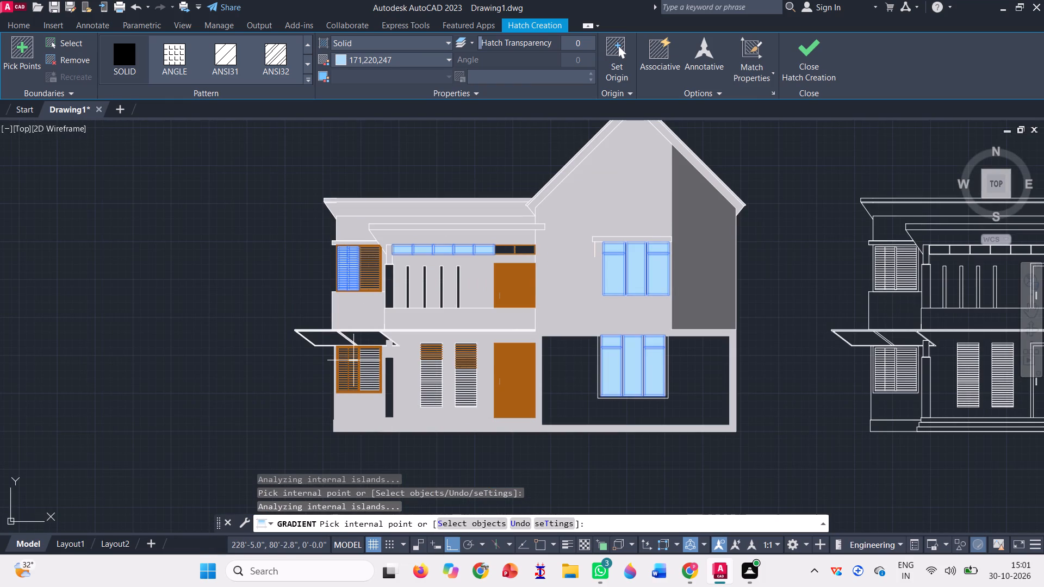
{"action": "scroll", "coordinate": [345, 363], "scroll_direction": "up", "scroll_amount": 6}
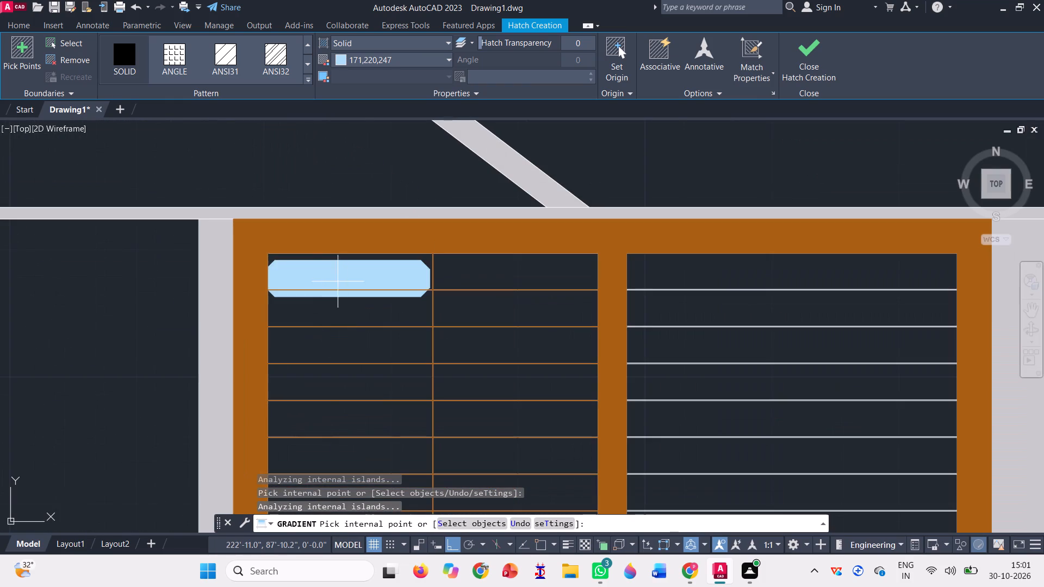
{"action": "left_click", "coordinate": [349, 282]}
{"action": "left_click", "coordinate": [489, 267]}
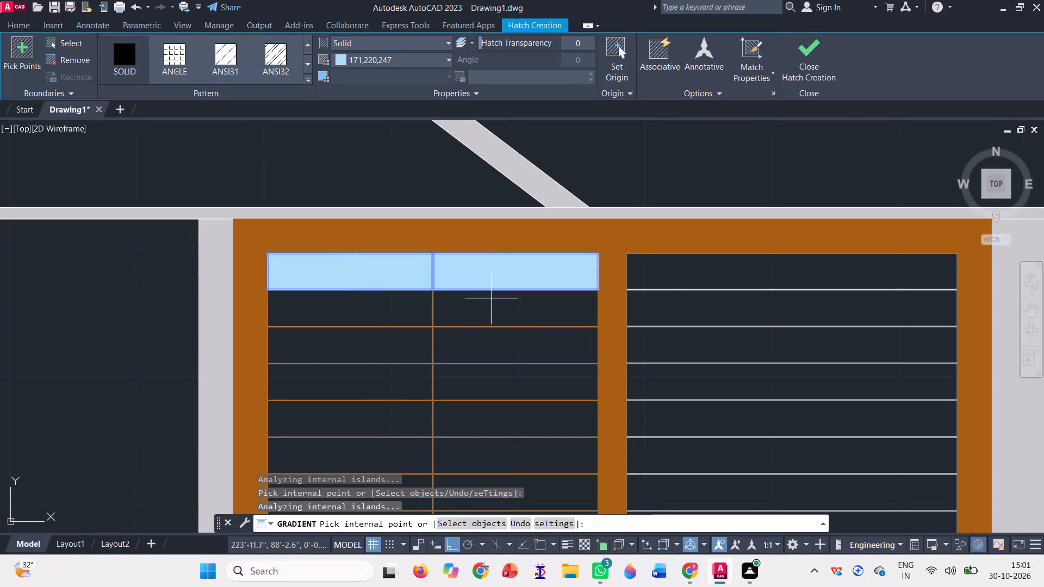
{"action": "left_click", "coordinate": [491, 310]}
{"action": "left_click", "coordinate": [399, 315]}
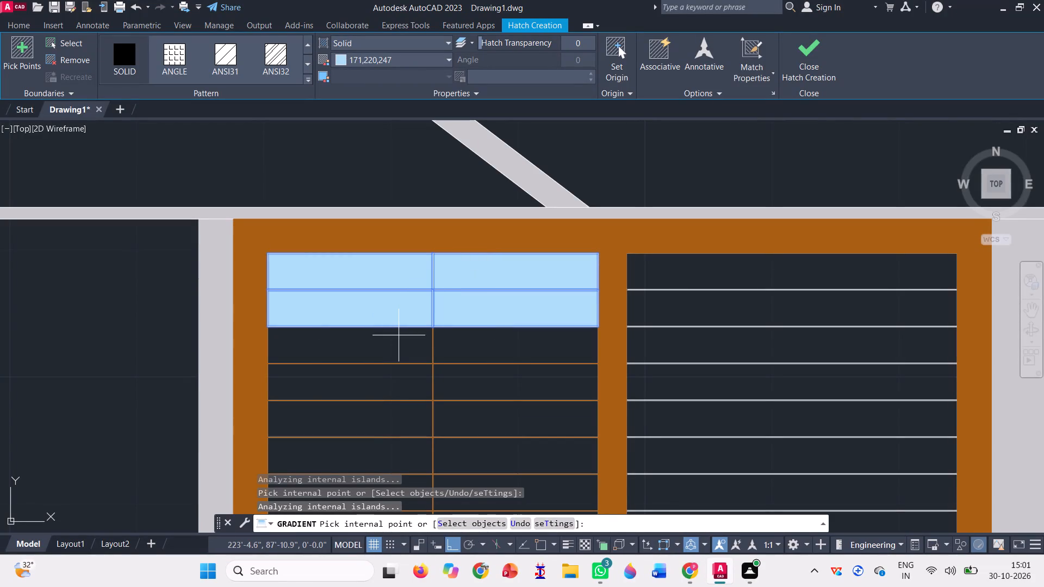
{"action": "left_click", "coordinate": [400, 358]}
{"action": "left_click", "coordinate": [469, 352]}
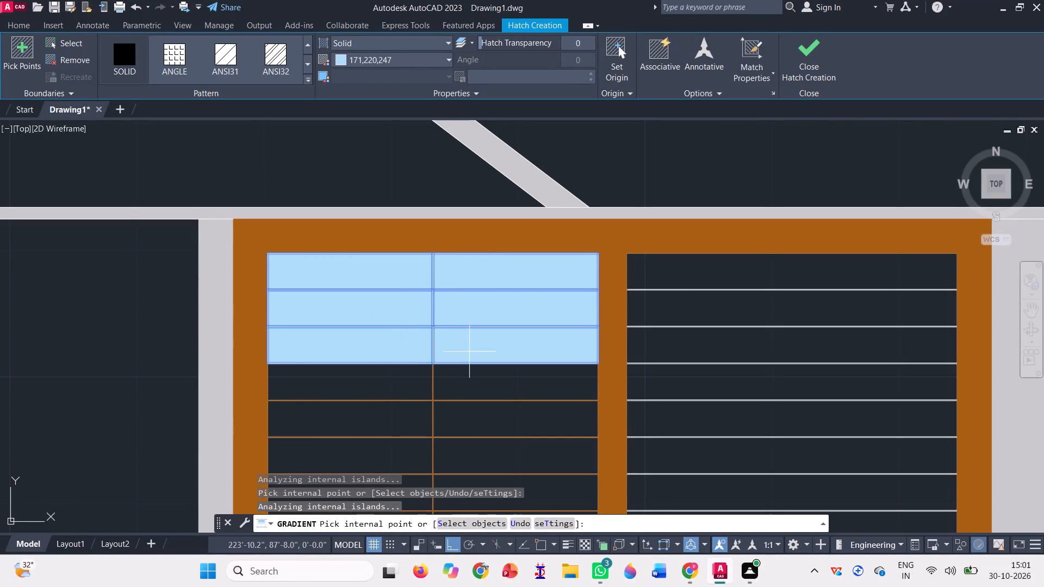
Fill both halves of the fourth and fifth slat gaps from the top in the ground-floor louvred window's left leaf with light blue 171,220,247.
{"action": "left_click", "coordinate": [295, 390]}
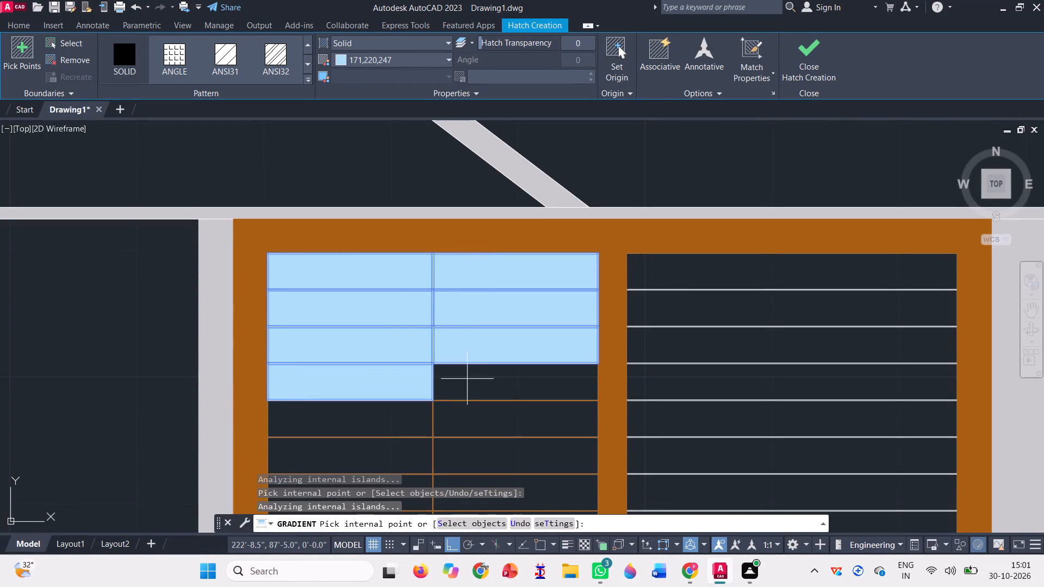
{"action": "left_click", "coordinate": [467, 379]}
{"action": "scroll", "coordinate": [357, 354], "scroll_direction": "down", "scroll_amount": 1}
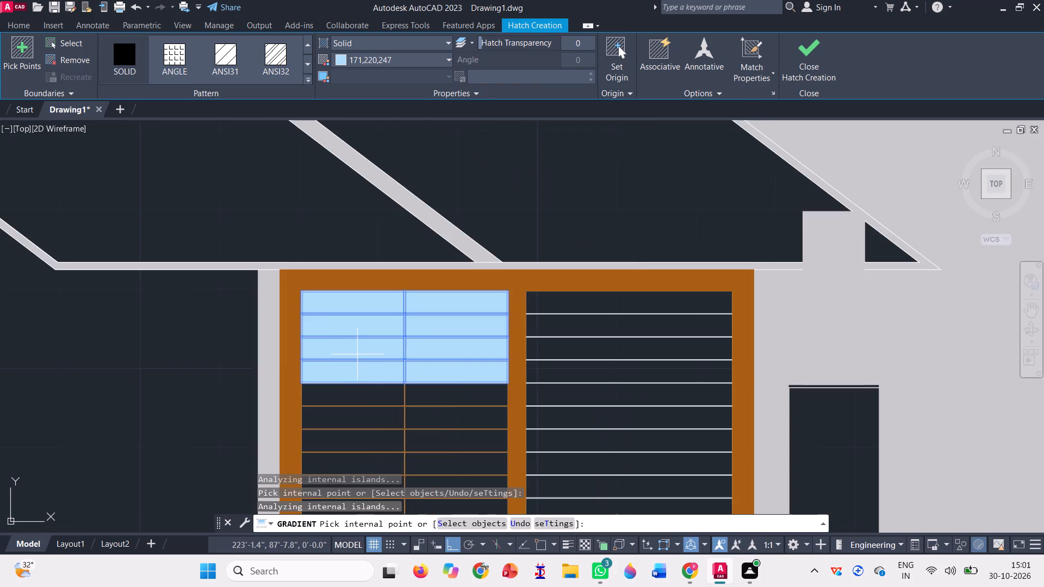
{"action": "scroll", "coordinate": [357, 354], "scroll_direction": "down", "scroll_amount": 2}
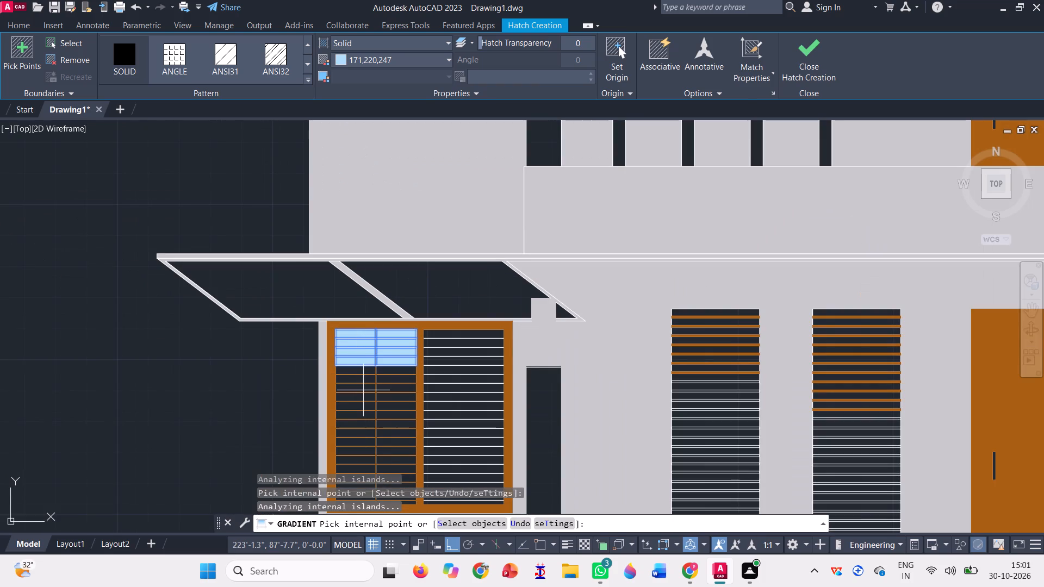
{"action": "scroll", "coordinate": [363, 390], "scroll_direction": "down", "scroll_amount": 1}
{"action": "scroll", "coordinate": [377, 420], "scroll_direction": "up", "scroll_amount": 2}
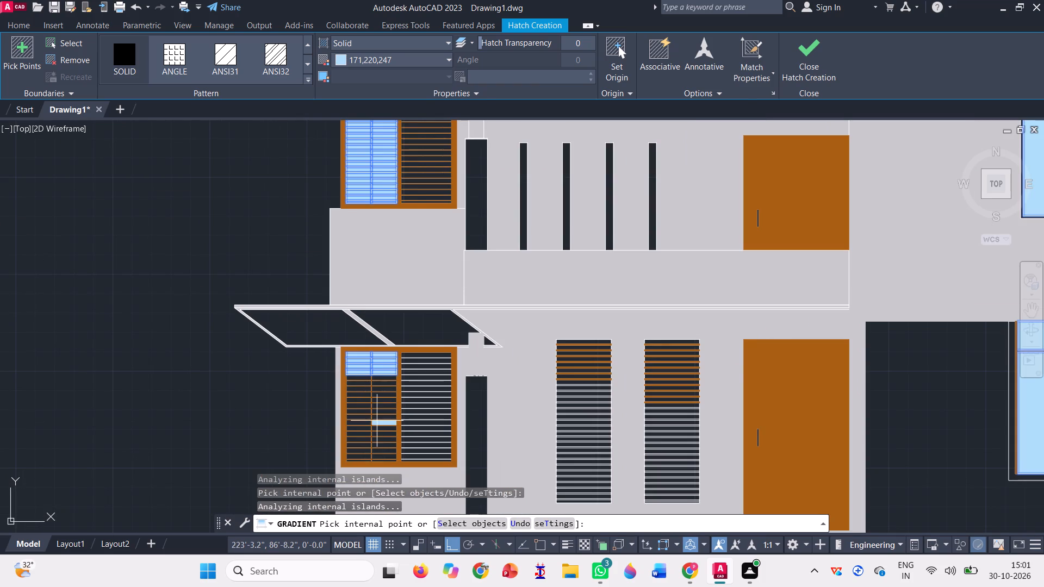
{"action": "scroll", "coordinate": [377, 420], "scroll_direction": "up", "scroll_amount": 3}
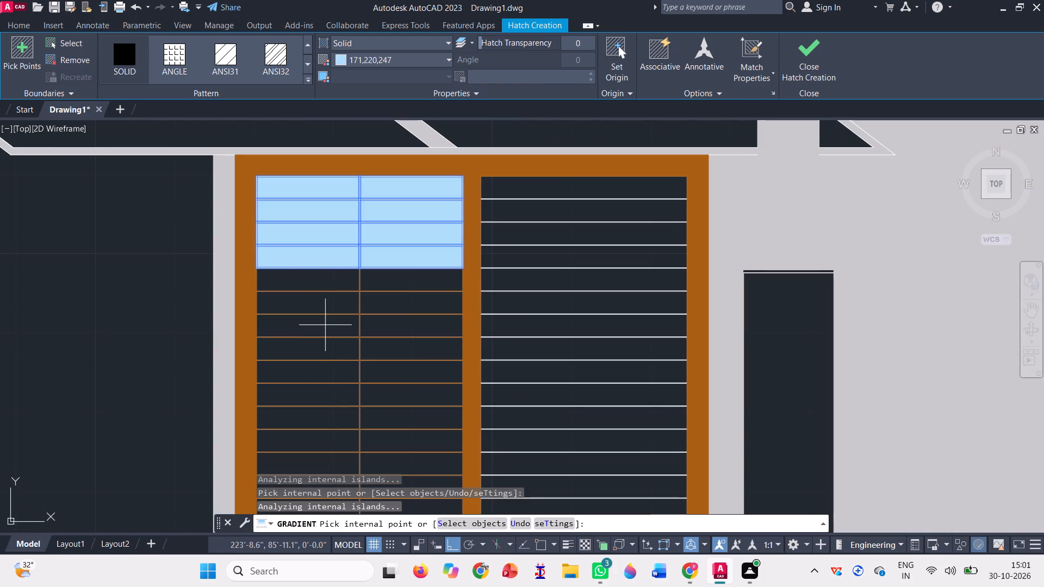
{"action": "left_click", "coordinate": [316, 290]}
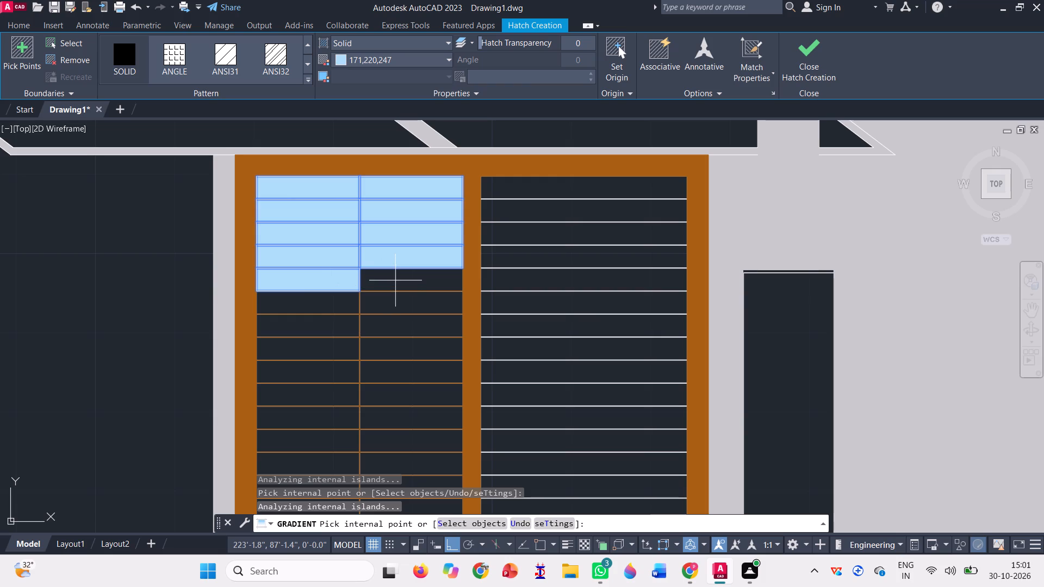
{"action": "left_click", "coordinate": [395, 279]}
Fill both halves of the sixth to eighth slat gaps in the ground-floor louvred window's left leaf with the light blue hatch.
{"action": "left_click", "coordinate": [389, 308]}
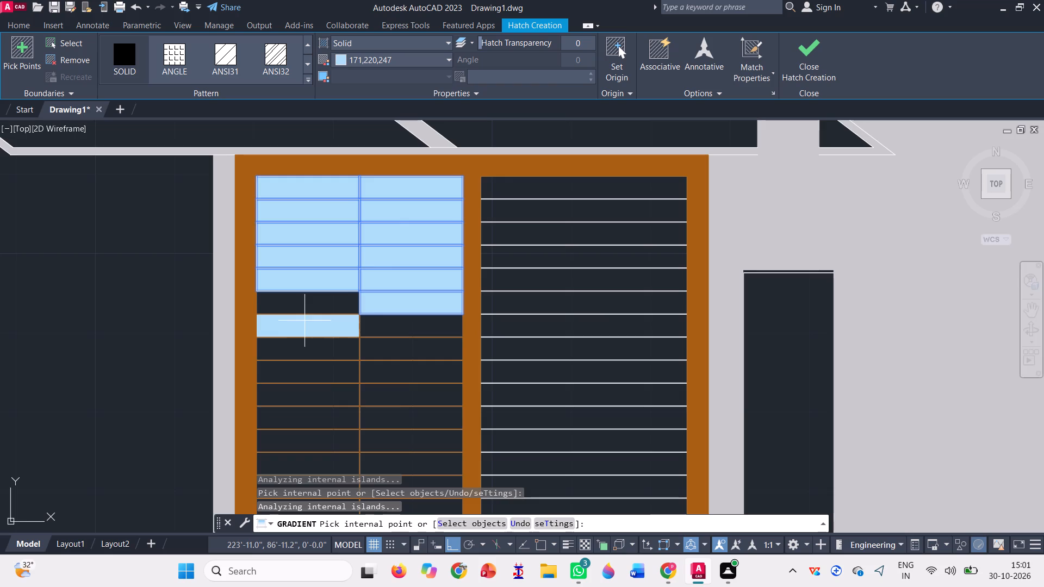
{"action": "scroll", "coordinate": [304, 321], "scroll_direction": "up", "scroll_amount": 4}
{"action": "left_click", "coordinate": [302, 215]}
{"action": "left_click", "coordinate": [326, 336]}
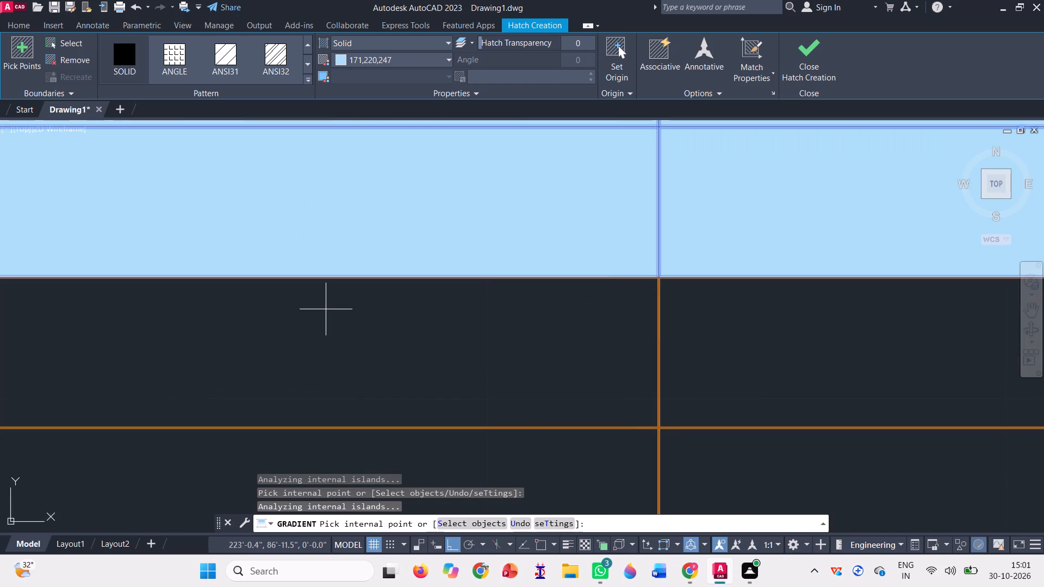
{"action": "scroll", "coordinate": [246, 324], "scroll_direction": "down", "scroll_amount": 2}
{"action": "left_click", "coordinate": [460, 315]}
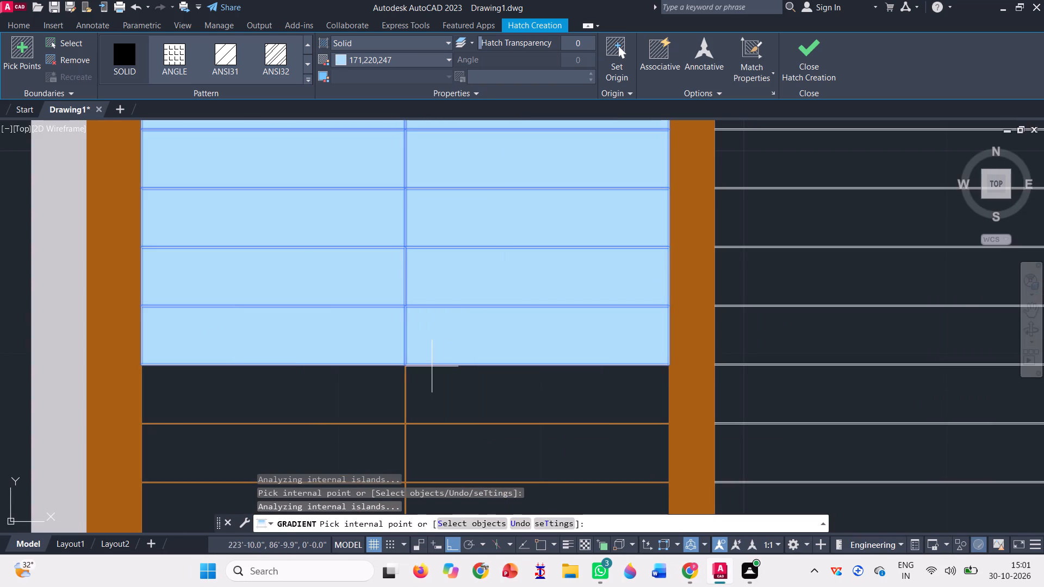
{"action": "left_click", "coordinate": [432, 389]}
{"action": "left_click", "coordinate": [336, 391]}
Fill both halves of the ninth to eleventh slat gaps in the ground-floor louvred window's left leaf with light blue.
{"action": "scroll", "coordinate": [289, 336], "scroll_direction": "down", "scroll_amount": 3}
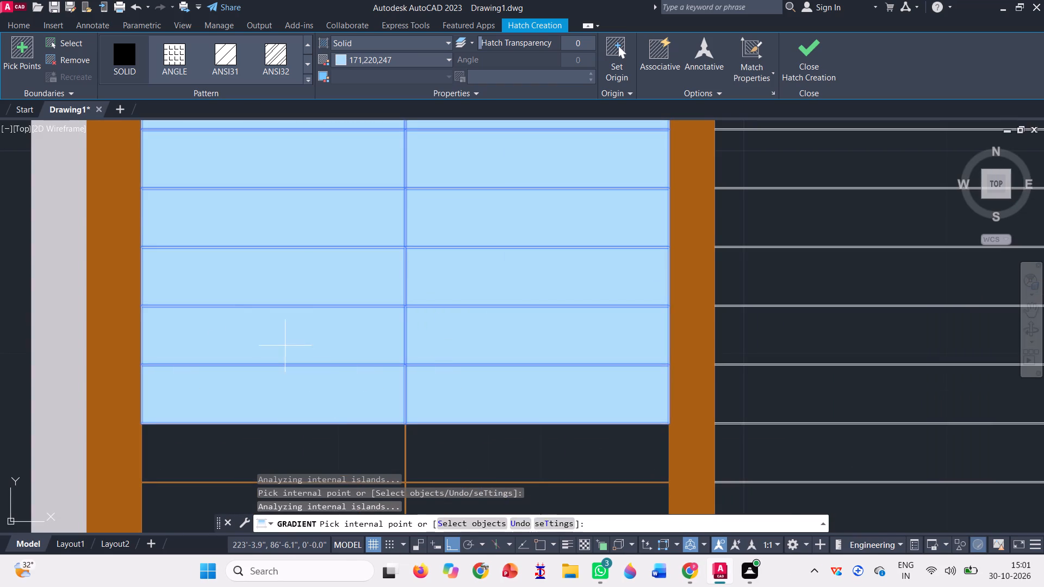
{"action": "scroll", "coordinate": [294, 324], "scroll_direction": "down", "scroll_amount": 2}
{"action": "scroll", "coordinate": [305, 370], "scroll_direction": "up", "scroll_amount": 3}
{"action": "left_click", "coordinate": [287, 339]}
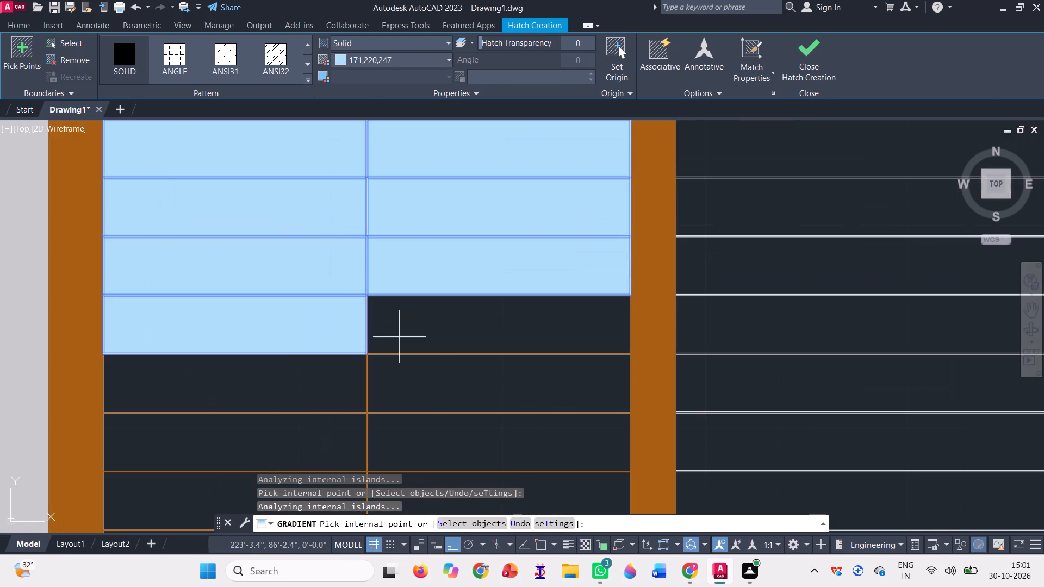
{"action": "left_click", "coordinate": [450, 334]}
{"action": "left_click", "coordinate": [445, 390]}
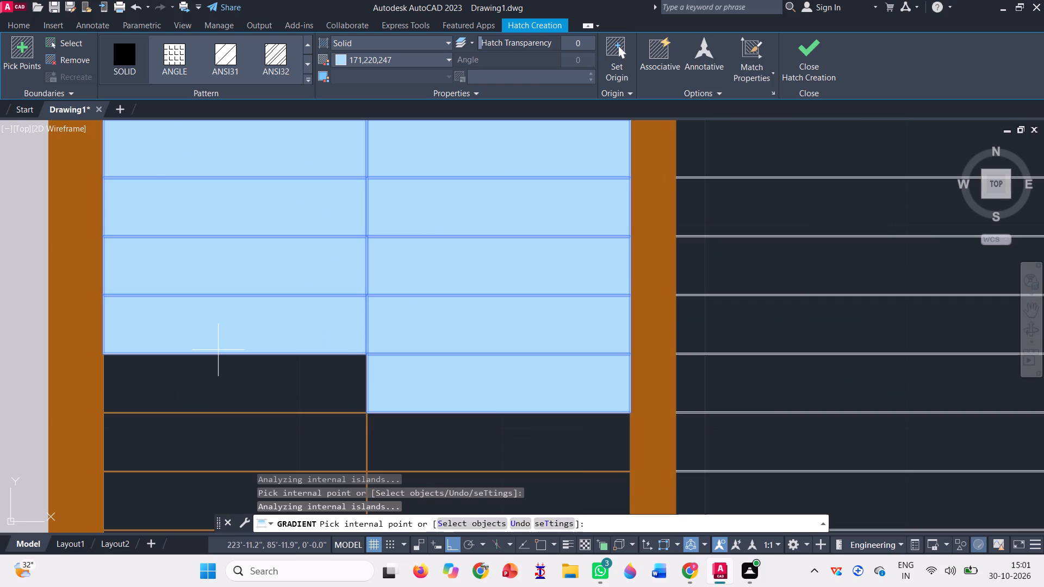
{"action": "left_click", "coordinate": [201, 374]}
{"action": "scroll", "coordinate": [225, 305], "scroll_direction": "down", "scroll_amount": 4}
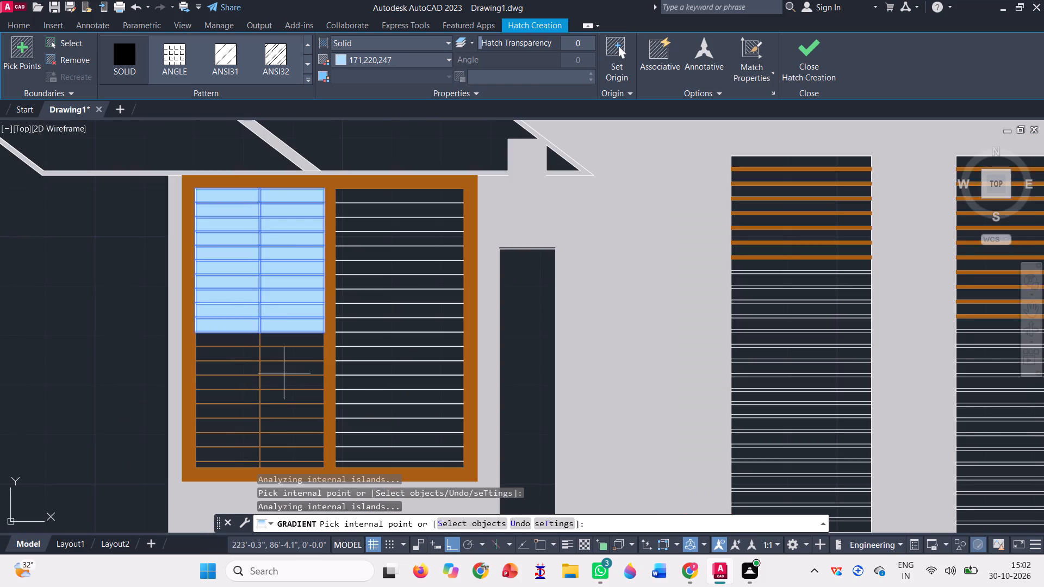
{"action": "left_click", "coordinate": [287, 343]}
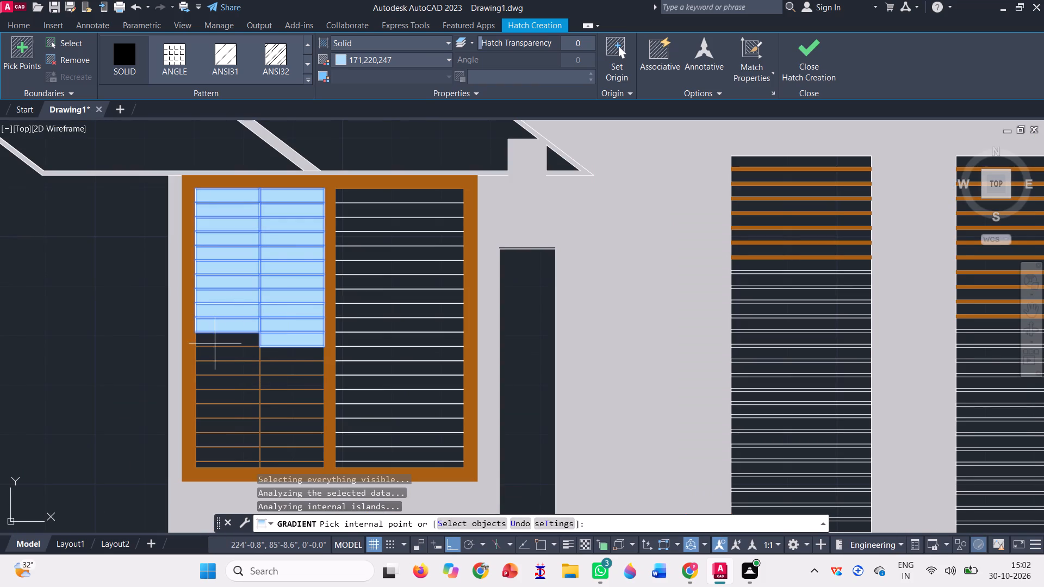
{"action": "left_click", "coordinate": [212, 341]}
Fill both halves of the twelfth to fourteenth slat gaps in the ground-floor louvred window's left leaf with light blue.
{"action": "scroll", "coordinate": [234, 365], "scroll_direction": "up", "scroll_amount": 3}
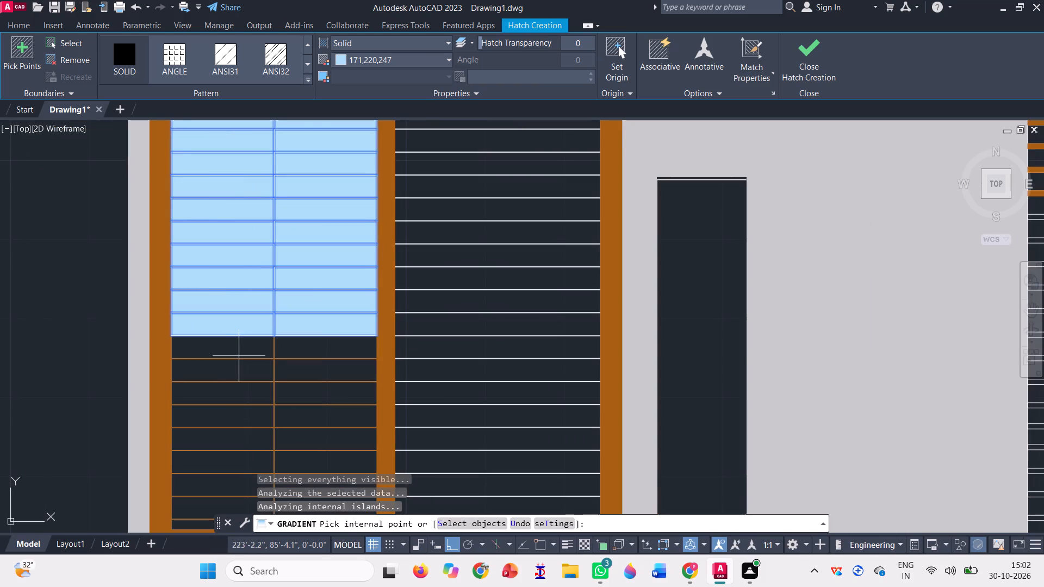
{"action": "left_click", "coordinate": [239, 354]}
{"action": "left_click", "coordinate": [330, 352]}
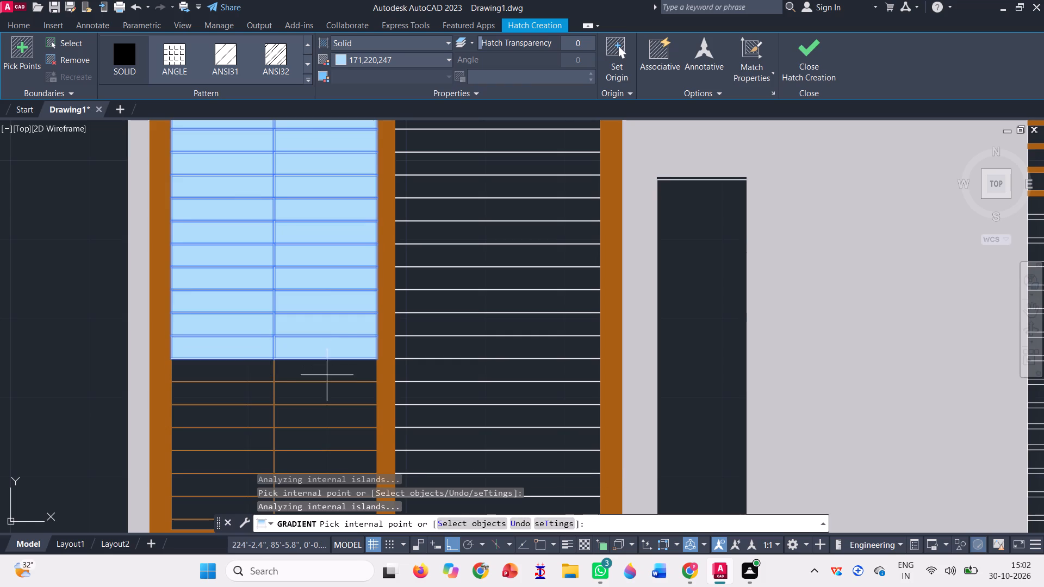
{"action": "left_click", "coordinate": [310, 378]}
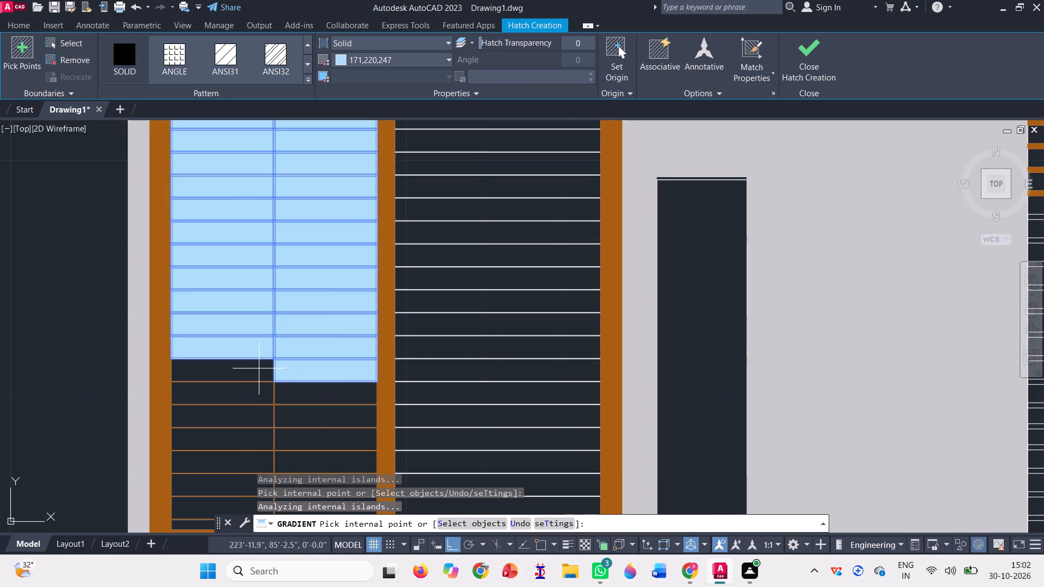
{"action": "left_click", "coordinate": [256, 367]}
{"action": "scroll", "coordinate": [297, 321], "scroll_direction": "down", "scroll_amount": 3}
{"action": "scroll", "coordinate": [296, 372], "scroll_direction": "up", "scroll_amount": 2}
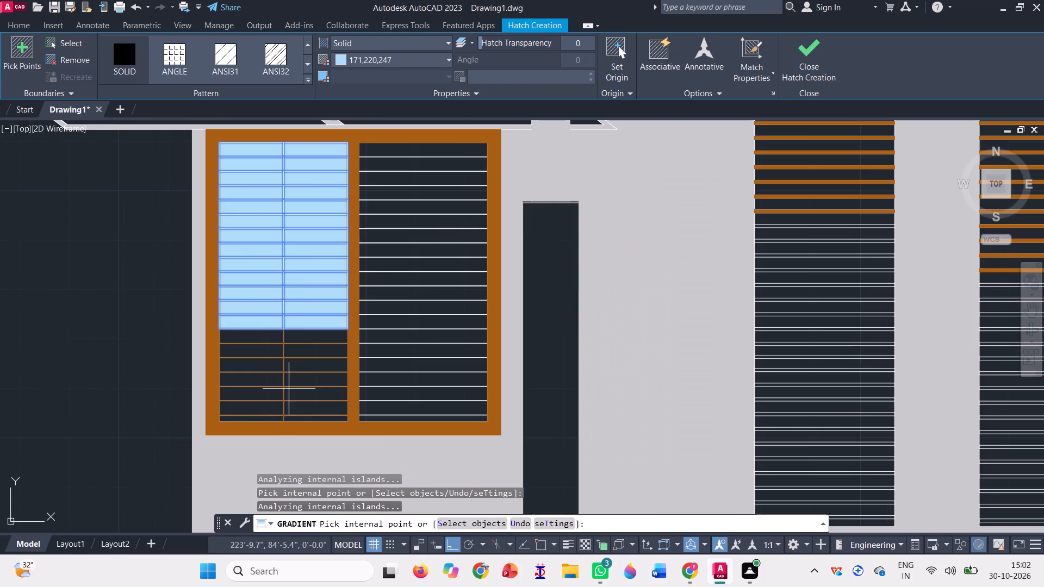
{"action": "scroll", "coordinate": [279, 419], "scroll_direction": "up", "scroll_amount": 2}
{"action": "left_click", "coordinate": [231, 293]}
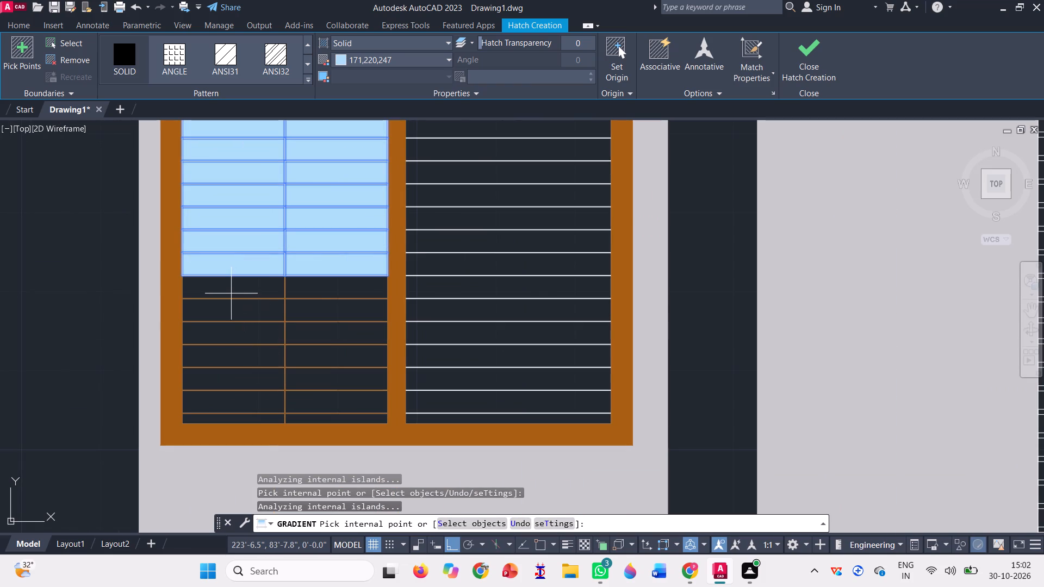
{"action": "left_click", "coordinate": [312, 293]}
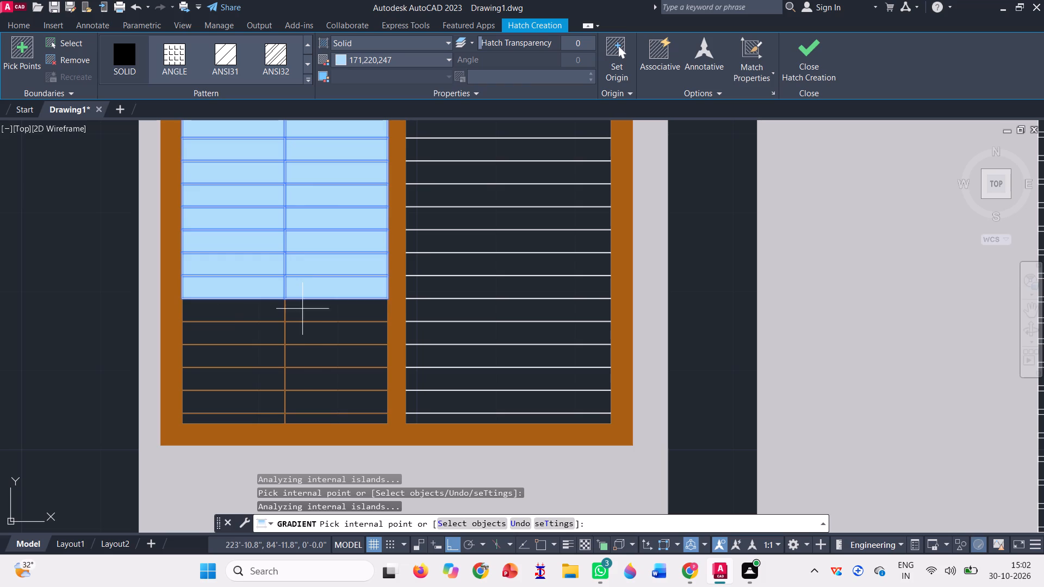
Fill both halves of the remaining six slat gaps at the bottom of the ground-floor louvred window's left leaf, including the thin last one, in light blue.
{"action": "left_click", "coordinate": [305, 313]}
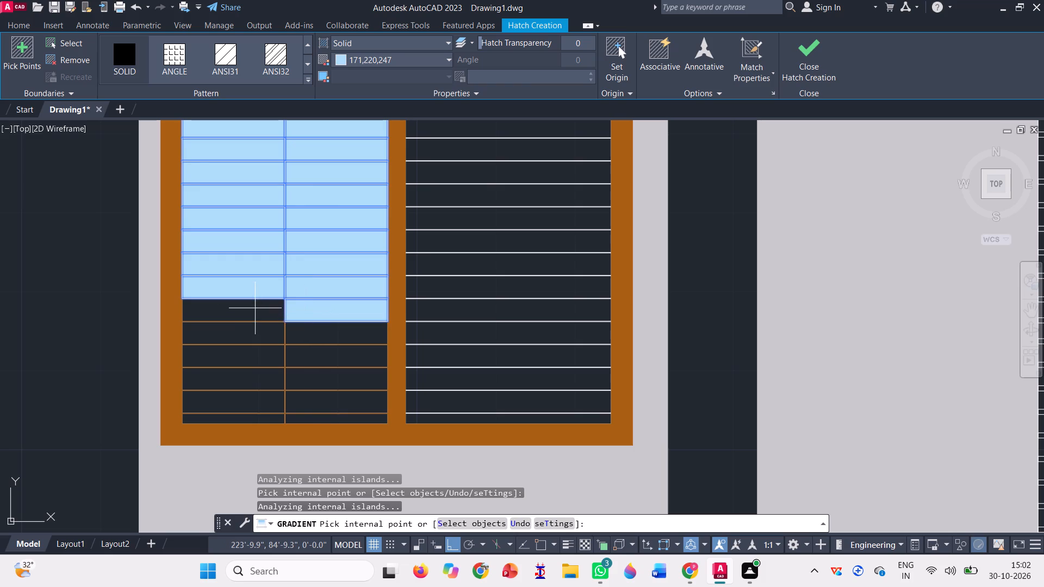
{"action": "left_click", "coordinate": [255, 308]}
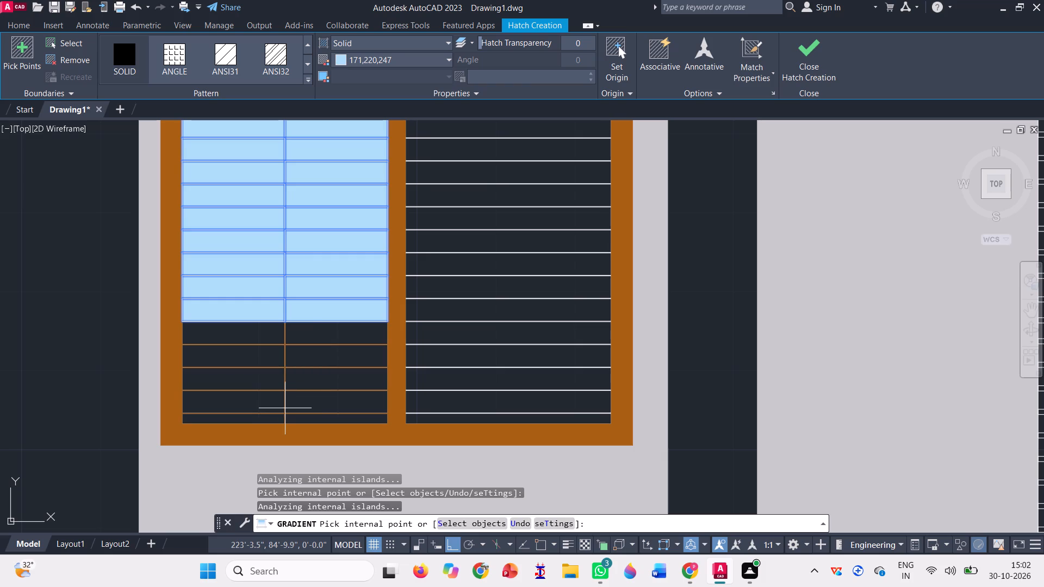
{"action": "left_click", "coordinate": [228, 338]}
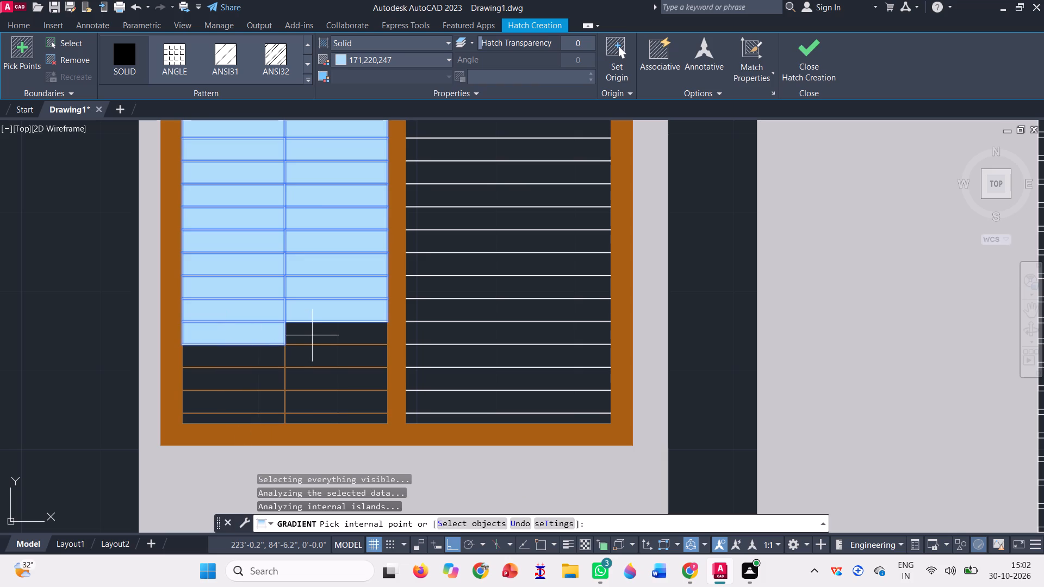
{"action": "left_click", "coordinate": [314, 334]}
{"action": "left_click", "coordinate": [310, 352]}
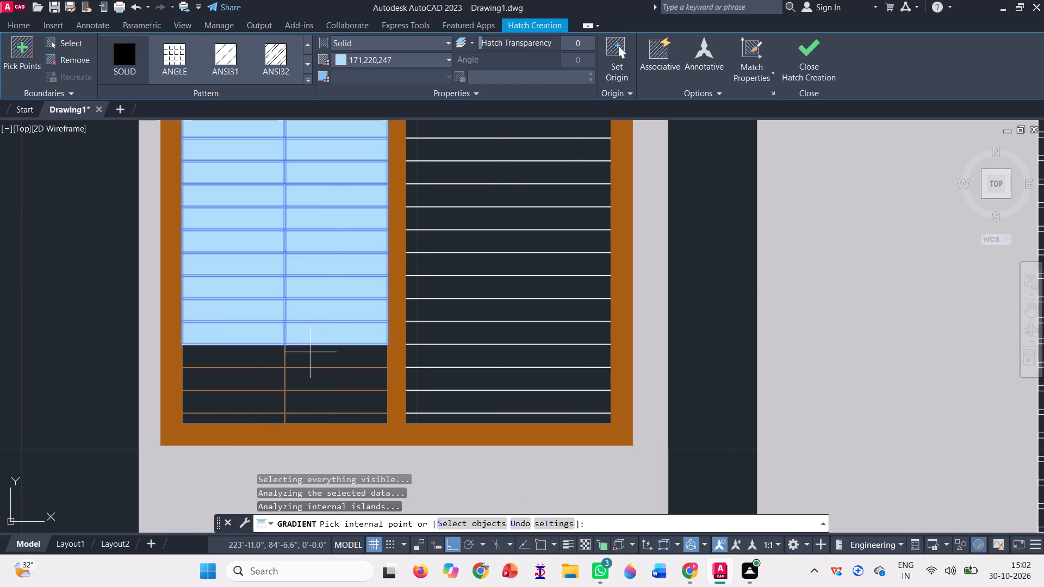
{"action": "left_click", "coordinate": [252, 359]}
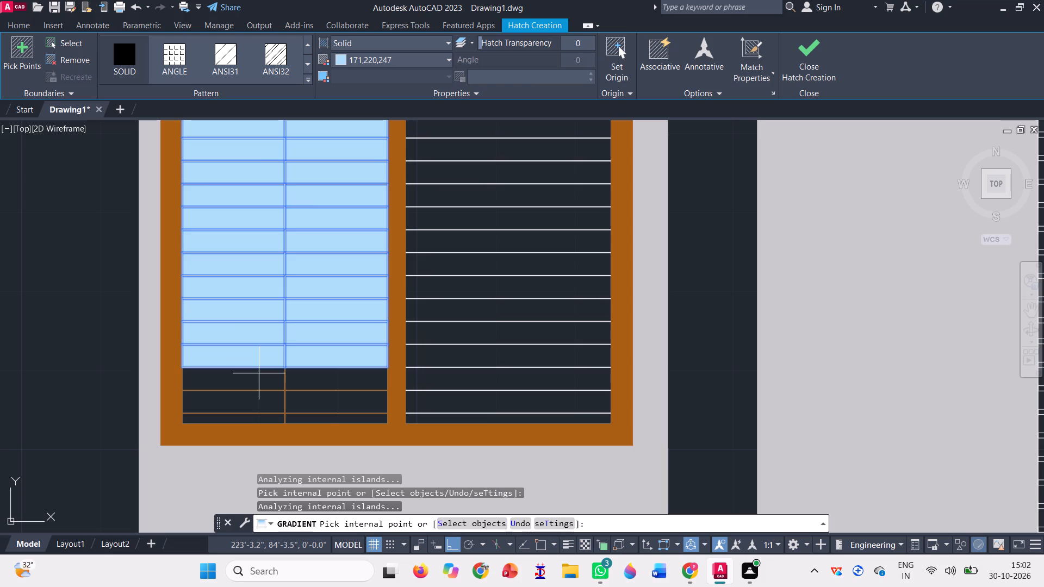
{"action": "left_click", "coordinate": [259, 376]}
{"action": "left_click", "coordinate": [307, 383]}
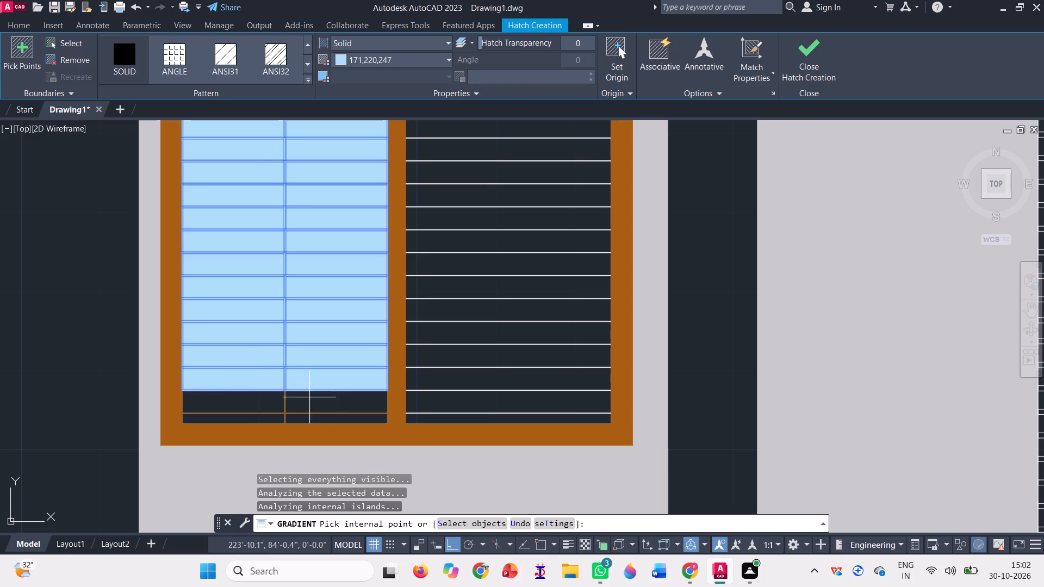
{"action": "left_click", "coordinate": [312, 404]}
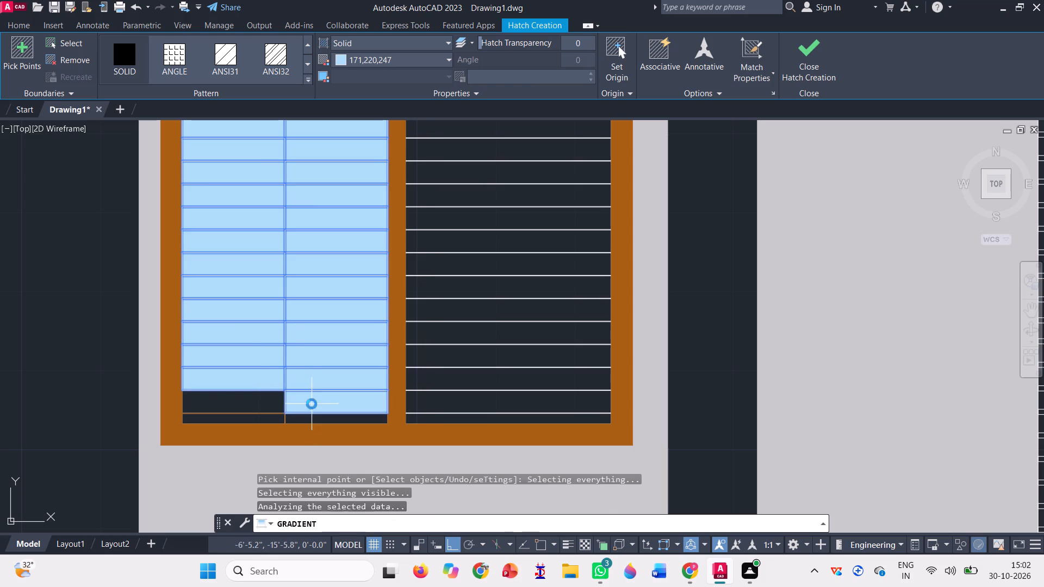
{"action": "left_click", "coordinate": [253, 405]}
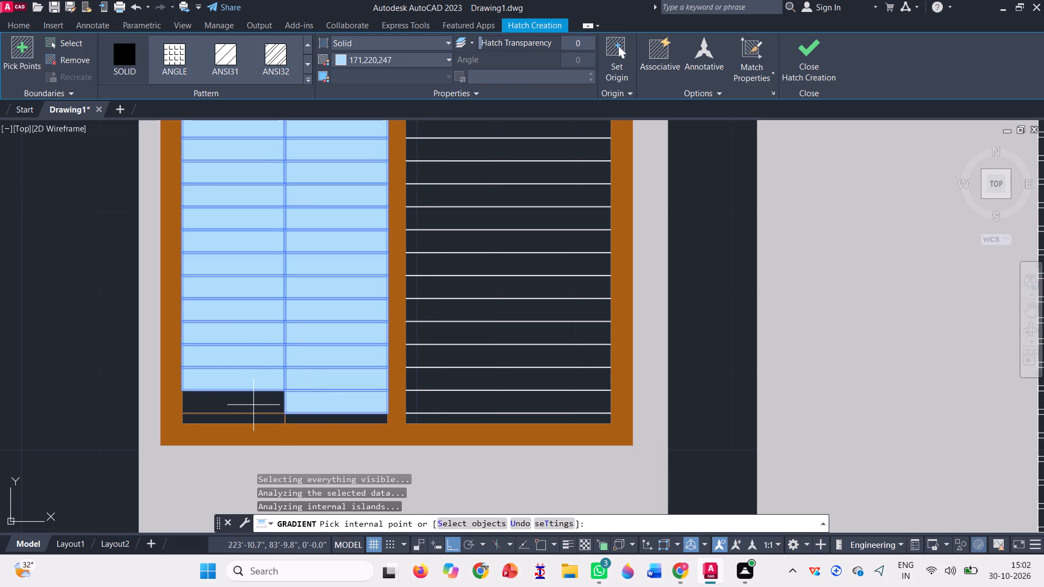
{"action": "scroll", "coordinate": [259, 422], "scroll_direction": "up", "scroll_amount": 3}
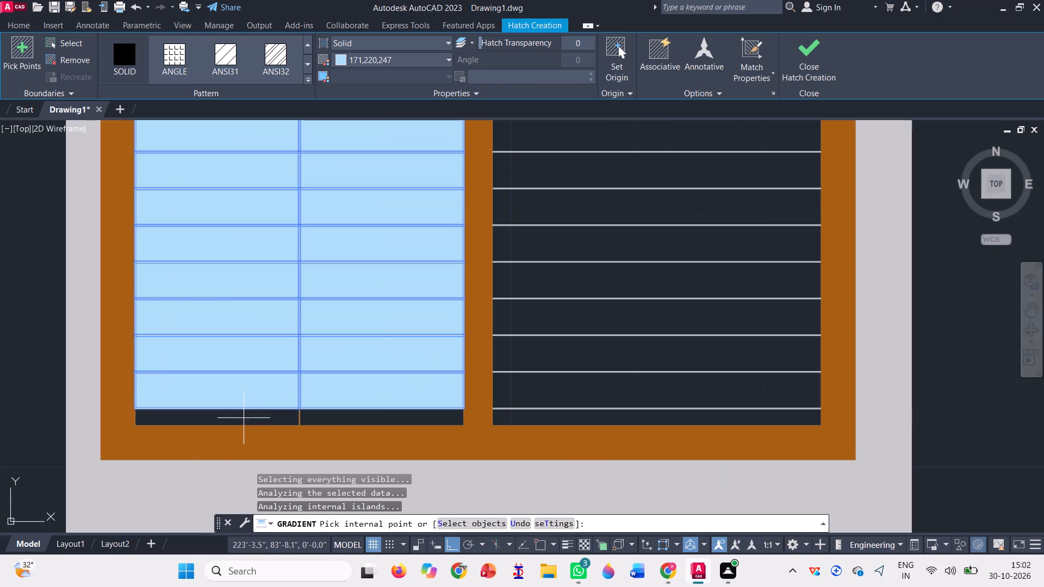
{"action": "left_click", "coordinate": [244, 418]}
{"action": "left_click", "coordinate": [373, 417]}
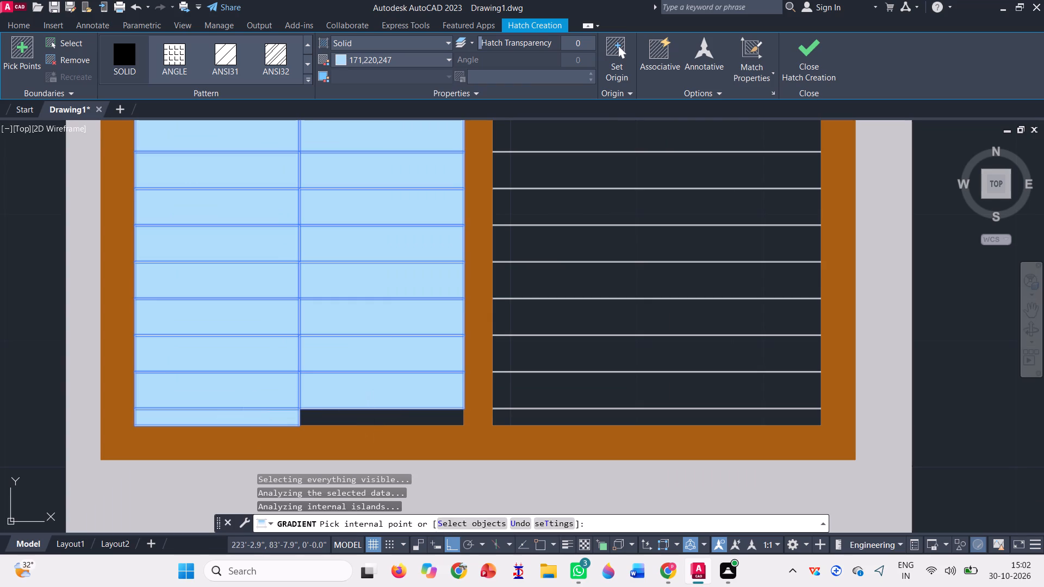
Fill the top six slat gaps of the left narrow louvred window on the ground floor with the light blue hatch.
{"action": "scroll", "coordinate": [297, 441], "scroll_direction": "down", "scroll_amount": 10}
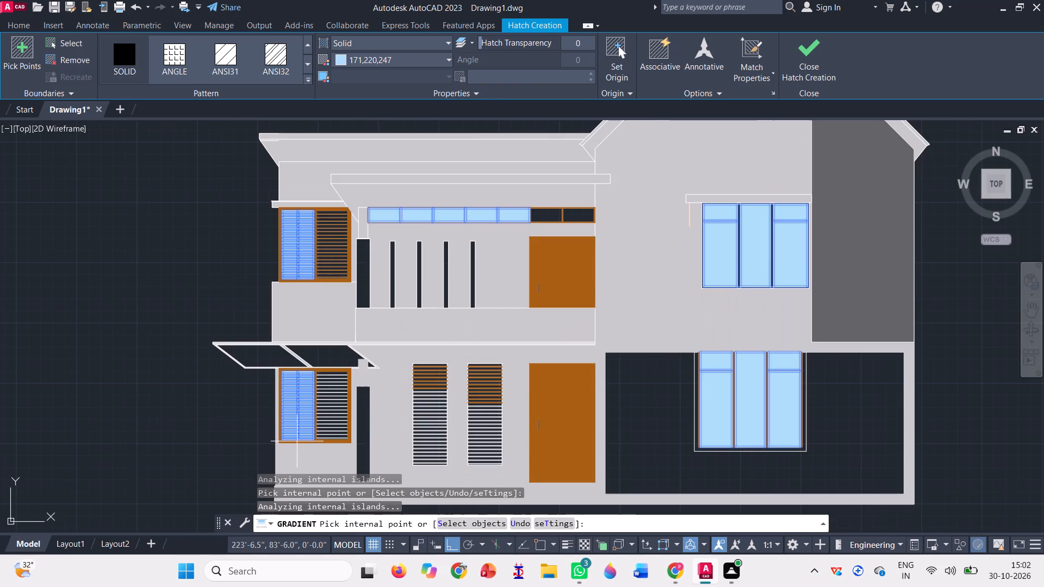
{"action": "scroll", "coordinate": [297, 441], "scroll_direction": "down", "scroll_amount": 1}
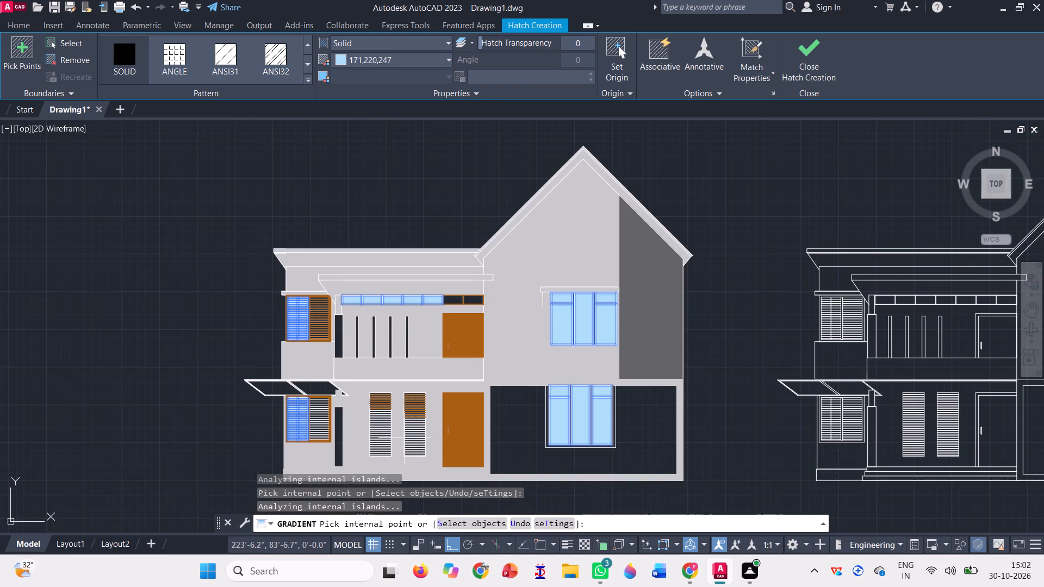
{"action": "scroll", "coordinate": [399, 439], "scroll_direction": "up", "scroll_amount": 2}
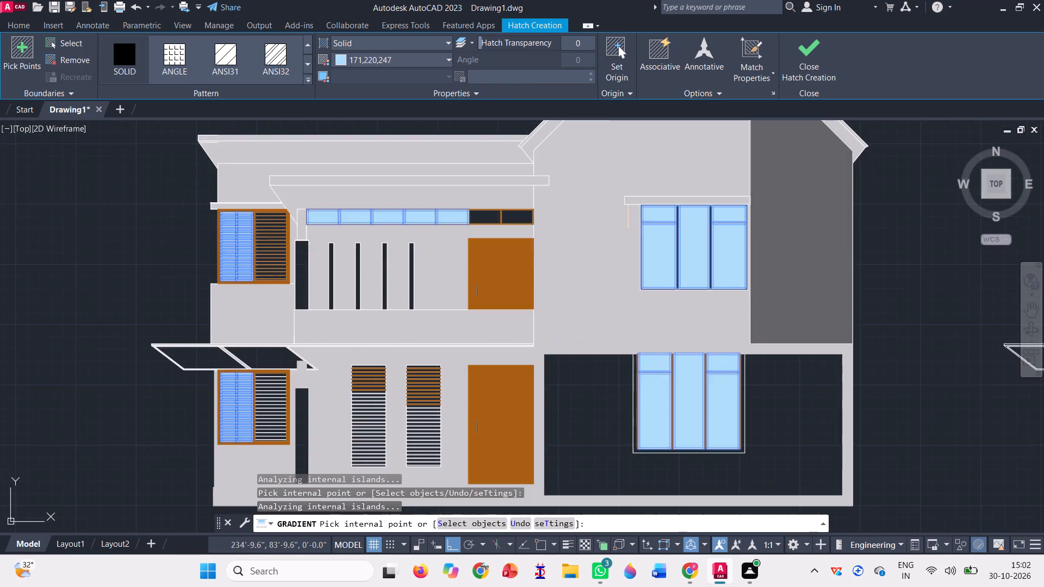
{"action": "scroll", "coordinate": [338, 338], "scroll_direction": "up", "scroll_amount": 3}
{"action": "left_click", "coordinate": [331, 293]}
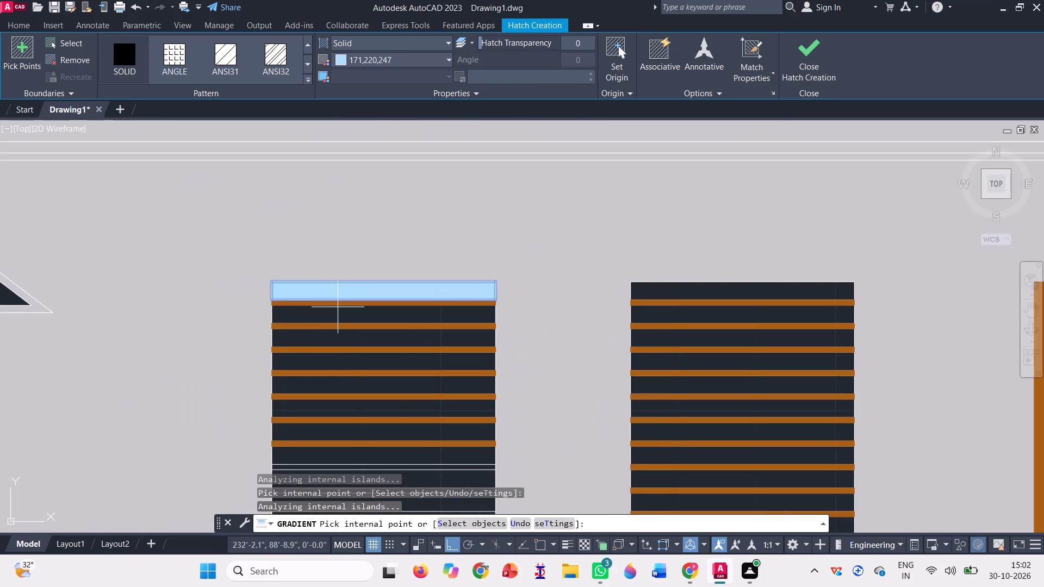
{"action": "left_click", "coordinate": [345, 320]}
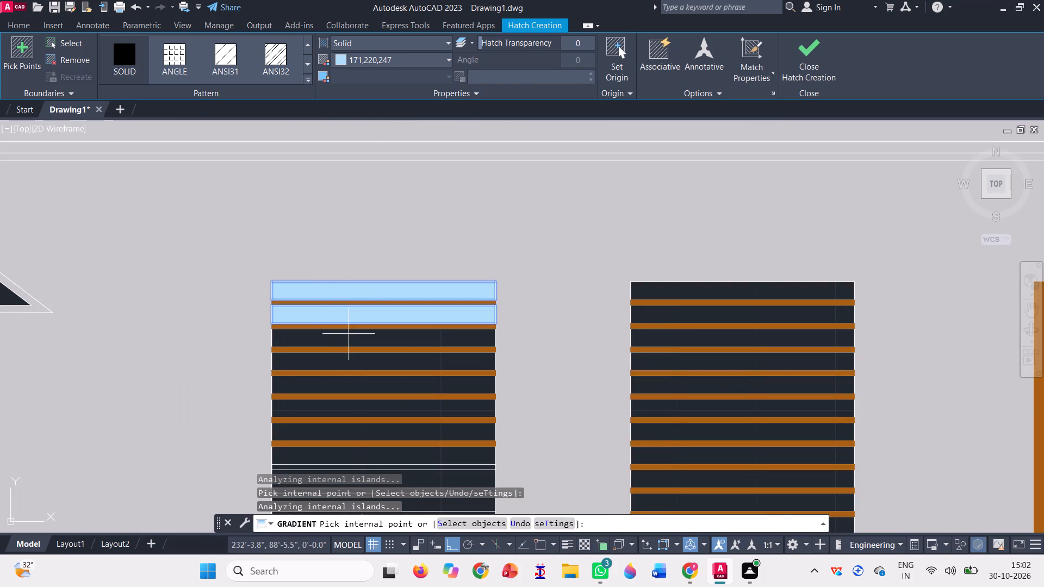
{"action": "left_click", "coordinate": [349, 334]}
{"action": "left_click", "coordinate": [358, 369]}
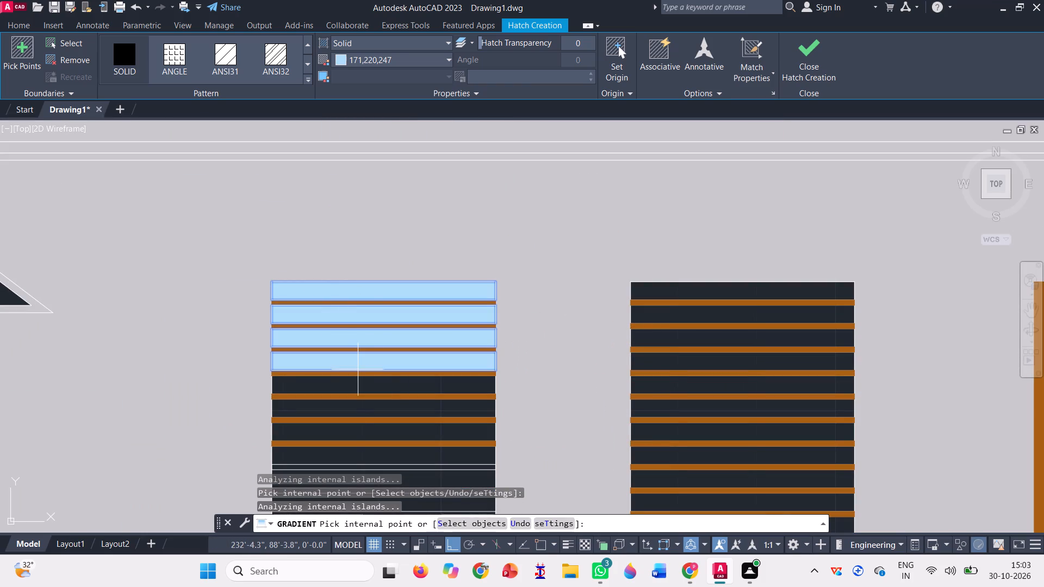
{"action": "left_click", "coordinate": [355, 388]}
{"action": "left_click", "coordinate": [363, 404]}
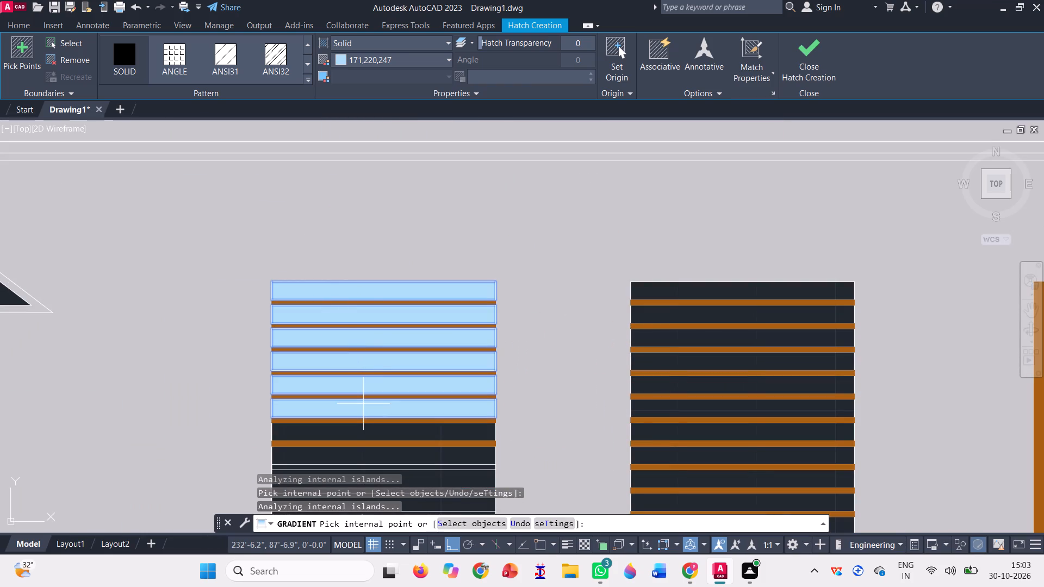
Fill the seventh to ninth slat gaps of the left narrow ground-floor louvred window with light blue.
{"action": "scroll", "coordinate": [328, 371], "scroll_direction": "down", "scroll_amount": 2}
{"action": "scroll", "coordinate": [353, 409], "scroll_direction": "up", "scroll_amount": 3}
{"action": "left_click", "coordinate": [352, 409]}
{"action": "scroll", "coordinate": [319, 374], "scroll_direction": "down", "scroll_amount": 3}
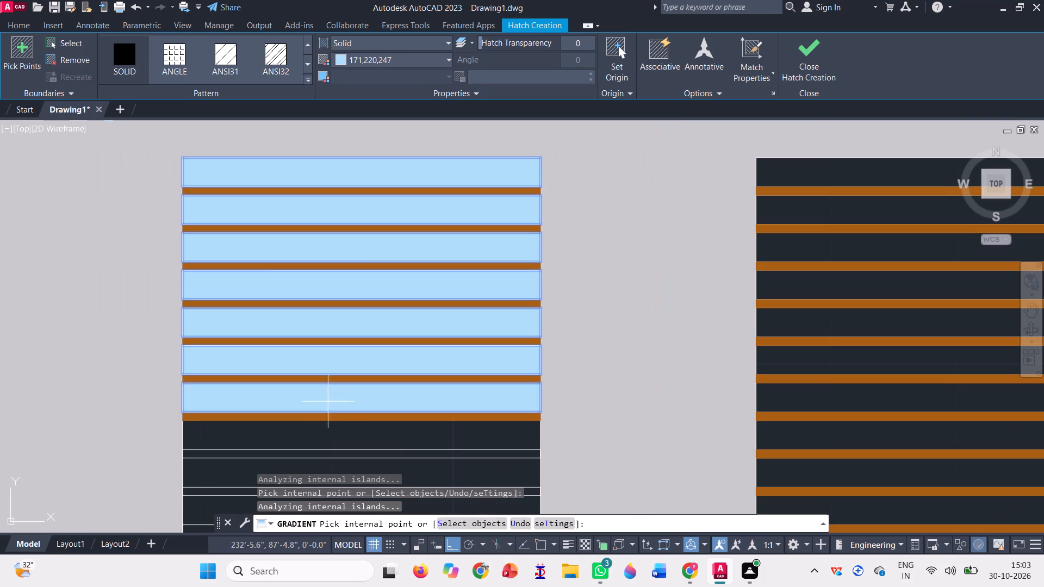
{"action": "left_click", "coordinate": [343, 429]}
{"action": "scroll", "coordinate": [317, 371], "scroll_direction": "down", "scroll_amount": 3}
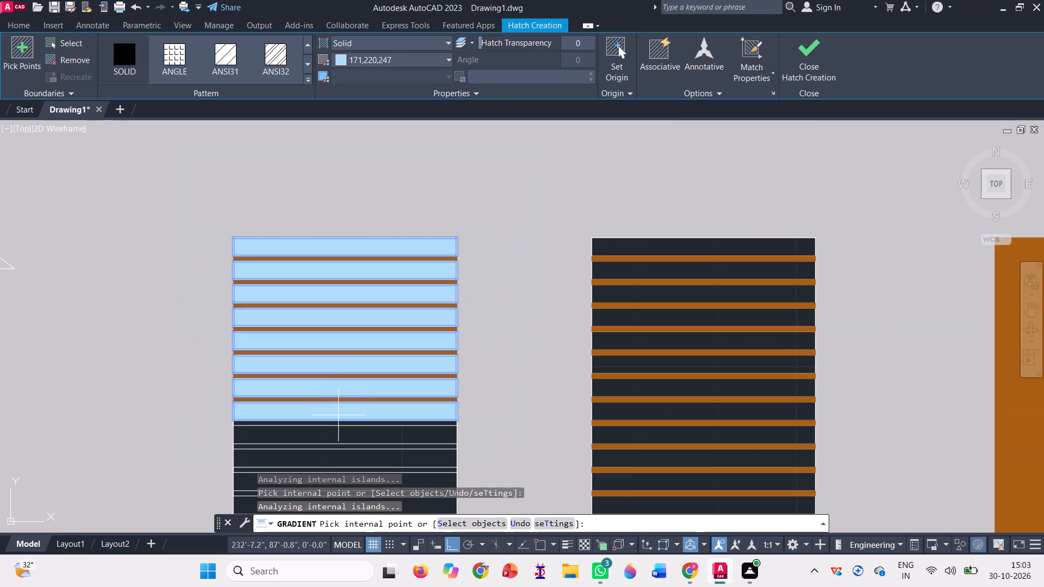
{"action": "scroll", "coordinate": [335, 425], "scroll_direction": "up", "scroll_amount": 1}
{"action": "left_click", "coordinate": [328, 433]}
Fill the tenth to seventeenth slat gaps of the left narrow ground-floor louvred window with light blue.
{"action": "scroll", "coordinate": [312, 368], "scroll_direction": "down", "scroll_amount": 3}
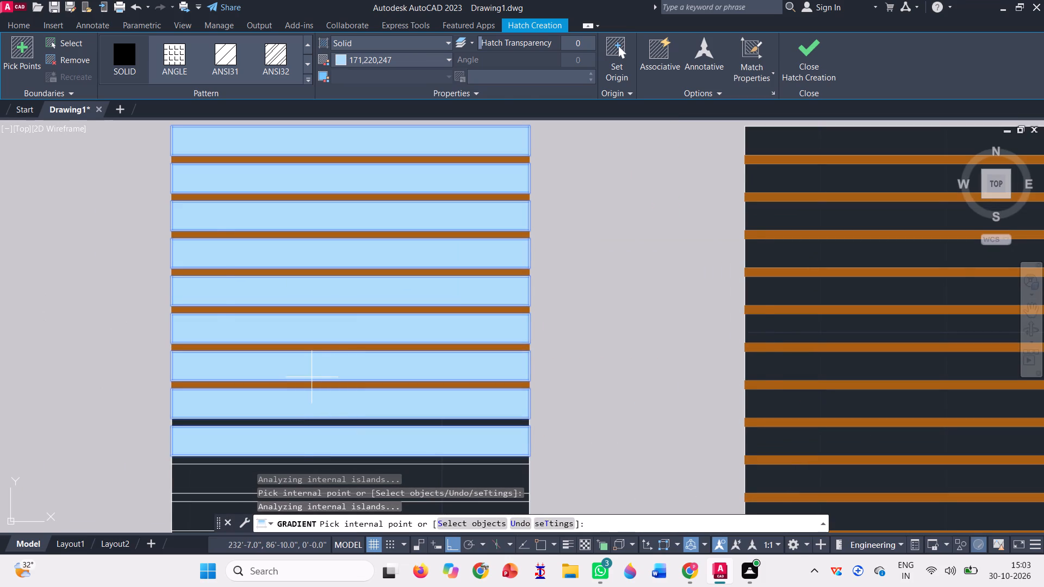
{"action": "scroll", "coordinate": [304, 324], "scroll_direction": "down", "scroll_amount": 3}
{"action": "scroll", "coordinate": [335, 430], "scroll_direction": "up", "scroll_amount": 2}
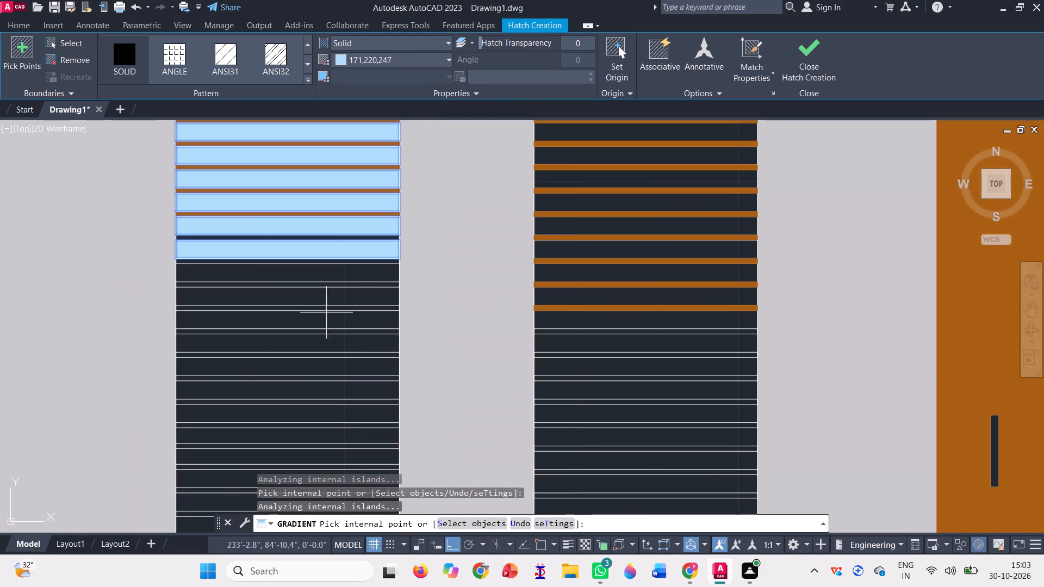
{"action": "left_click", "coordinate": [316, 277]}
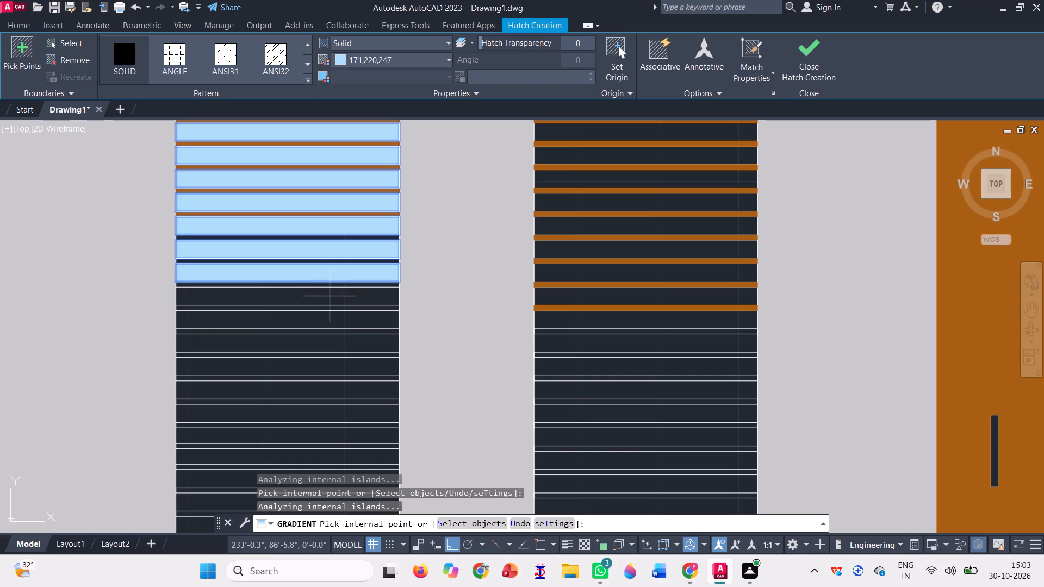
{"action": "left_click", "coordinate": [330, 297]}
{"action": "left_click", "coordinate": [341, 317]}
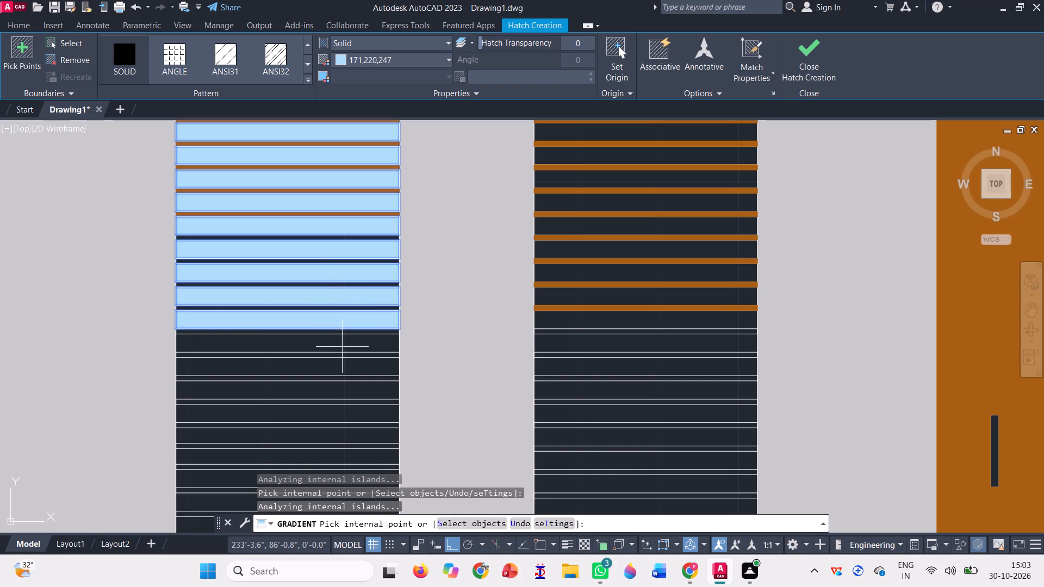
{"action": "left_click", "coordinate": [339, 344]}
{"action": "left_click", "coordinate": [344, 364]}
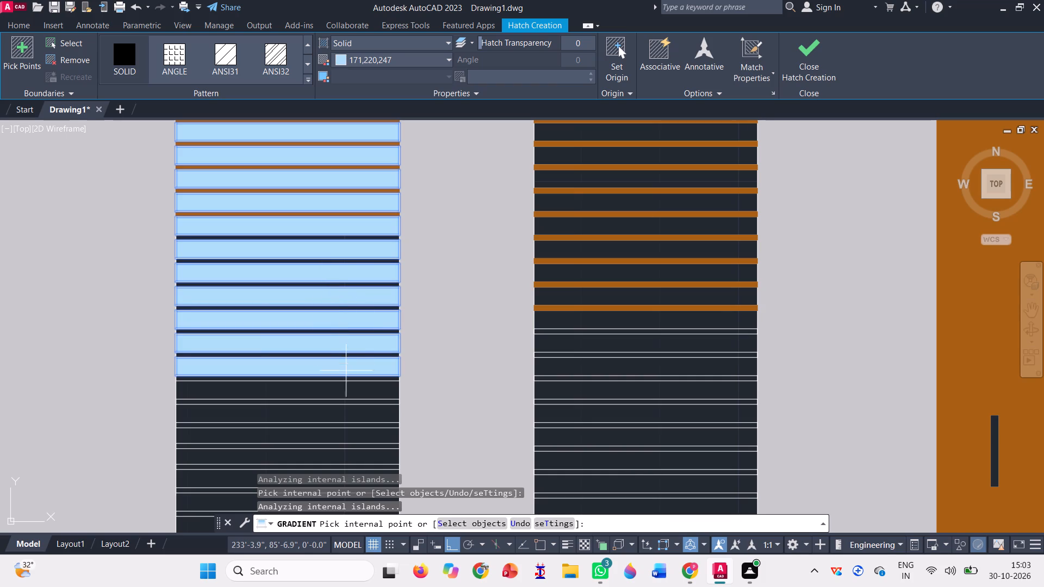
{"action": "left_click", "coordinate": [353, 395]}
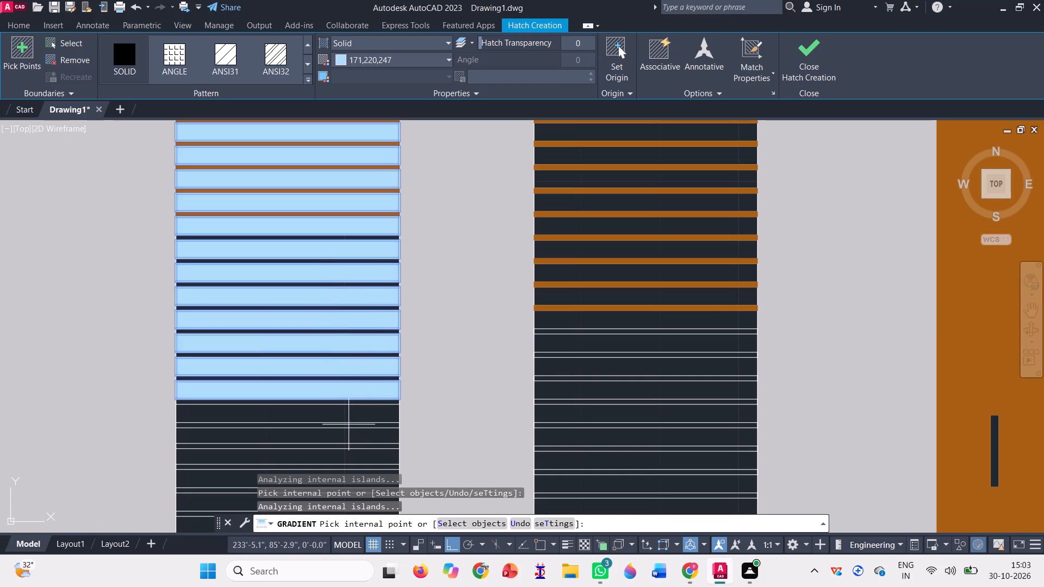
{"action": "left_click", "coordinate": [344, 417]}
{"action": "left_click", "coordinate": [347, 438]}
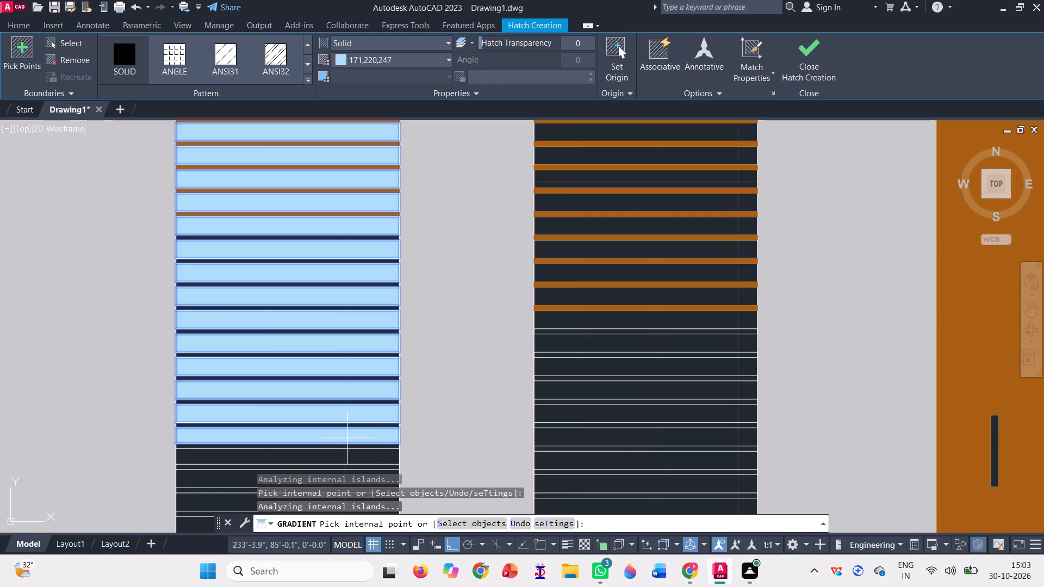
Fill the eighteenth to twenty-fourth slat gaps of the left narrow ground-floor louvred window with light blue.
{"action": "scroll", "coordinate": [266, 286], "scroll_direction": "down", "scroll_amount": 3}
{"action": "scroll", "coordinate": [271, 377], "scroll_direction": "up", "scroll_amount": 2}
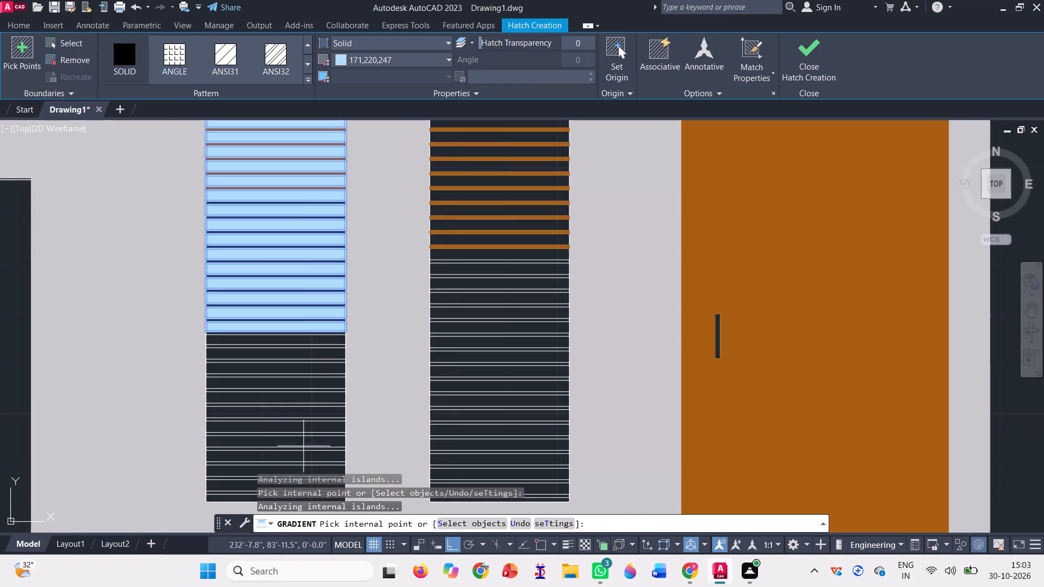
{"action": "left_click", "coordinate": [303, 338]}
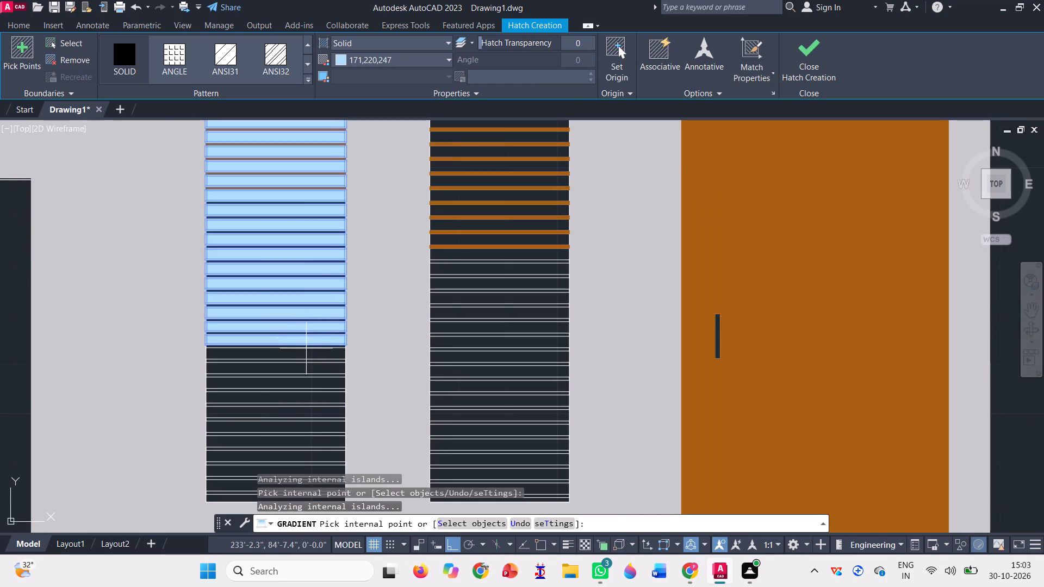
{"action": "left_click", "coordinate": [309, 355]}
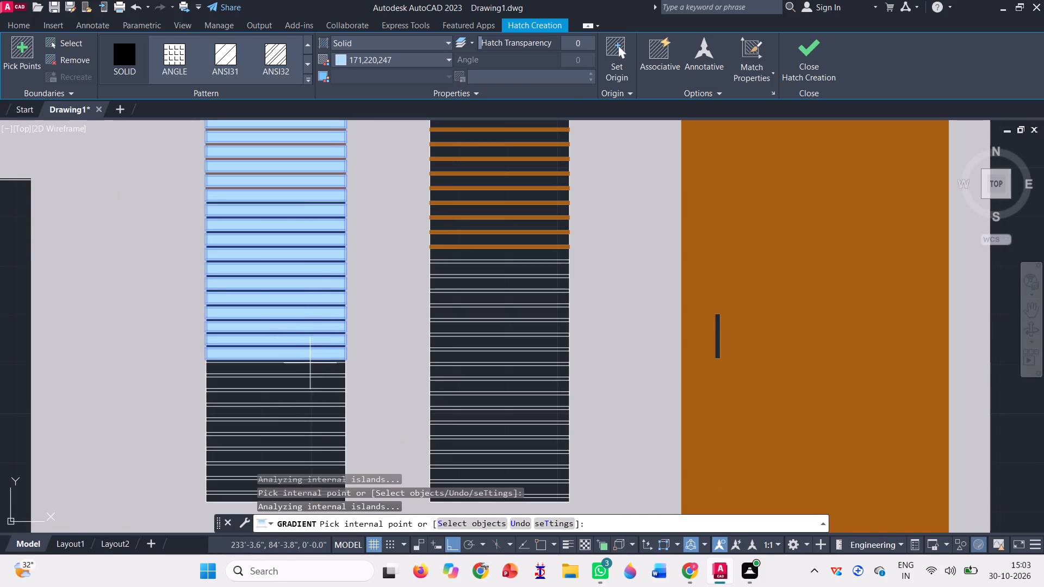
{"action": "left_click", "coordinate": [307, 367]}
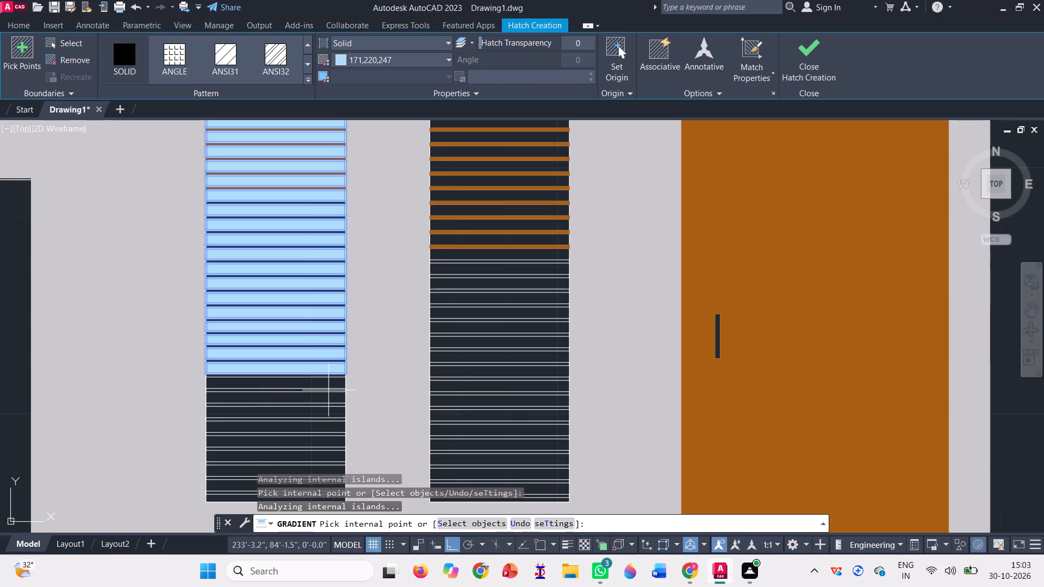
{"action": "left_click", "coordinate": [322, 385]}
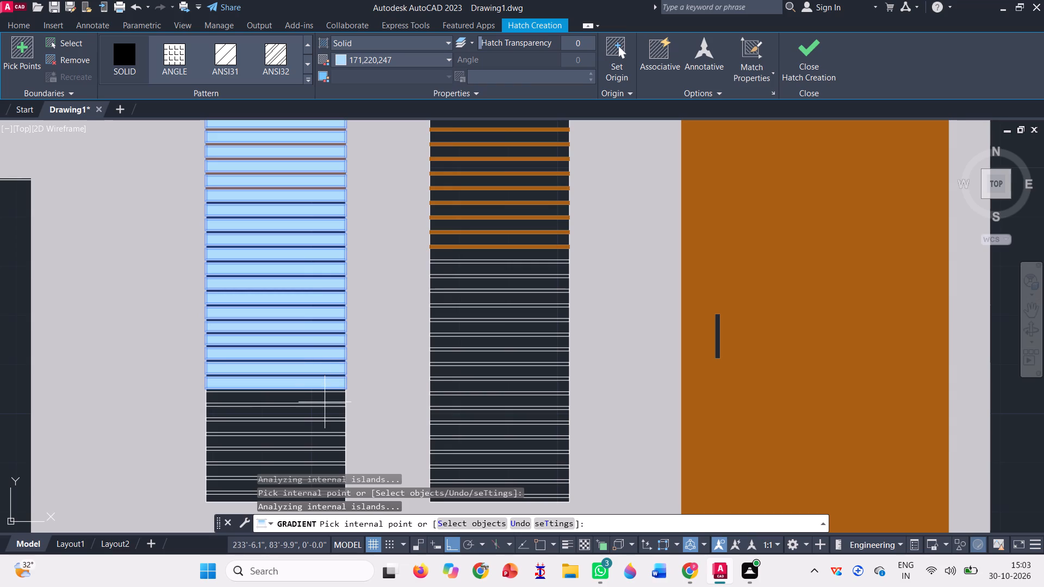
{"action": "left_click", "coordinate": [322, 399]}
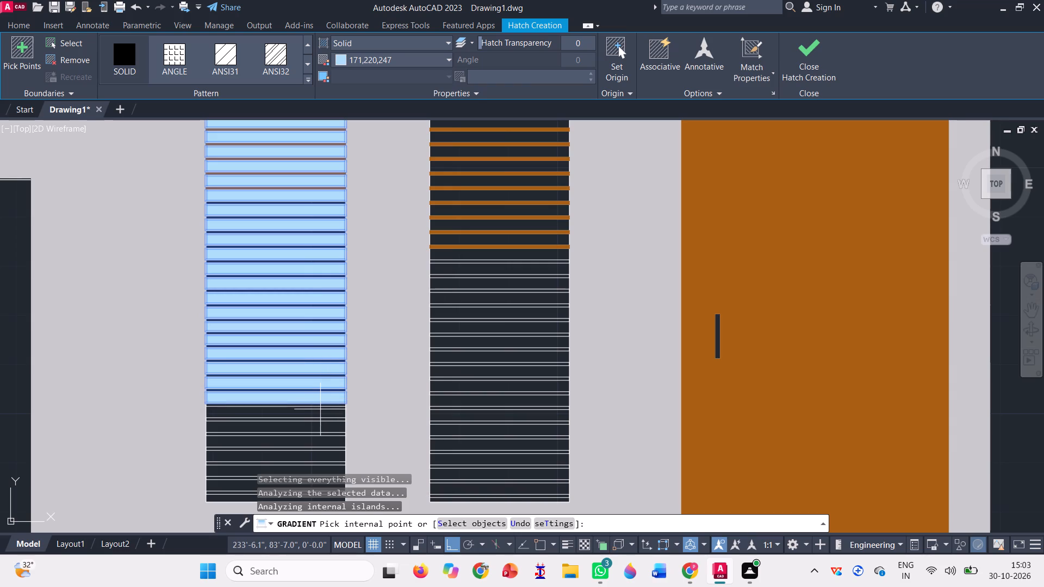
{"action": "left_click", "coordinate": [320, 412]}
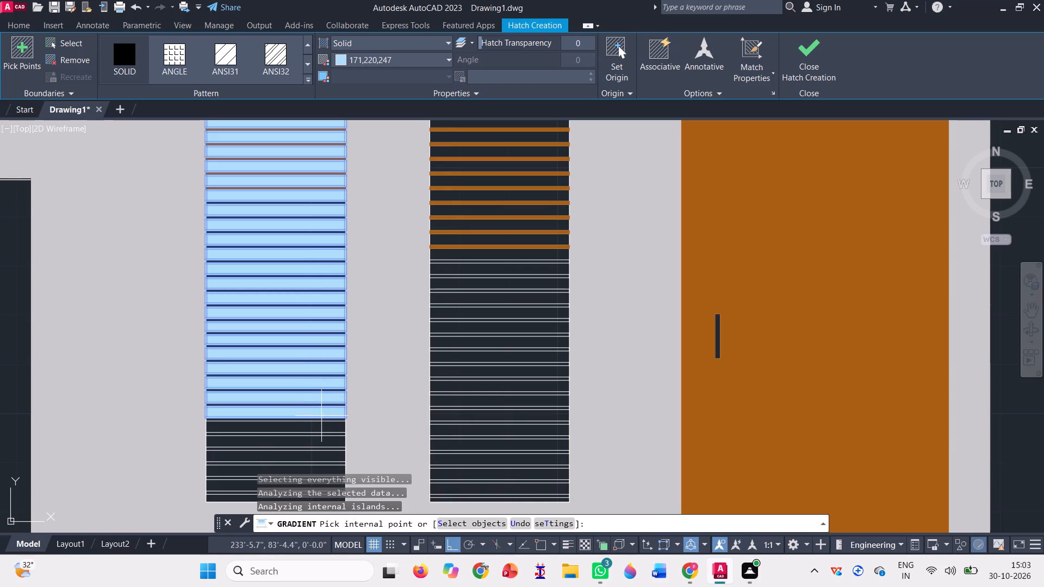
{"action": "left_click", "coordinate": [324, 426]}
Fill the remaining five slat gaps at the bottom of the left narrow louvred window, including the thin last one, in light blue.
{"action": "scroll", "coordinate": [282, 386], "scroll_direction": "down", "scroll_amount": 2}
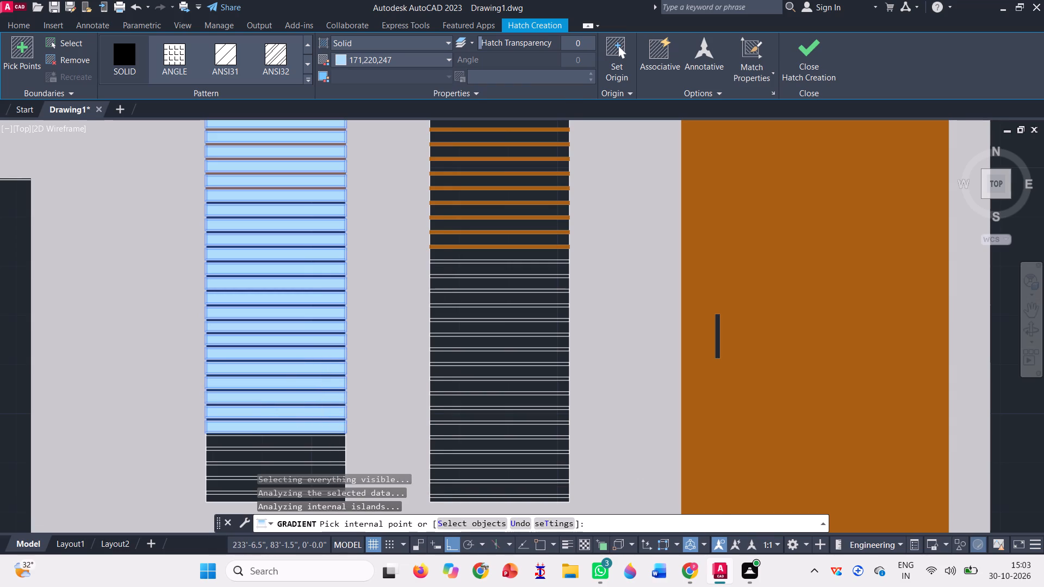
{"action": "scroll", "coordinate": [291, 454], "scroll_direction": "up", "scroll_amount": 3}
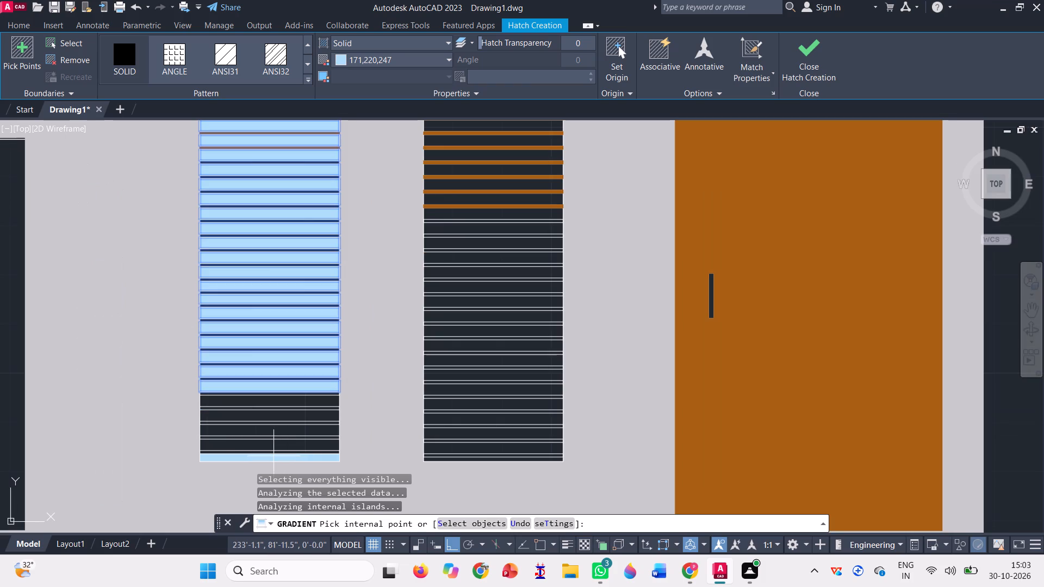
{"action": "left_click", "coordinate": [274, 455]}
{"action": "left_click", "coordinate": [268, 446]}
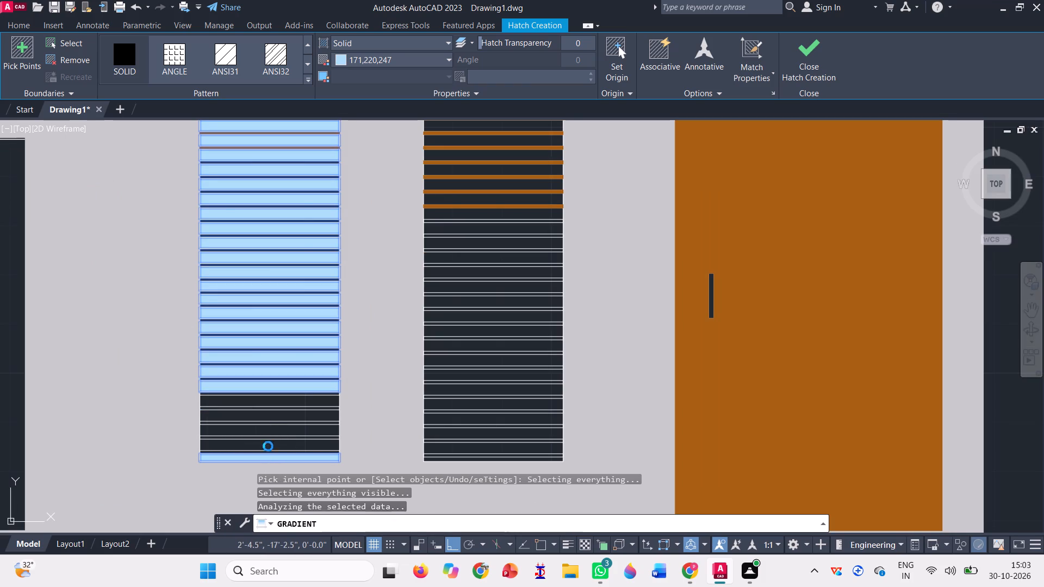
{"action": "left_click", "coordinate": [275, 429]}
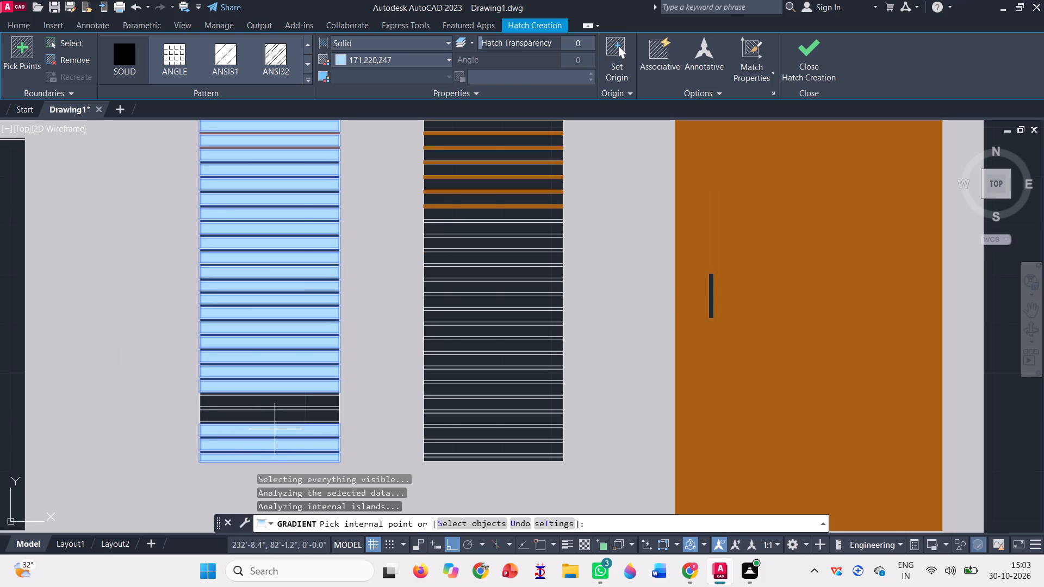
{"action": "left_click", "coordinate": [271, 417]}
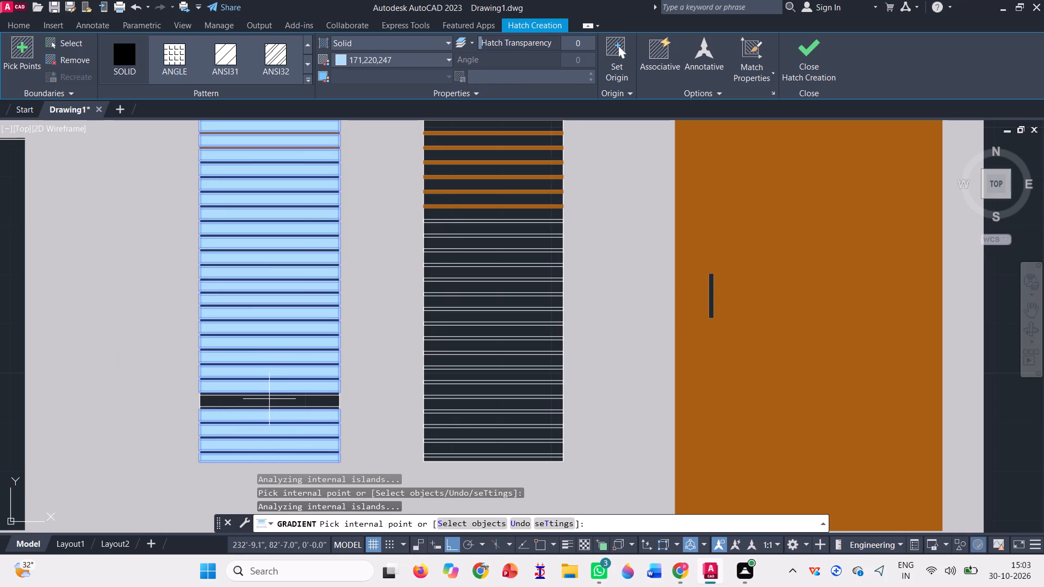
{"action": "left_click", "coordinate": [269, 399]}
Fill the bottom five slat gaps of the narrow louvred window beside the ground-floor door, including the thin last one, in light blue.
{"action": "scroll", "coordinate": [264, 428], "scroll_direction": "down", "scroll_amount": 2}
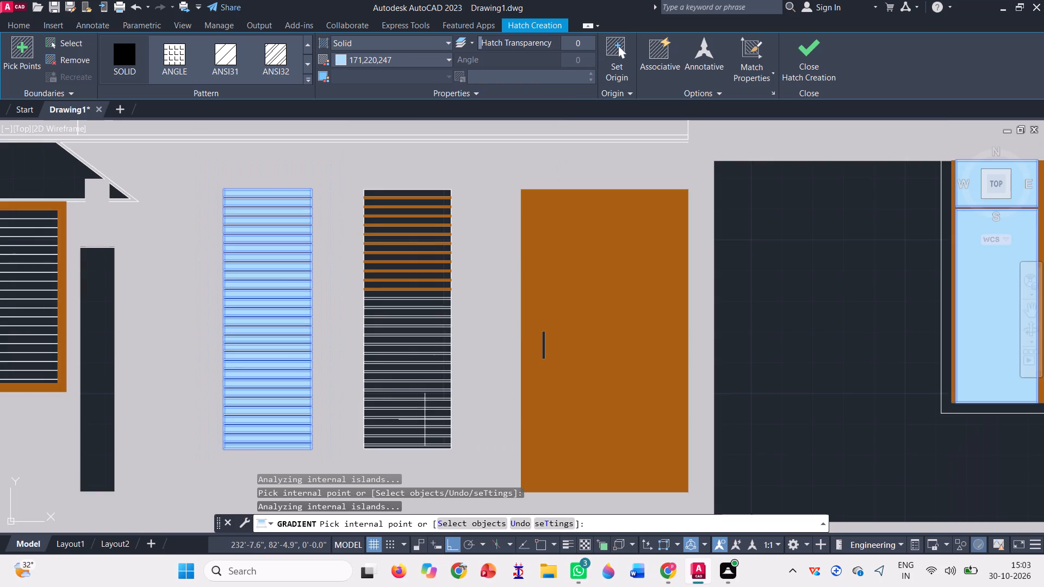
{"action": "scroll", "coordinate": [422, 434], "scroll_direction": "up", "scroll_amount": 4}
{"action": "left_click", "coordinate": [418, 449]}
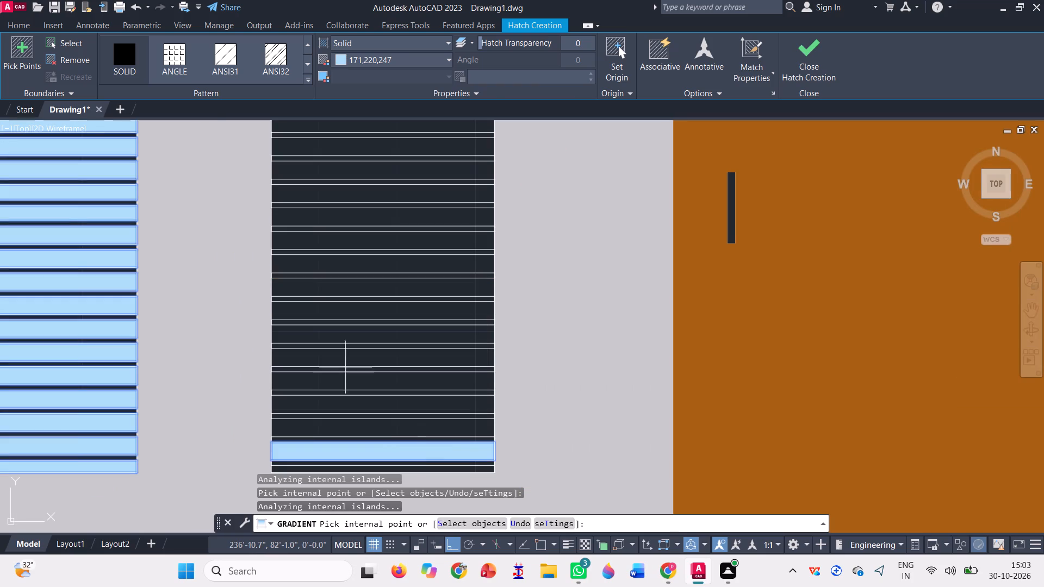
{"action": "scroll", "coordinate": [345, 367], "scroll_direction": "down", "scroll_amount": 2}
{"action": "scroll", "coordinate": [375, 404], "scroll_direction": "up", "scroll_amount": 6}
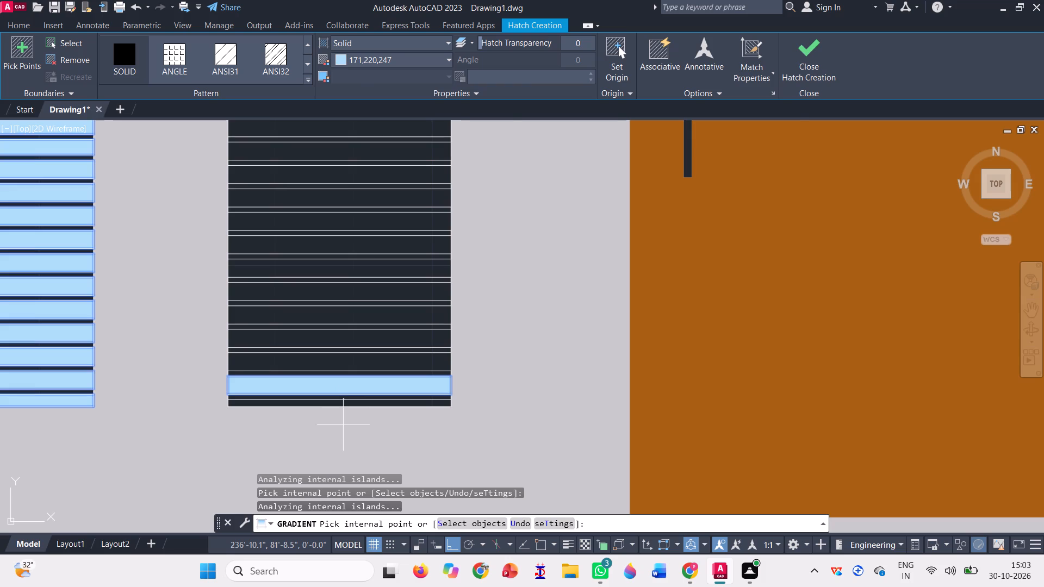
{"action": "scroll", "coordinate": [343, 426], "scroll_direction": "up", "scroll_amount": 2}
{"action": "left_click", "coordinate": [320, 375]}
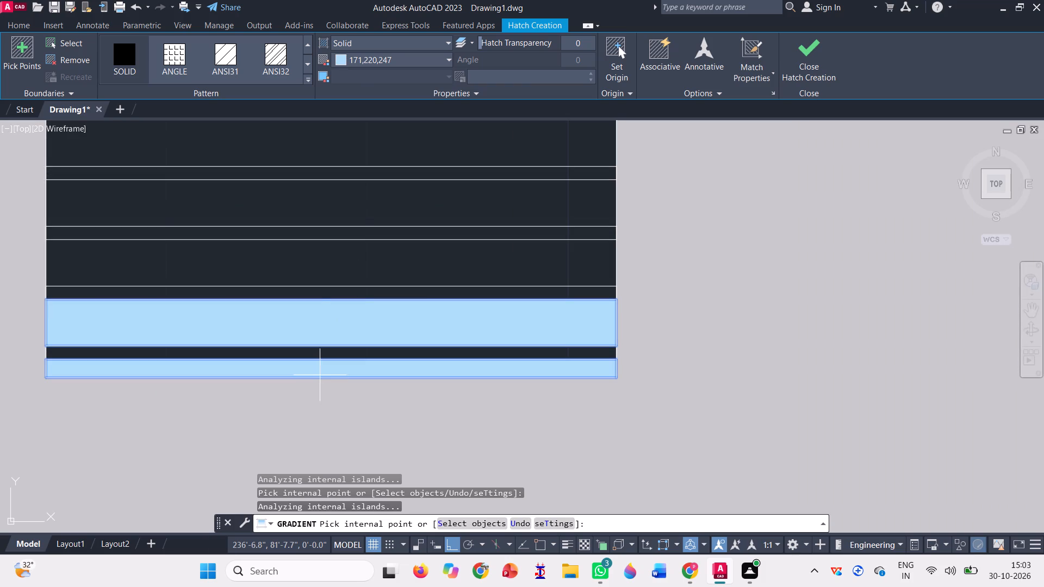
{"action": "left_click", "coordinate": [315, 263]}
{"action": "left_click", "coordinate": [312, 206]}
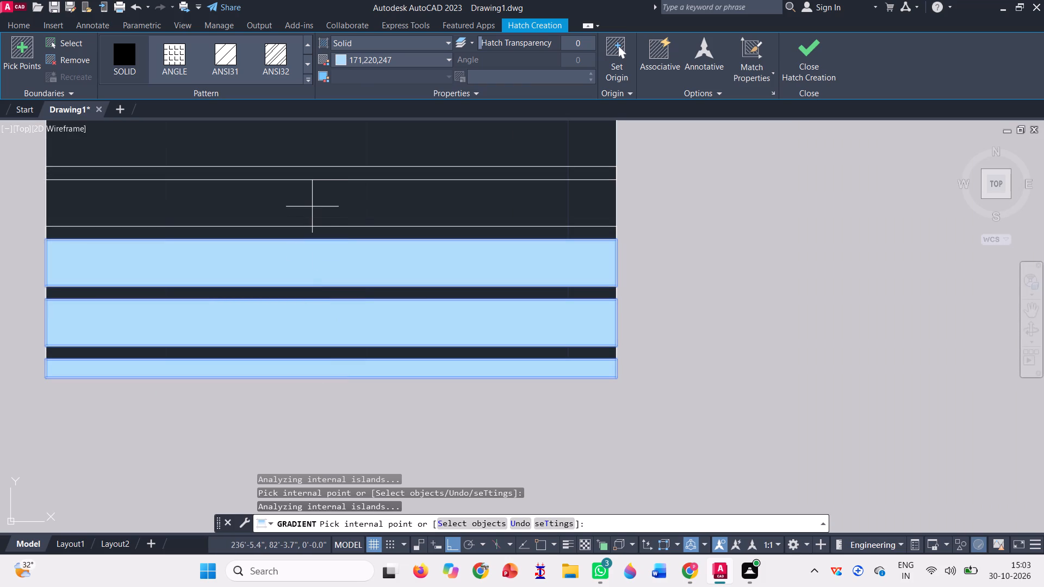
{"action": "left_click", "coordinate": [315, 153]}
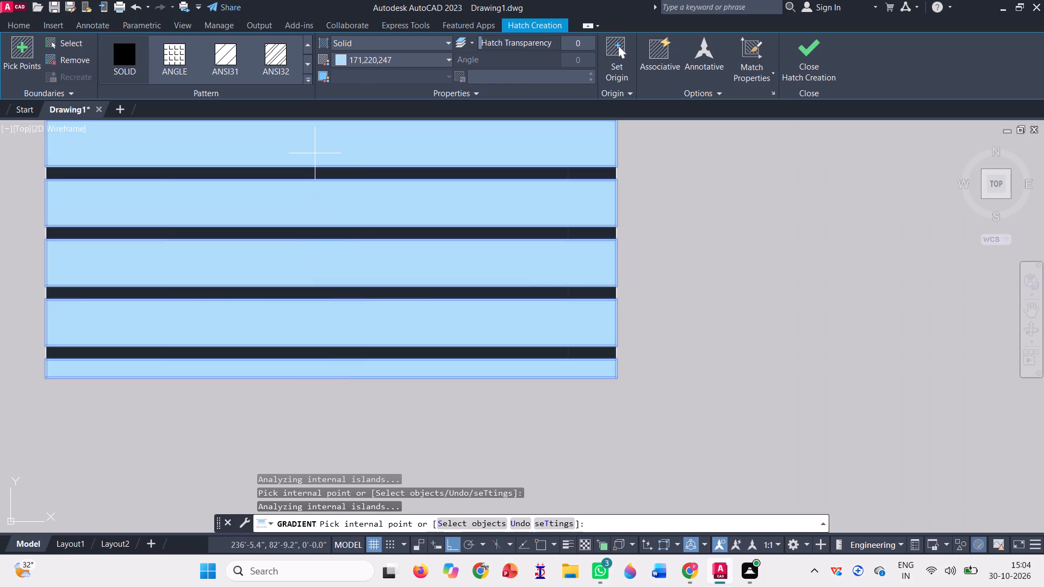
{"action": "scroll", "coordinate": [380, 340], "scroll_direction": "down", "scroll_amount": 3}
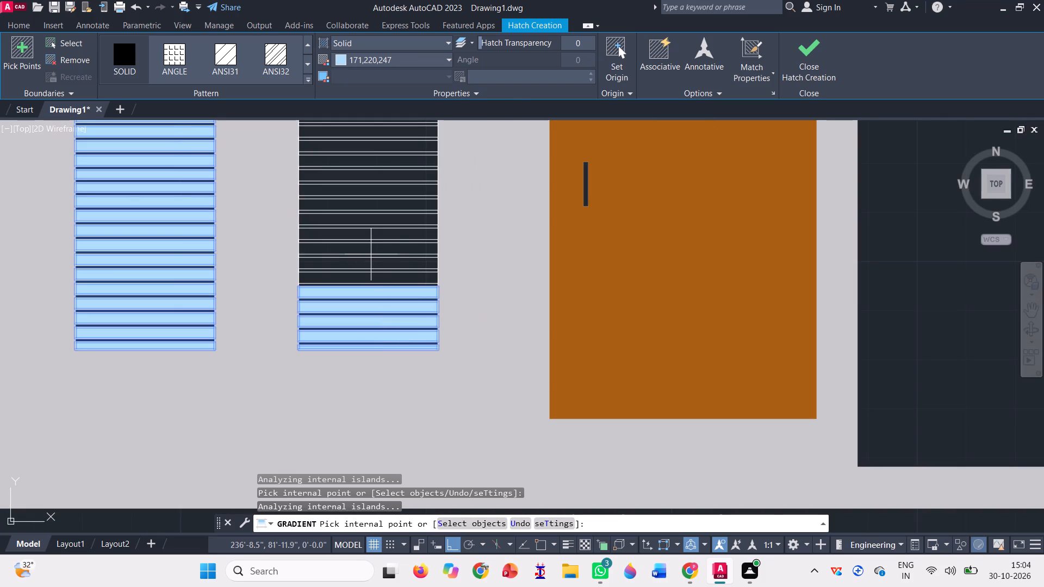
Fill the next eight slat gaps, working upward, of the narrow louvred window beside the ground-floor door with light blue.
{"action": "scroll", "coordinate": [371, 254], "scroll_direction": "up", "scroll_amount": 2}
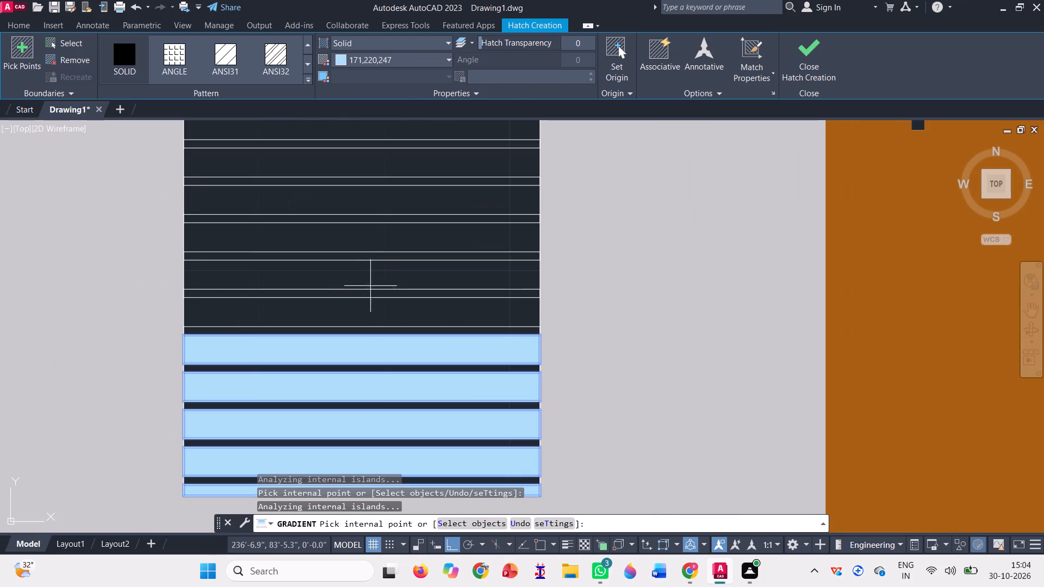
{"action": "left_click", "coordinate": [368, 305]}
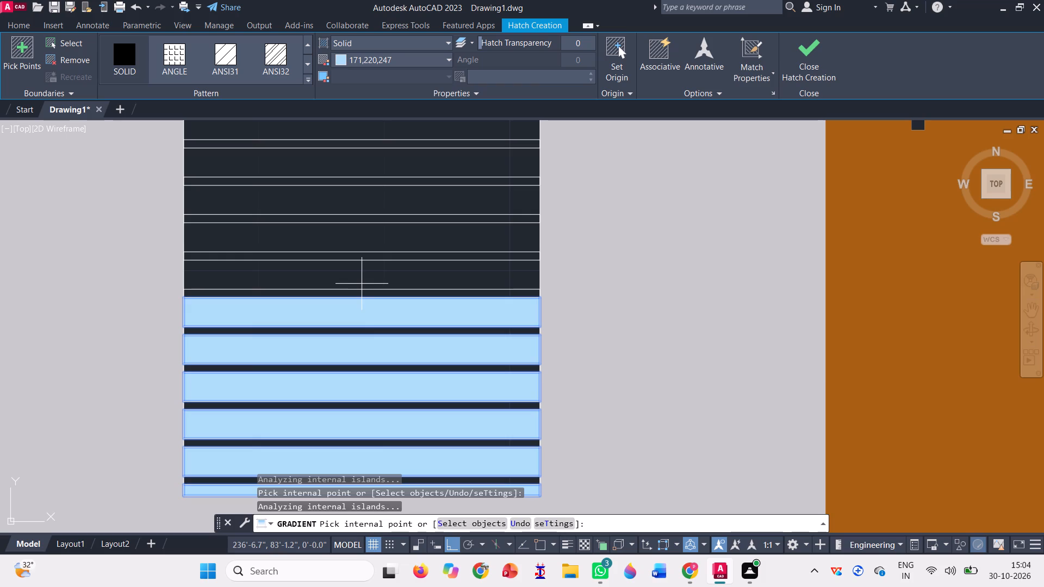
{"action": "left_click", "coordinate": [362, 284]}
{"action": "left_click", "coordinate": [351, 234]}
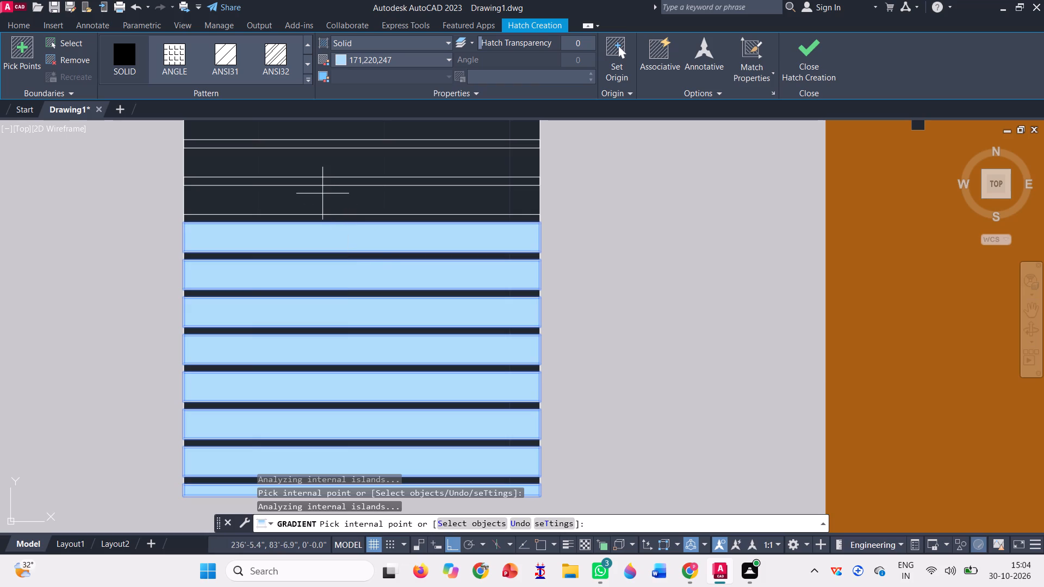
{"action": "left_click", "coordinate": [322, 193]}
{"action": "left_click", "coordinate": [315, 167]}
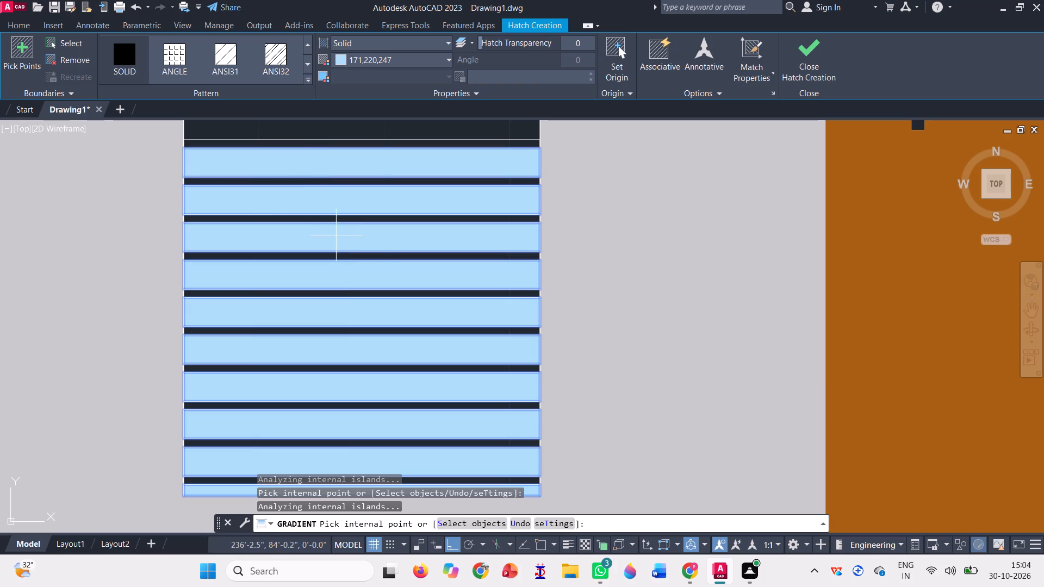
{"action": "scroll", "coordinate": [352, 298], "scroll_direction": "down", "scroll_amount": 6}
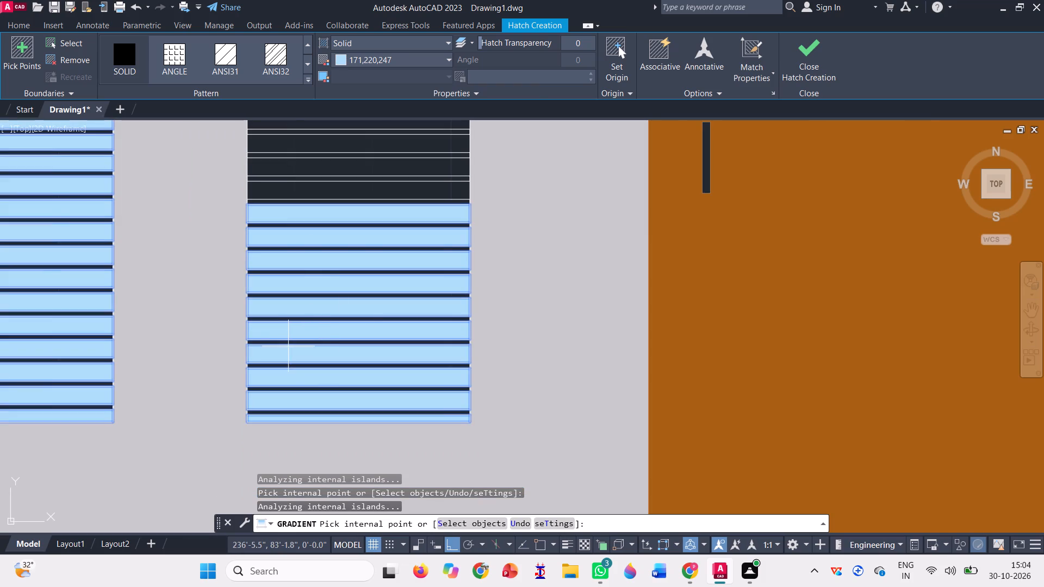
{"action": "scroll", "coordinate": [288, 346], "scroll_direction": "down", "scroll_amount": 1}
{"action": "scroll", "coordinate": [300, 242], "scroll_direction": "up", "scroll_amount": 2}
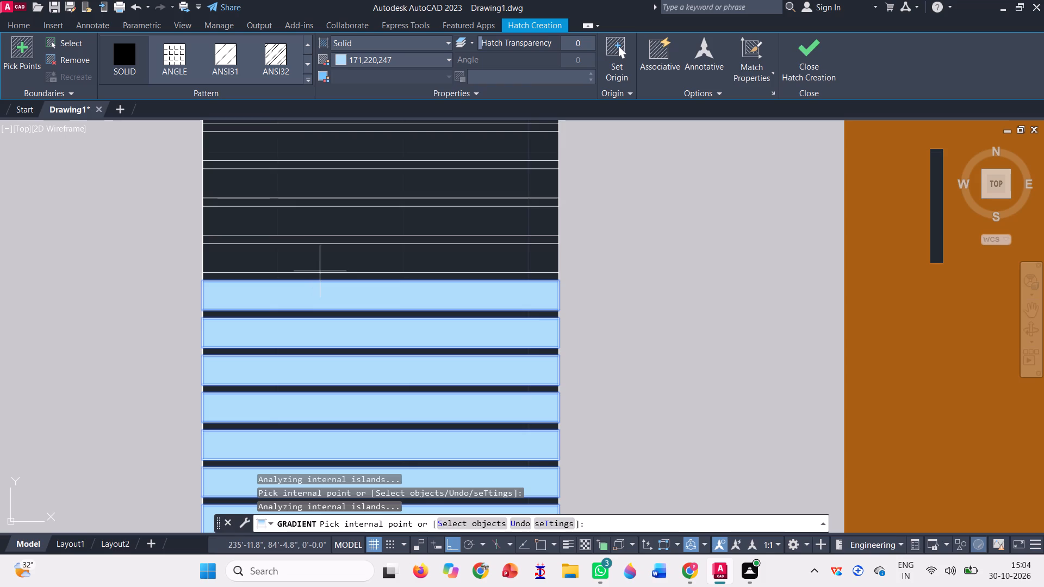
{"action": "left_click", "coordinate": [309, 259]}
{"action": "left_click", "coordinate": [332, 226]}
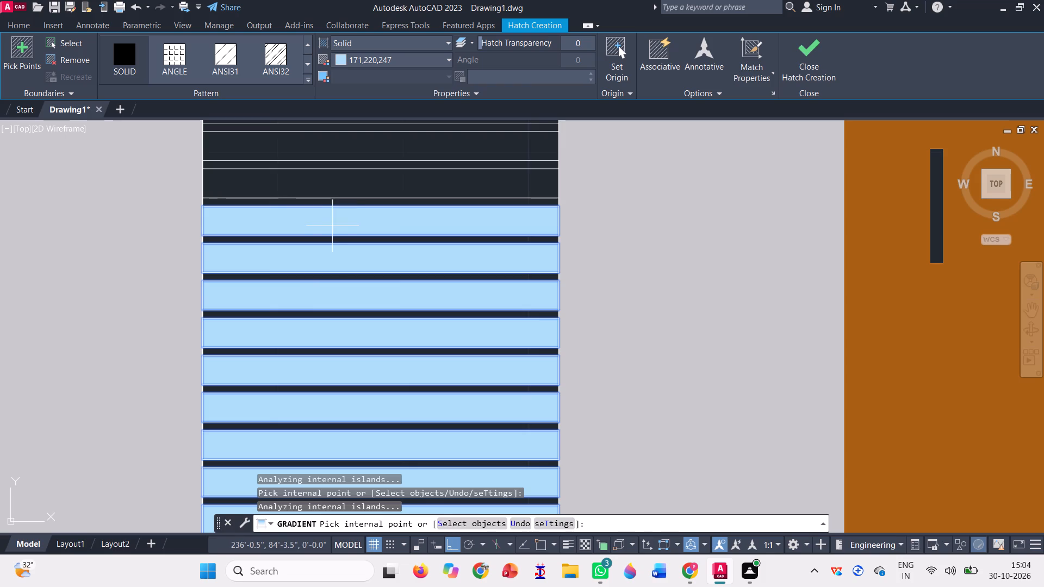
{"action": "left_click", "coordinate": [318, 182]}
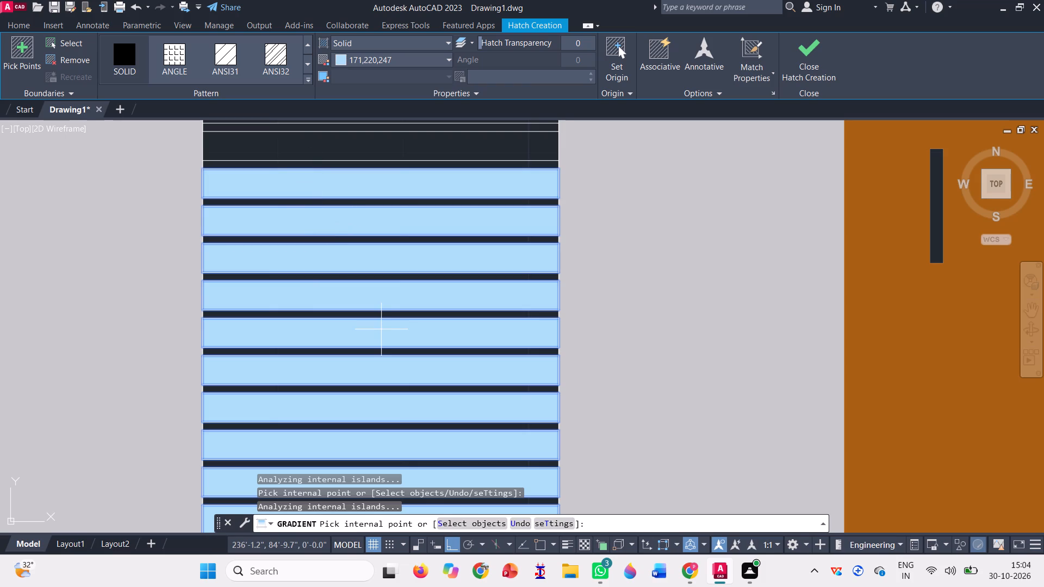
Fill seven more slat gaps, continuing upward, of the narrow louvred window beside the ground-floor door with light blue.
{"action": "scroll", "coordinate": [381, 329], "scroll_direction": "down", "scroll_amount": 8}
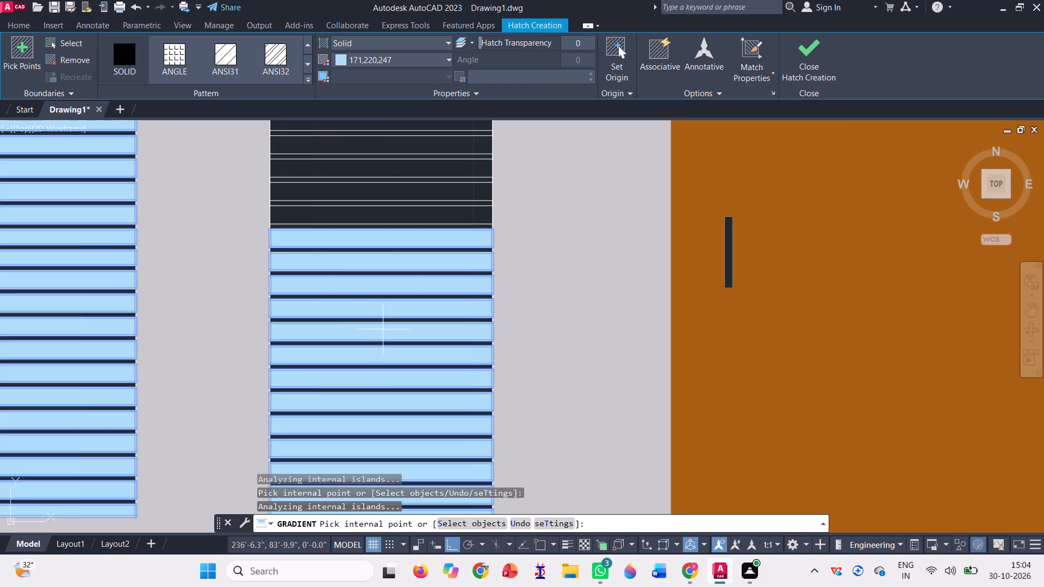
{"action": "scroll", "coordinate": [372, 330], "scroll_direction": "down", "scroll_amount": 2}
{"action": "scroll", "coordinate": [421, 139], "scroll_direction": "up", "scroll_amount": 2}
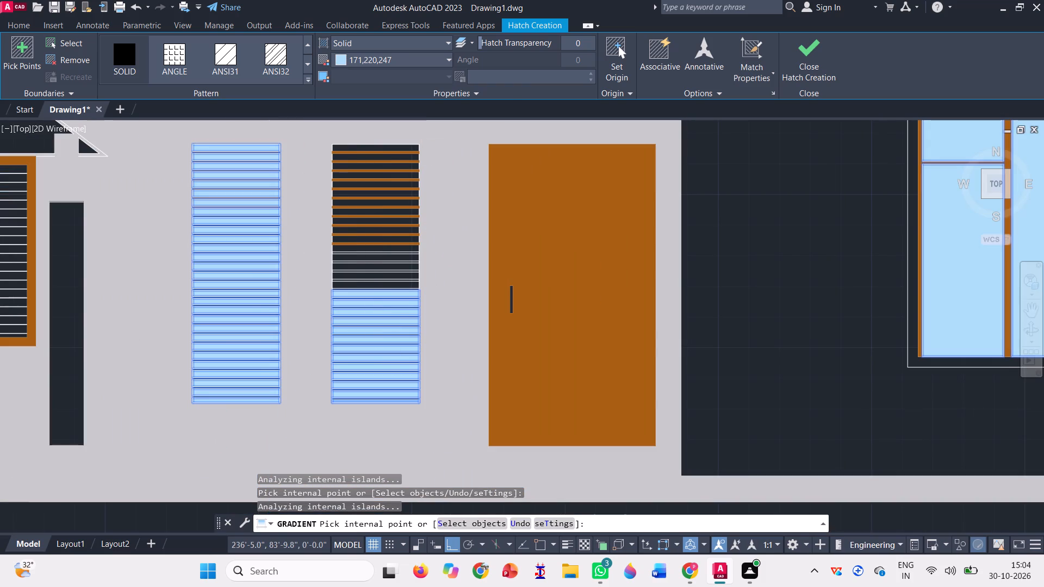
{"action": "scroll", "coordinate": [350, 341], "scroll_direction": "up", "scroll_amount": 2}
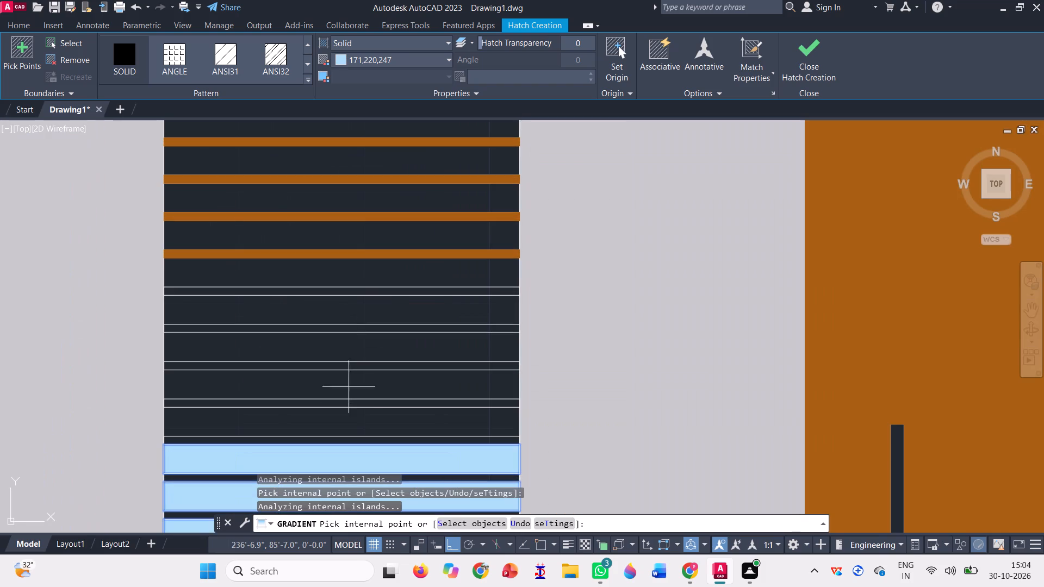
{"action": "left_click", "coordinate": [335, 424]}
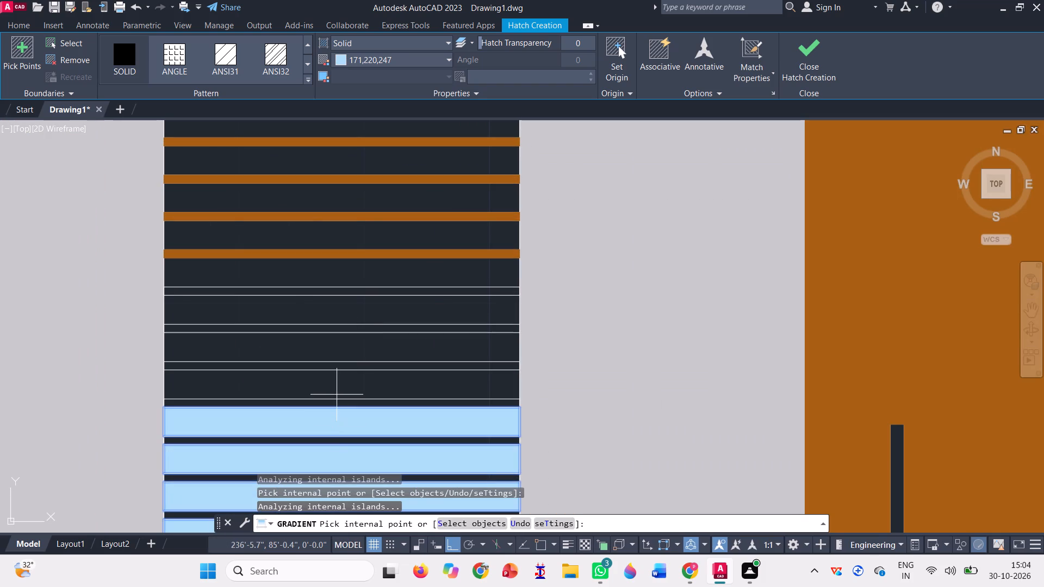
{"action": "left_click", "coordinate": [337, 392]}
{"action": "left_click", "coordinate": [330, 342]}
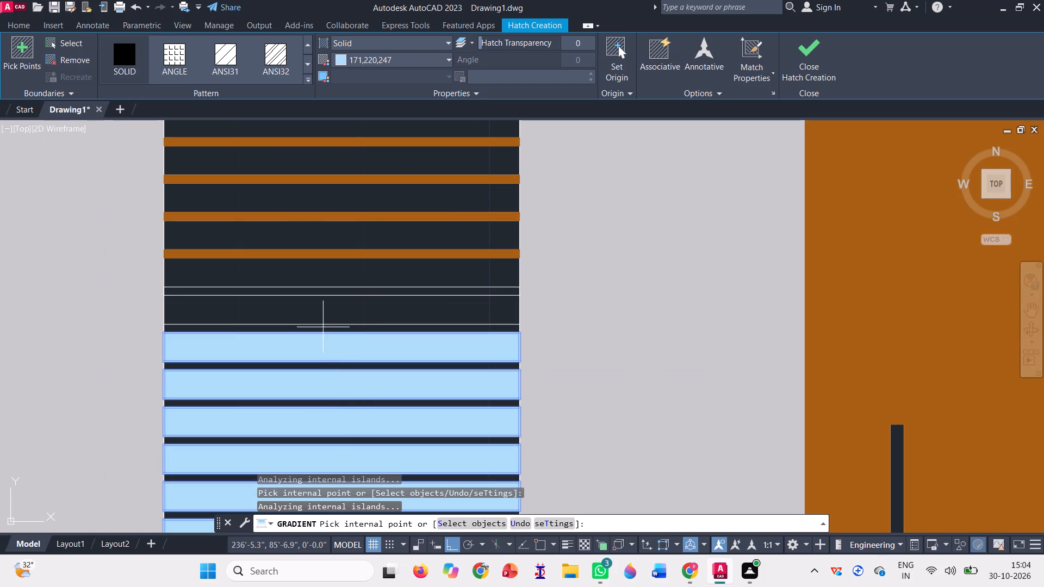
{"action": "left_click", "coordinate": [313, 314]}
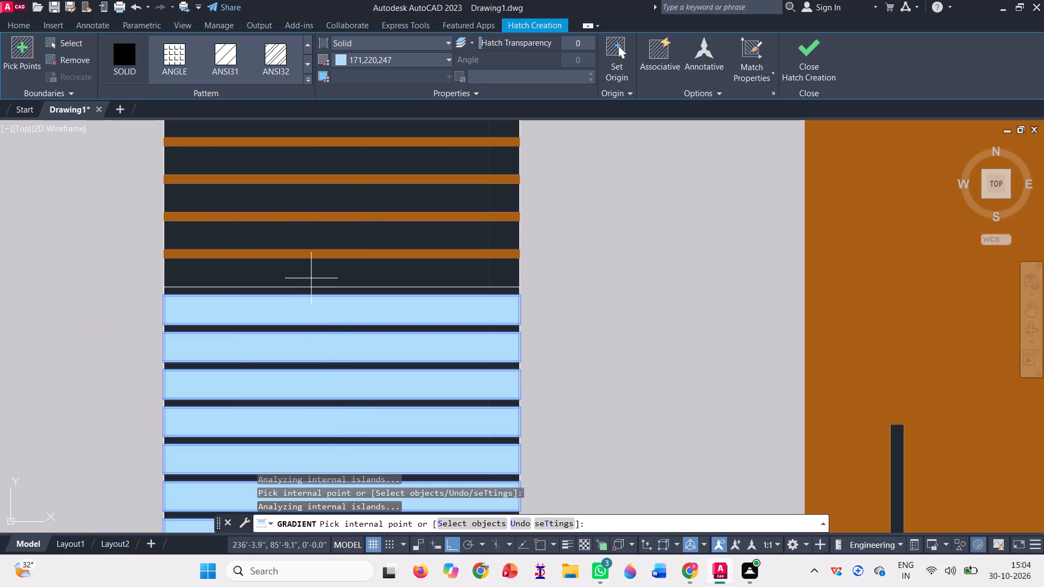
{"action": "left_click", "coordinate": [311, 278]}
{"action": "left_click", "coordinate": [303, 228]}
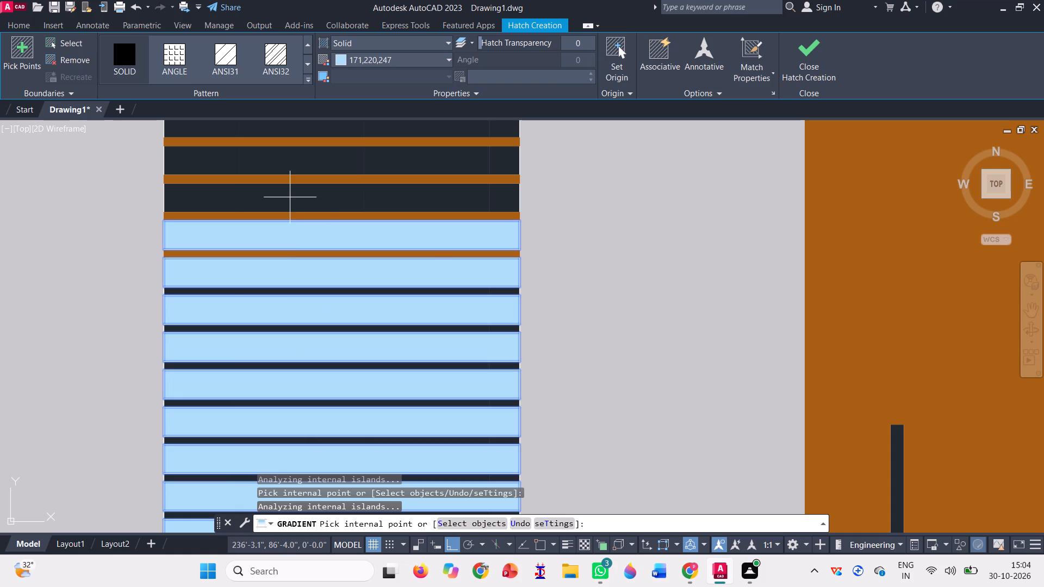
{"action": "left_click", "coordinate": [289, 194]}
Fill the remaining slat gaps up to the top of the narrow louvred window beside the door in light blue and finish the hatch.
{"action": "scroll", "coordinate": [304, 296], "scroll_direction": "down", "scroll_amount": 2}
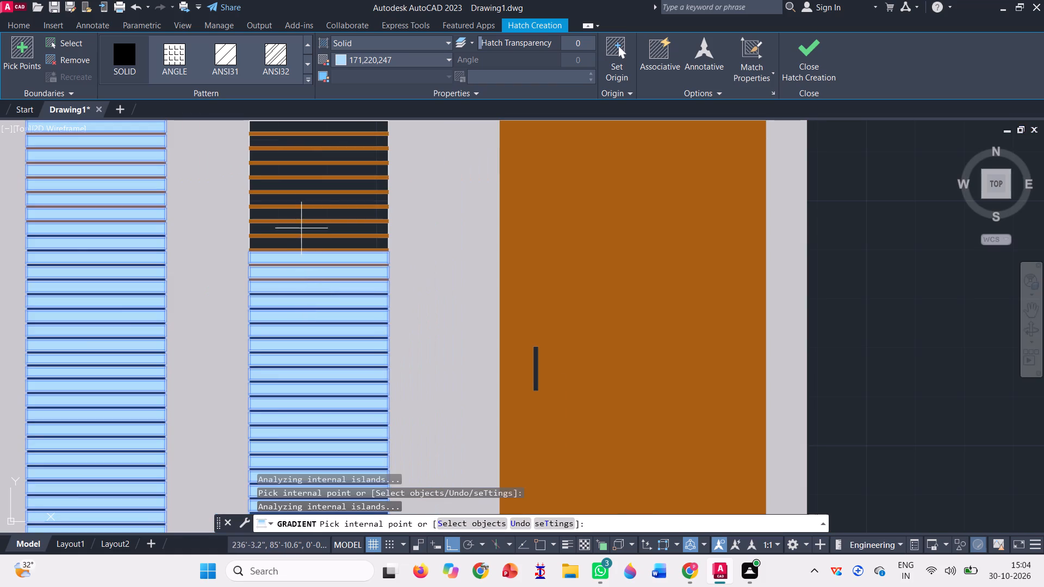
{"action": "scroll", "coordinate": [301, 208], "scroll_direction": "up", "scroll_amount": 2}
{"action": "left_click", "coordinate": [322, 296]}
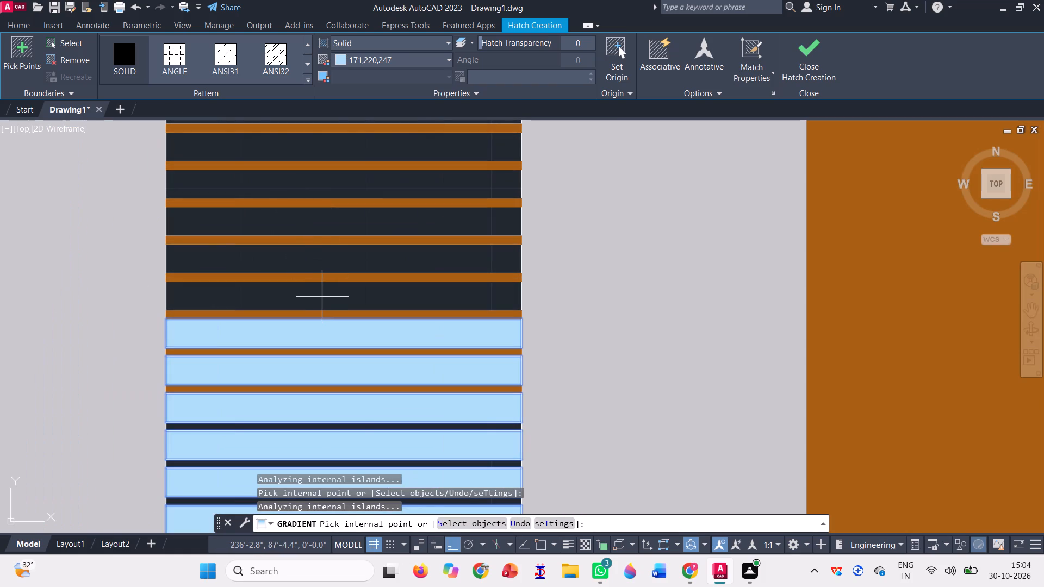
{"action": "left_click", "coordinate": [333, 258]}
{"action": "left_click", "coordinate": [325, 224]}
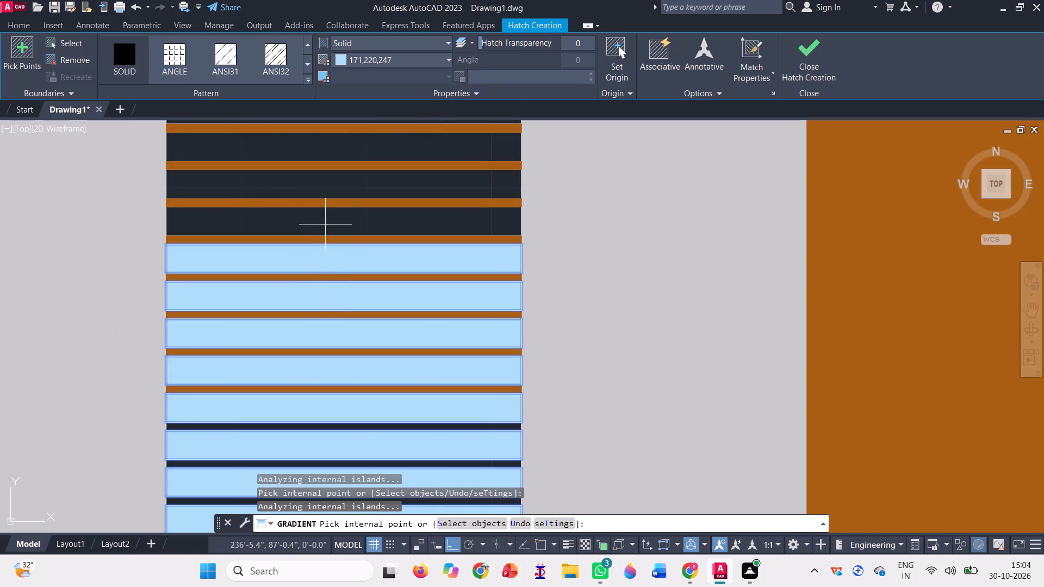
{"action": "left_click", "coordinate": [307, 190]}
{"action": "scroll", "coordinate": [343, 319], "scroll_direction": "down", "scroll_amount": 2}
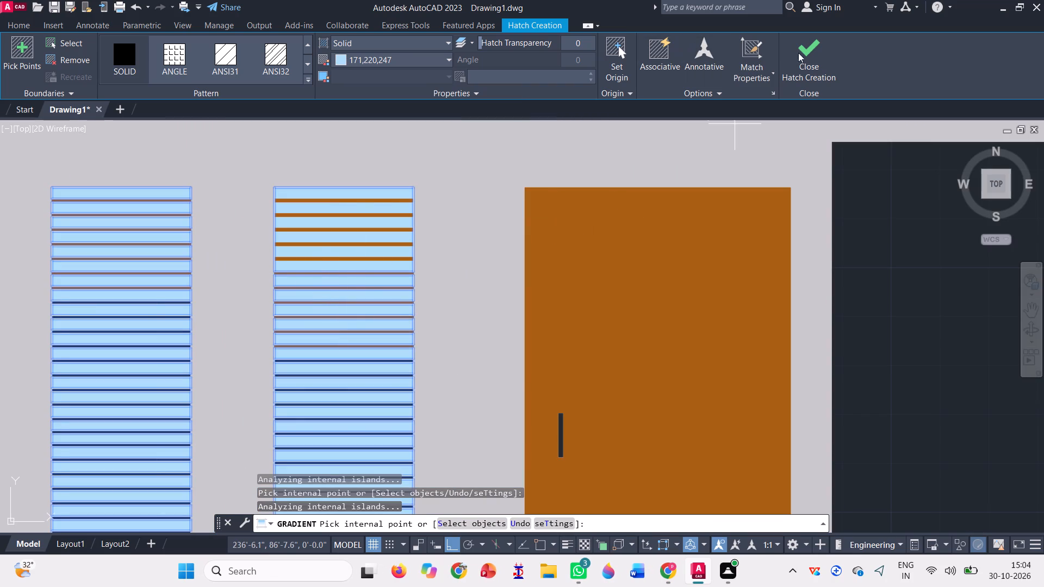
{"action": "left_click", "coordinate": [808, 52]}
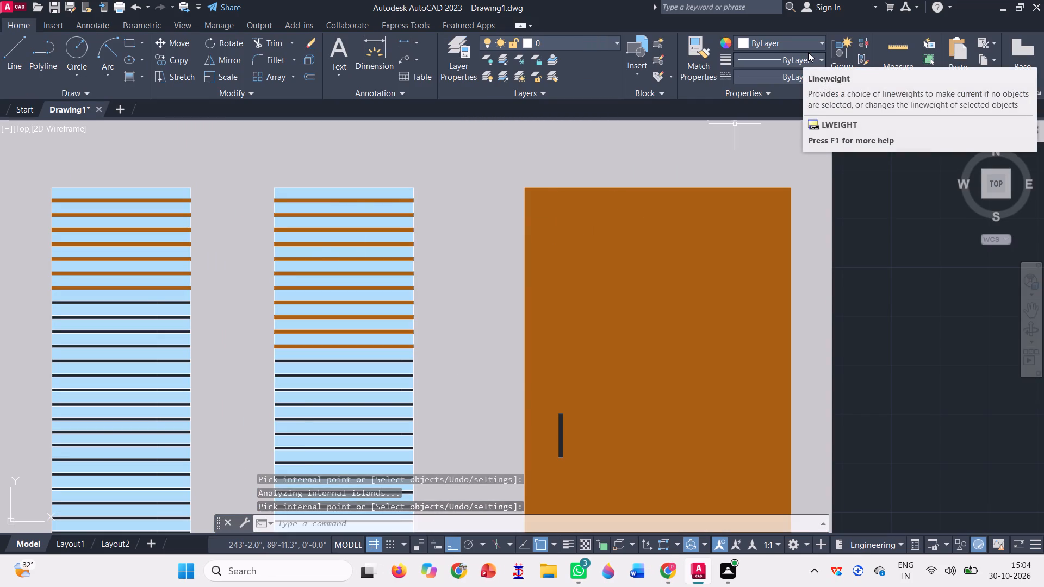
Delete the brown hatch that covers the doors, window frames and louvre slats of the coloured elevation.
{"action": "scroll", "coordinate": [328, 195], "scroll_direction": "up", "scroll_amount": 2}
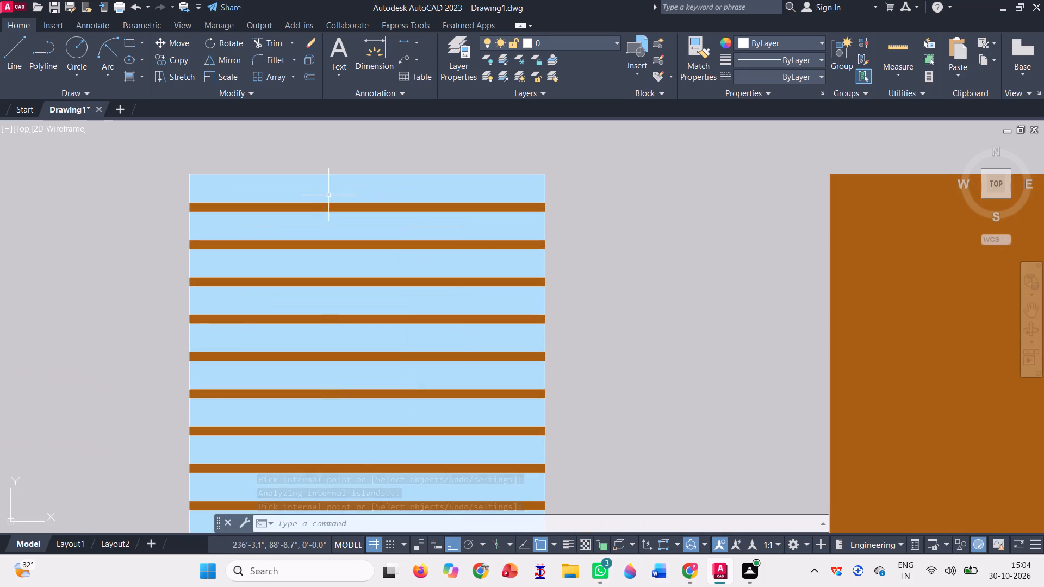
{"action": "scroll", "coordinate": [329, 195], "scroll_direction": "up", "scroll_amount": 2}
{"action": "left_click", "coordinate": [318, 220]}
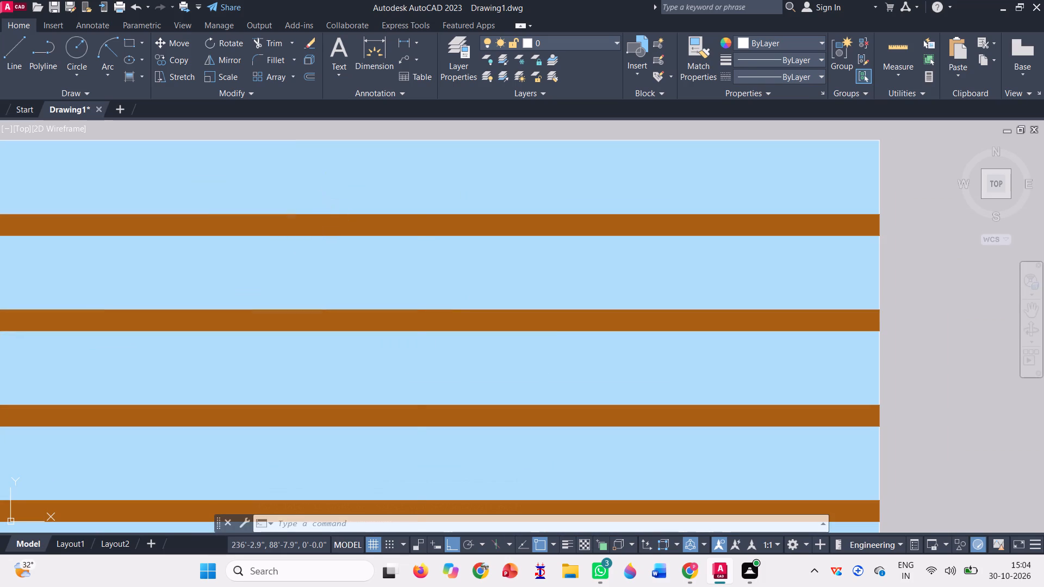
{"action": "scroll", "coordinate": [322, 231], "scroll_direction": "down", "scroll_amount": 7}
{"action": "scroll", "coordinate": [385, 272], "scroll_direction": "down", "scroll_amount": 7}
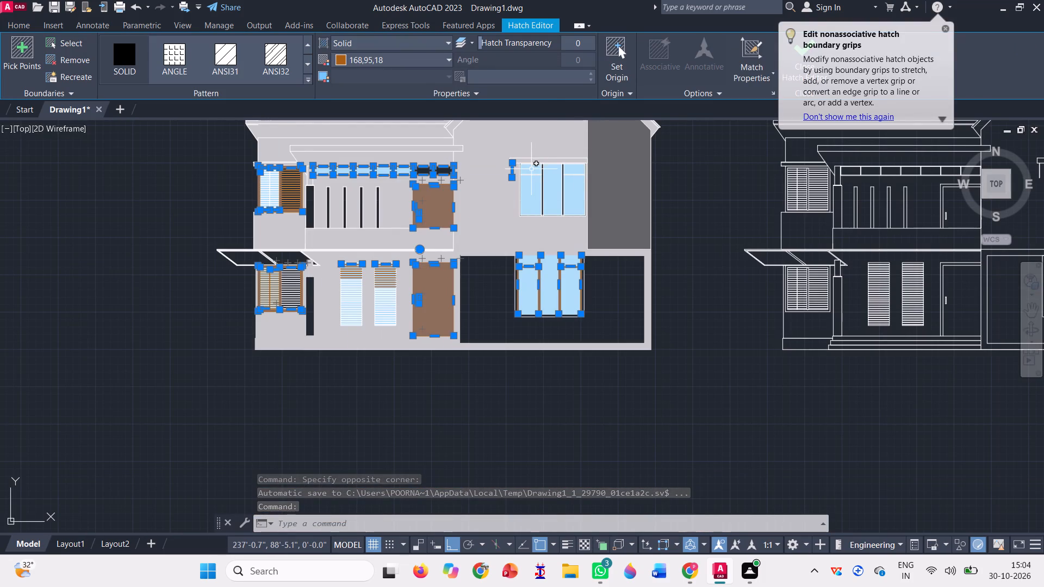
{"action": "key", "text": "Delete"}
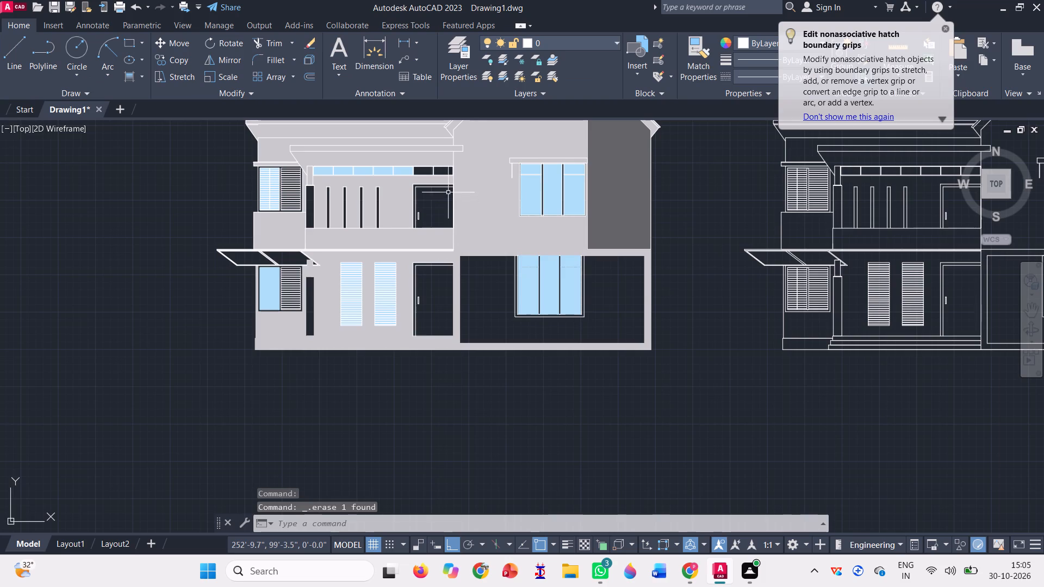
Fill the two empty panes of the upper-floor window strip above the door with solid light blue 171,220,247.
{"action": "scroll", "coordinate": [444, 188], "scroll_direction": "up", "scroll_amount": 1}
{"action": "left_click", "coordinate": [124, 75]}
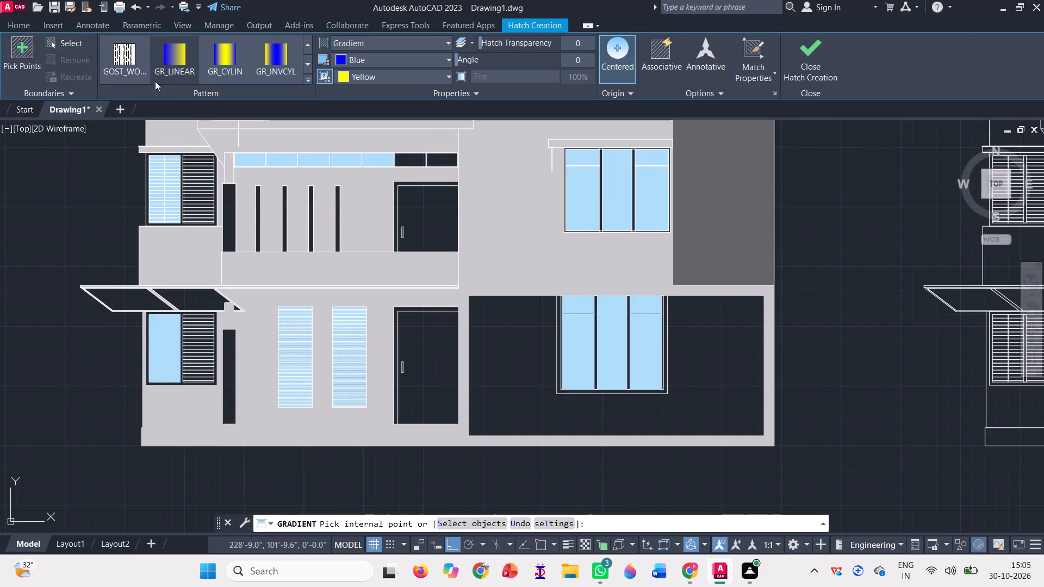
{"action": "scroll", "coordinate": [209, 72], "scroll_direction": "up", "scroll_amount": 15}
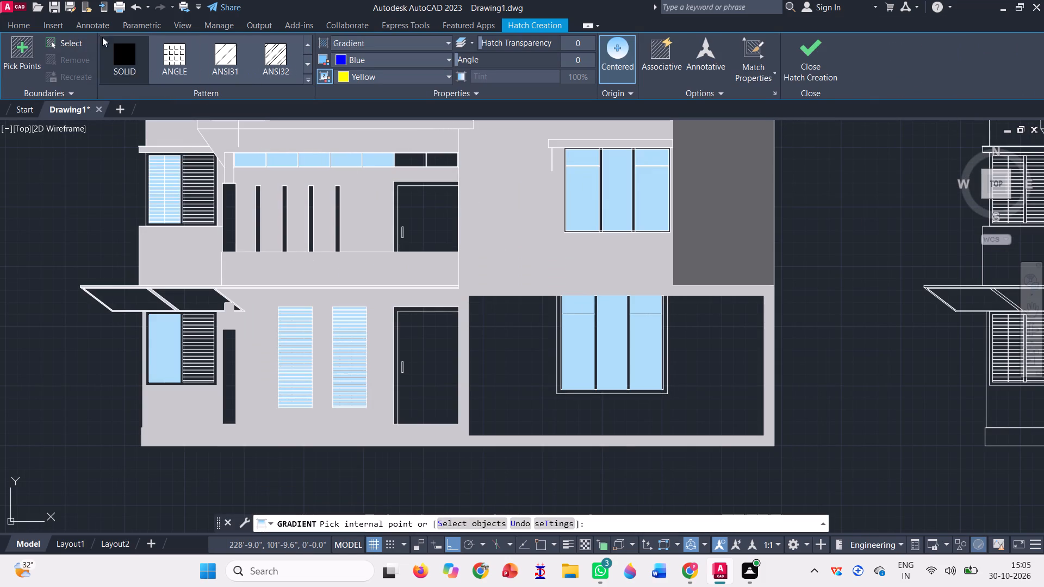
{"action": "left_click", "coordinate": [118, 52]}
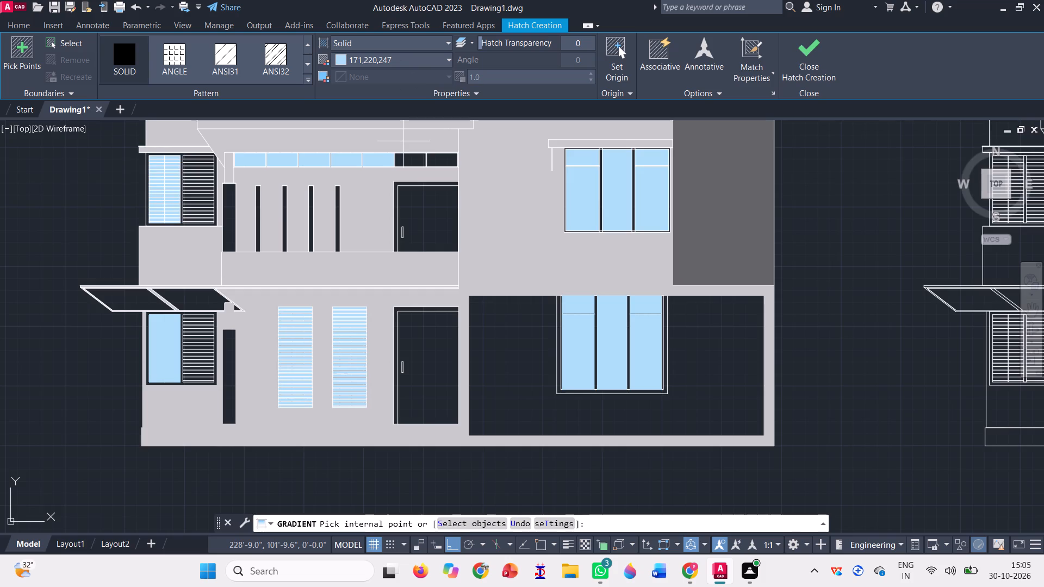
{"action": "scroll", "coordinate": [416, 158], "scroll_direction": "up", "scroll_amount": 3}
{"action": "left_click", "coordinate": [418, 158]}
{"action": "left_click", "coordinate": [522, 149]}
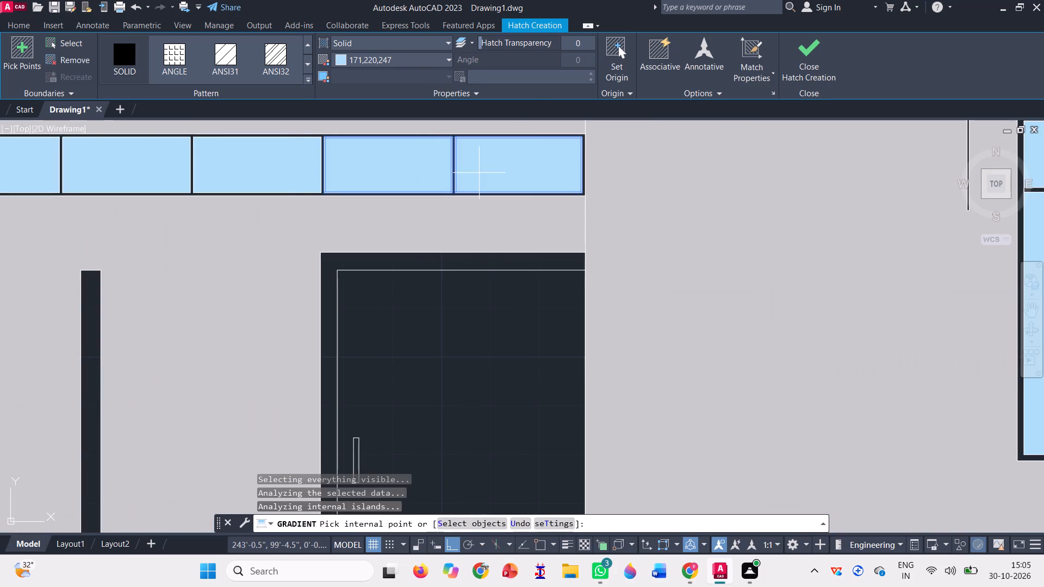
Fill the four narrow vertical slots beside the upper-floor door with light blue and finish the hatch.
{"action": "scroll", "coordinate": [446, 189], "scroll_direction": "down", "scroll_amount": 3}
{"action": "scroll", "coordinate": [345, 204], "scroll_direction": "down", "scroll_amount": 2}
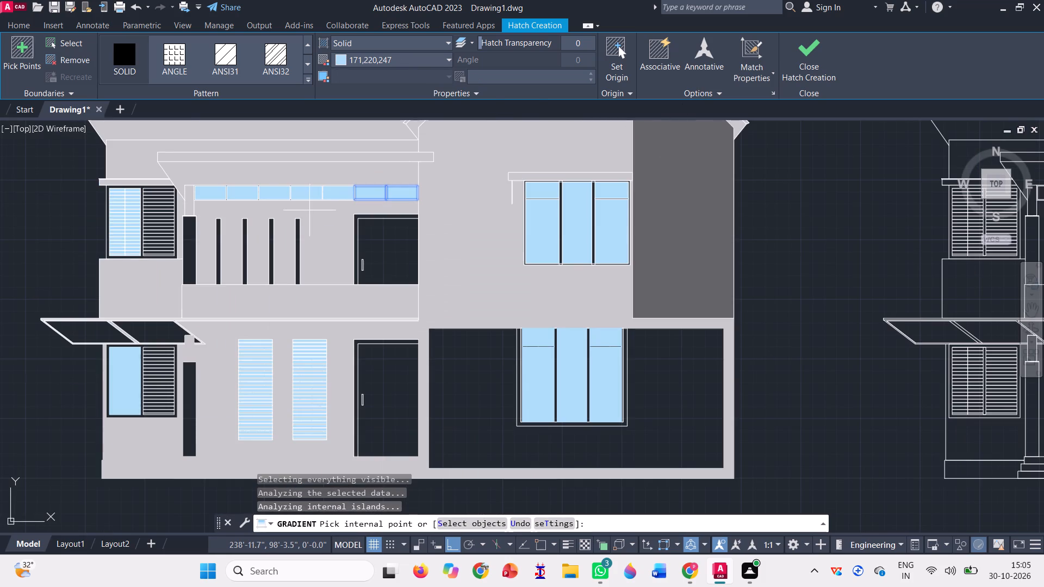
{"action": "scroll", "coordinate": [301, 255], "scroll_direction": "up", "scroll_amount": 5}
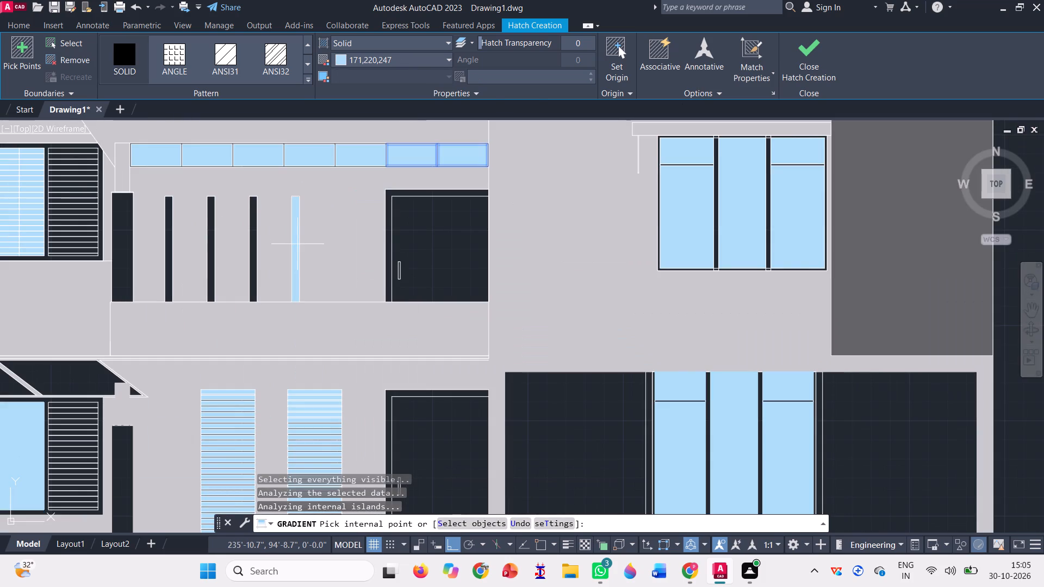
{"action": "left_click", "coordinate": [297, 243]}
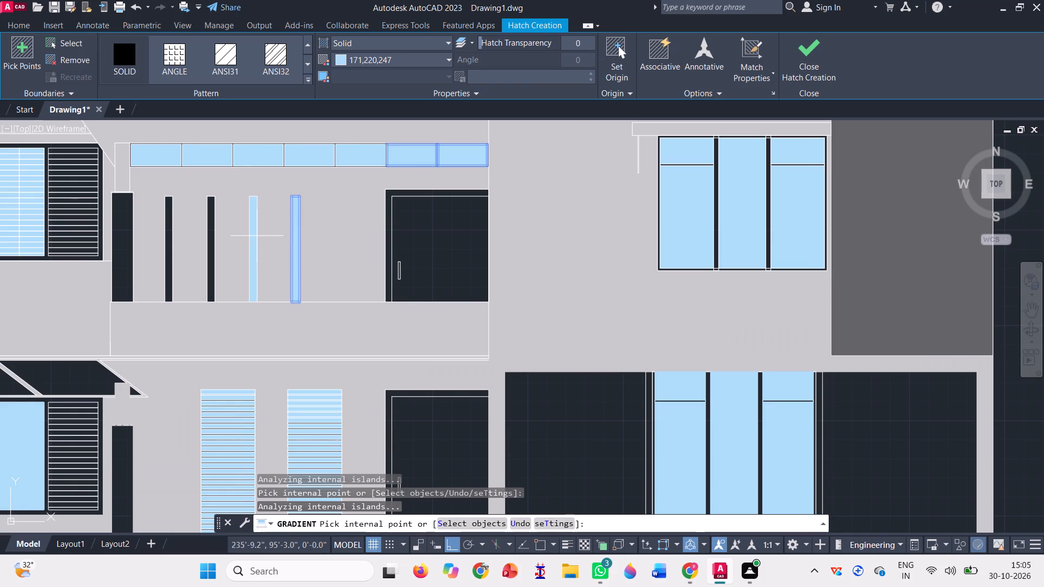
{"action": "left_click", "coordinate": [255, 235]}
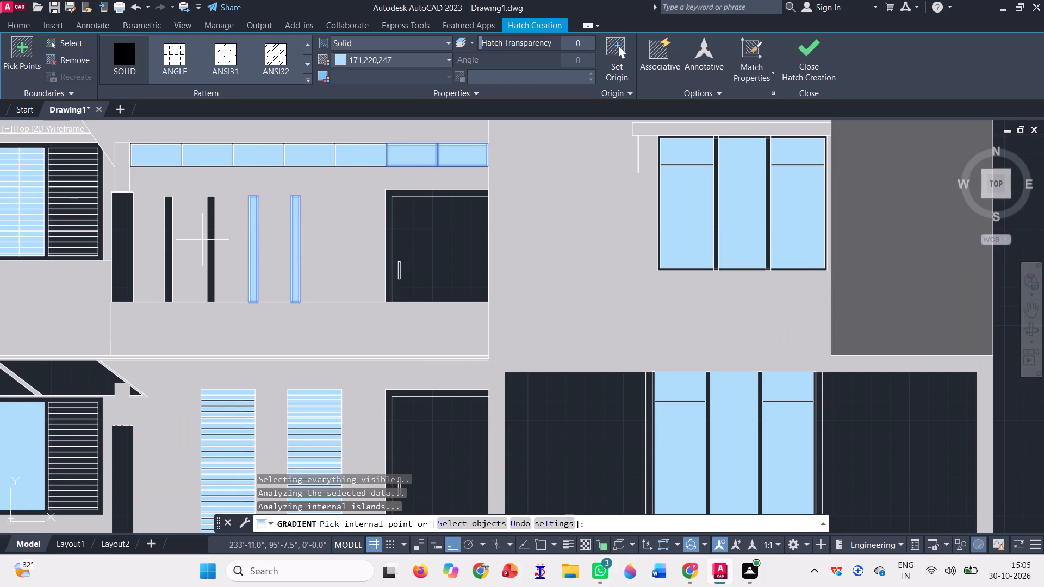
{"action": "left_click", "coordinate": [210, 245]}
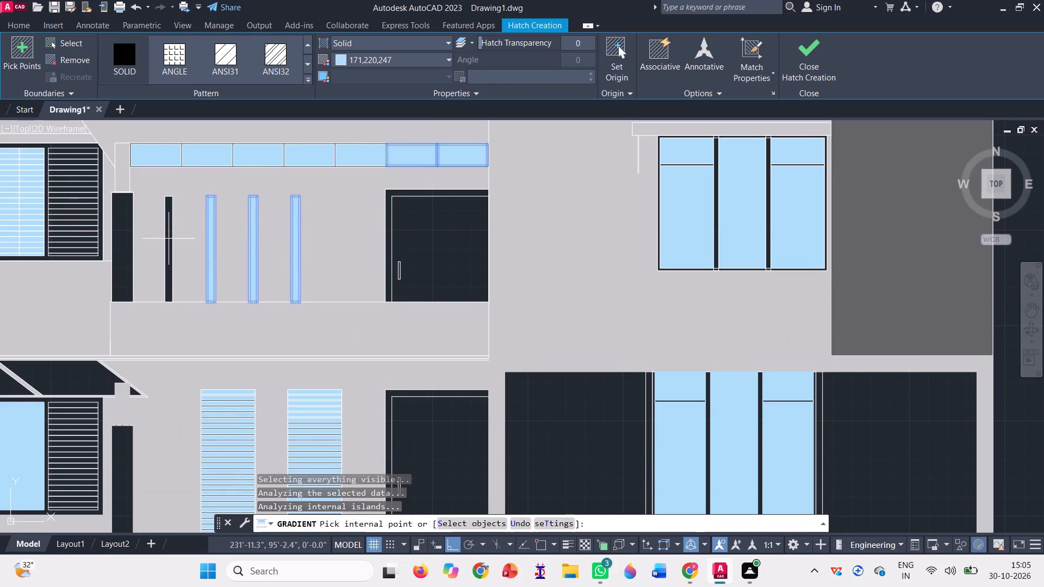
{"action": "left_click", "coordinate": [169, 239]}
{"action": "left_click", "coordinate": [792, 51]}
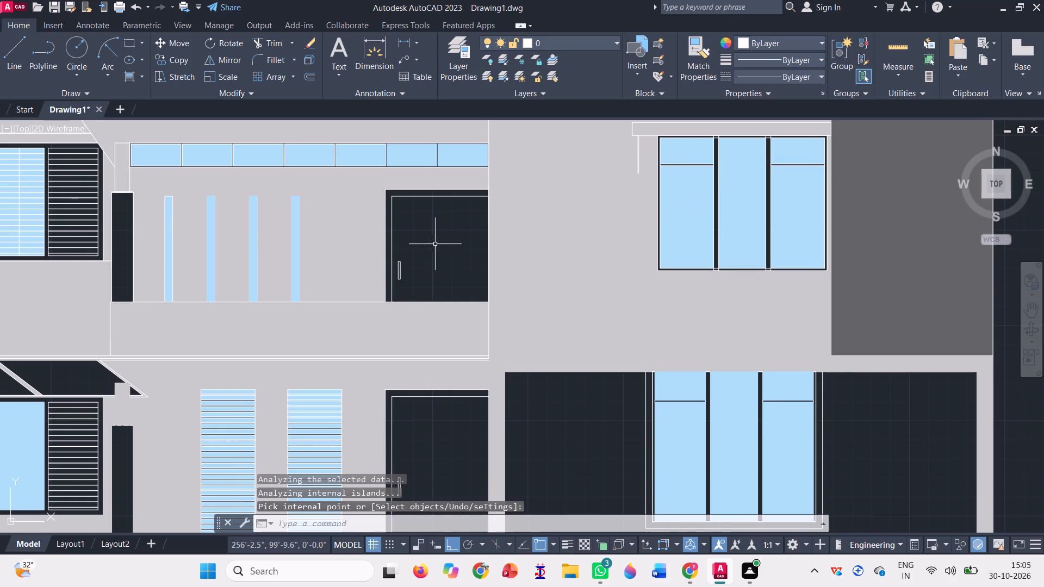
Fill the two narrow columns beside the louvred windows, on the upper and ground floors, with solid dark grey 99,100,102.
{"action": "left_click", "coordinate": [130, 78]}
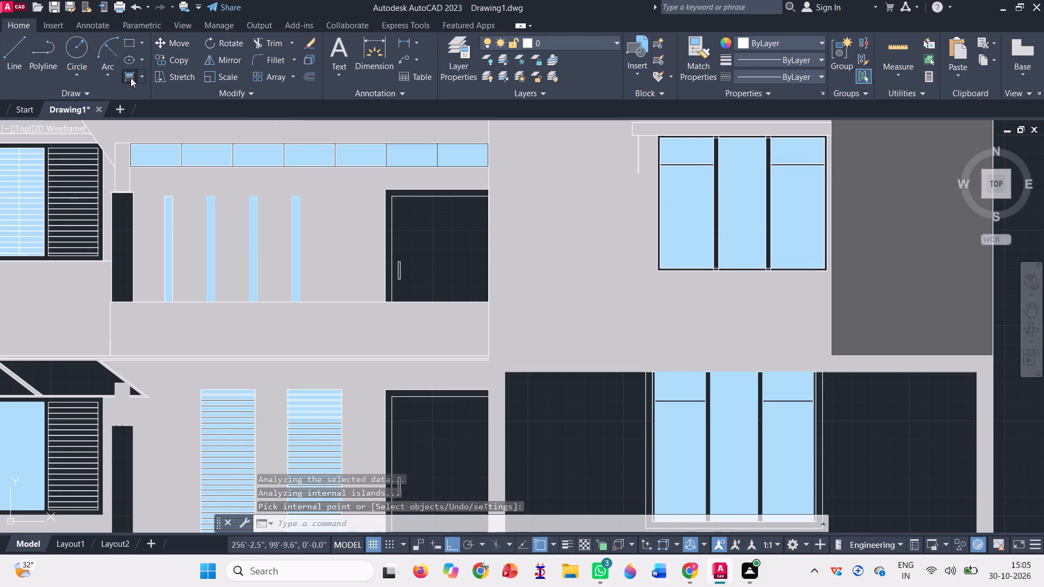
{"action": "scroll", "coordinate": [173, 52], "scroll_direction": "up", "scroll_amount": 8}
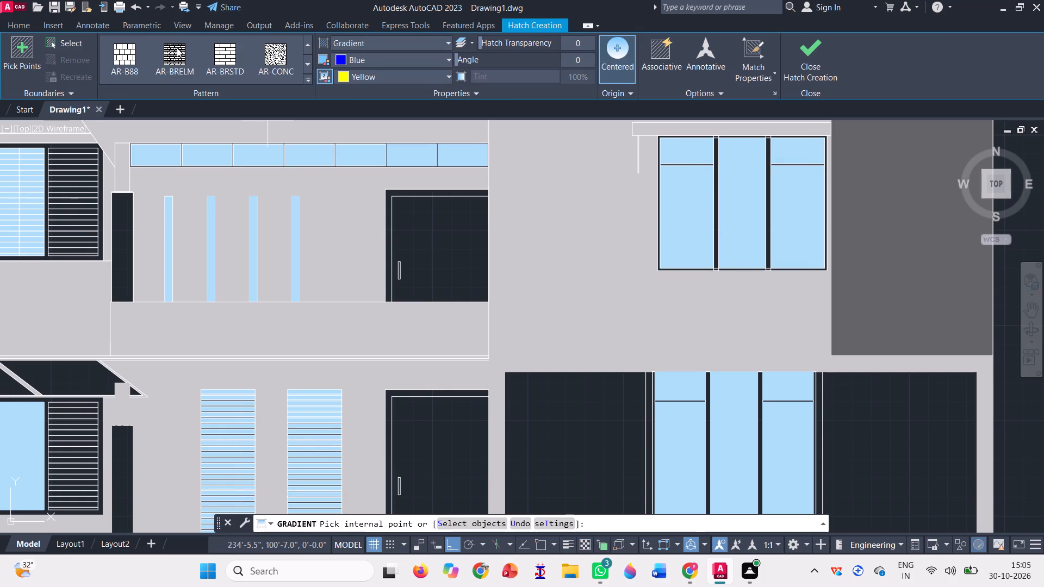
{"action": "scroll", "coordinate": [177, 48], "scroll_direction": "up", "scroll_amount": 2}
{"action": "left_click", "coordinate": [120, 58]}
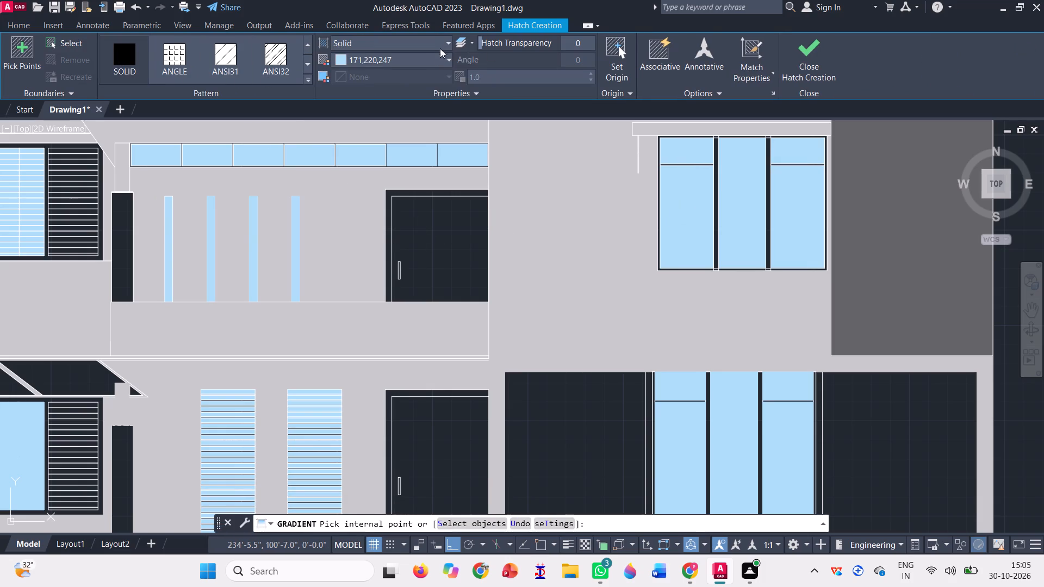
{"action": "left_click", "coordinate": [438, 55]}
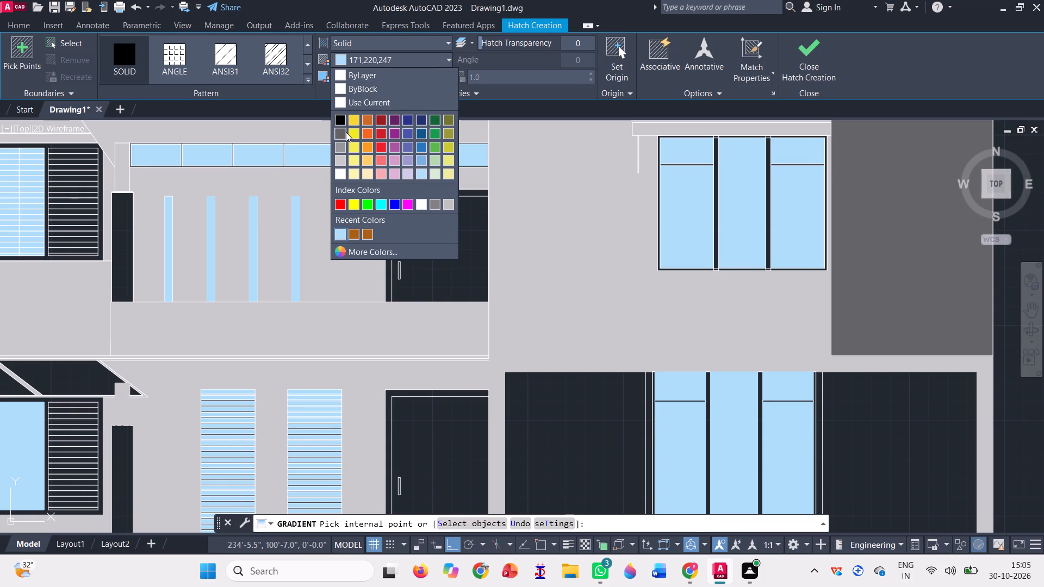
{"action": "left_click", "coordinate": [346, 132]}
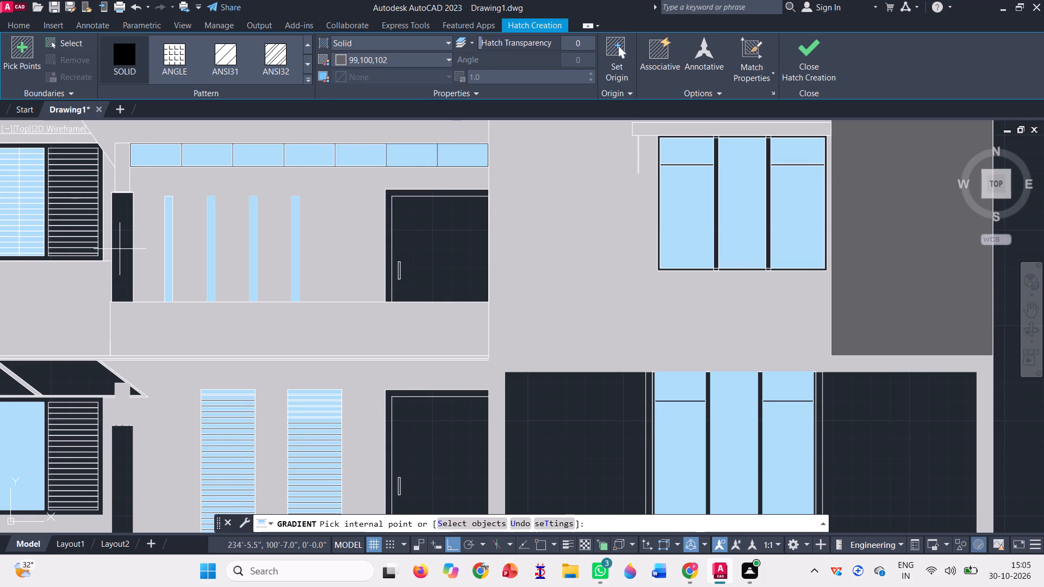
{"action": "left_click", "coordinate": [119, 249]}
{"action": "scroll", "coordinate": [158, 183], "scroll_direction": "down", "scroll_amount": 1}
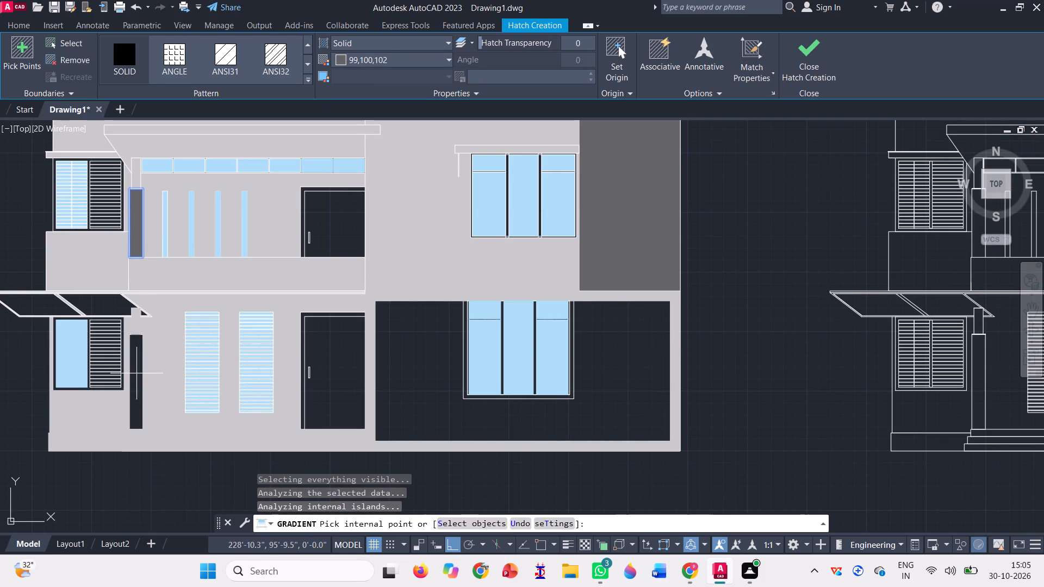
{"action": "left_click", "coordinate": [135, 373]}
{"action": "left_click", "coordinate": [810, 64]}
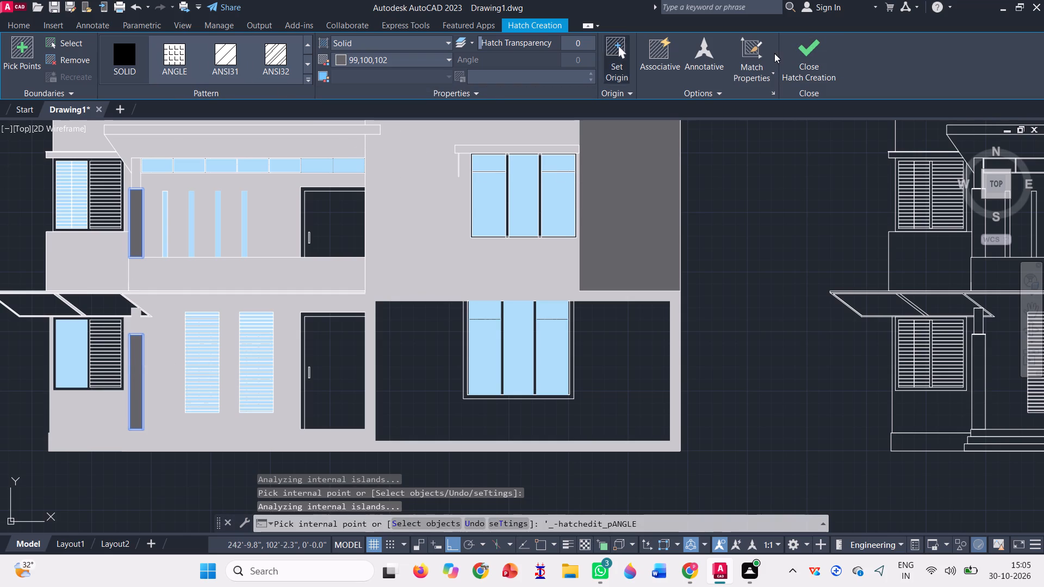
{"action": "left_click", "coordinate": [814, 53]}
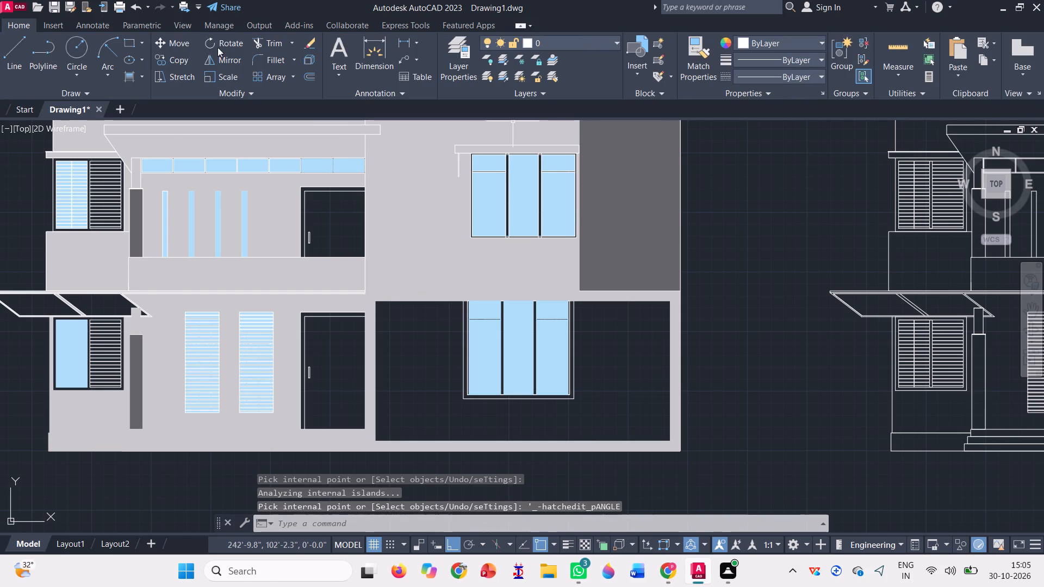
Fill the upper-floor door panel and its frame with solid brown 168,95,18.
{"action": "left_click", "coordinate": [140, 73]}
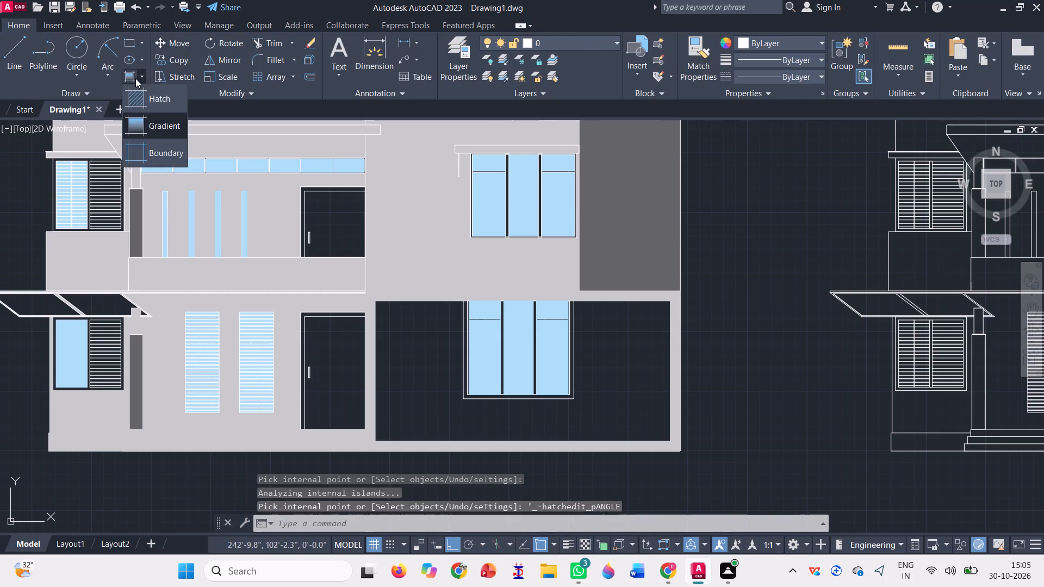
{"action": "left_click", "coordinate": [130, 75]}
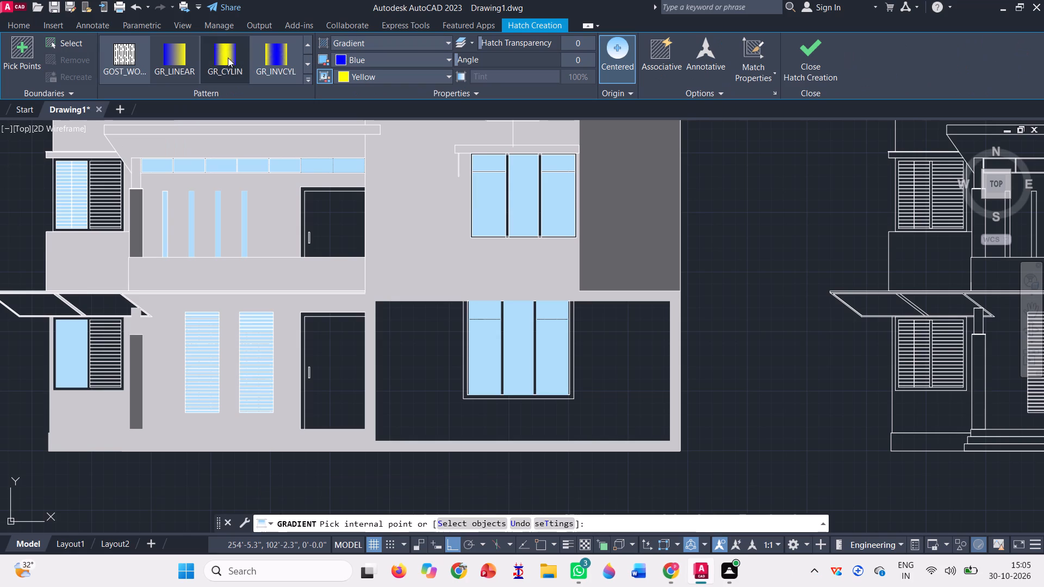
{"action": "scroll", "coordinate": [226, 58], "scroll_direction": "up", "scroll_amount": 11}
{"action": "left_click", "coordinate": [130, 59]}
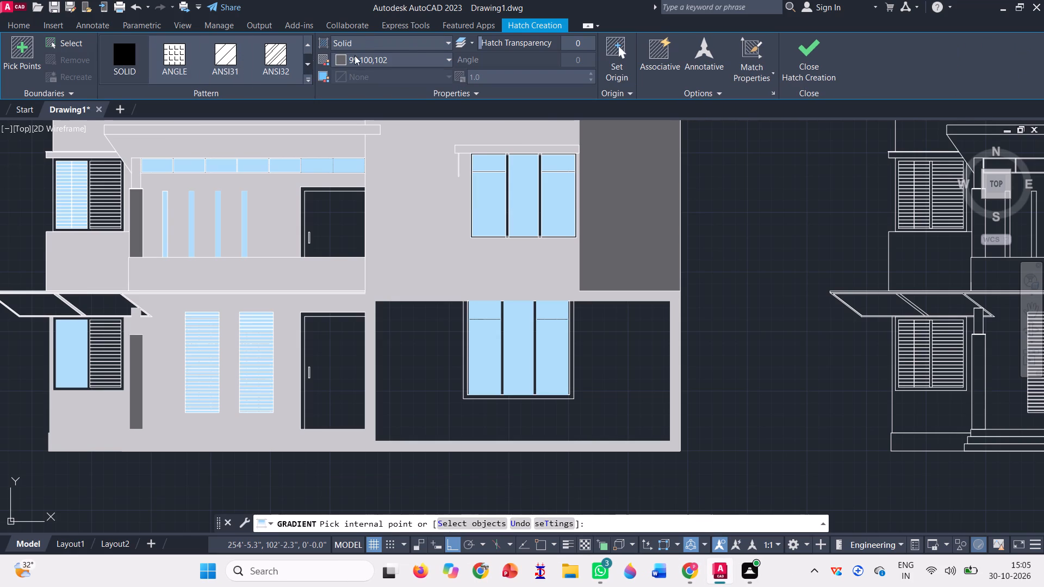
{"action": "left_click", "coordinate": [407, 61]}
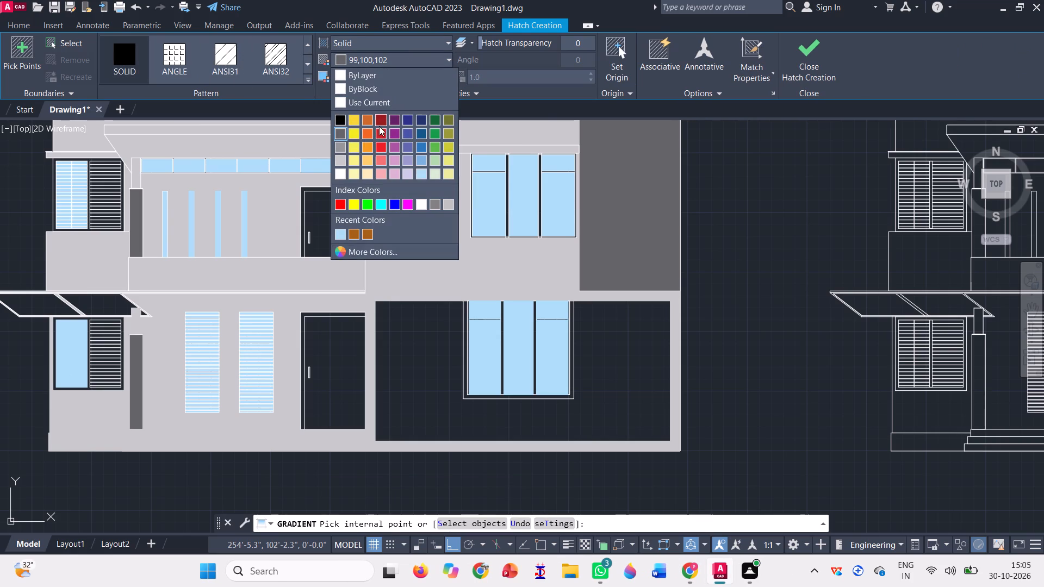
{"action": "left_click", "coordinate": [355, 231]}
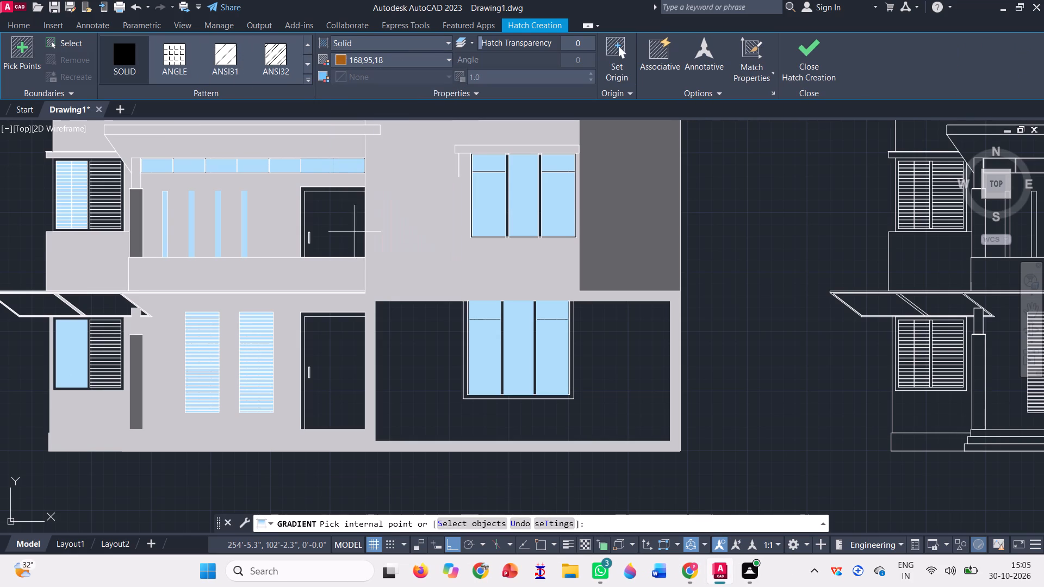
{"action": "left_click", "coordinate": [341, 218]}
{"action": "scroll", "coordinate": [316, 191], "scroll_direction": "up", "scroll_amount": 2}
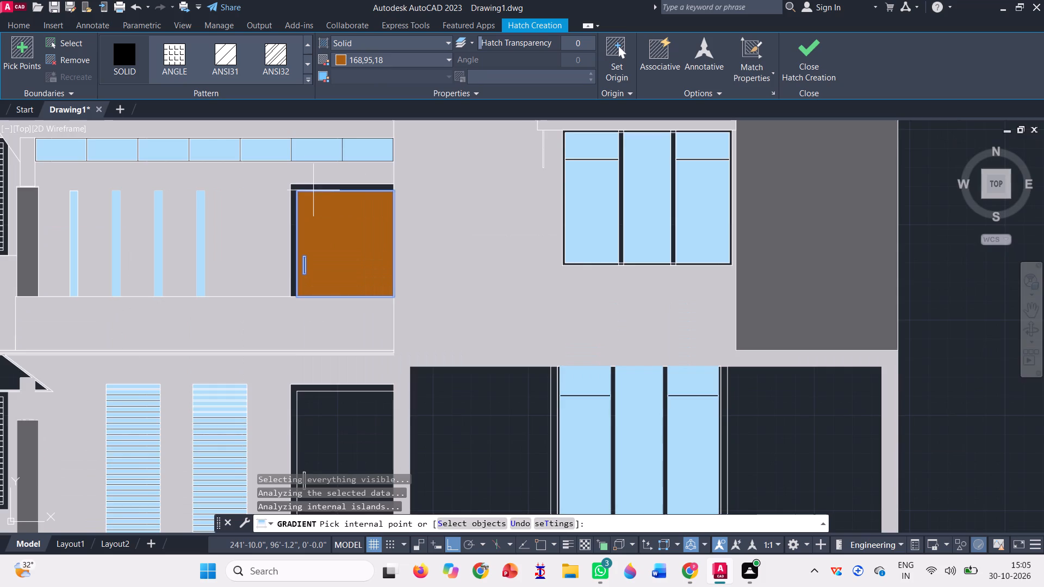
{"action": "scroll", "coordinate": [312, 190], "scroll_direction": "up", "scroll_amount": 3}
{"action": "left_click", "coordinate": [312, 189]}
Fill the ground-floor door panel and its frame with the same solid brown.
{"action": "scroll", "coordinate": [312, 198], "scroll_direction": "down", "scroll_amount": 3}
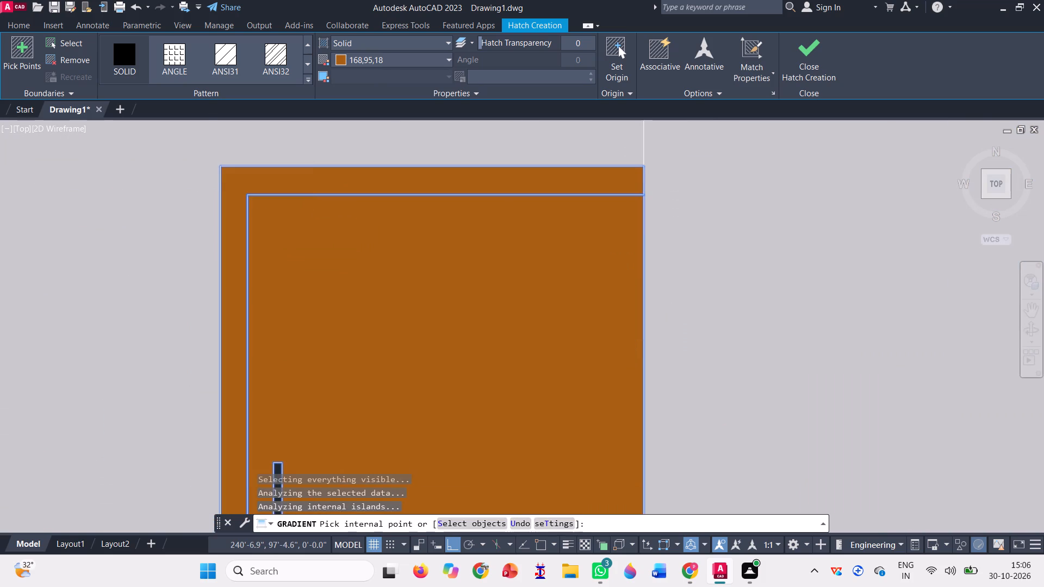
{"action": "scroll", "coordinate": [312, 198], "scroll_direction": "down", "scroll_amount": 6}
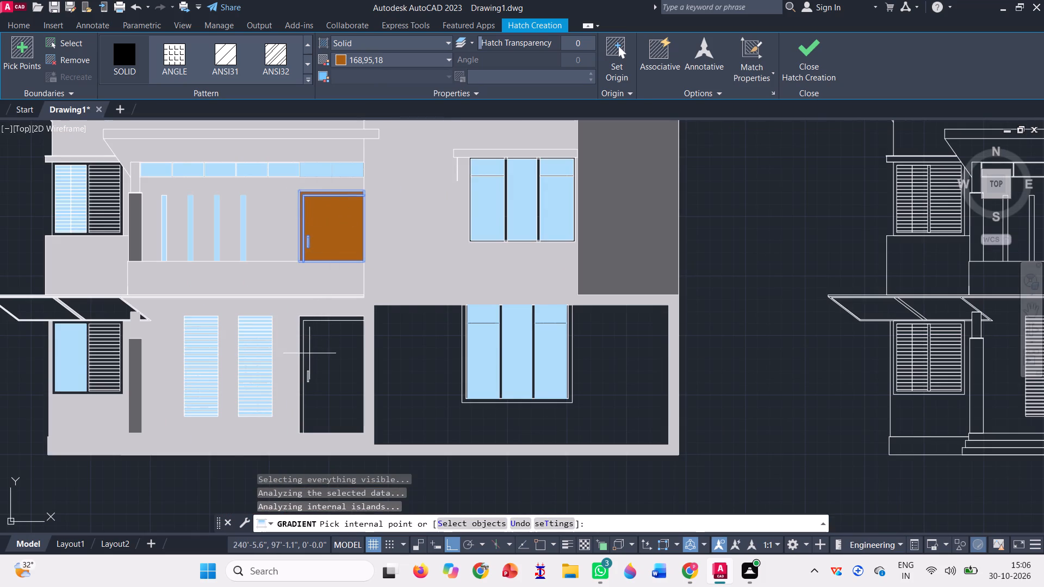
{"action": "left_click", "coordinate": [333, 342]}
{"action": "scroll", "coordinate": [326, 338], "scroll_direction": "up", "scroll_amount": 4}
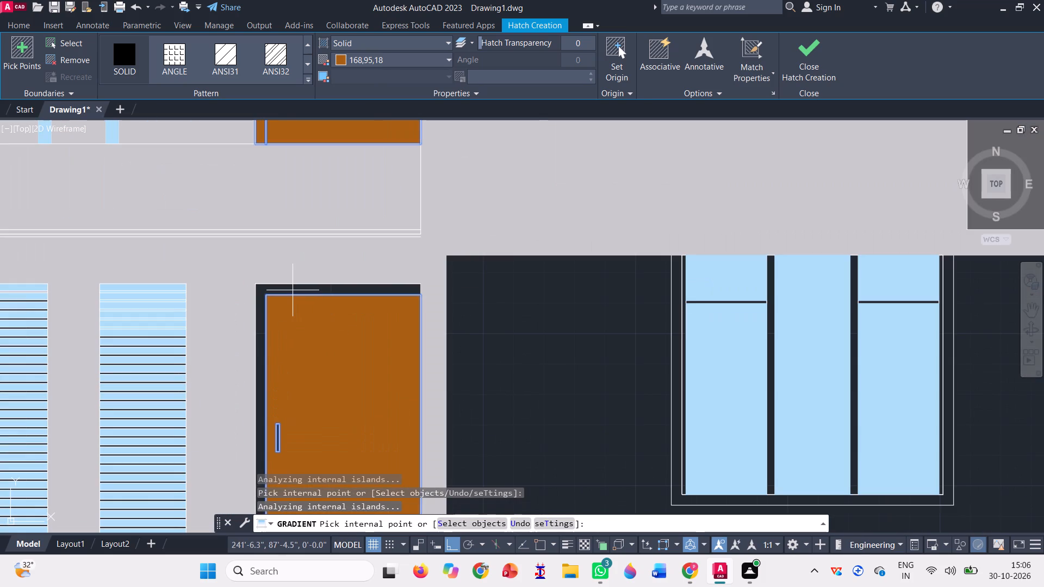
{"action": "left_click", "coordinate": [293, 290]}
{"action": "scroll", "coordinate": [293, 304], "scroll_direction": "down", "scroll_amount": 3}
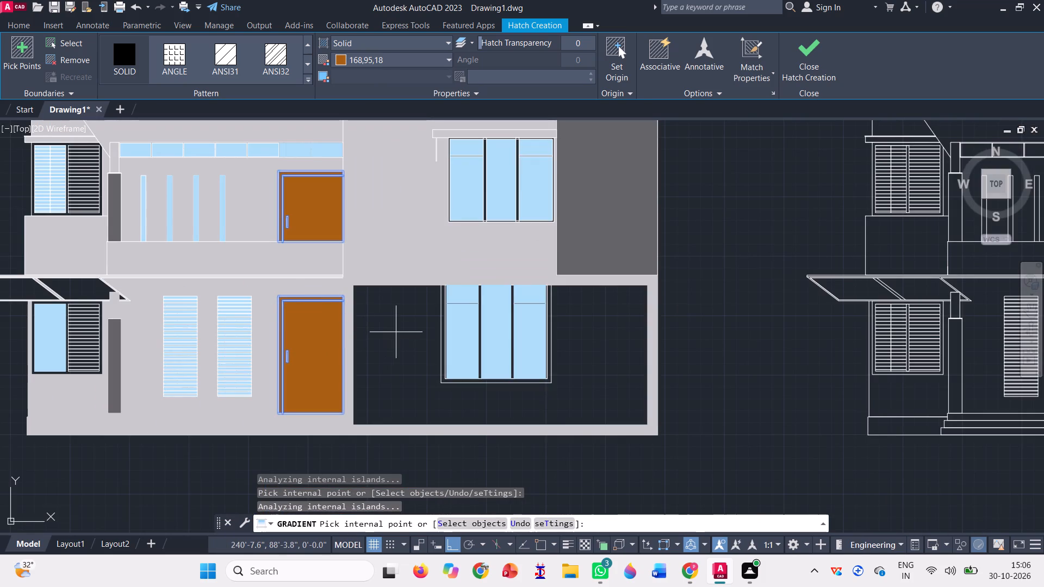
Fill the recessed ground-floor wall around the large three-pane window with the same brown and finish the hatch.
{"action": "left_click", "coordinate": [396, 332]}
{"action": "left_click", "coordinate": [818, 67]}
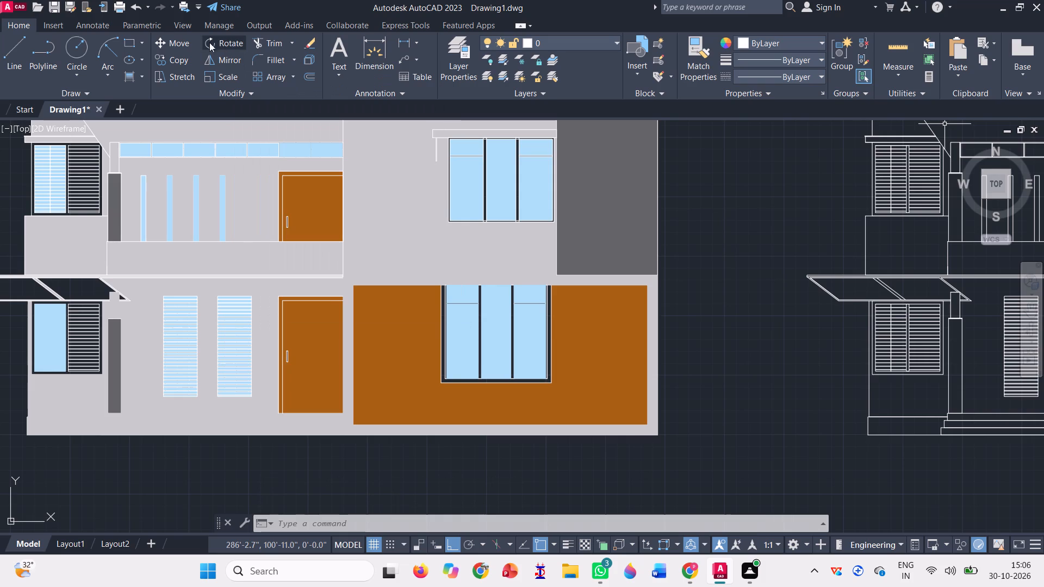
Overlay the brown ground-floor wall around the three-pane window with a GRAVEL pattern hatch in colour 254,204,102.
{"action": "left_click", "coordinate": [129, 74]}
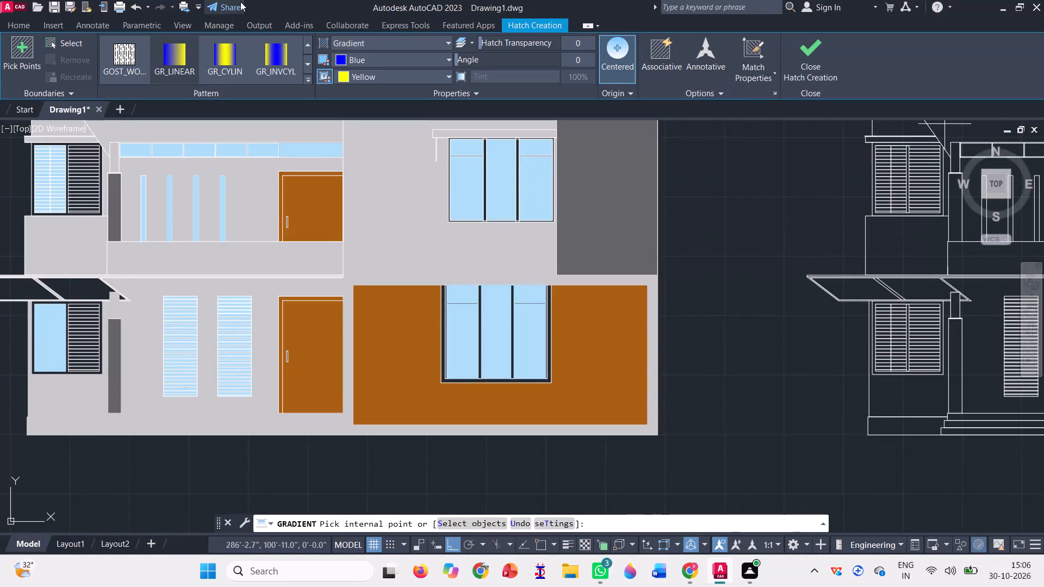
{"action": "scroll", "coordinate": [192, 57], "scroll_direction": "up", "scroll_amount": 14}
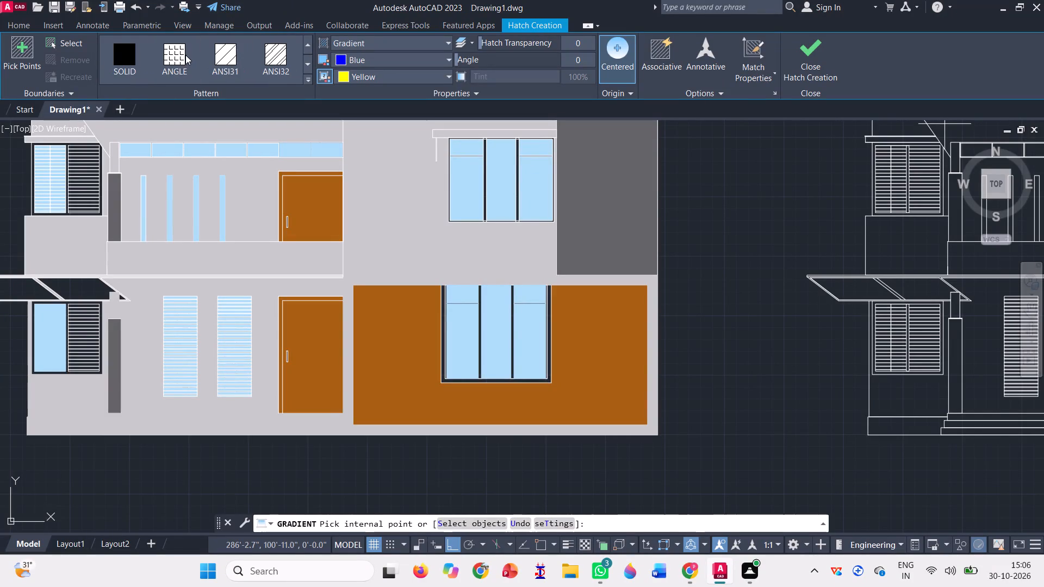
{"action": "left_click", "coordinate": [126, 61]}
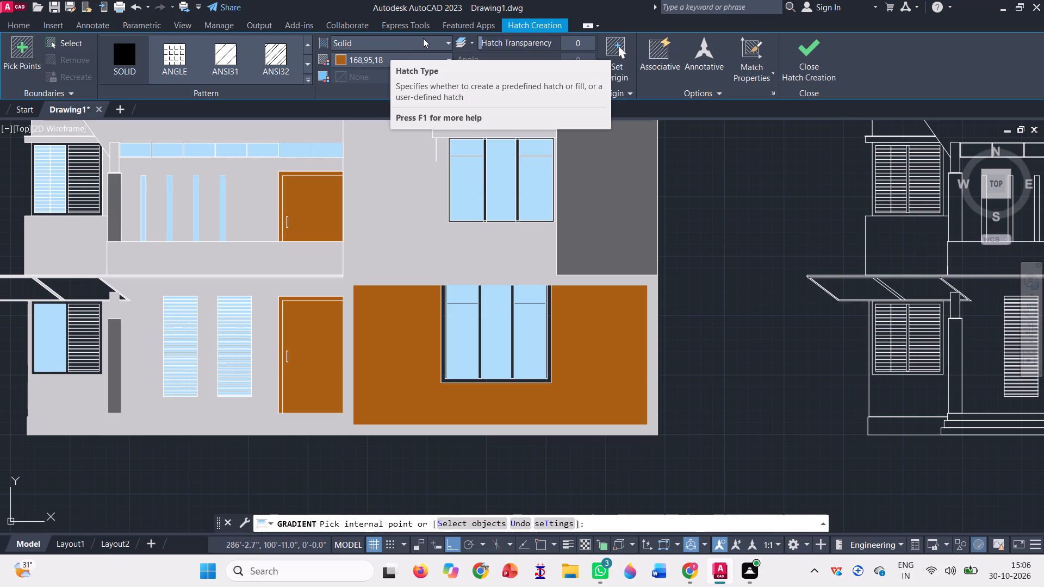
{"action": "left_click", "coordinate": [431, 58]}
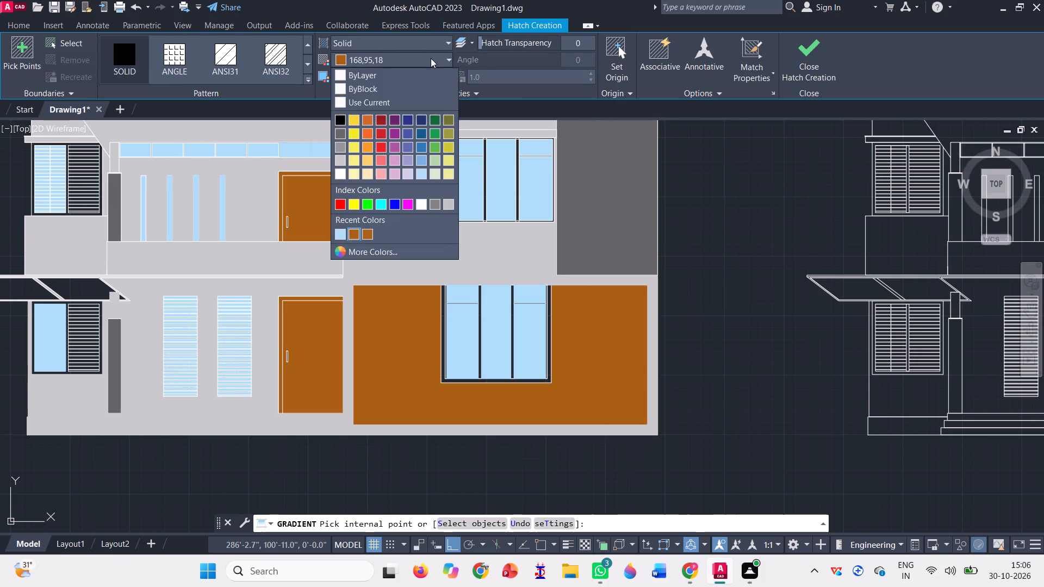
{"action": "scroll", "coordinate": [245, 68], "scroll_direction": "down", "scroll_amount": 1}
{"action": "scroll", "coordinate": [203, 51], "scroll_direction": "down", "scroll_amount": 2}
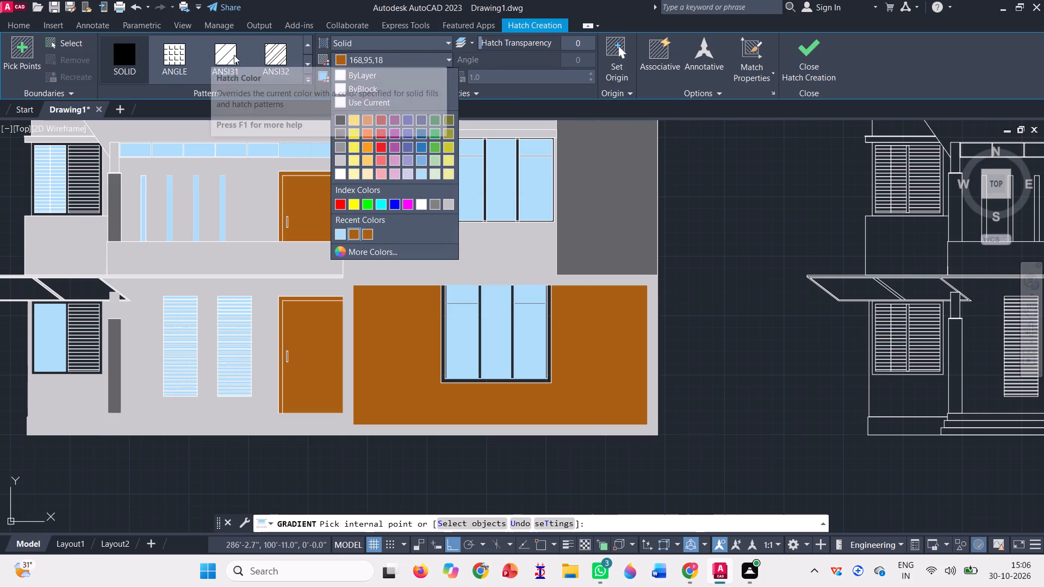
{"action": "left_click", "coordinate": [308, 77]}
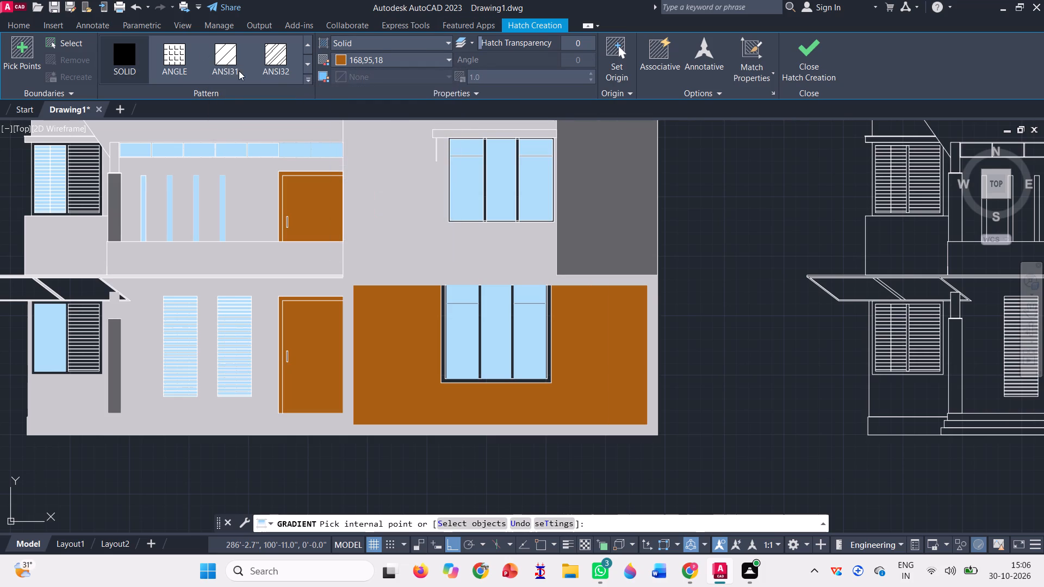
{"action": "left_click", "coordinate": [307, 82]}
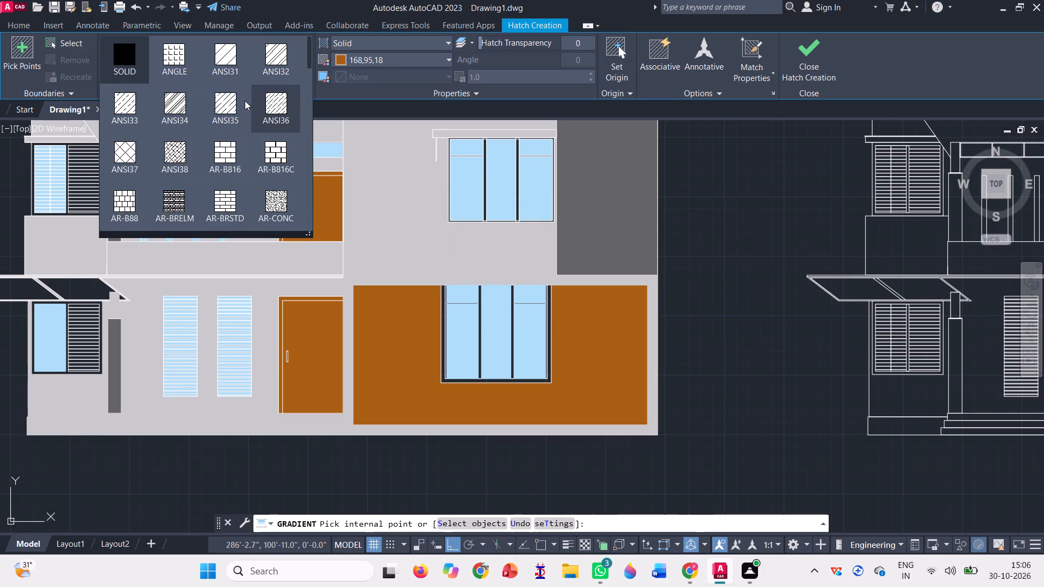
{"action": "scroll", "coordinate": [244, 97], "scroll_direction": "down", "scroll_amount": 6}
{"action": "scroll", "coordinate": [147, 131], "scroll_direction": "down", "scroll_amount": 2}
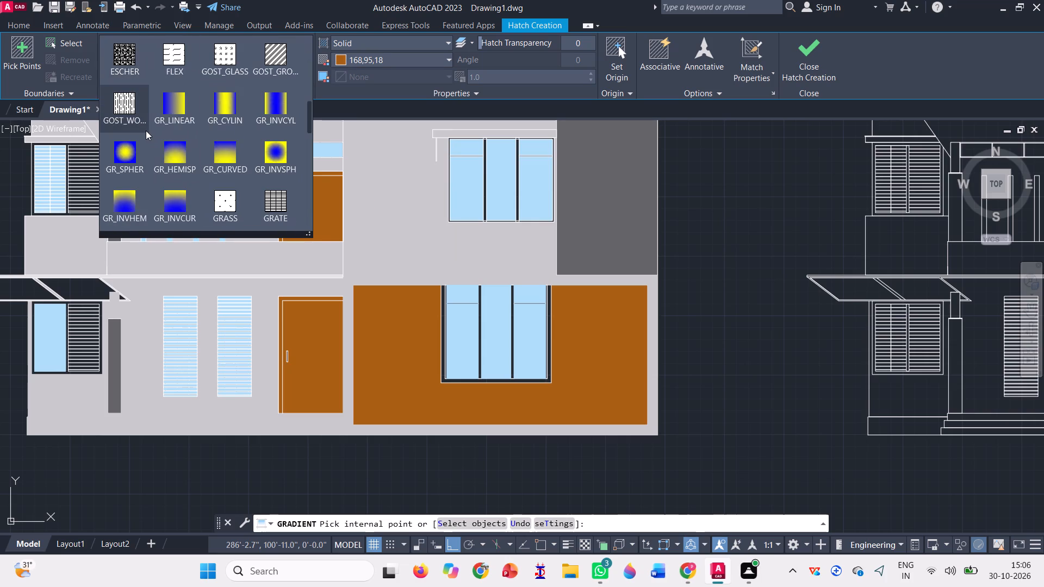
{"action": "scroll", "coordinate": [145, 129], "scroll_direction": "down", "scroll_amount": 2}
{"action": "left_click", "coordinate": [132, 158]}
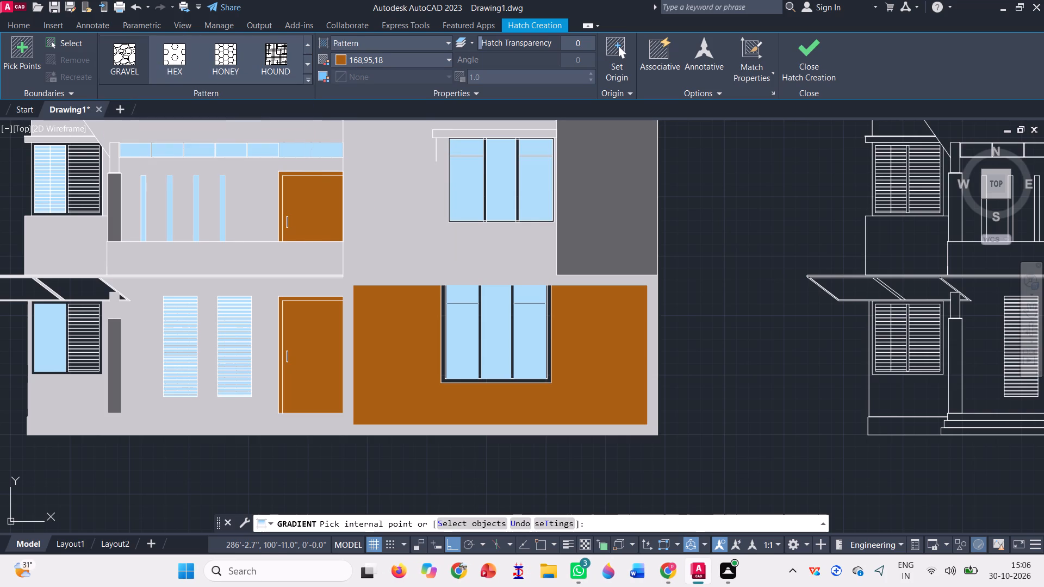
{"action": "left_click", "coordinate": [401, 64]}
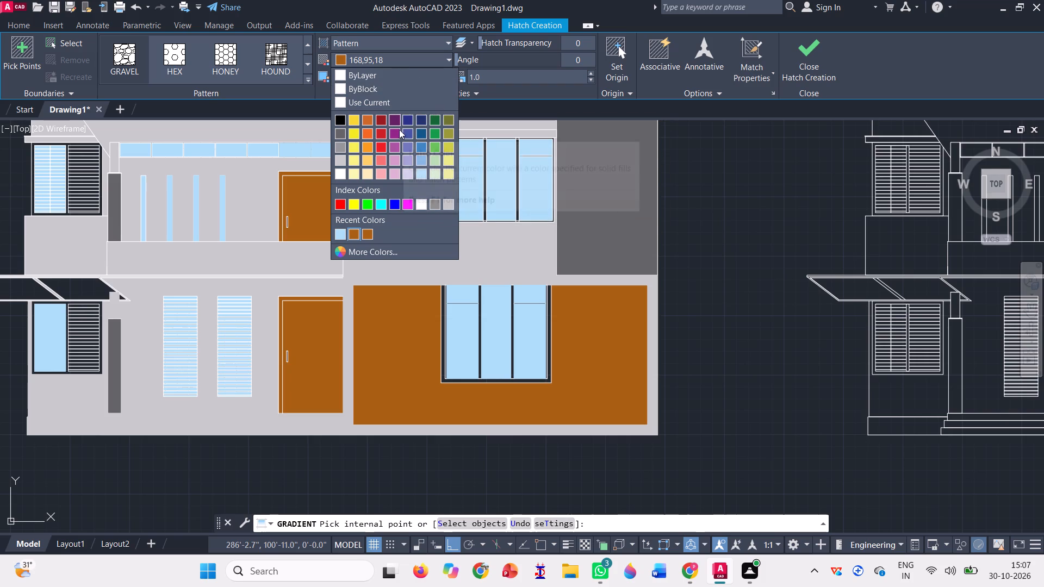
{"action": "left_click", "coordinate": [368, 161]}
{"action": "left_click", "coordinate": [400, 361]}
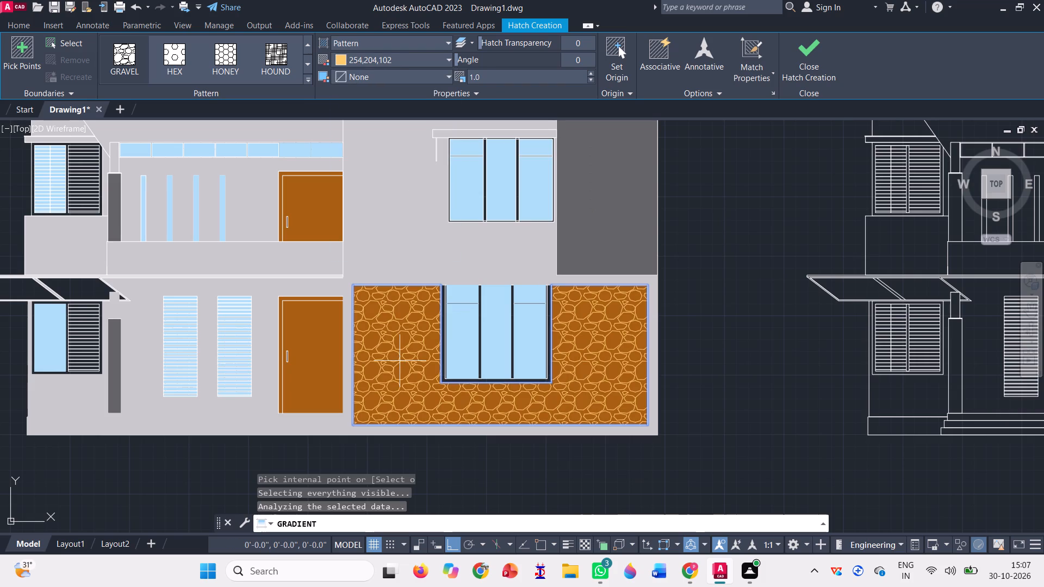
{"action": "left_click", "coordinate": [805, 71]}
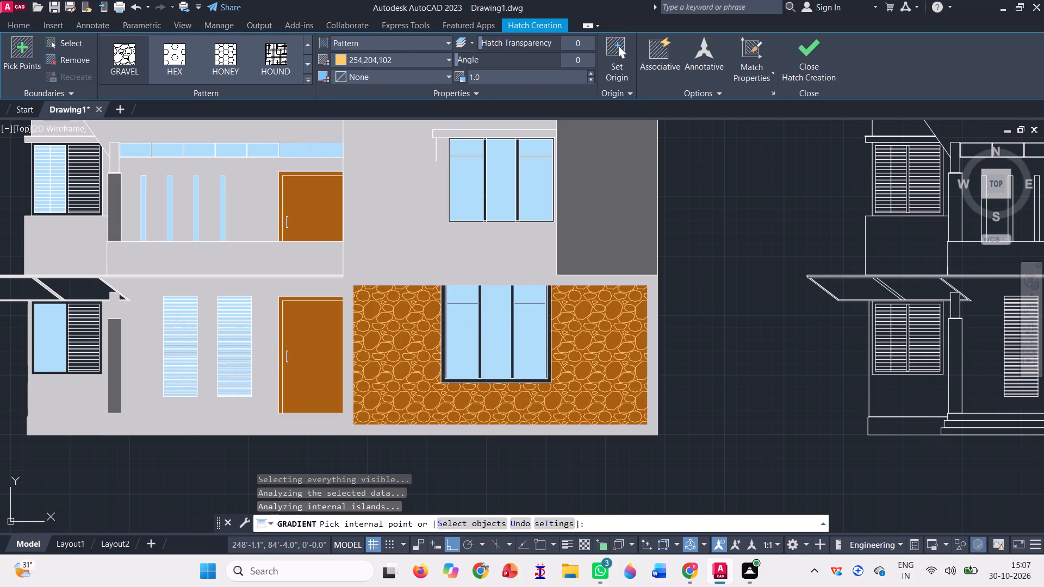
Examine the coloured elevation as a whole, then the upper window and the canopy area, for parts still unfilled.
{"action": "scroll", "coordinate": [621, 365], "scroll_direction": "down", "scroll_amount": 2}
{"action": "scroll", "coordinate": [345, 284], "scroll_direction": "down", "scroll_amount": 1}
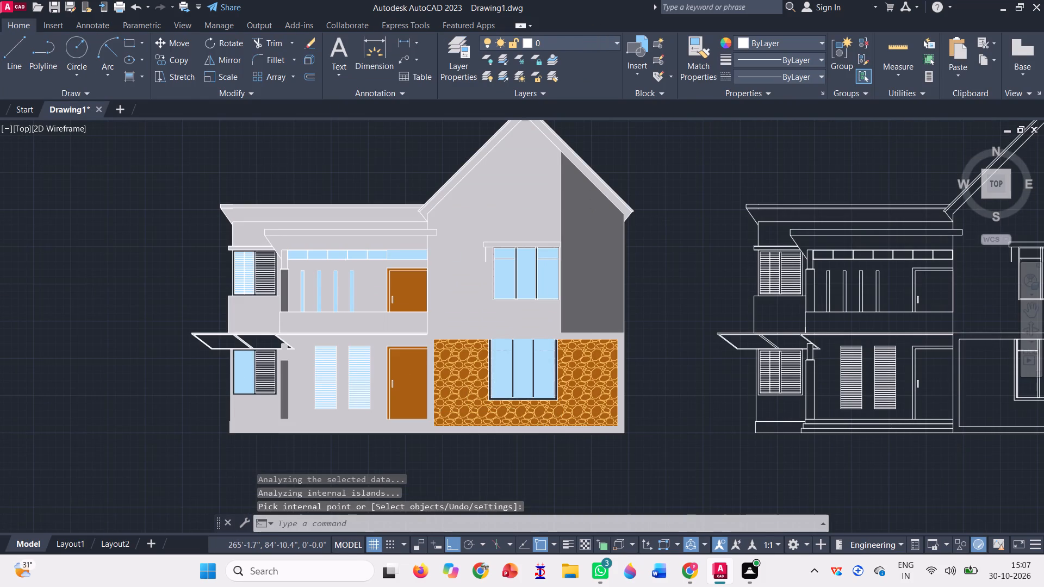
{"action": "scroll", "coordinate": [482, 277], "scroll_direction": "up", "scroll_amount": 2}
{"action": "scroll", "coordinate": [375, 252], "scroll_direction": "up", "scroll_amount": 4}
{"action": "scroll", "coordinate": [306, 233], "scroll_direction": "down", "scroll_amount": 2}
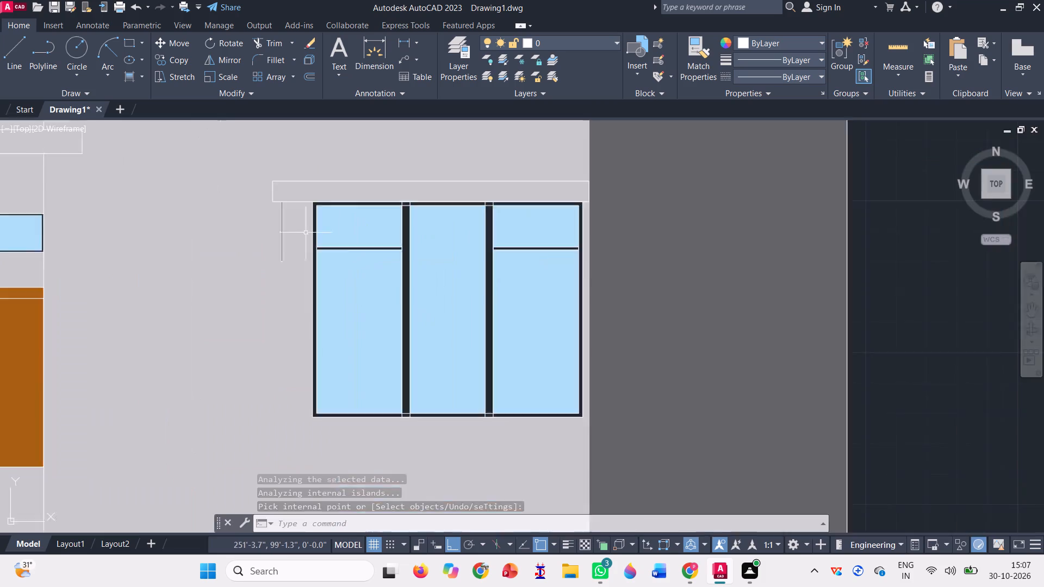
{"action": "scroll", "coordinate": [306, 233], "scroll_direction": "down", "scroll_amount": 4}
{"action": "scroll", "coordinate": [159, 283], "scroll_direction": "up", "scroll_amount": 2}
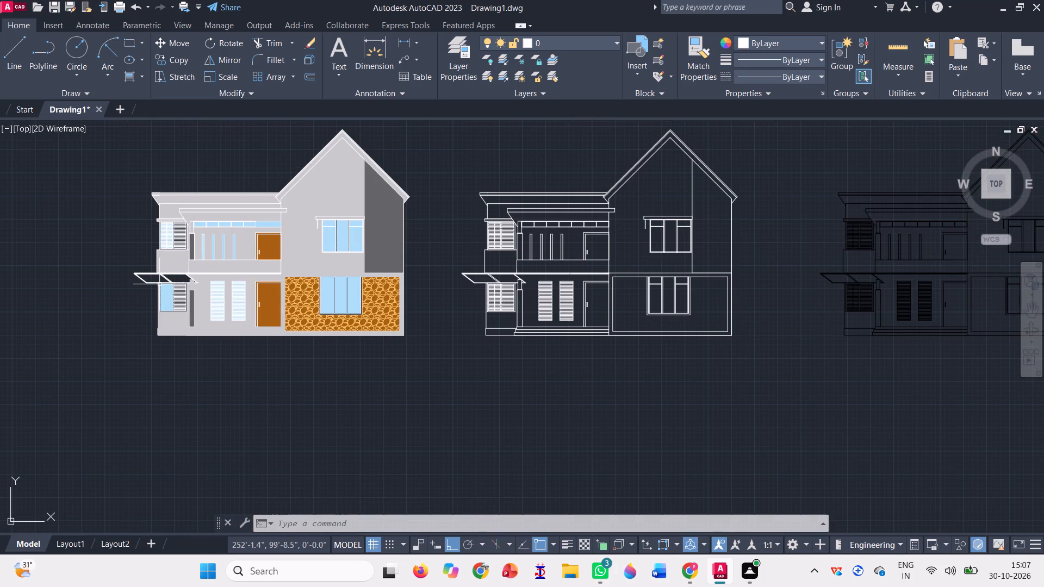
{"action": "scroll", "coordinate": [159, 284], "scroll_direction": "up", "scroll_amount": 1}
{"action": "scroll", "coordinate": [191, 249], "scroll_direction": "up", "scroll_amount": 1}
{"action": "scroll", "coordinate": [264, 265], "scroll_direction": "down", "scroll_amount": 2}
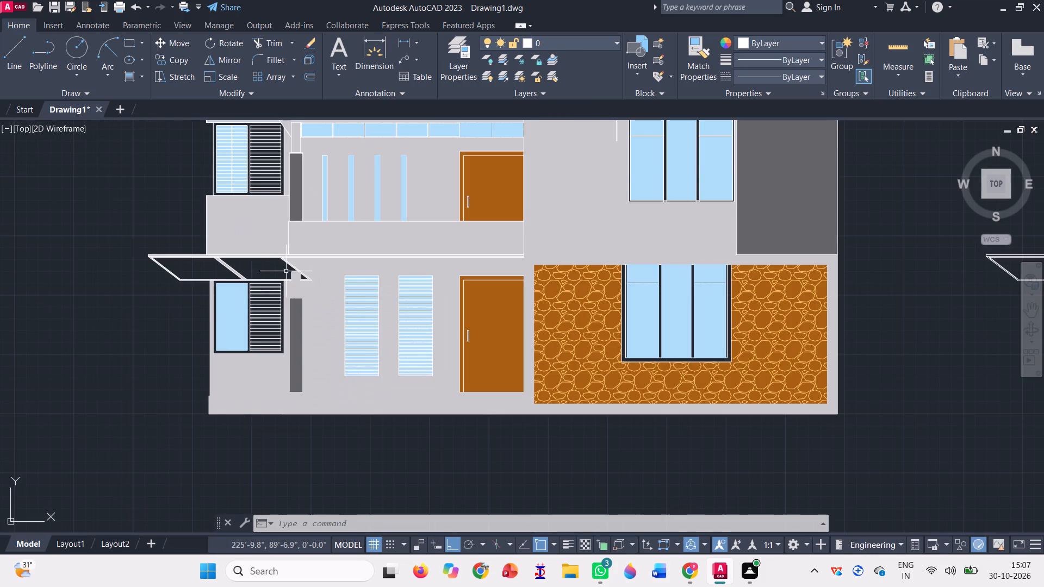
Examine the slanted canopy and the column beneath it on the coloured elevation for gaps in the fill.
{"action": "scroll", "coordinate": [315, 268], "scroll_direction": "down", "scroll_amount": 1}
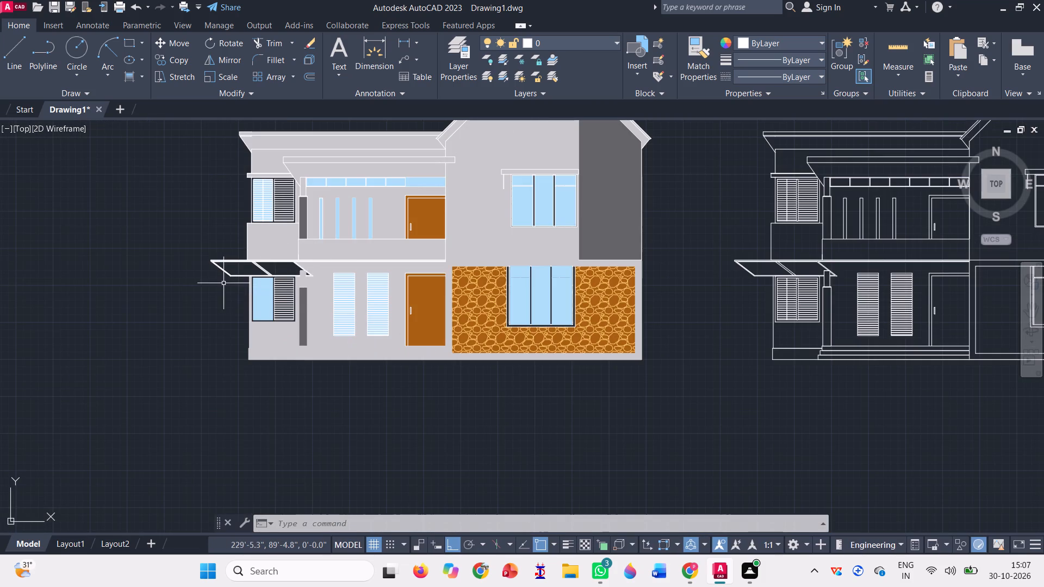
{"action": "scroll", "coordinate": [223, 281], "scroll_direction": "up", "scroll_amount": 1}
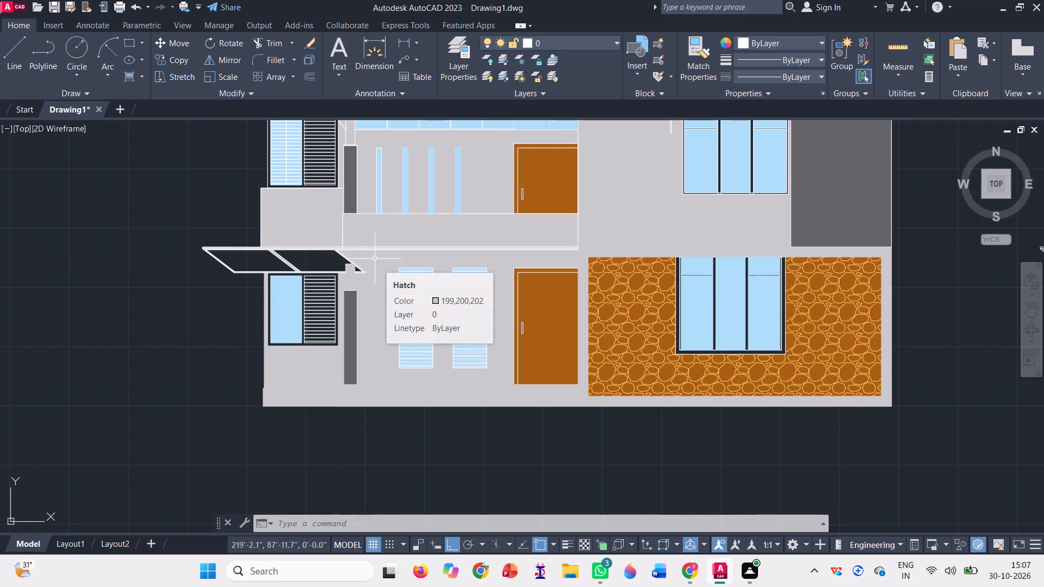
{"action": "scroll", "coordinate": [383, 265], "scroll_direction": "up", "scroll_amount": 2}
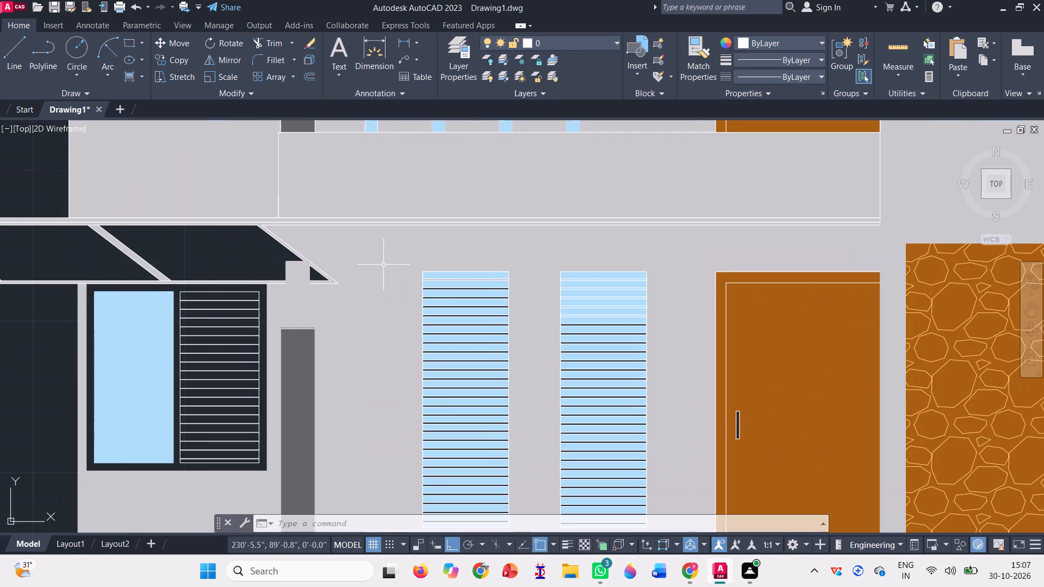
{"action": "scroll", "coordinate": [290, 258], "scroll_direction": "down", "scroll_amount": 2}
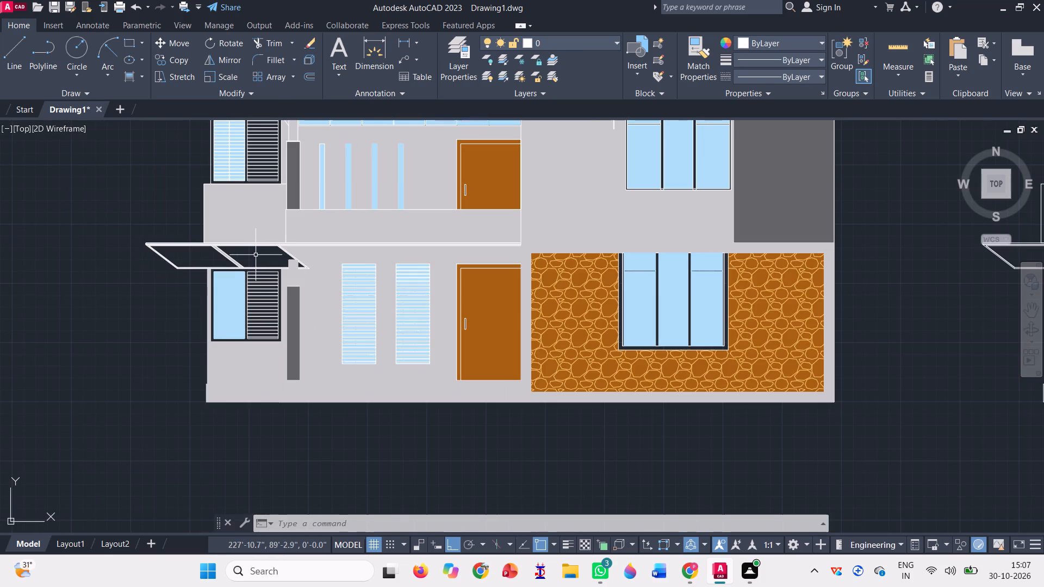
{"action": "scroll", "coordinate": [249, 255], "scroll_direction": "down", "scroll_amount": 1}
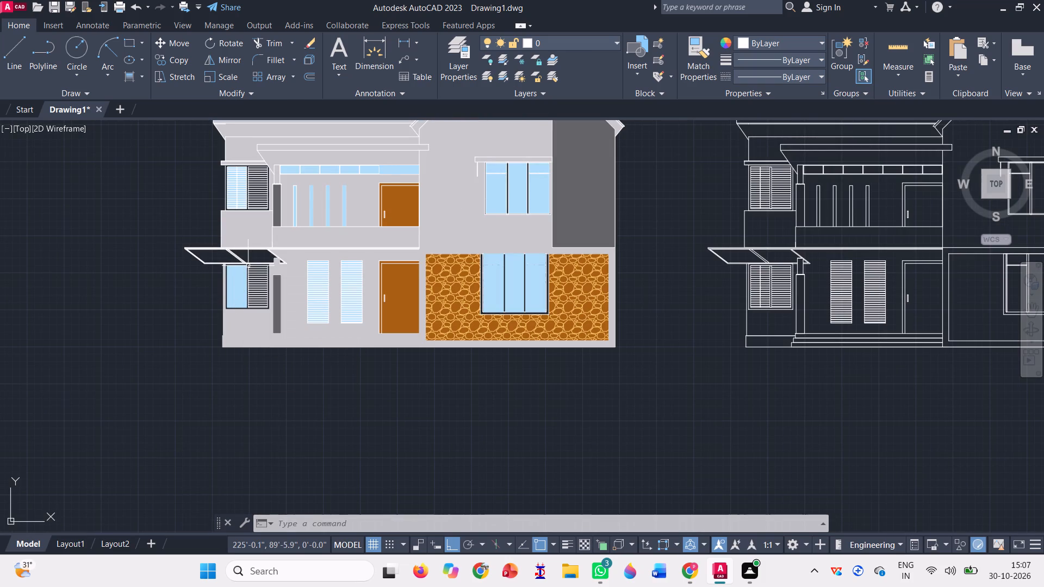
{"action": "scroll", "coordinate": [218, 234], "scroll_direction": "up", "scroll_amount": 3}
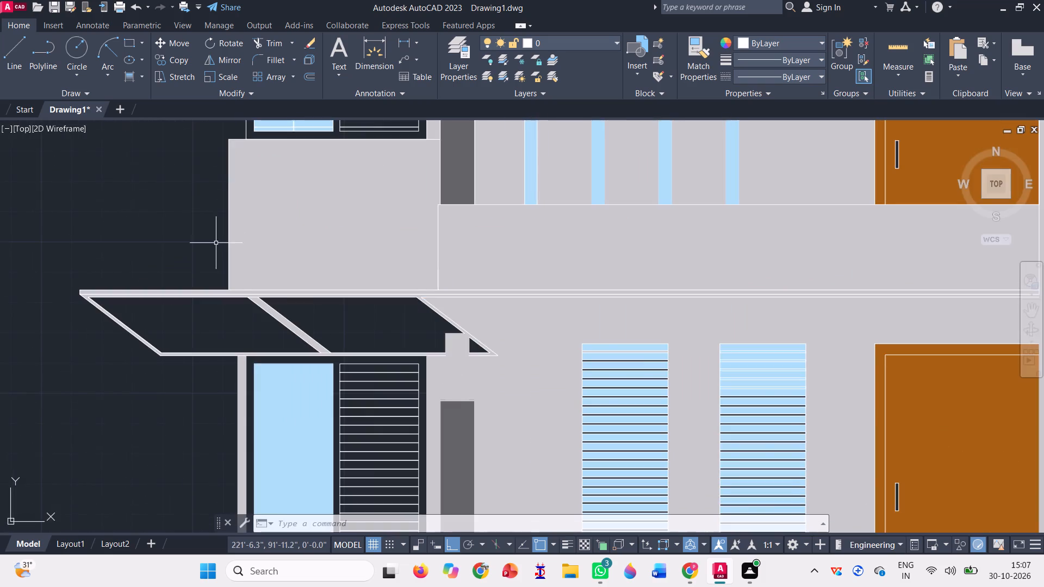
{"action": "scroll", "coordinate": [185, 273], "scroll_direction": "down", "scroll_amount": 4}
{"action": "scroll", "coordinate": [245, 284], "scroll_direction": "down", "scroll_amount": 2}
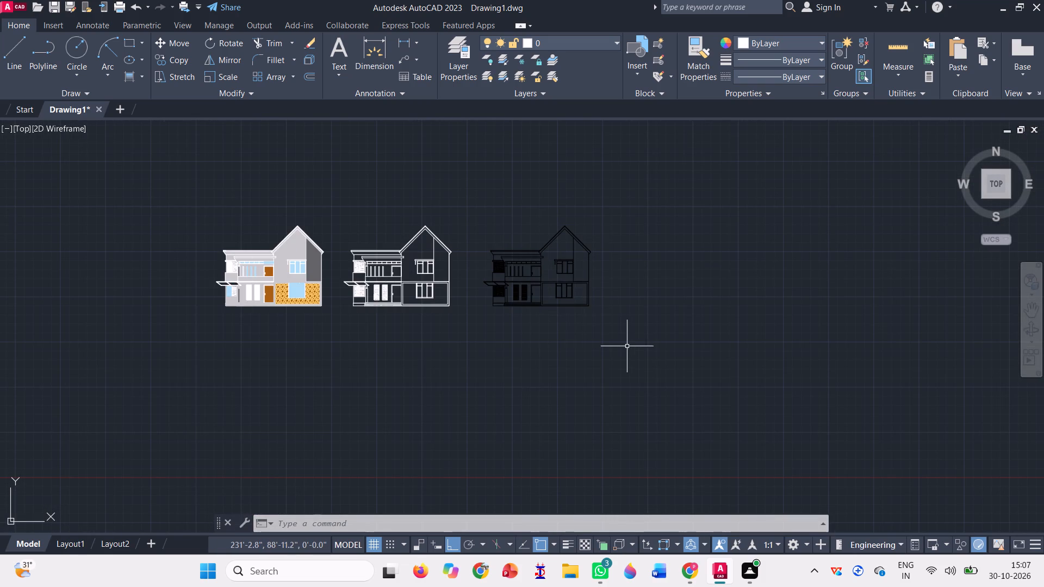
{"action": "scroll", "coordinate": [244, 278], "scroll_direction": "up", "scroll_amount": 6}
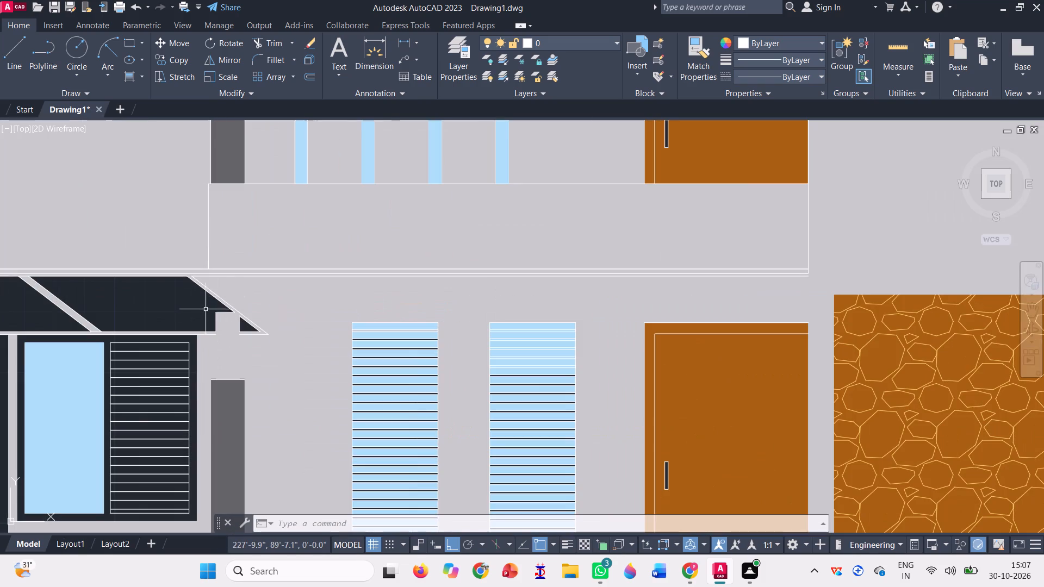
{"action": "scroll", "coordinate": [228, 326], "scroll_direction": "down", "scroll_amount": 1}
{"action": "left_click", "coordinate": [228, 325]}
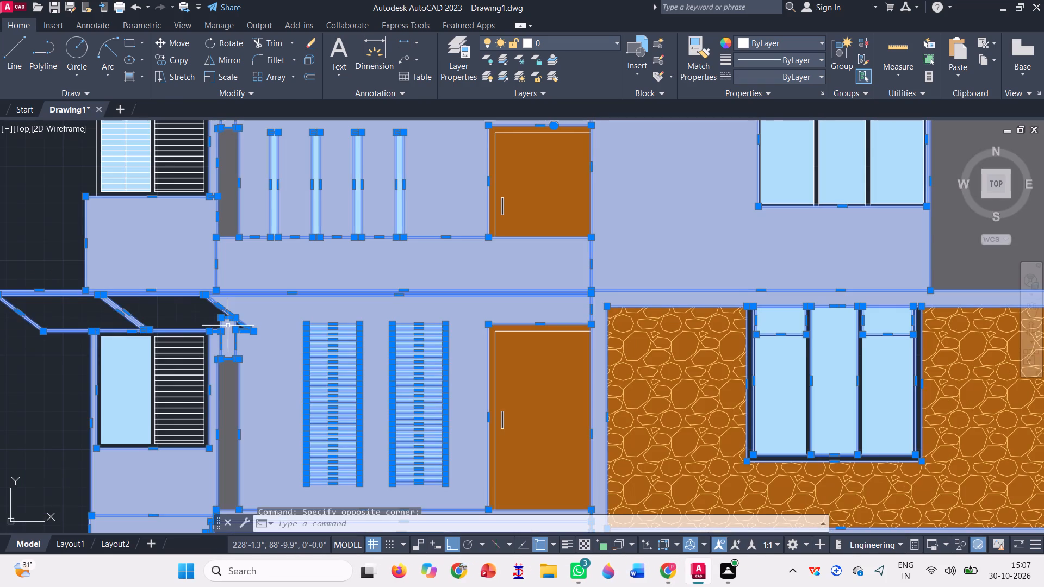
{"action": "key", "text": "Escape"}
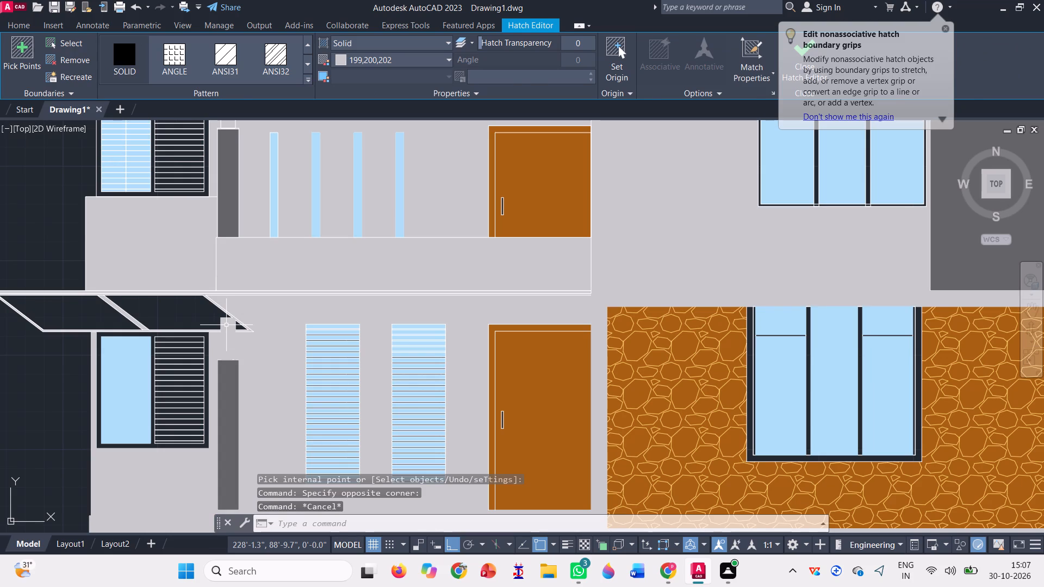
Draw a small rectangle on top of the ground-floor column, crossing the canopy's sloping edge on the coloured elevation.
{"action": "left_click", "coordinate": [130, 38]}
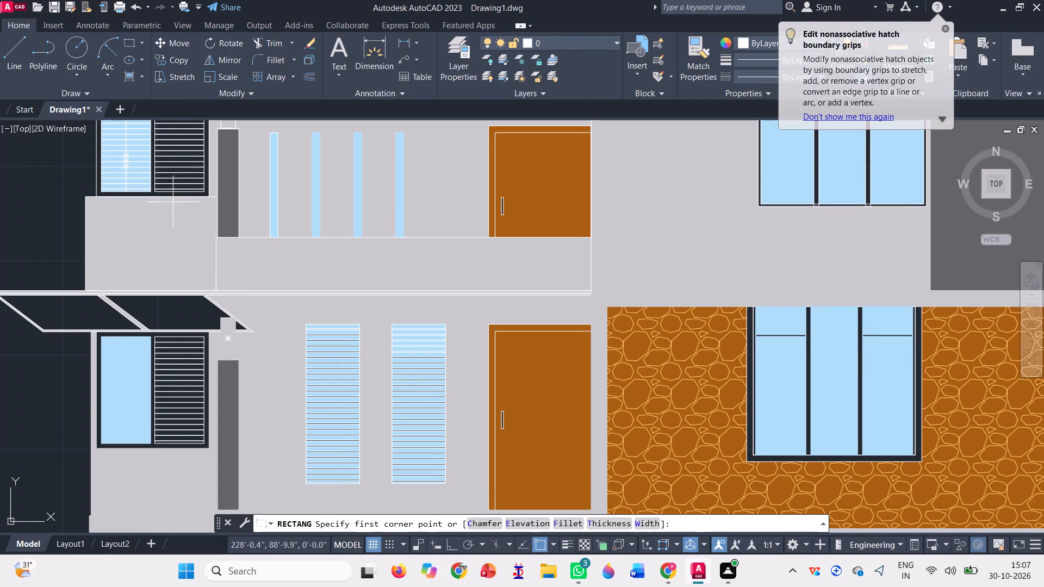
{"action": "scroll", "coordinate": [222, 314], "scroll_direction": "up", "scroll_amount": 3}
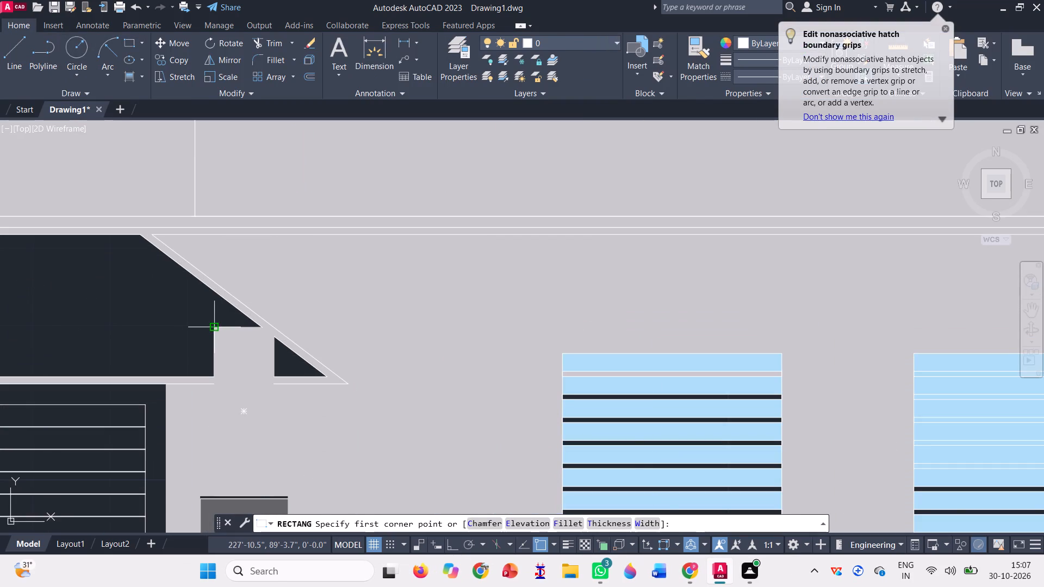
{"action": "left_click", "coordinate": [214, 323]}
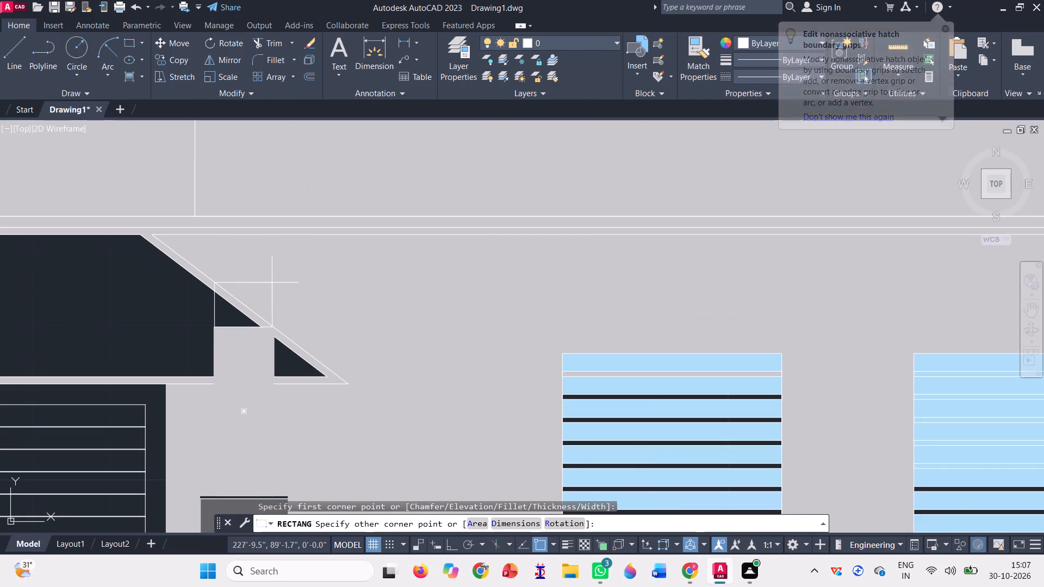
{"action": "left_click", "coordinate": [273, 283]}
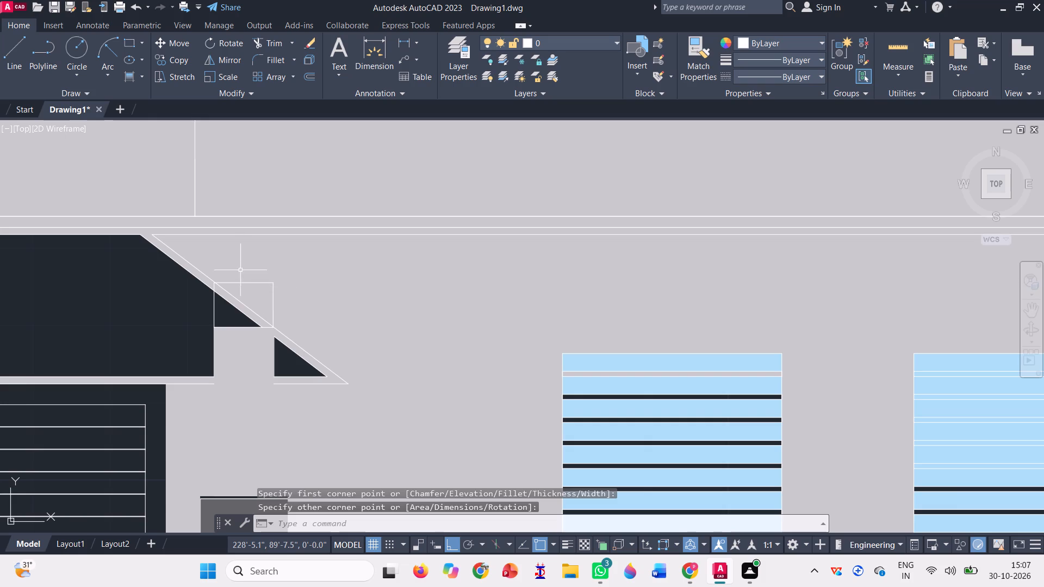
Fill the small dark triangle inside the new rectangle with a solid hatch in colour 199,200,202.
{"action": "left_click", "coordinate": [131, 76]}
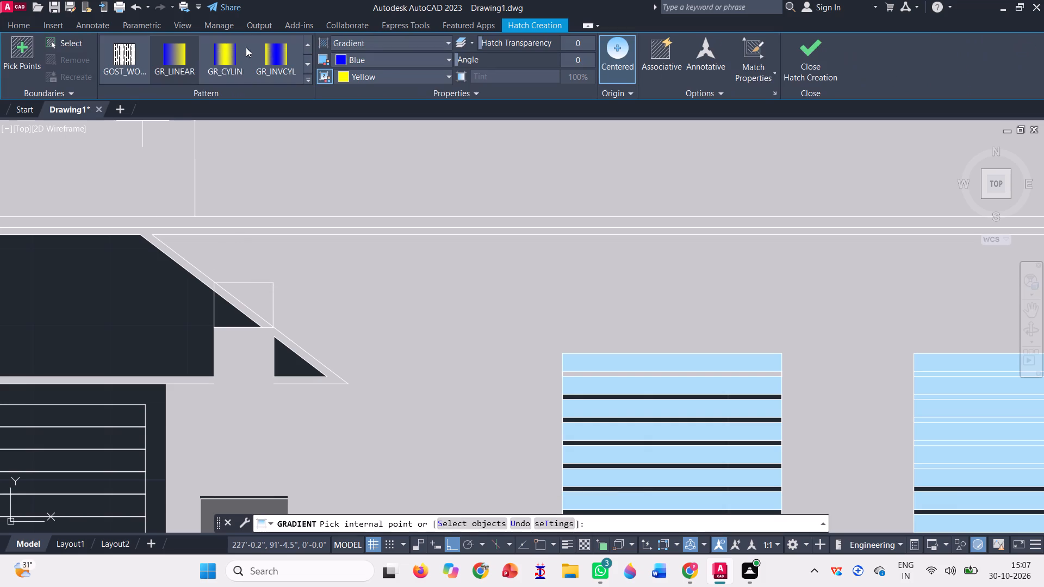
{"action": "scroll", "coordinate": [209, 38], "scroll_direction": "up", "scroll_amount": 11}
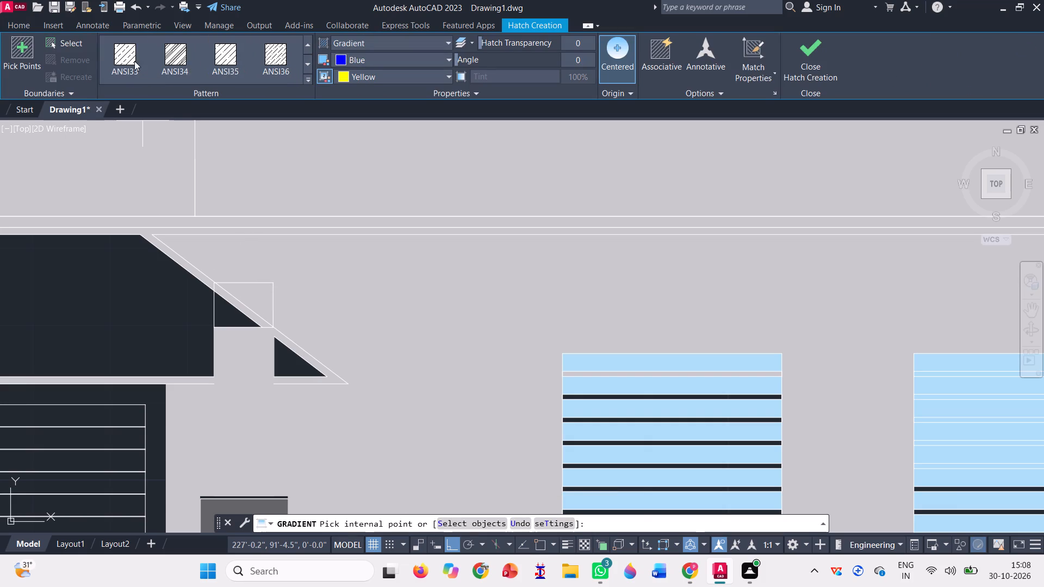
{"action": "scroll", "coordinate": [126, 52], "scroll_direction": "up", "scroll_amount": 7}
{"action": "left_click", "coordinate": [128, 52]}
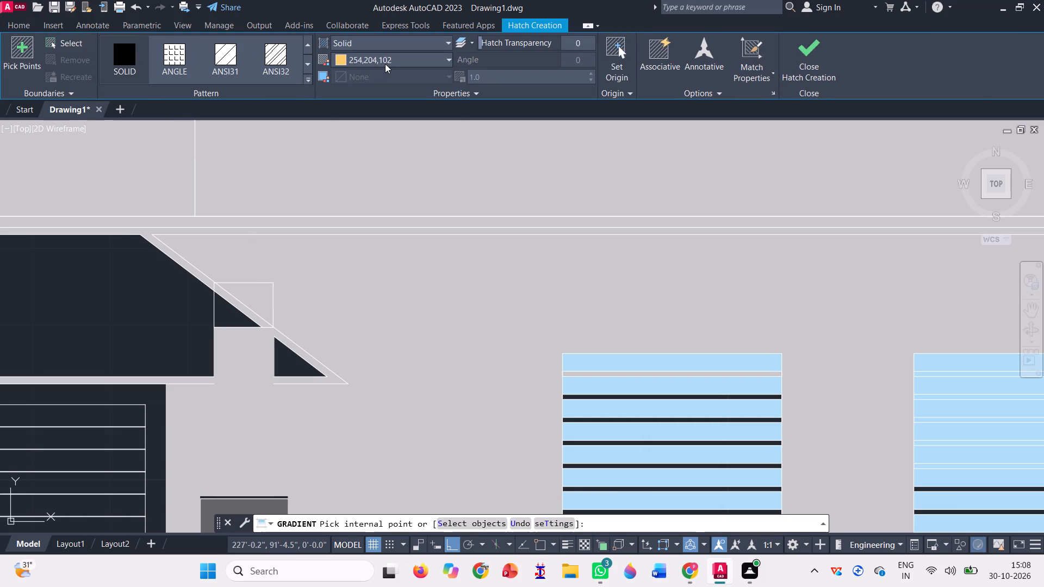
{"action": "left_click", "coordinate": [385, 64]}
{"action": "left_click", "coordinate": [341, 164]}
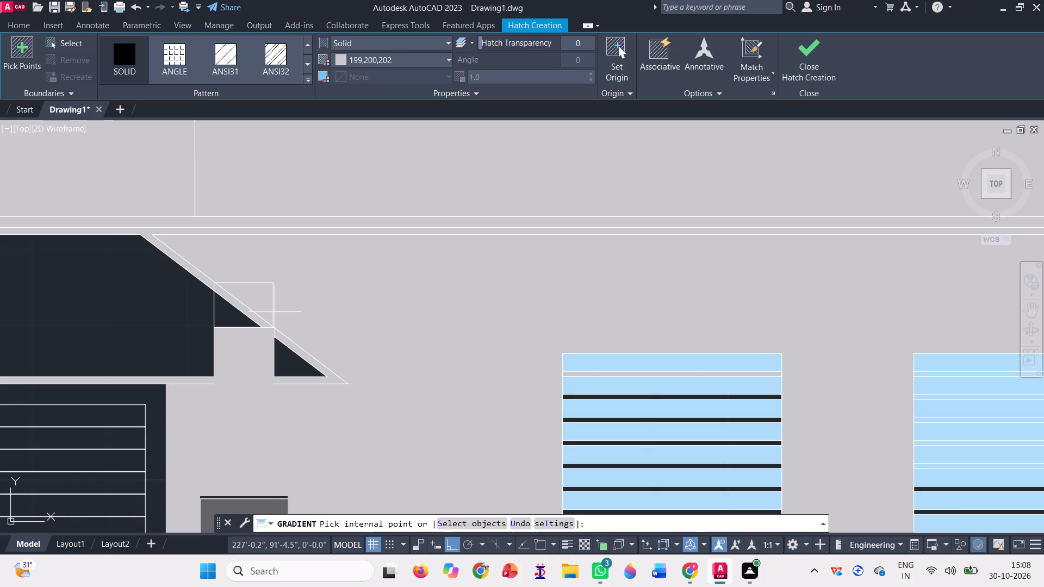
{"action": "left_click", "coordinate": [224, 317]}
{"action": "scroll", "coordinate": [221, 305], "scroll_direction": "down", "scroll_amount": 7}
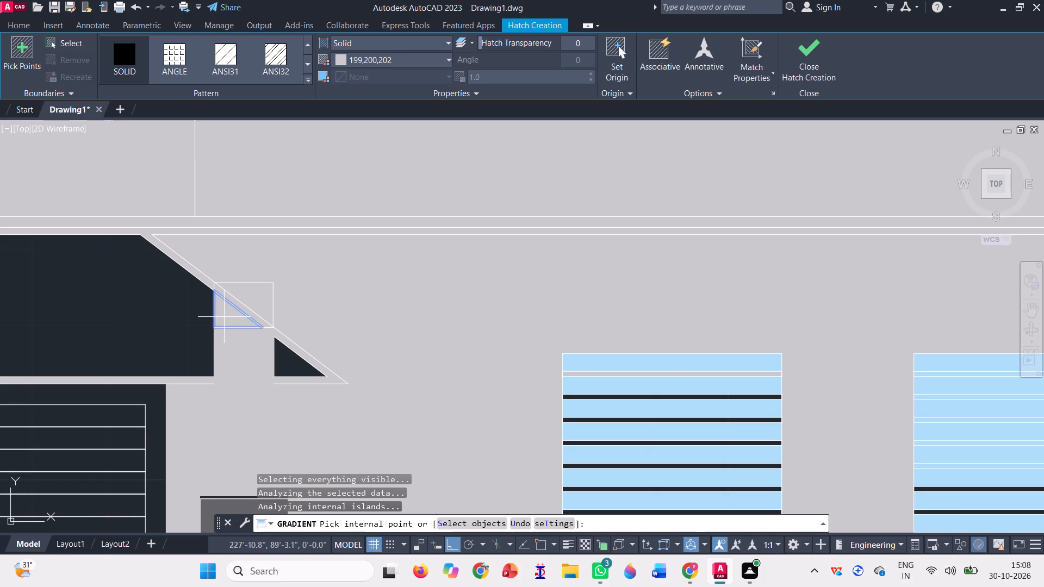
{"action": "key", "text": "Return"}
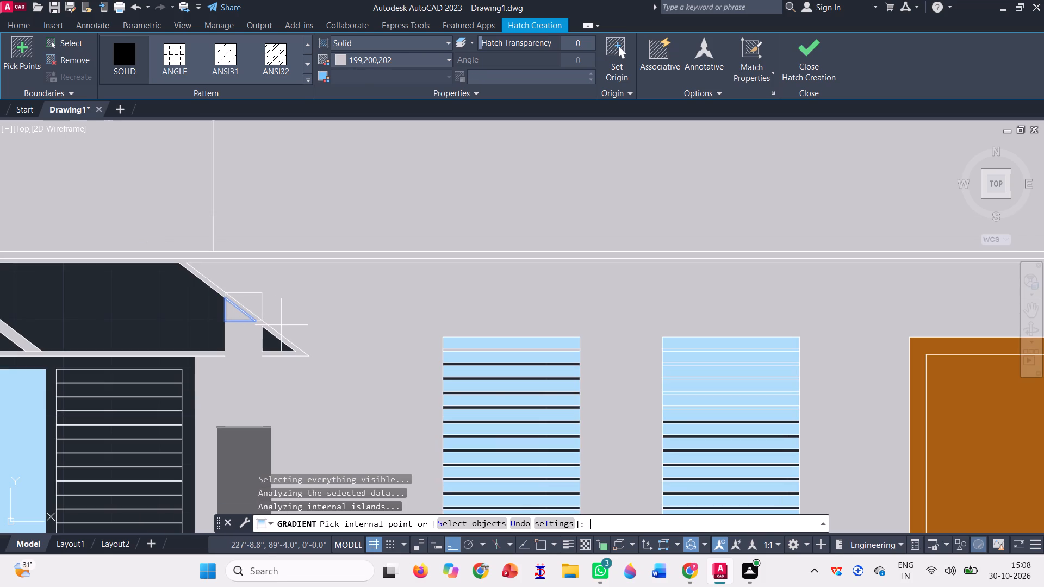
On the black elevation copy, draw a vertical line from the column's upper-left corner up past the canopy's sloping edges.
{"action": "scroll", "coordinate": [282, 324], "scroll_direction": "down", "scroll_amount": 3}
{"action": "scroll", "coordinate": [200, 322], "scroll_direction": "down", "scroll_amount": 7}
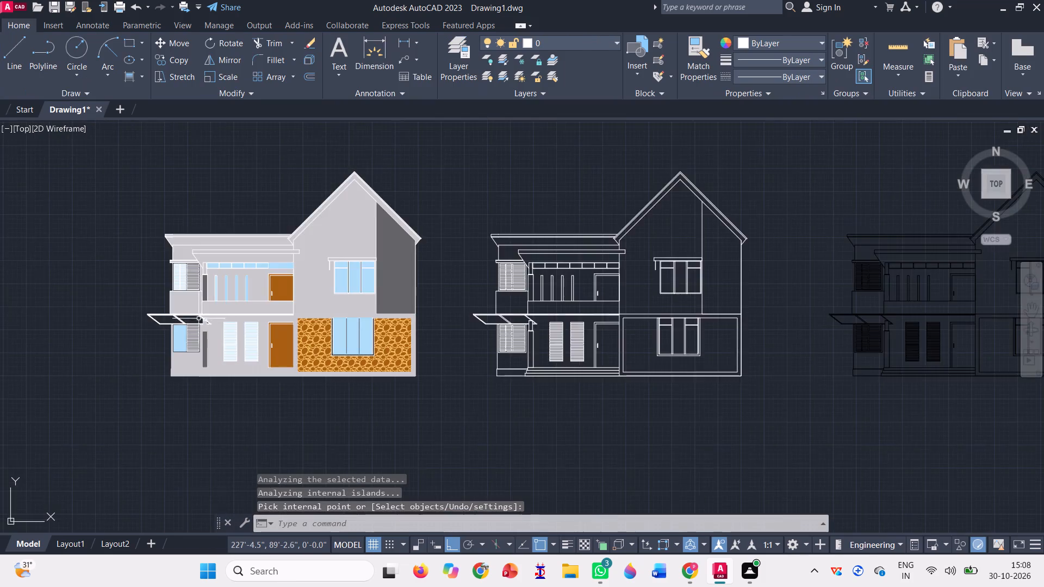
{"action": "scroll", "coordinate": [190, 315], "scroll_direction": "down", "scroll_amount": 1}
{"action": "scroll", "coordinate": [649, 329], "scroll_direction": "up", "scroll_amount": 4}
{"action": "scroll", "coordinate": [506, 241], "scroll_direction": "up", "scroll_amount": 2}
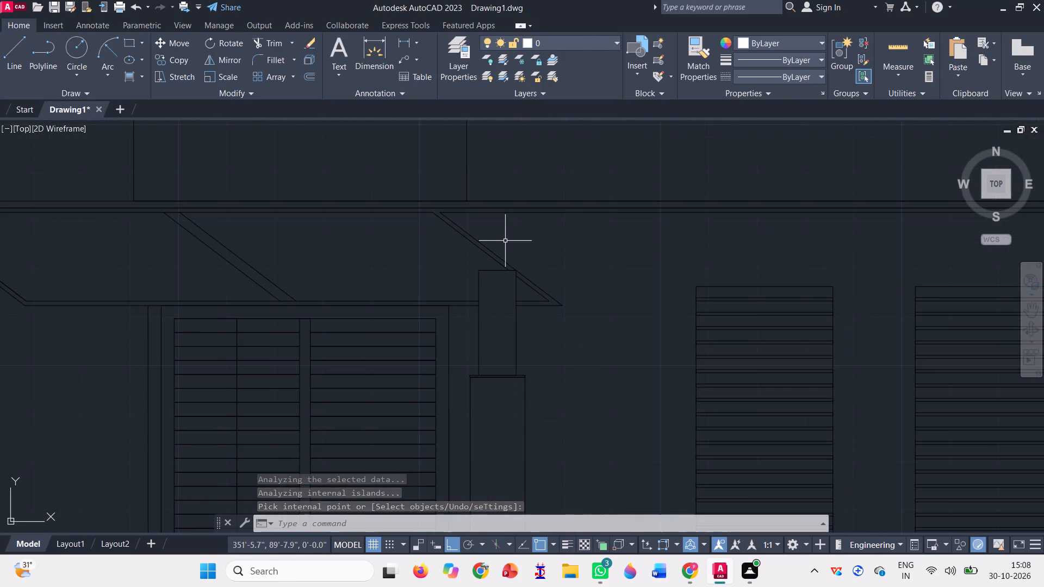
{"action": "left_click", "coordinate": [11, 54]}
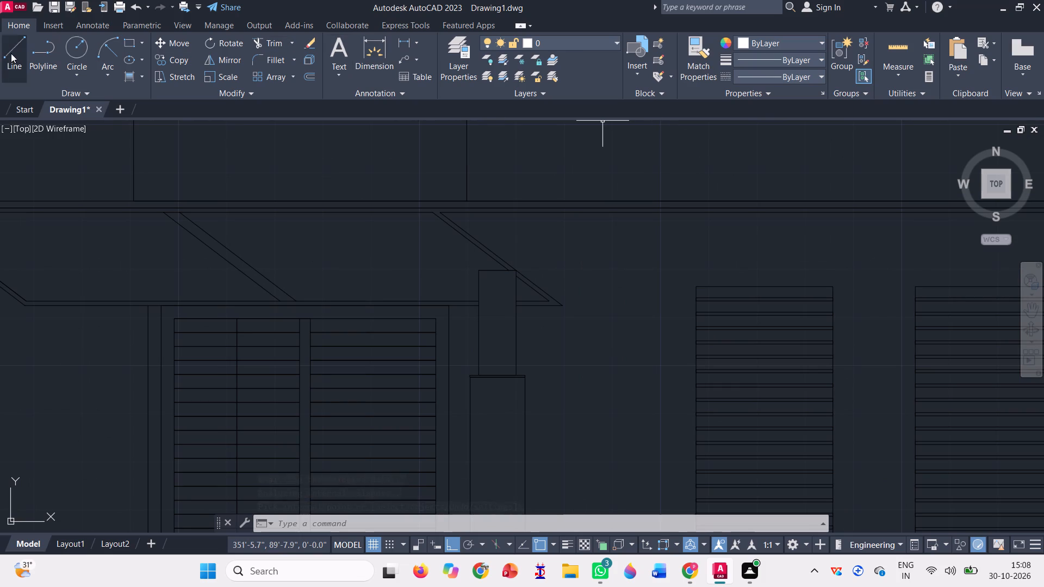
{"action": "left_click", "coordinate": [474, 269]}
{"action": "scroll", "coordinate": [473, 259], "scroll_direction": "up", "scroll_amount": 3}
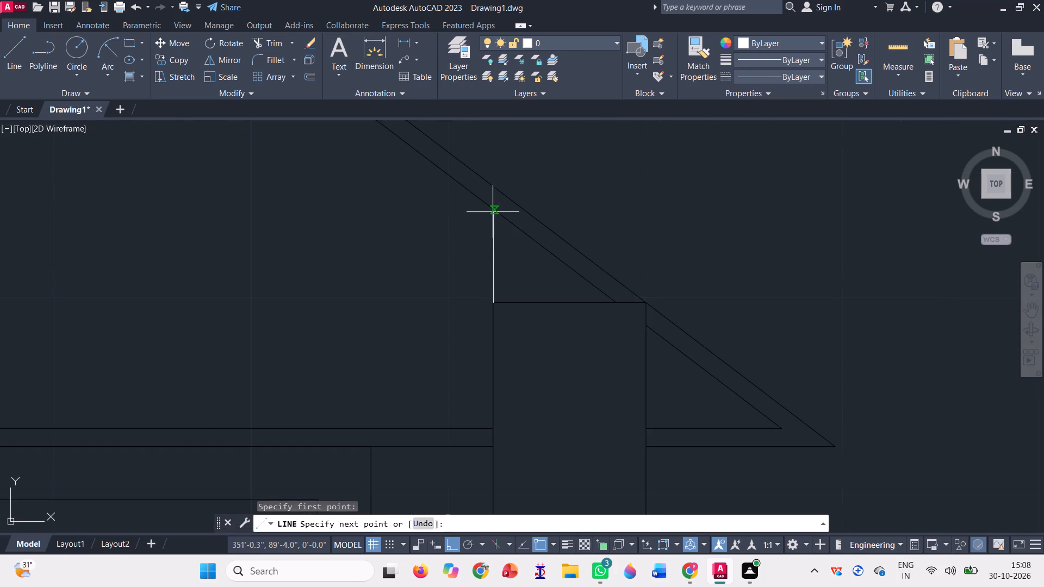
{"action": "left_click", "coordinate": [493, 168]}
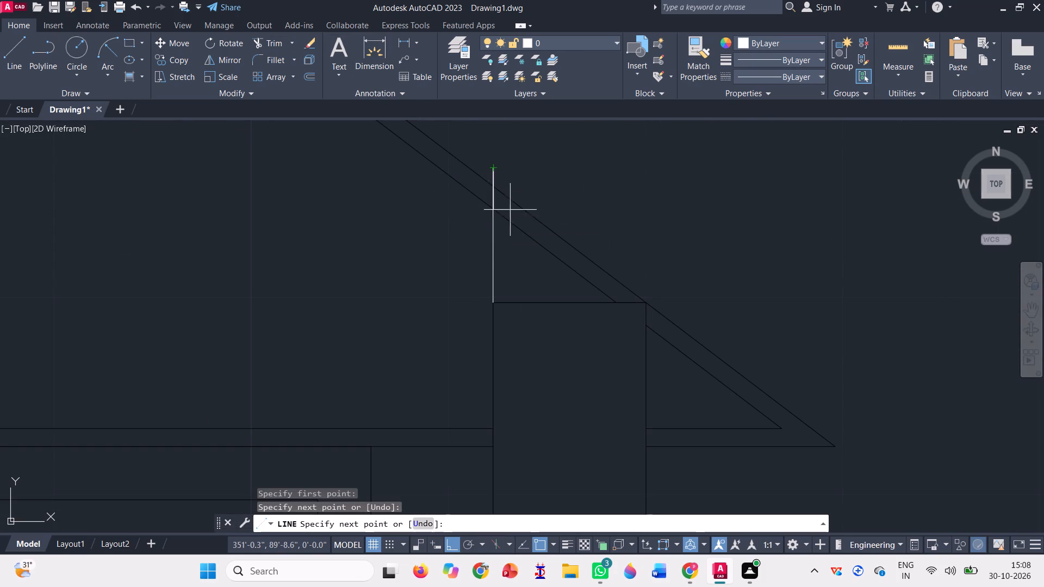
{"action": "key", "text": "space"}
Trim away the canopy's sloping edges and the column's top line to the right of the new vertical line.
{"action": "scroll", "coordinate": [445, 290], "scroll_direction": "down", "scroll_amount": 2}
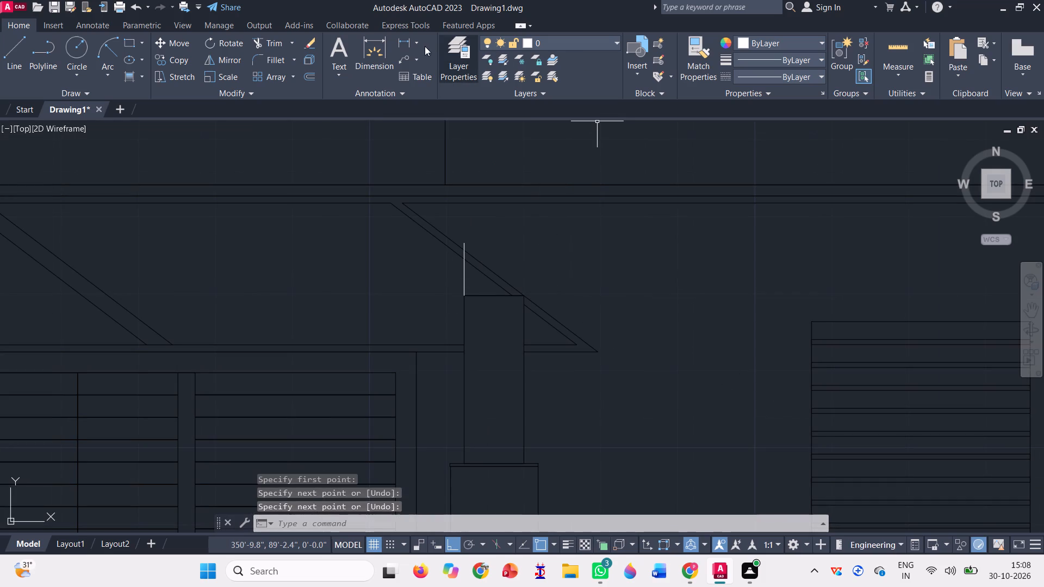
{"action": "left_click", "coordinate": [270, 38]}
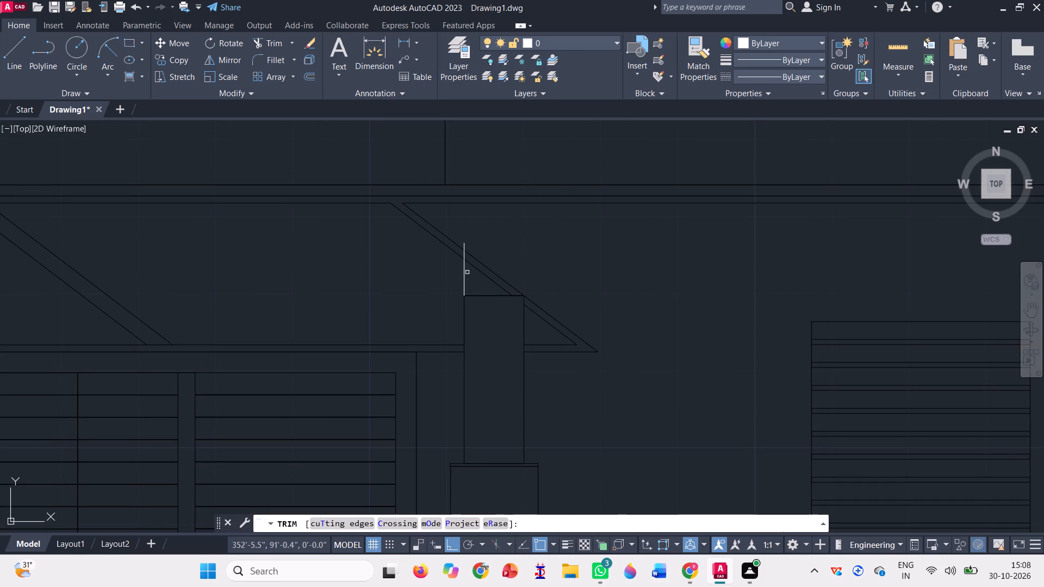
{"action": "scroll", "coordinate": [467, 272], "scroll_direction": "up", "scroll_amount": 3}
{"action": "left_click", "coordinate": [526, 390]}
{"action": "left_click", "coordinate": [514, 330]}
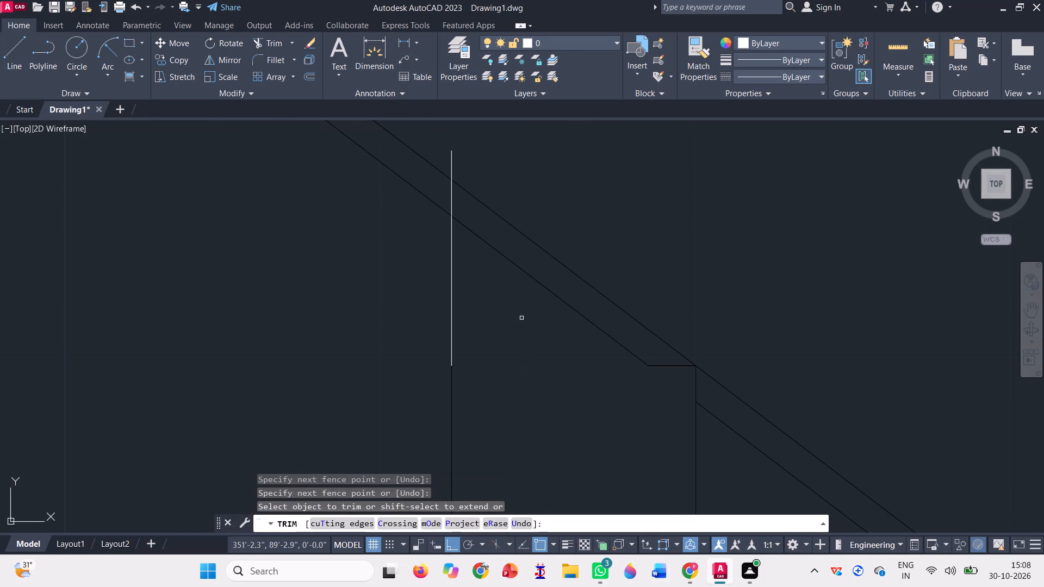
{"action": "left_click", "coordinate": [521, 317]}
{"action": "left_click", "coordinate": [566, 265]}
{"action": "left_click", "coordinate": [659, 382]}
{"action": "left_click", "coordinate": [662, 346]}
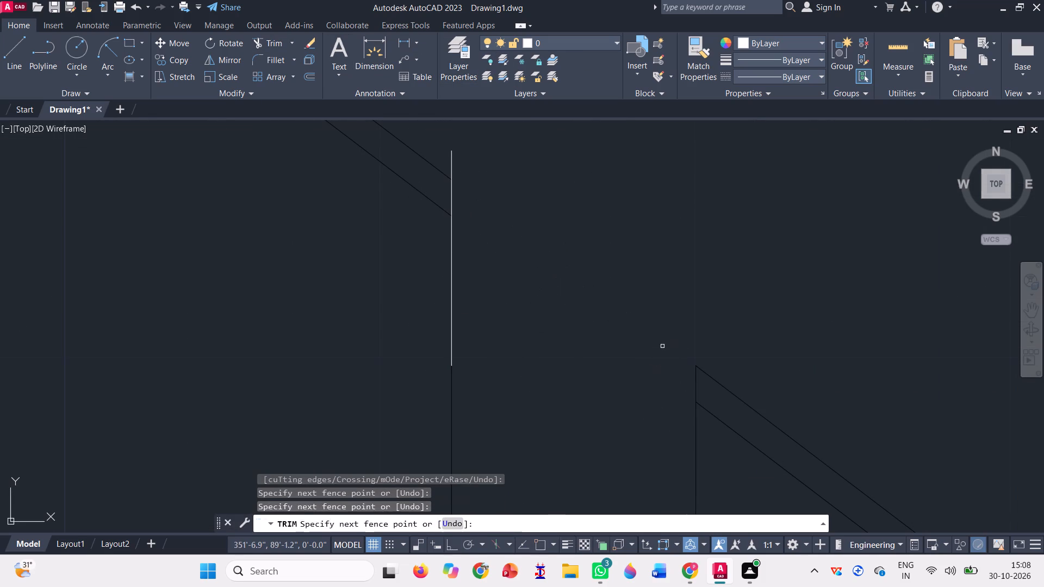
{"action": "scroll", "coordinate": [608, 354], "scroll_direction": "down", "scroll_amount": 4}
{"action": "key", "text": "Escape"}
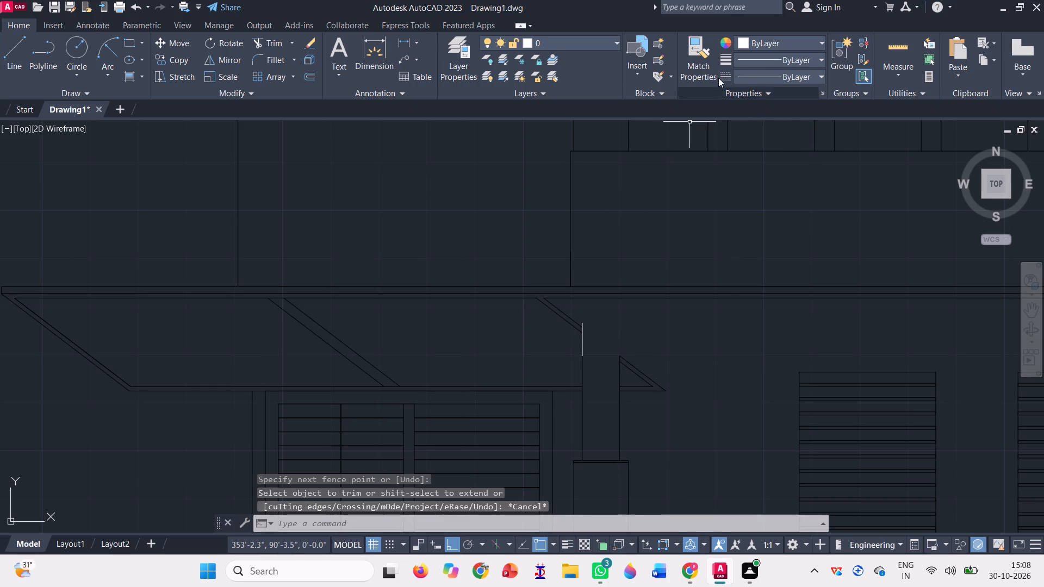
Set the colour of the new vertical line to black, 0,0,0.
{"action": "left_click", "coordinate": [757, 36]}
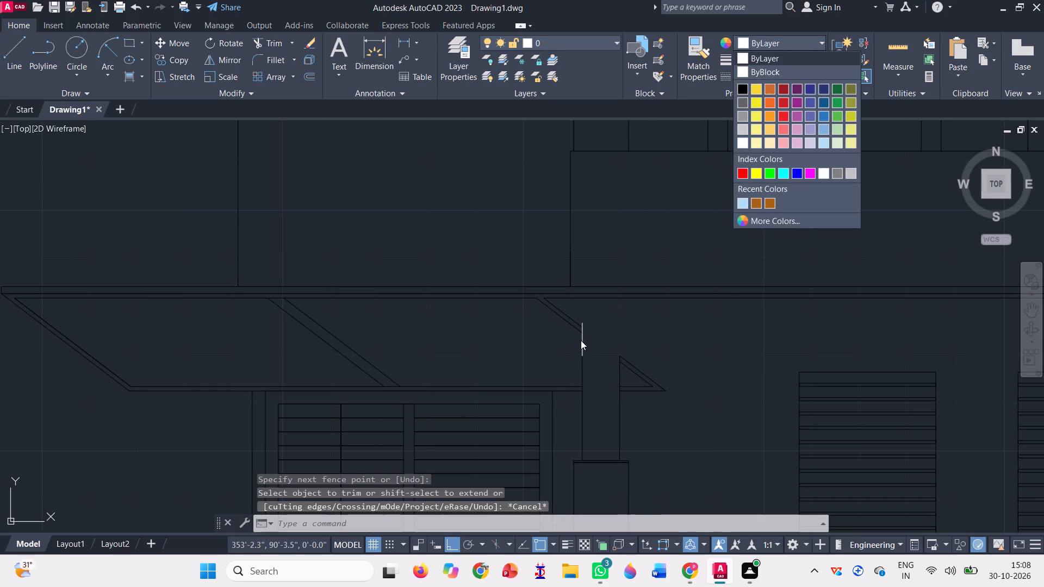
{"action": "left_click", "coordinate": [580, 340]}
{"action": "left_click", "coordinate": [583, 340]}
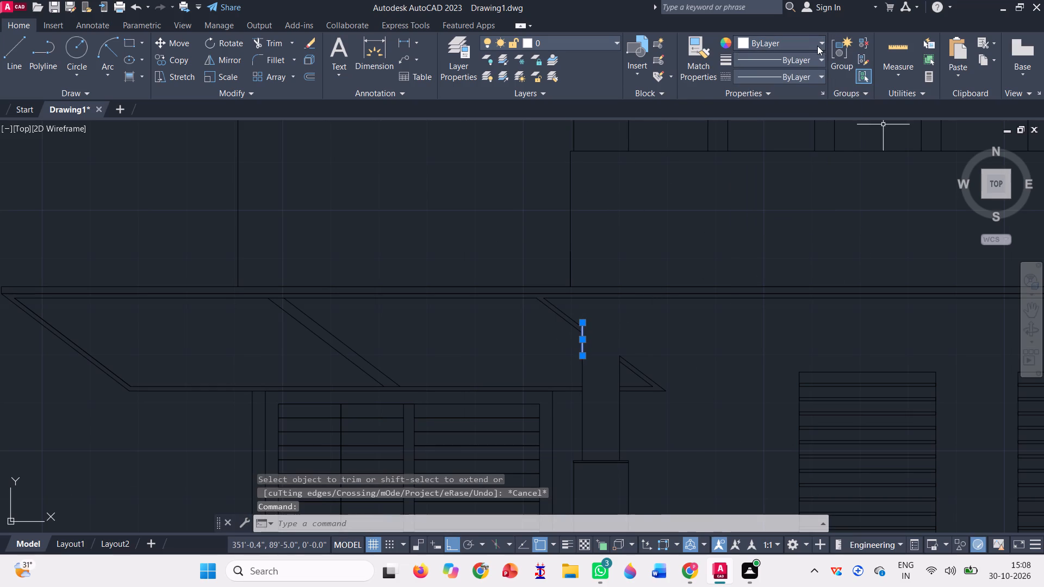
{"action": "left_click", "coordinate": [817, 46]}
{"action": "left_click", "coordinate": [739, 84]}
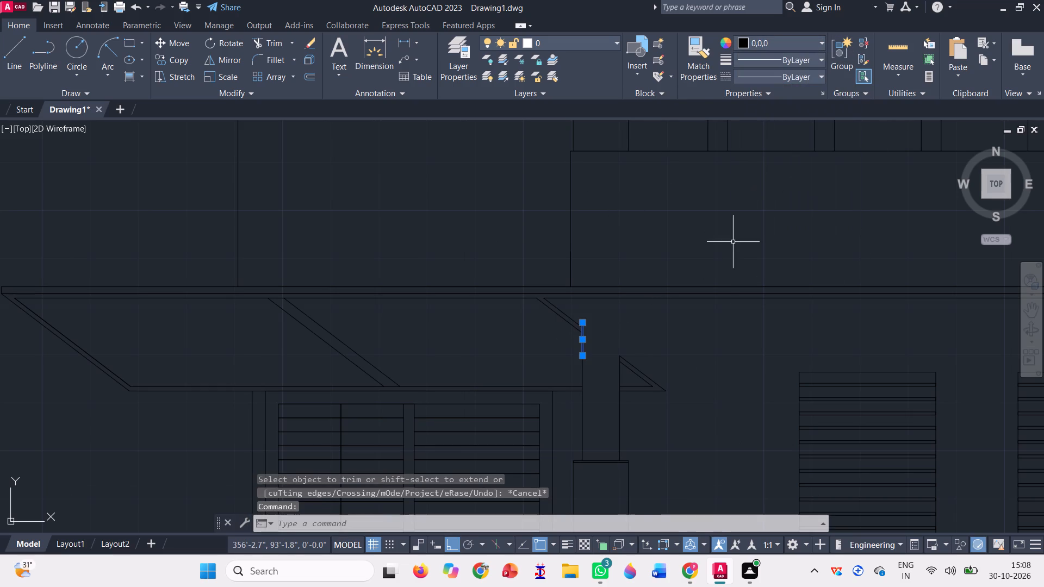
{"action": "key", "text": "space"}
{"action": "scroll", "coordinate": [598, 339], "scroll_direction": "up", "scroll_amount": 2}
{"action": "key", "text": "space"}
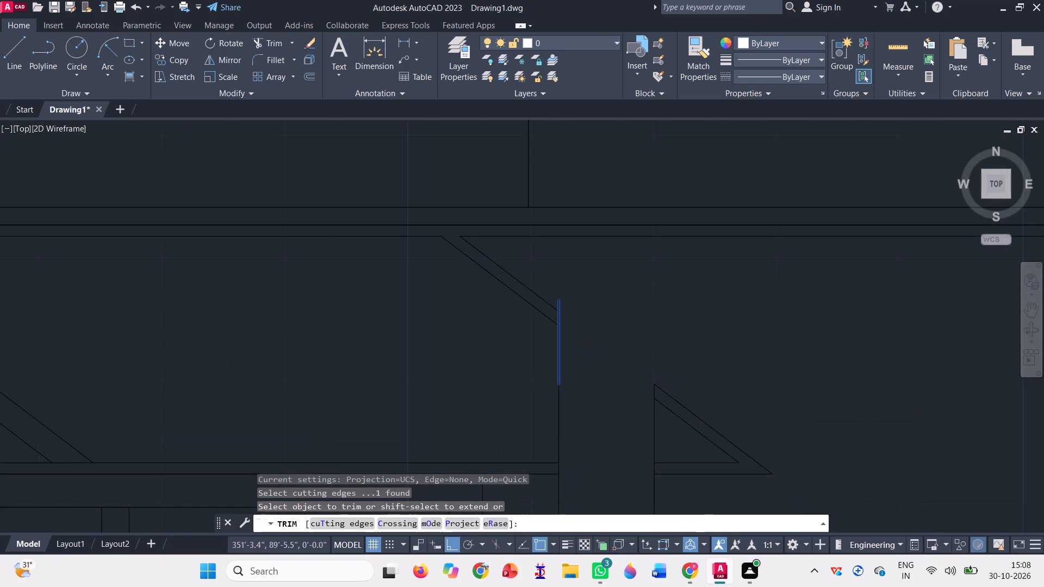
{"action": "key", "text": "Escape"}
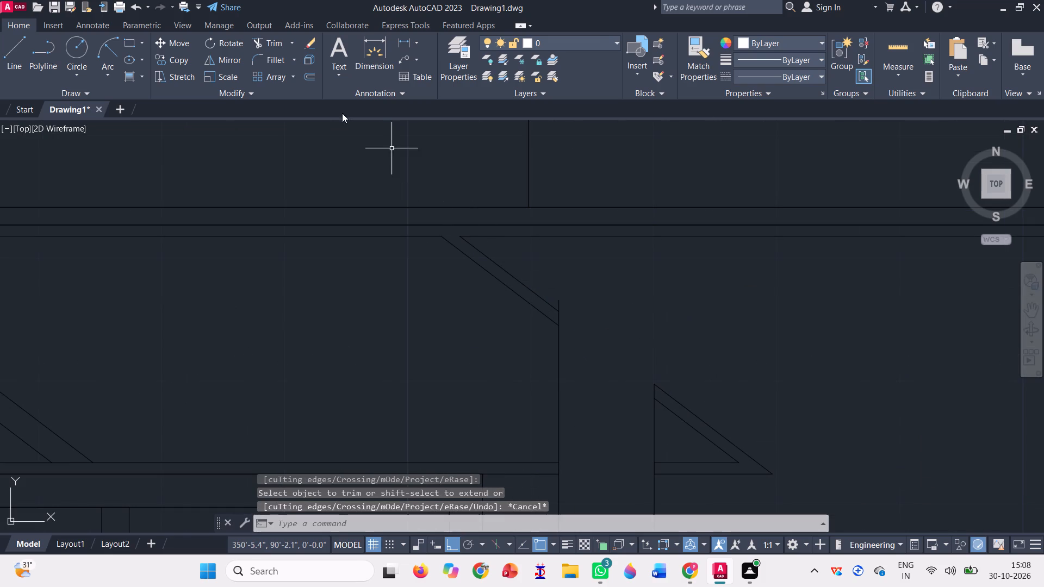
Trim off the short stub of the new vertical line that projects above the canopy's upper sloping edge on the black elevation.
{"action": "left_click", "coordinate": [264, 45]}
{"action": "scroll", "coordinate": [567, 296], "scroll_direction": "up", "scroll_amount": 3}
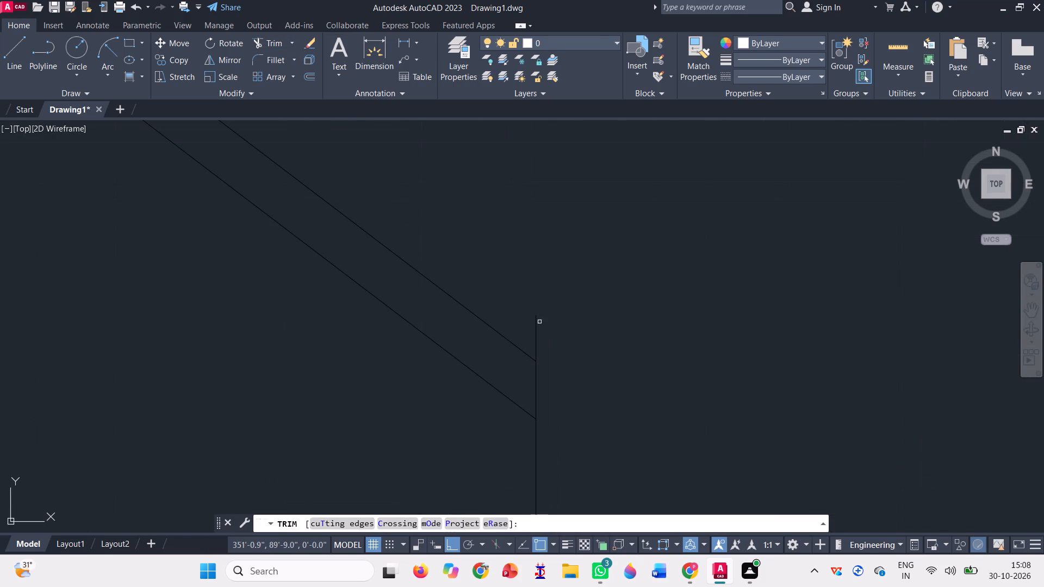
{"action": "left_click", "coordinate": [538, 326]}
{"action": "scroll", "coordinate": [545, 315], "scroll_direction": "down", "scroll_amount": 7}
{"action": "key", "text": "Escape"}
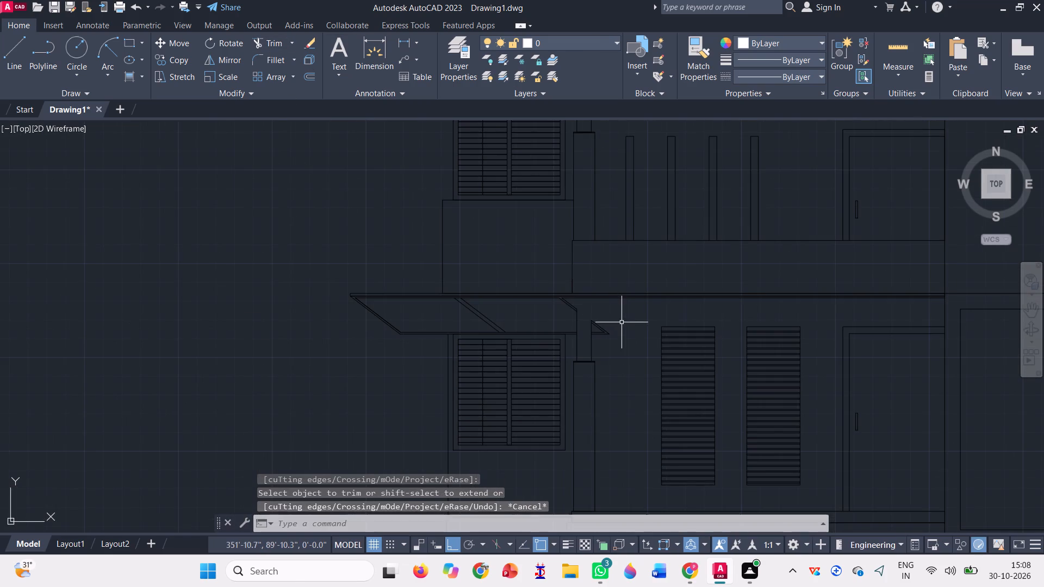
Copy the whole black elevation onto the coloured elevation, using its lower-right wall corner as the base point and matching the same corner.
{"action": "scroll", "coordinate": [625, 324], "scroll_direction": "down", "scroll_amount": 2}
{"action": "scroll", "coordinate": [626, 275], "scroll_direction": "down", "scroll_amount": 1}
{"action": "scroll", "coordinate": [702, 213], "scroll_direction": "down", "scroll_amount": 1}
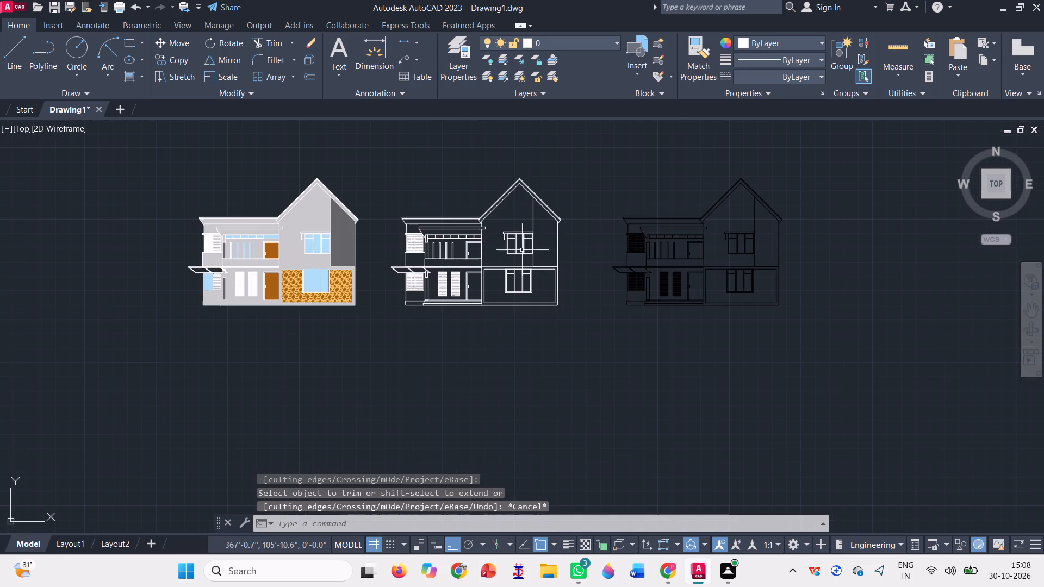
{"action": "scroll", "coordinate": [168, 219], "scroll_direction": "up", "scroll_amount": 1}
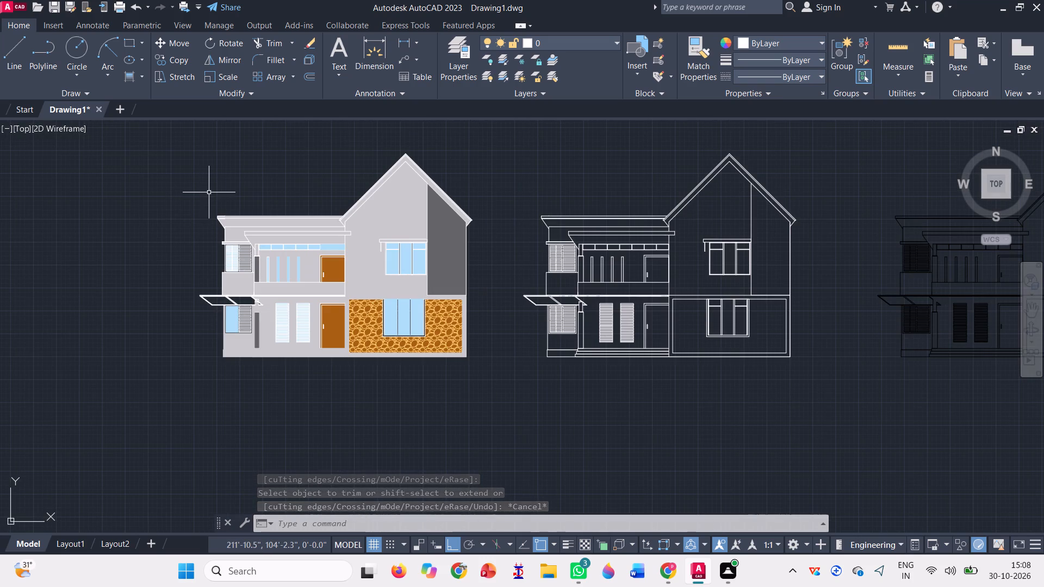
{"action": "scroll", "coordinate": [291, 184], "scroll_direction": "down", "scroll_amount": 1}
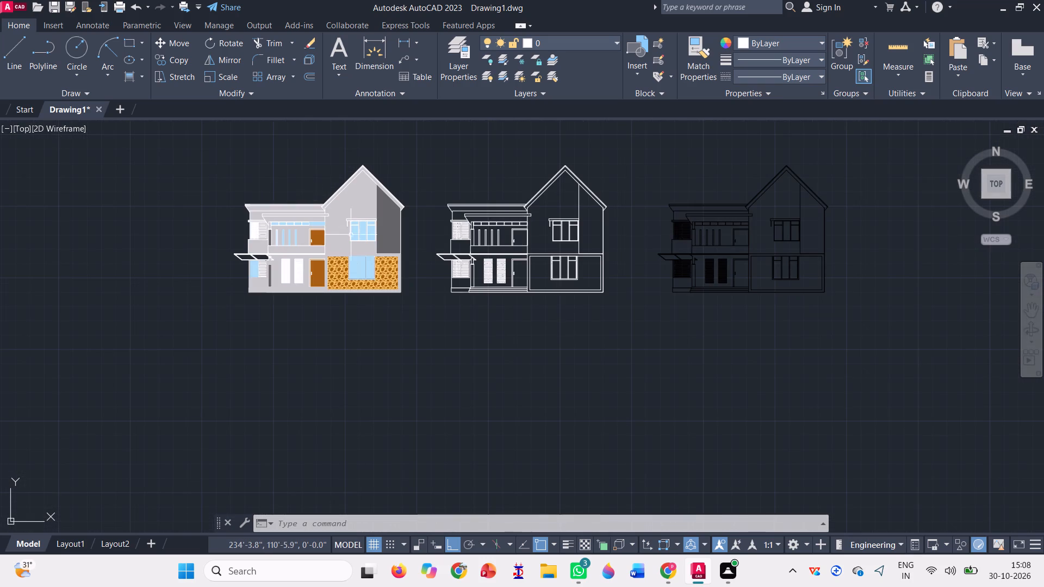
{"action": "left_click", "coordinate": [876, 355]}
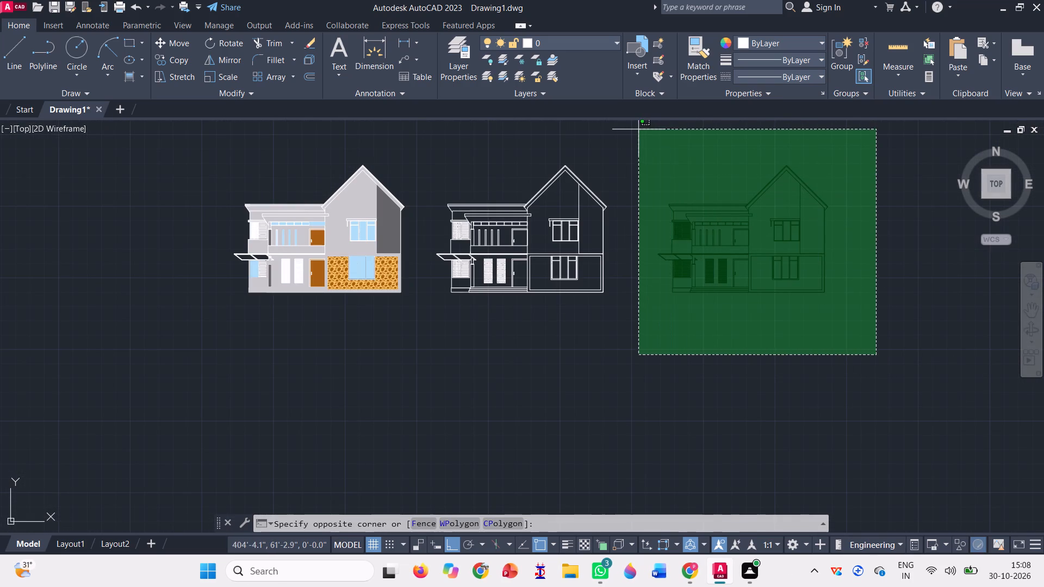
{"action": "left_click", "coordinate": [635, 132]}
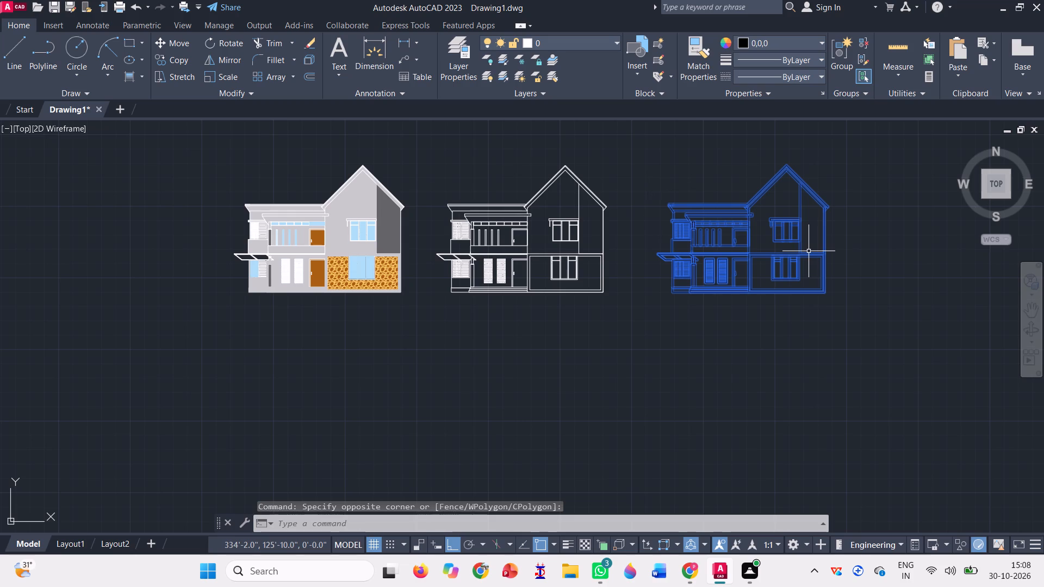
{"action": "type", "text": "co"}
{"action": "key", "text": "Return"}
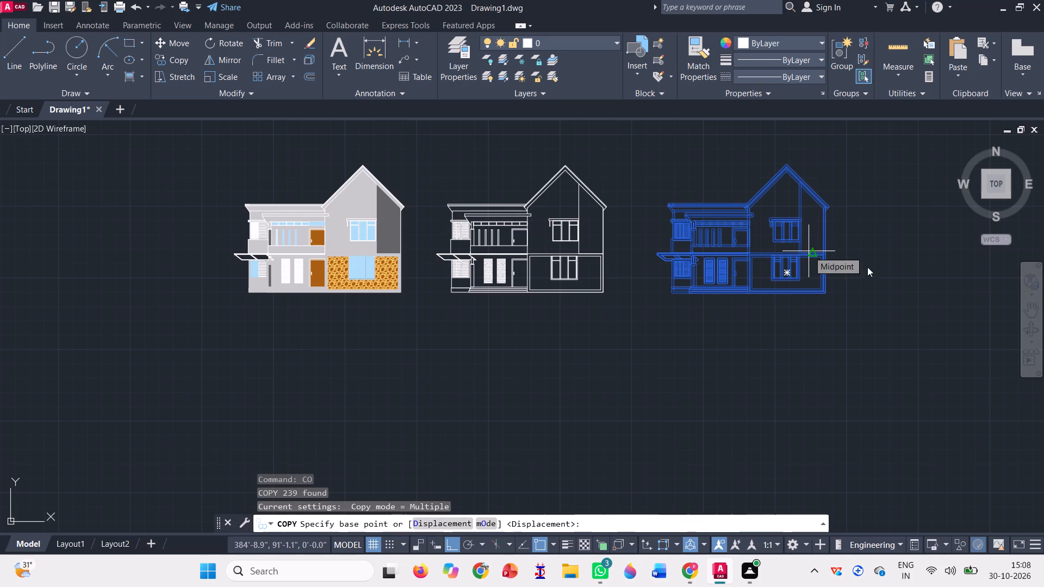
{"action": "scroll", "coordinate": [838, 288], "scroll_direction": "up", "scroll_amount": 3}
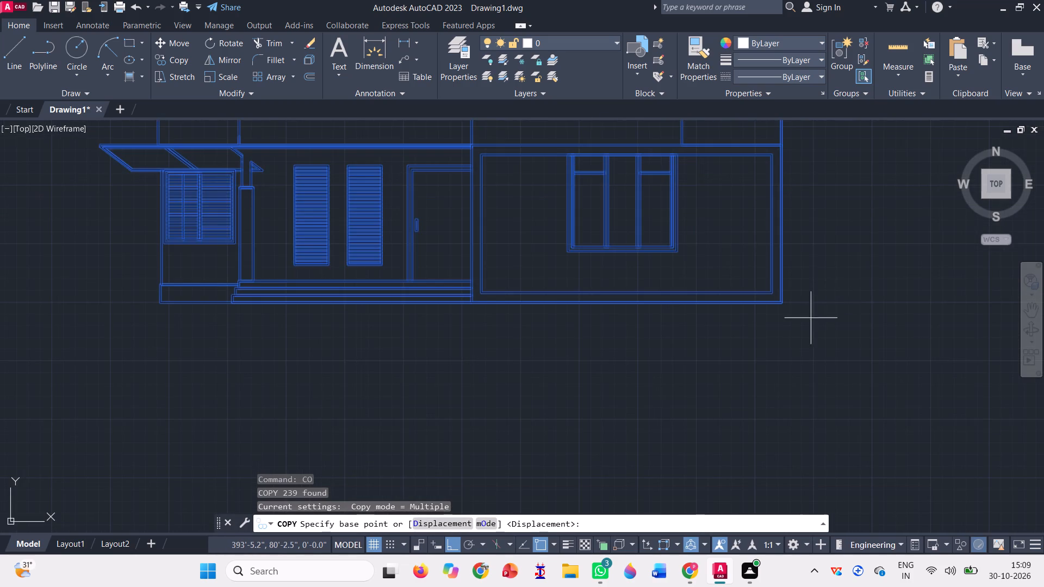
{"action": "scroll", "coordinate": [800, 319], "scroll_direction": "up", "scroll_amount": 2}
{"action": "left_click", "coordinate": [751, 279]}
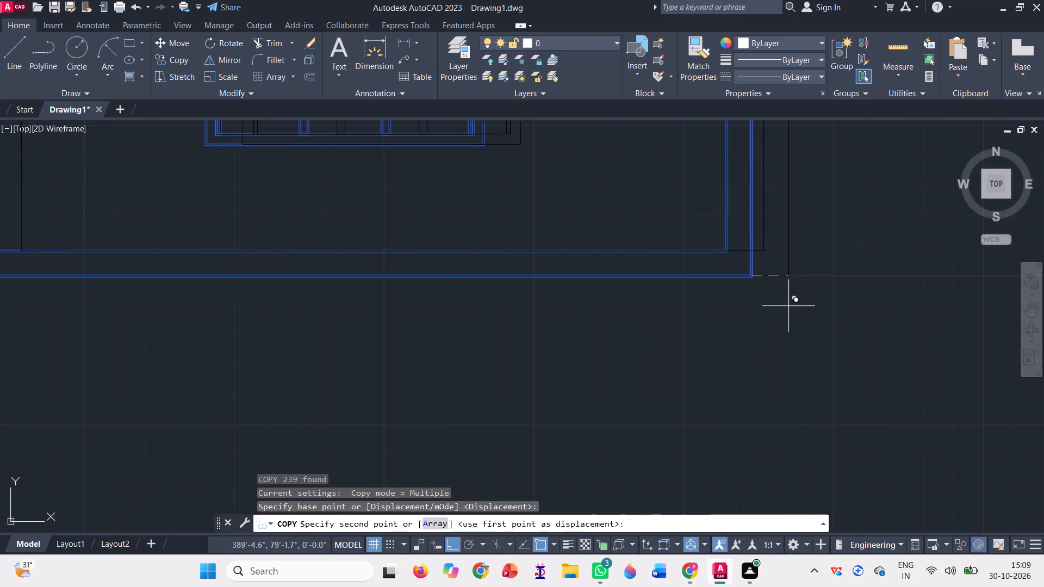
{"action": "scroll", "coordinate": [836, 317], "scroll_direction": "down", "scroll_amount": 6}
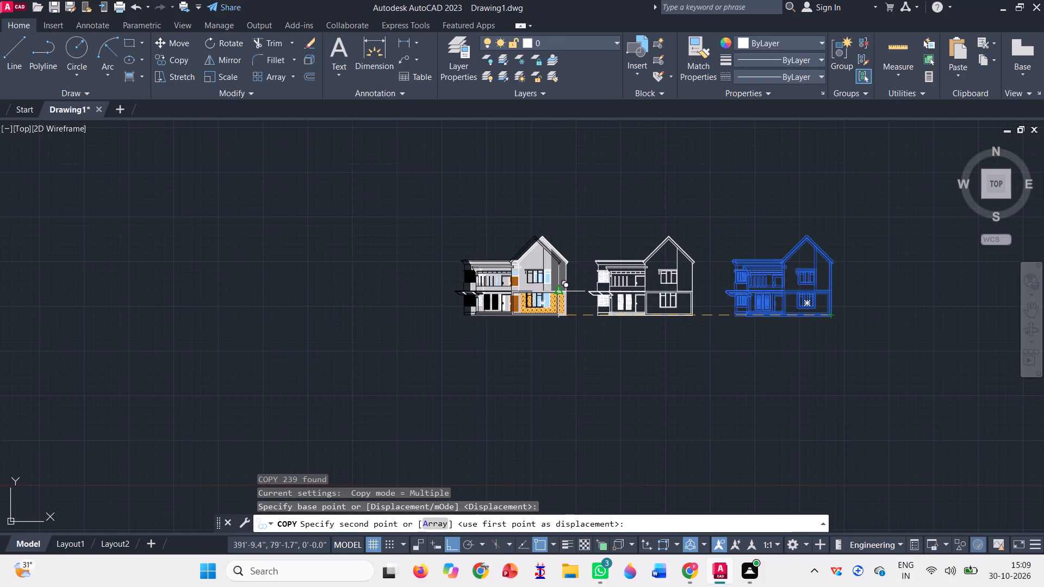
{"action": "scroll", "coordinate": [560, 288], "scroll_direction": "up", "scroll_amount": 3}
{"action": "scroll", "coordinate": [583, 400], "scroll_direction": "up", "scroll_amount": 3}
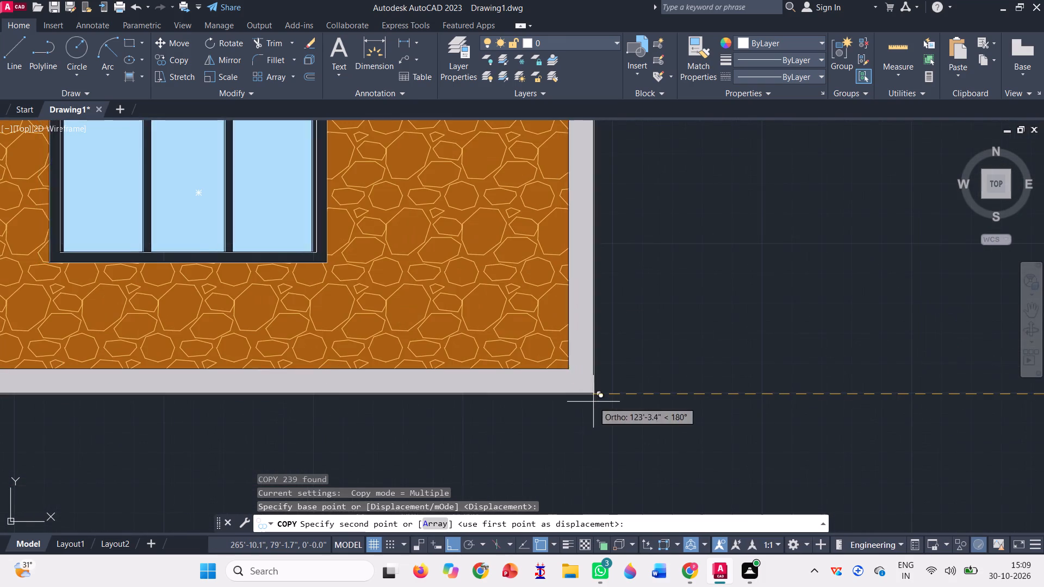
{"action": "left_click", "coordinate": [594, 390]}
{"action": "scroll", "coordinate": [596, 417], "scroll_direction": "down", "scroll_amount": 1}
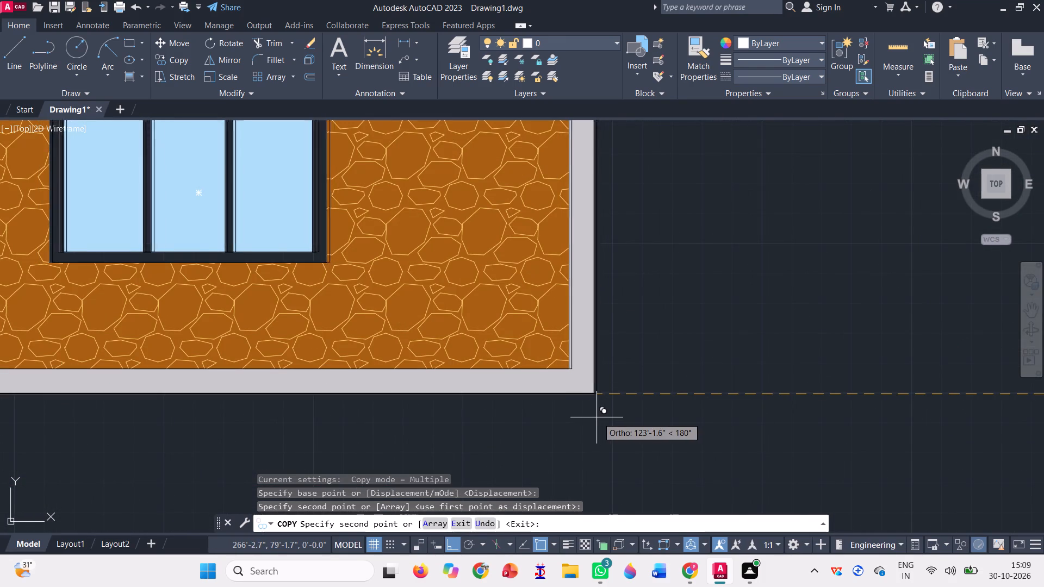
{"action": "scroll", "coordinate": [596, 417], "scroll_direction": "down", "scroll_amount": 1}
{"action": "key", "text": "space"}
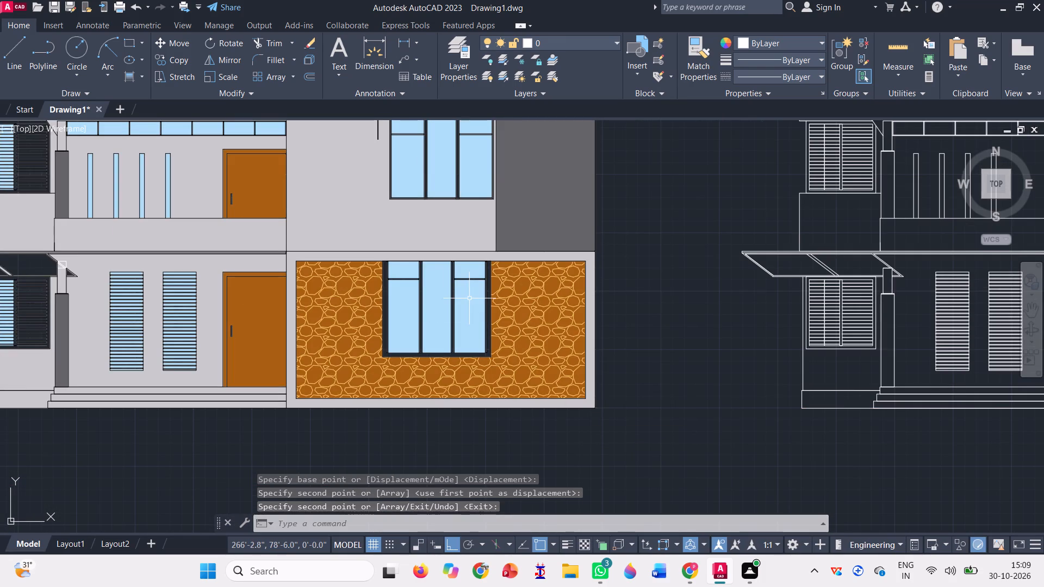
Examine how the overlaid black linework fits the coloured elevation around its windows, door, column and roof.
{"action": "scroll", "coordinate": [450, 300], "scroll_direction": "up", "scroll_amount": 3}
{"action": "scroll", "coordinate": [455, 310], "scroll_direction": "down", "scroll_amount": 5}
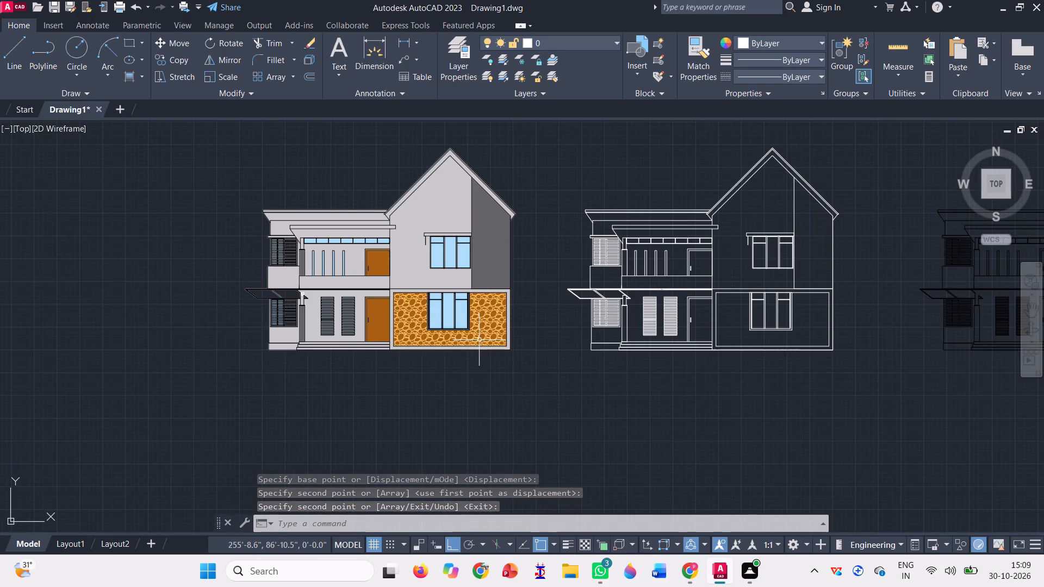
{"action": "scroll", "coordinate": [420, 236], "scroll_direction": "up", "scroll_amount": 4}
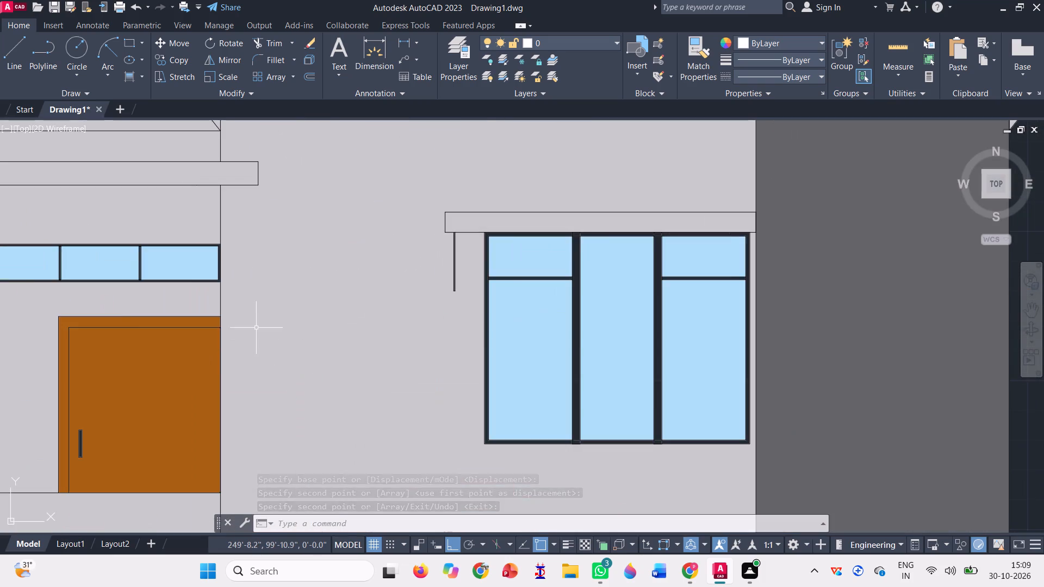
{"action": "scroll", "coordinate": [256, 323], "scroll_direction": "down", "scroll_amount": 3}
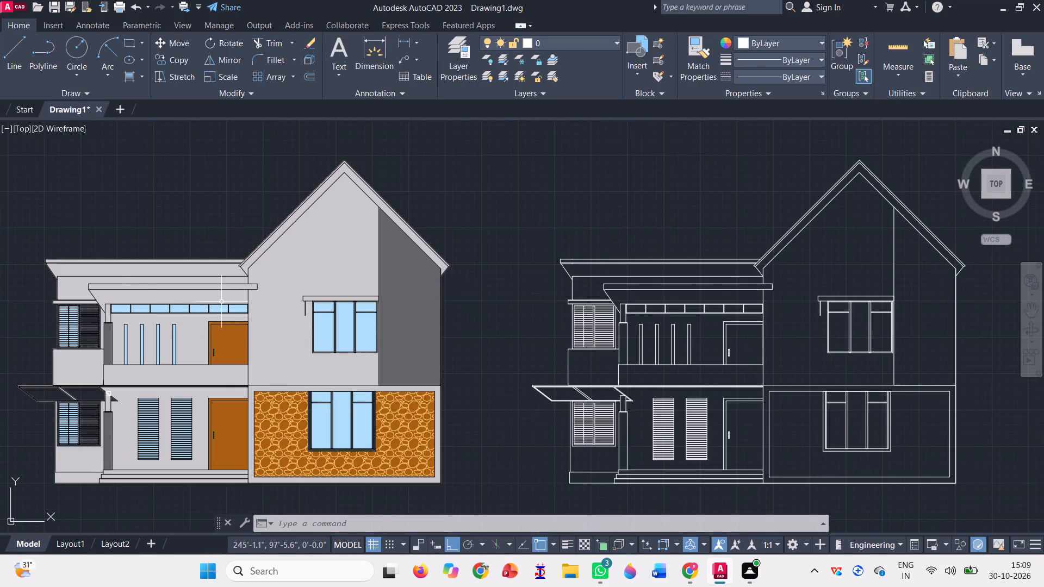
{"action": "scroll", "coordinate": [220, 302], "scroll_direction": "down", "scroll_amount": 1}
{"action": "scroll", "coordinate": [142, 328], "scroll_direction": "up", "scroll_amount": 6}
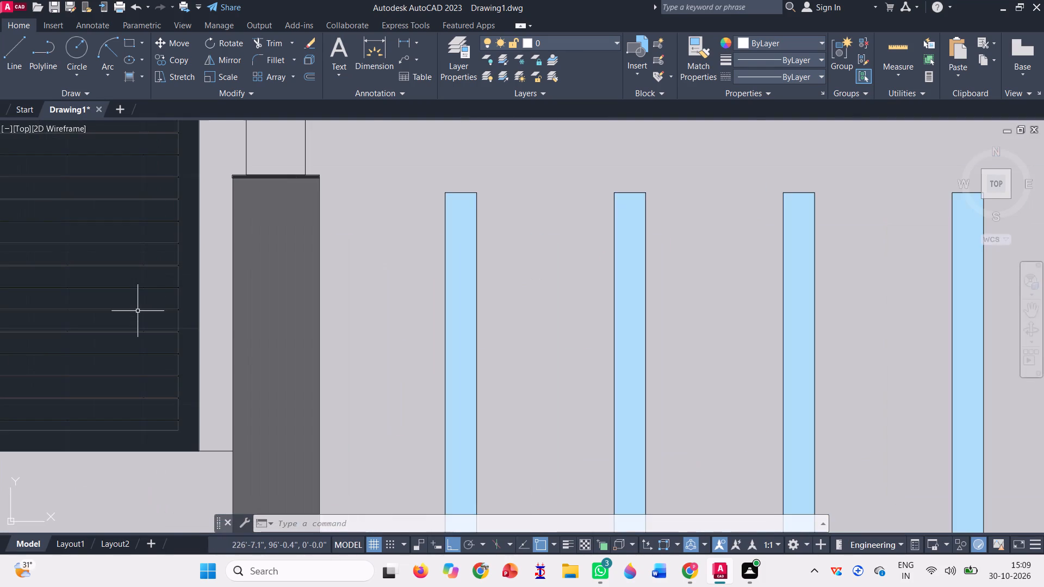
{"action": "scroll", "coordinate": [138, 311], "scroll_direction": "down", "scroll_amount": 6}
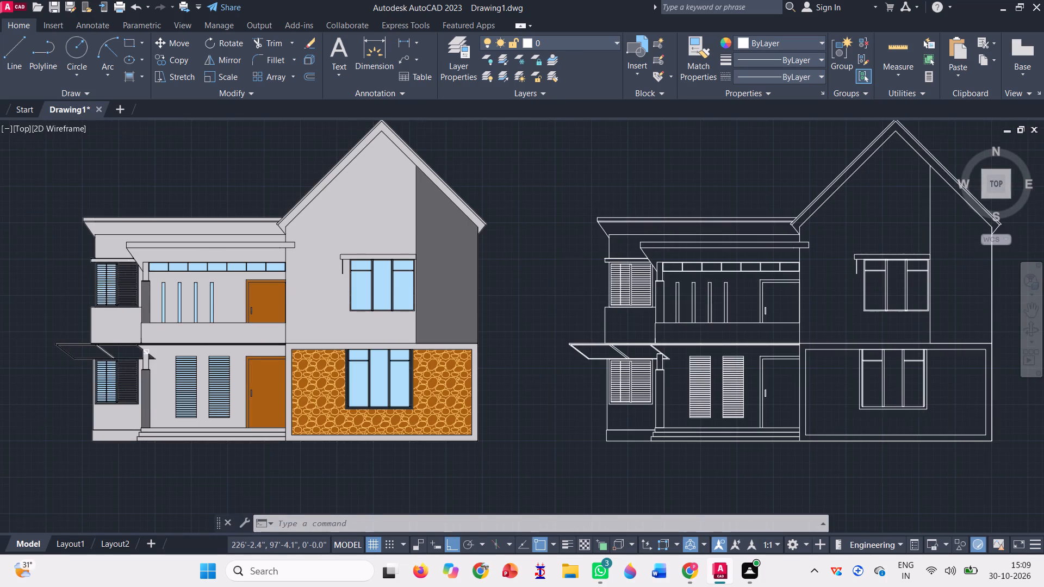
{"action": "scroll", "coordinate": [127, 284], "scroll_direction": "down", "scroll_amount": 1}
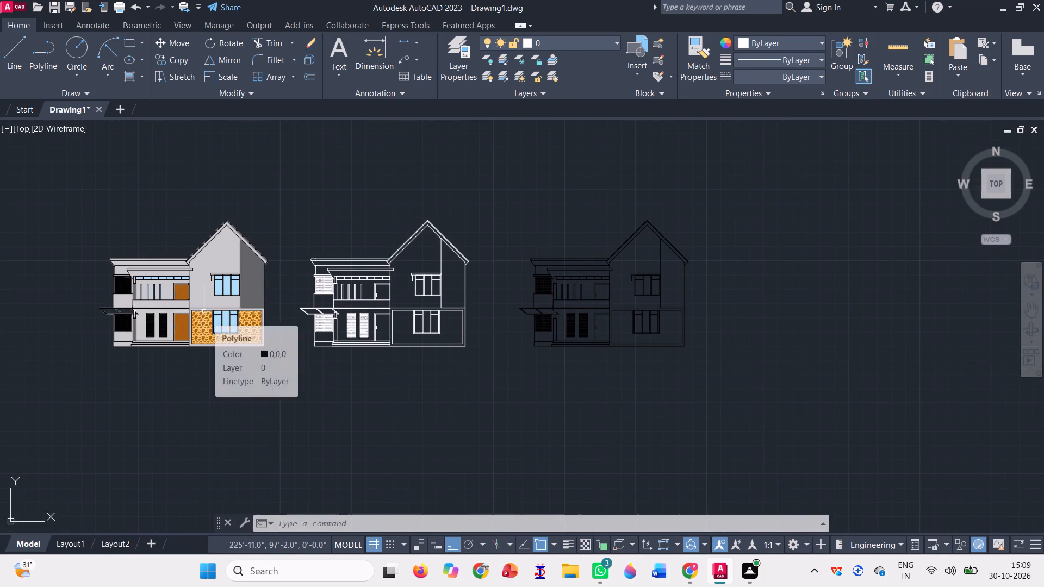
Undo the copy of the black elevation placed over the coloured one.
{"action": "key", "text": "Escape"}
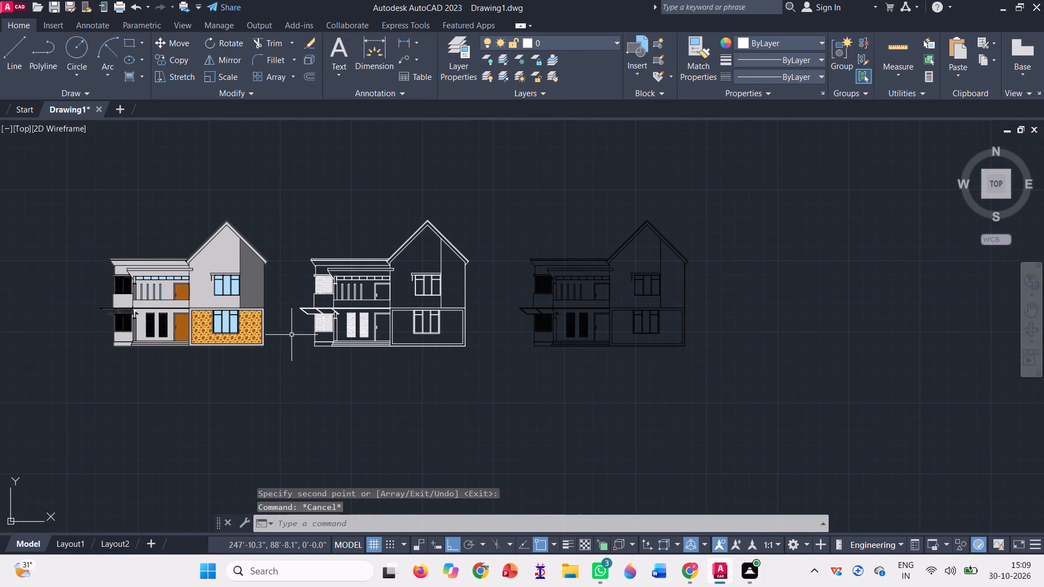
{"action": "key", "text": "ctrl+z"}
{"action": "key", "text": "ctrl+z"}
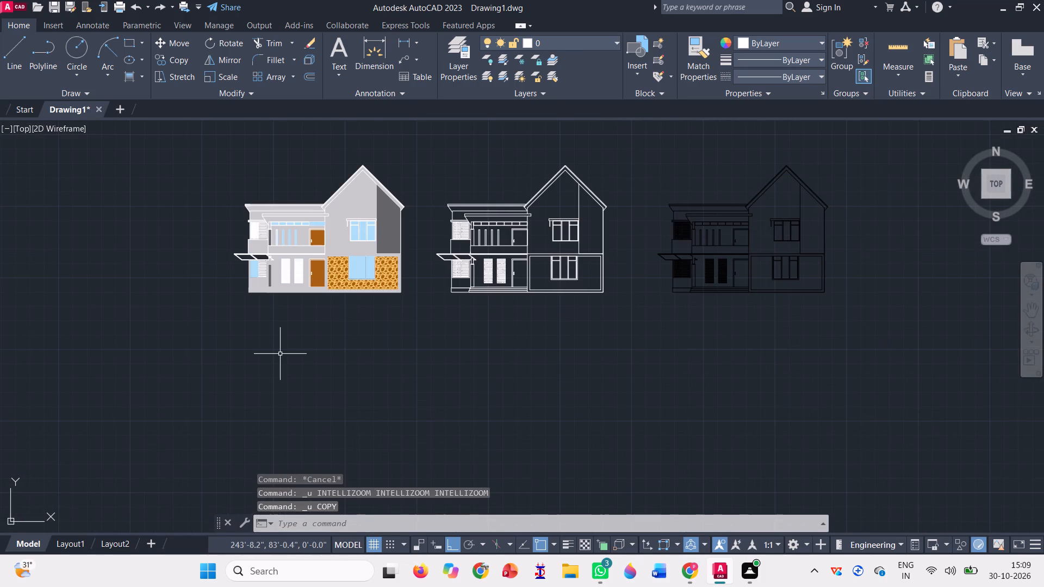
Copy the entire black elevation again from its lower-right wall corner to the coloured elevation's matching lower-right corner.
{"action": "scroll", "coordinate": [251, 215], "scroll_direction": "up", "scroll_amount": 4}
{"action": "scroll", "coordinate": [248, 270], "scroll_direction": "up", "scroll_amount": 2}
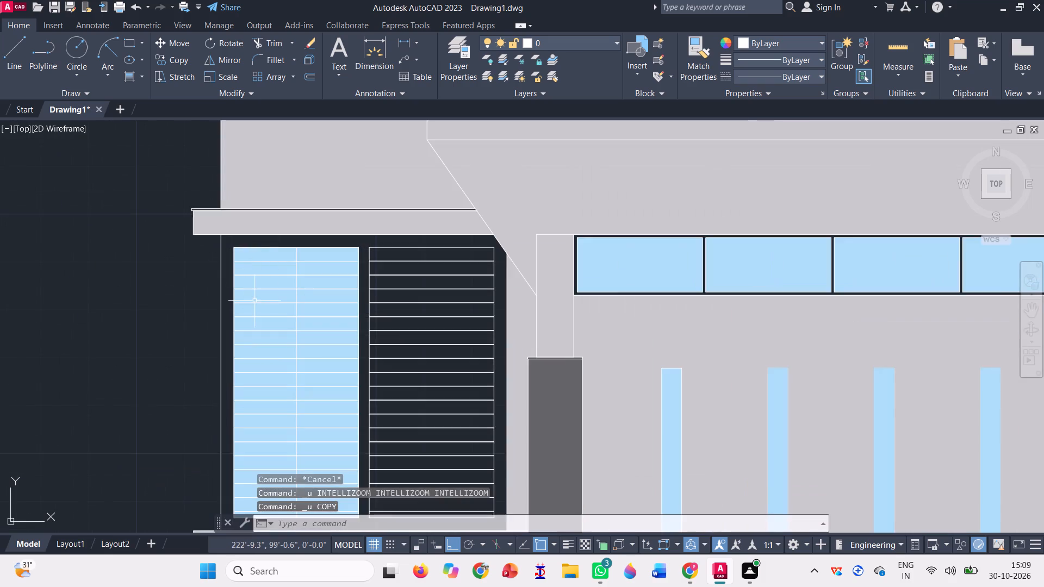
{"action": "scroll", "coordinate": [254, 301], "scroll_direction": "down", "scroll_amount": 5}
{"action": "scroll", "coordinate": [329, 273], "scroll_direction": "down", "scroll_amount": 1}
{"action": "left_click", "coordinate": [909, 391]}
{"action": "left_click", "coordinate": [673, 191]}
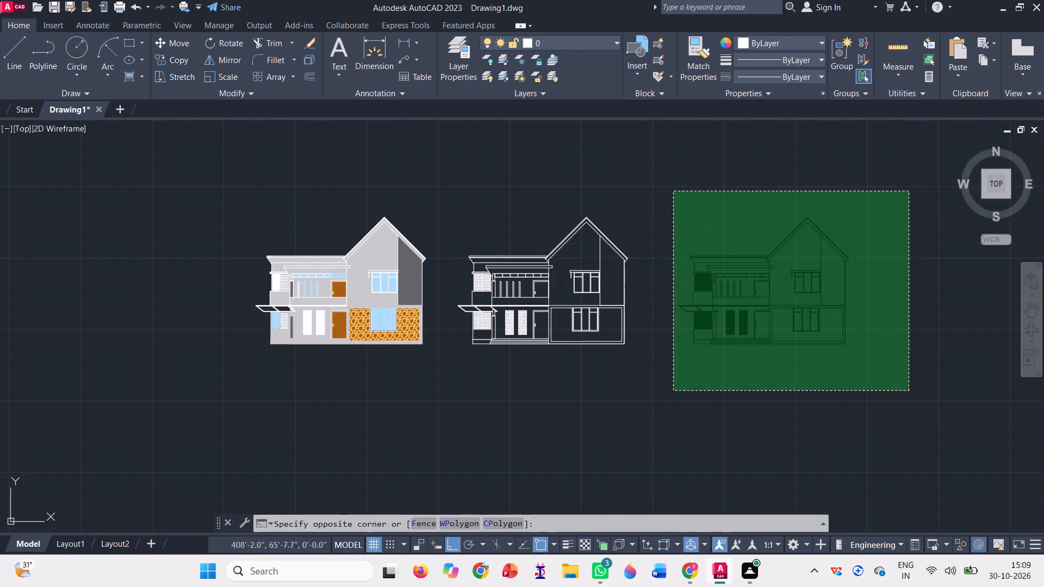
{"action": "type", "text": "co"}
{"action": "key", "text": "space"}
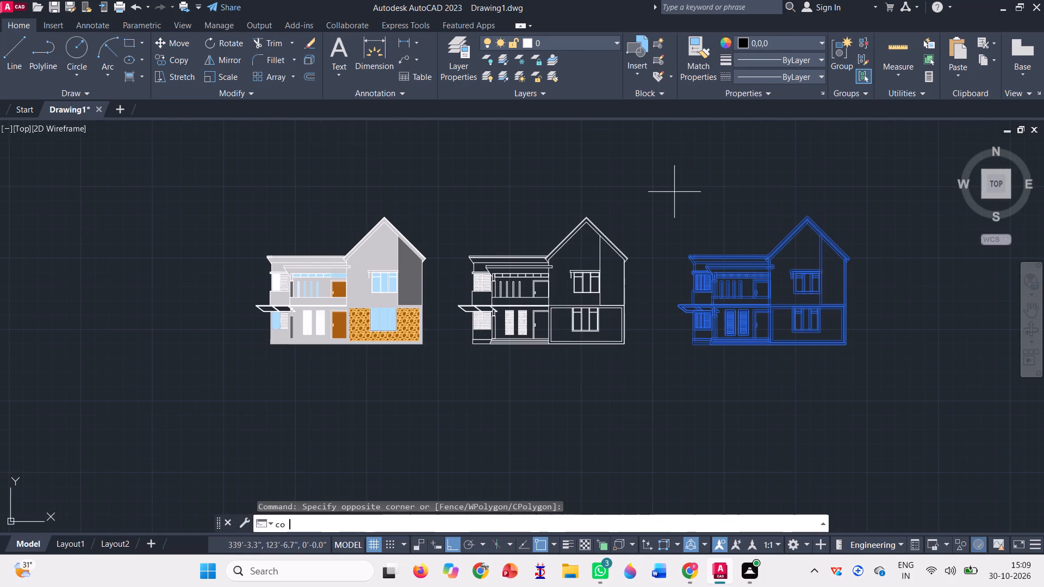
{"action": "scroll", "coordinate": [844, 354], "scroll_direction": "up", "scroll_amount": 3}
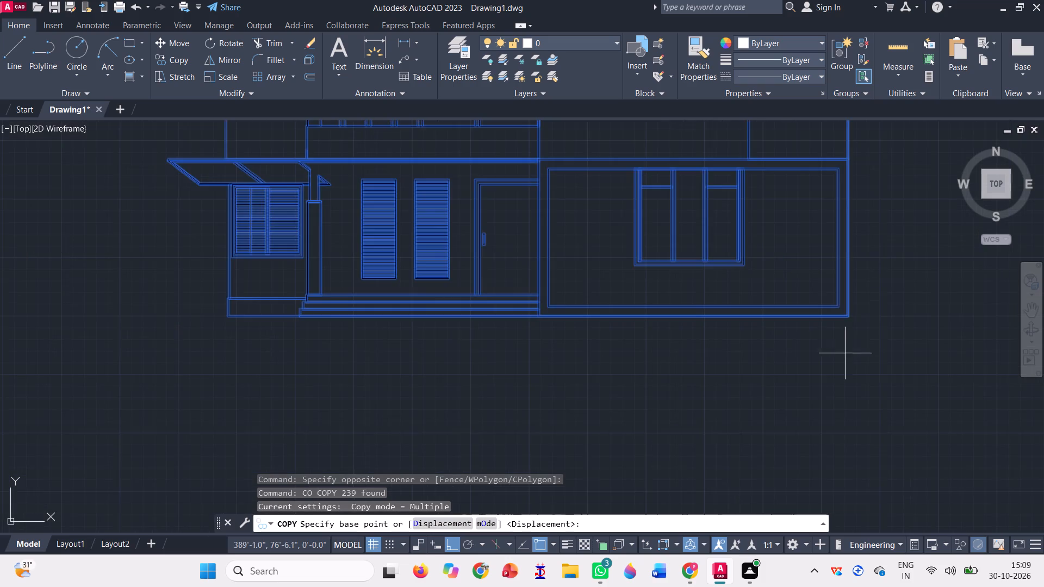
{"action": "scroll", "coordinate": [861, 320], "scroll_direction": "up", "scroll_amount": 3}
{"action": "left_click", "coordinate": [813, 304]}
{"action": "scroll", "coordinate": [879, 317], "scroll_direction": "down", "scroll_amount": 1}
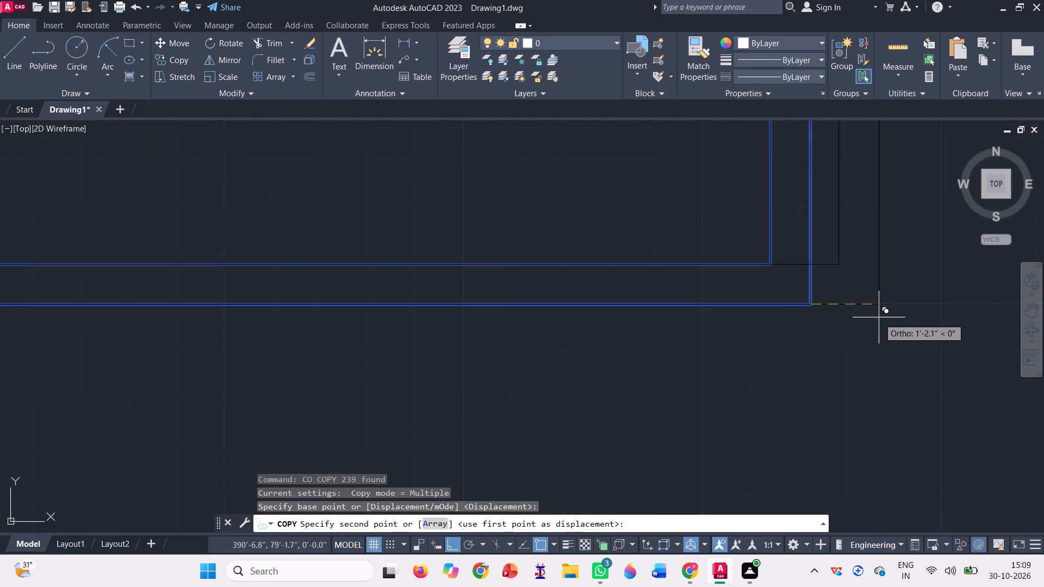
{"action": "scroll", "coordinate": [879, 317], "scroll_direction": "down", "scroll_amount": 5}
{"action": "scroll", "coordinate": [453, 322], "scroll_direction": "up", "scroll_amount": 3}
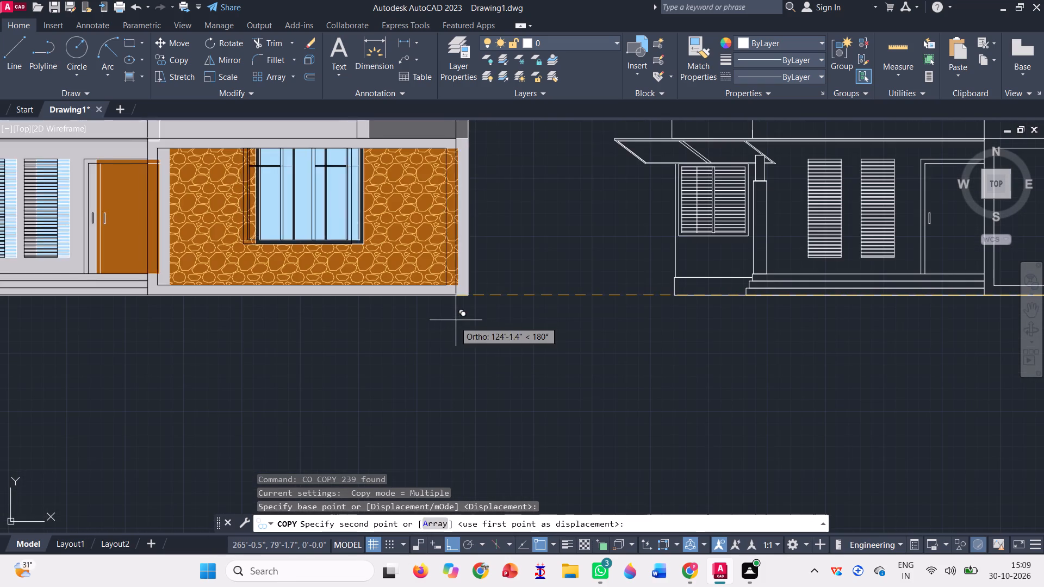
{"action": "left_click", "coordinate": [467, 297]}
{"action": "scroll", "coordinate": [459, 322], "scroll_direction": "down", "scroll_amount": 3}
{"action": "key", "text": "space"}
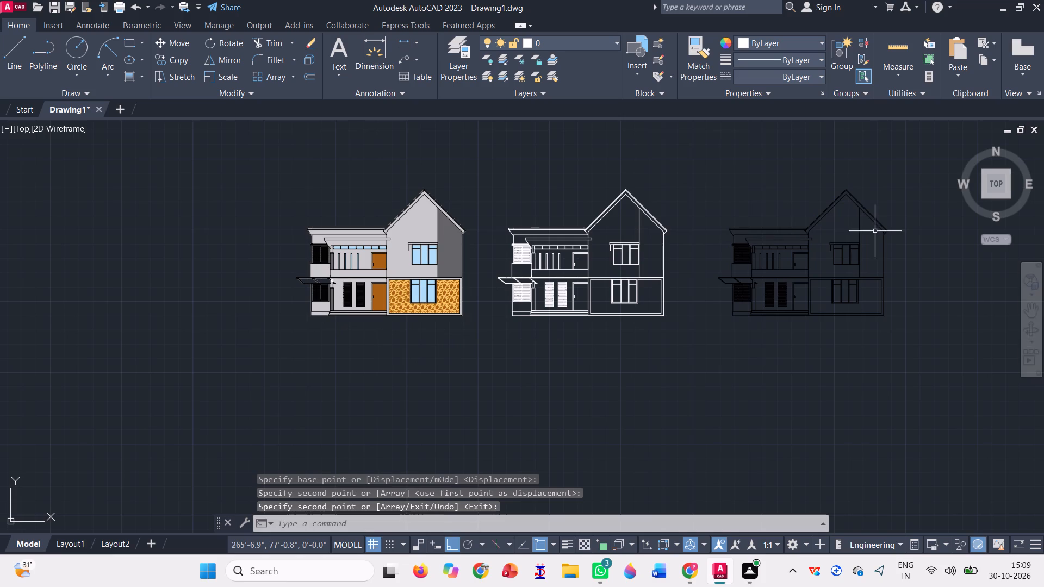
Erase the original black elevation standing beyond the white elevation.
{"action": "left_click", "coordinate": [954, 357]}
{"action": "left_click", "coordinate": [711, 174]}
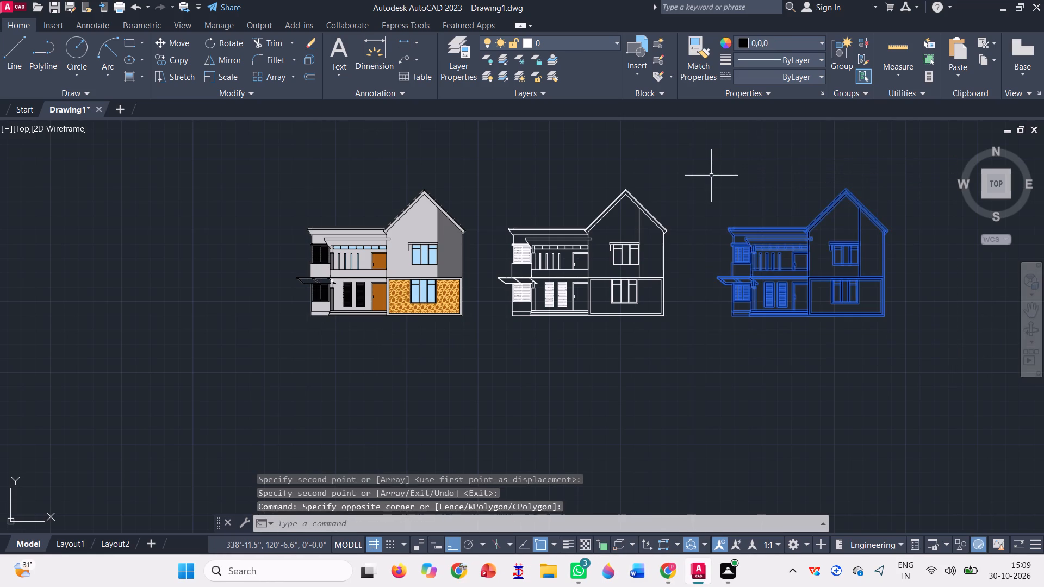
{"action": "key", "text": "Delete"}
Inspect the coloured elevation with its black linework, then examine the entrance-side canopy up close.
{"action": "scroll", "coordinate": [543, 163], "scroll_direction": "up", "scroll_amount": 1}
{"action": "scroll", "coordinate": [268, 242], "scroll_direction": "up", "scroll_amount": 1}
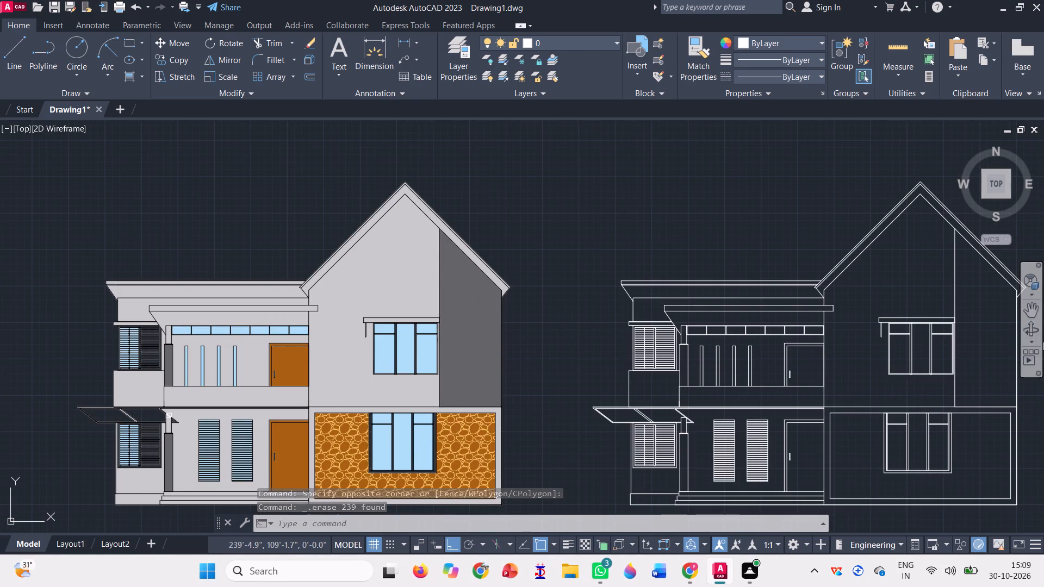
{"action": "left_click", "coordinate": [1036, 309]}
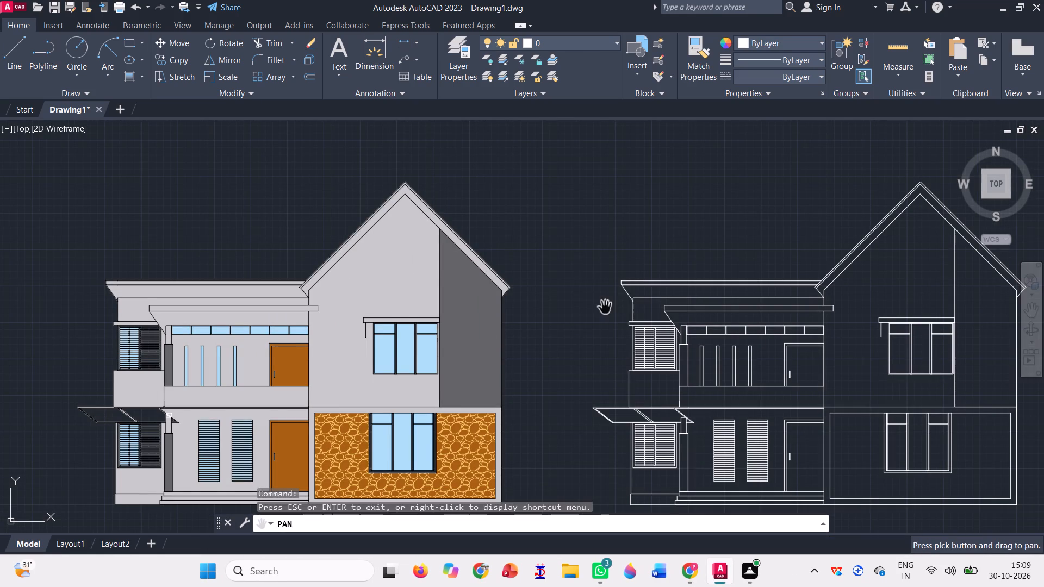
{"action": "left_click_drag", "start_coordinate": [602, 305], "coordinate": [552, 273]}
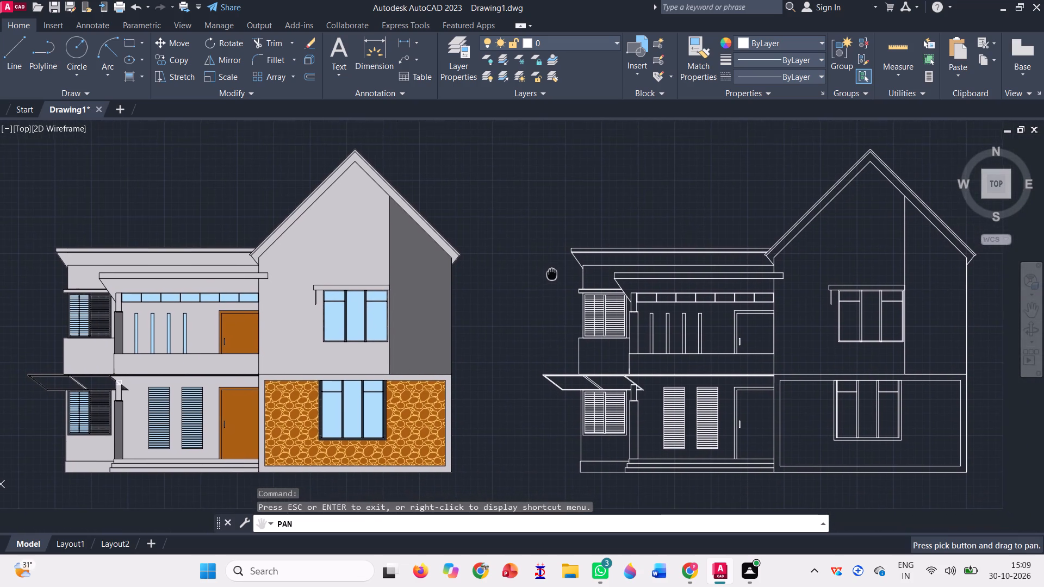
{"action": "left_click_drag", "start_coordinate": [552, 273], "coordinate": [548, 271]}
{"action": "key", "text": "Escape"}
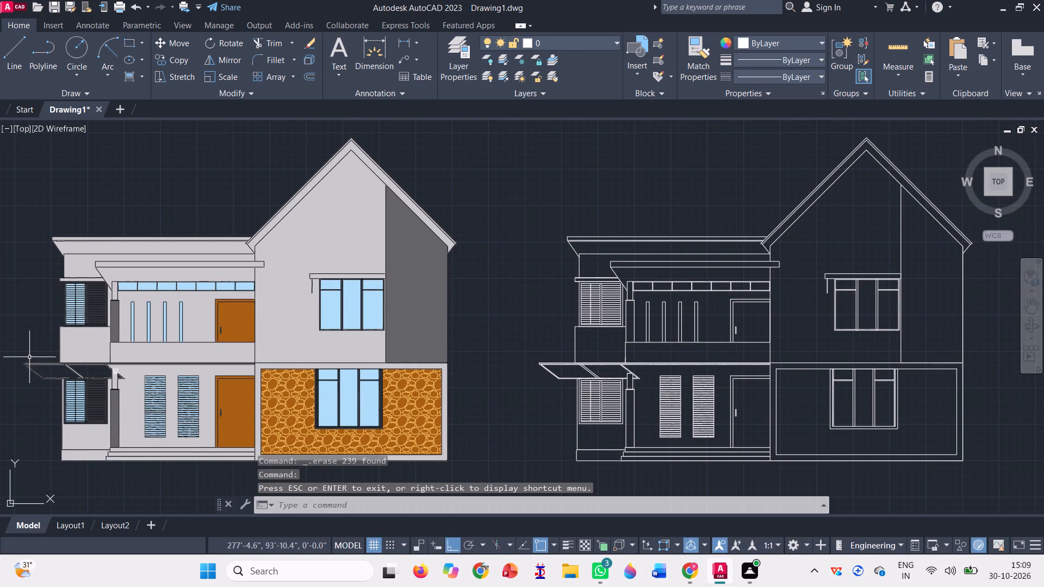
{"action": "scroll", "coordinate": [34, 359], "scroll_direction": "up", "scroll_amount": 6}
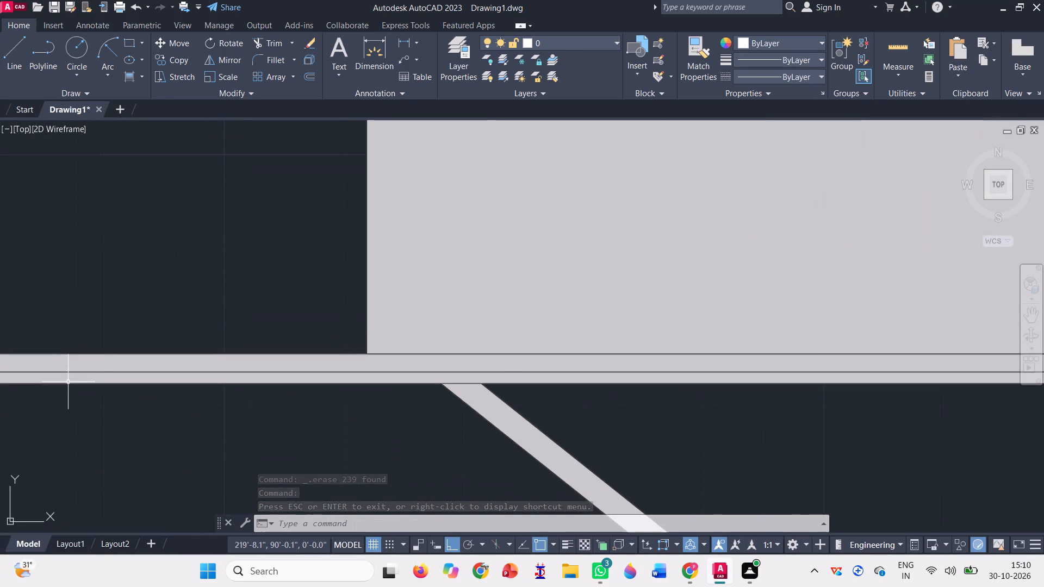
Review the finished coloured elevation alongside the white line elevation, with both houses fully in view.
{"action": "left_click", "coordinate": [81, 367]}
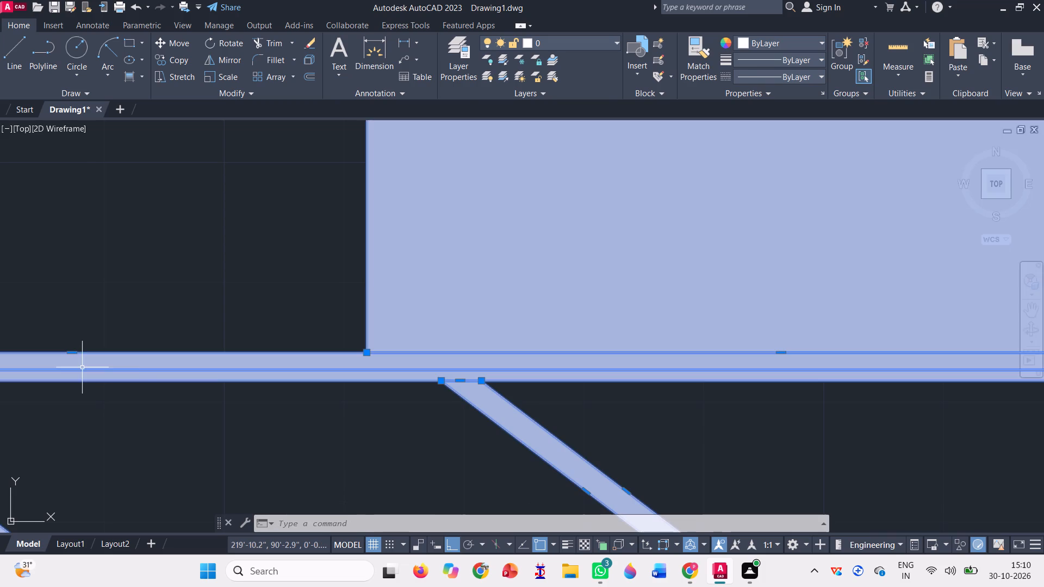
{"action": "key", "text": "Escape"}
{"action": "scroll", "coordinate": [180, 332], "scroll_direction": "down", "scroll_amount": 7}
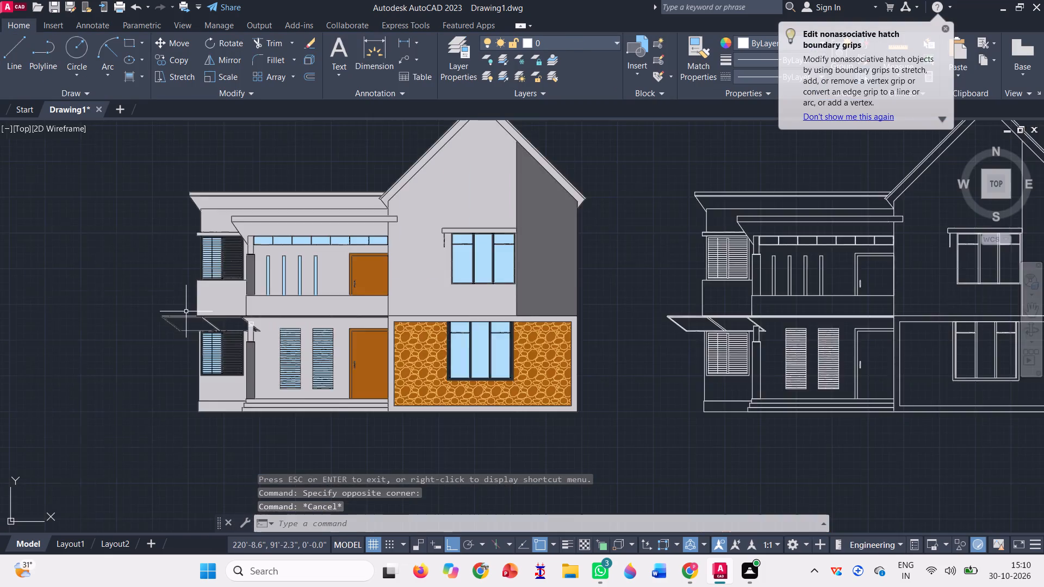
{"action": "scroll", "coordinate": [186, 308], "scroll_direction": "down", "scroll_amount": 1}
{"action": "scroll", "coordinate": [495, 222], "scroll_direction": "up", "scroll_amount": 1}
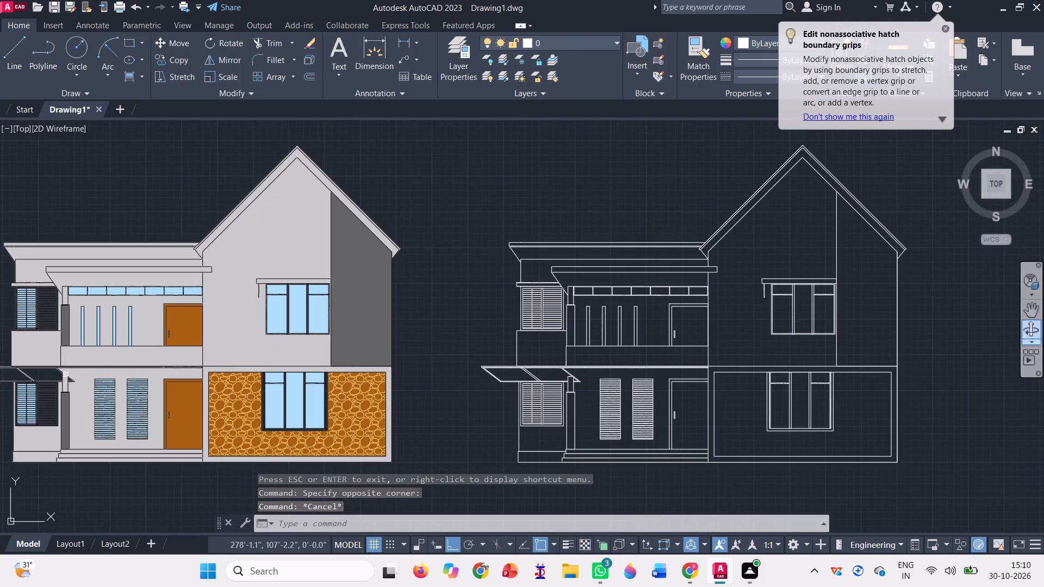
{"action": "left_click", "coordinate": [1039, 309]}
{"action": "left_click_drag", "start_coordinate": [589, 344], "coordinate": [623, 351]}
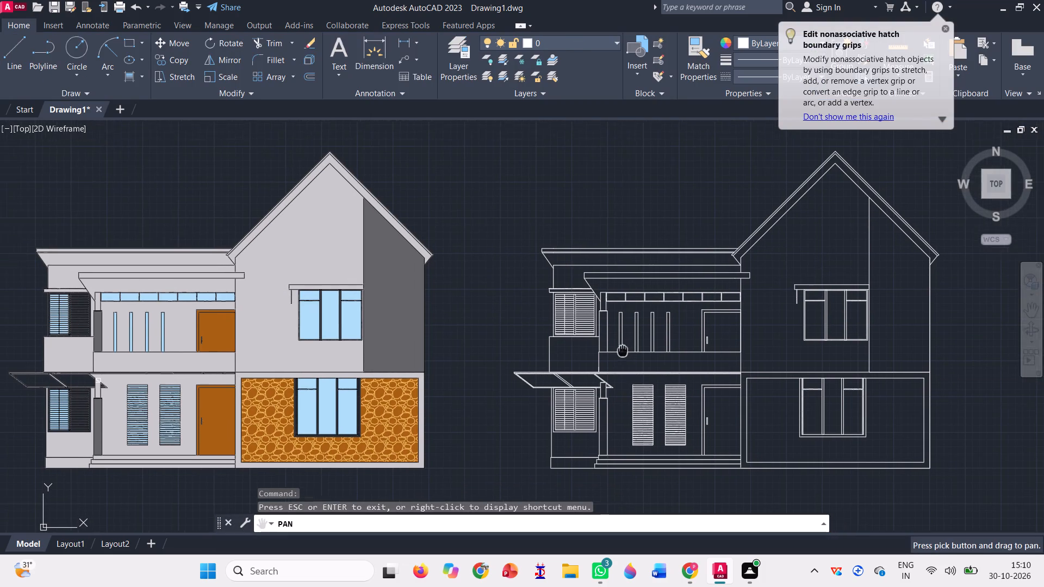
{"action": "left_click_drag", "start_coordinate": [623, 351], "coordinate": [635, 351]}
{"action": "key", "text": "Escape"}
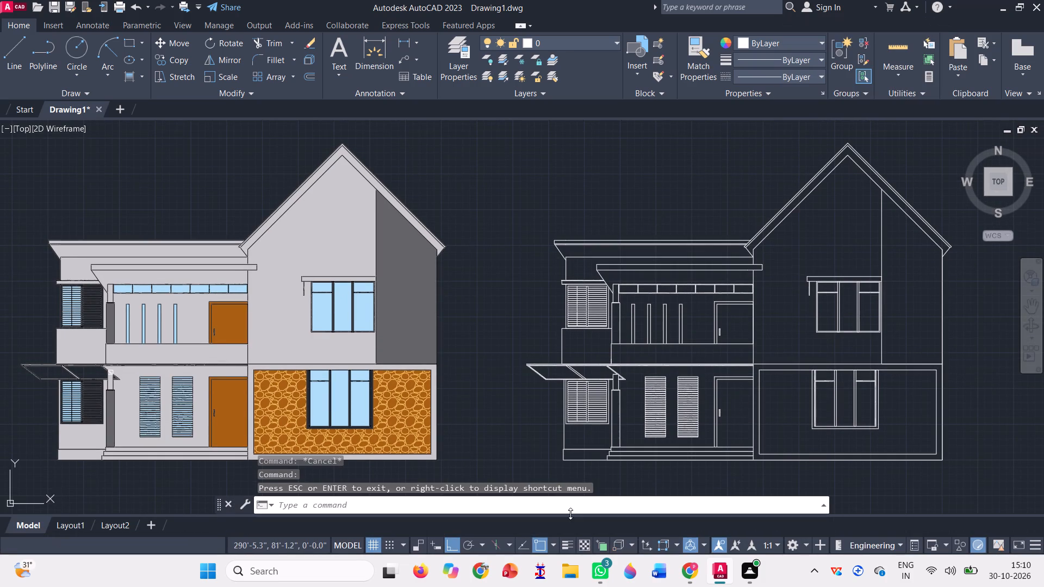
Turn off command log recording with LOGFILEOFF.
{"action": "left_click", "coordinate": [570, 512]}
{"action": "type", "text": "log"}
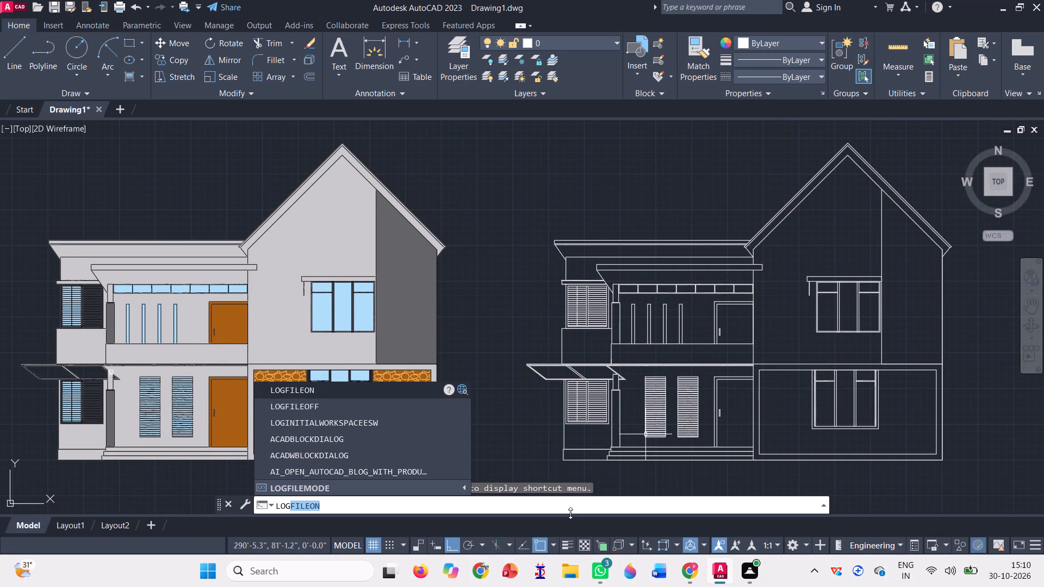
{"action": "key", "text": "Down"}
{"action": "key", "text": "Return"}
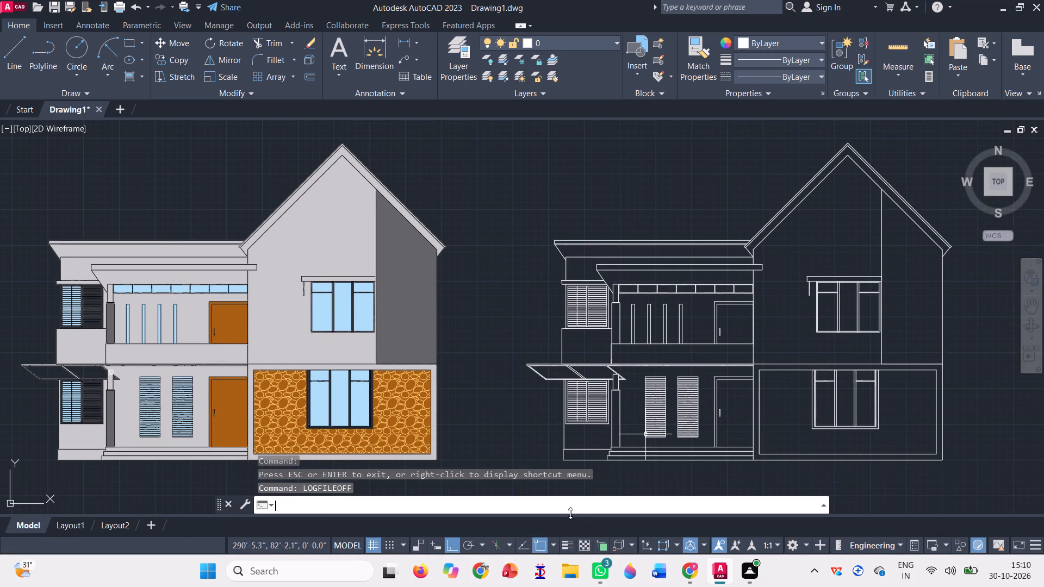
Save the drawing in Documents as Modern G+1 Contemporary Residential House Design.
{"action": "key", "text": "ctrl+s"}
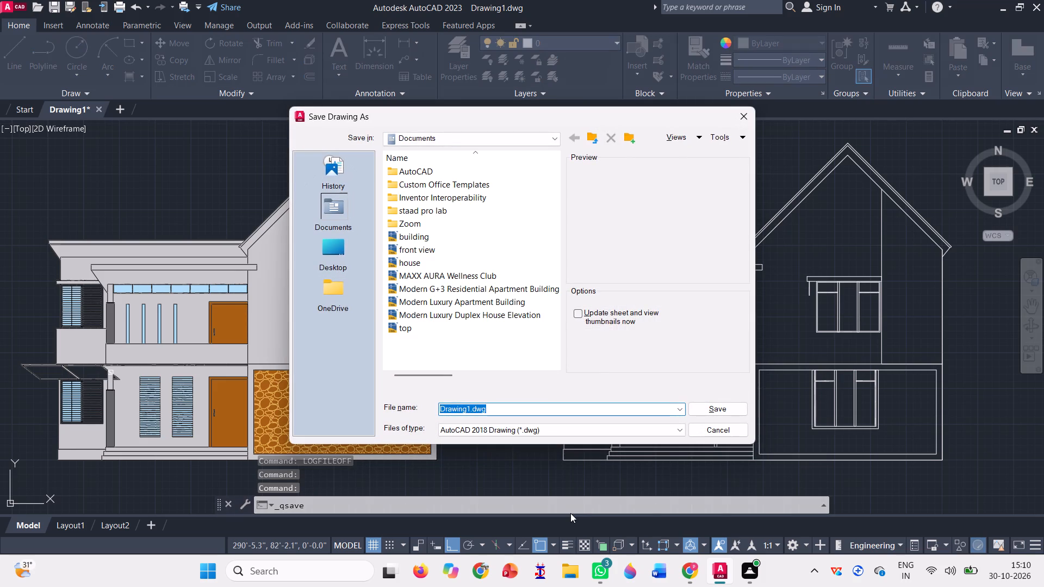
{"action": "key", "text": "BackSpace"}
{"action": "key", "text": "ctrl+v"}
{"action": "key", "text": "Return"}
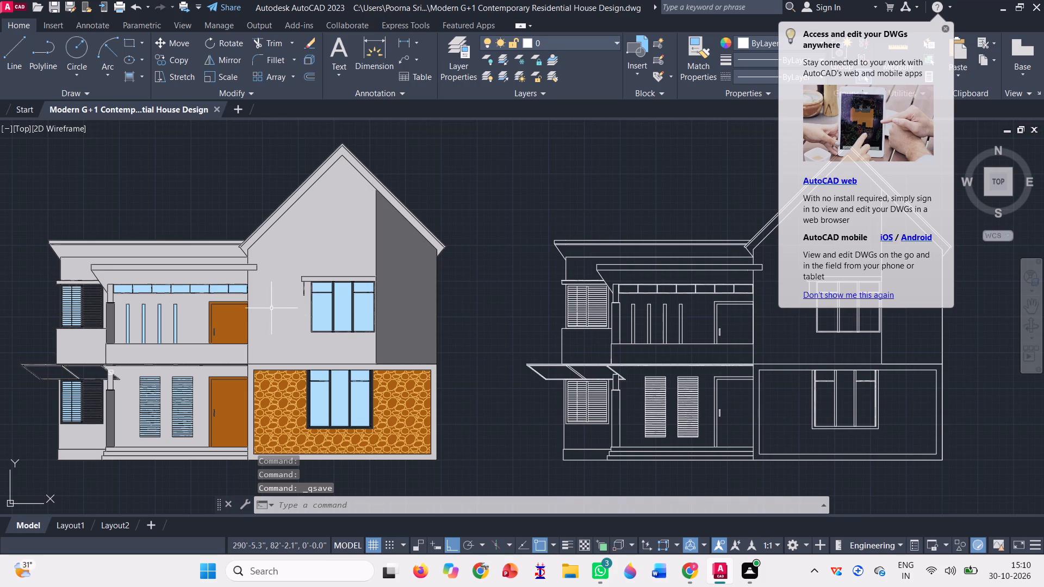
Plot the displayed elevations to PDF with AutoCAD PDF (Smallest File).pc3 in landscape orientation, applying these settings to the layout.
{"action": "left_click", "coordinate": [122, 1]}
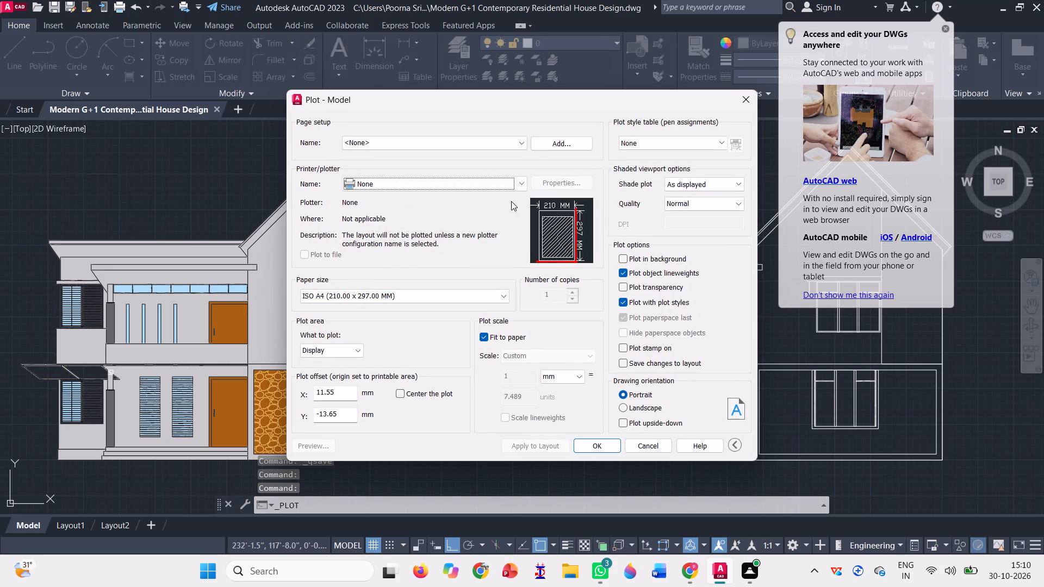
{"action": "left_click", "coordinate": [518, 182]}
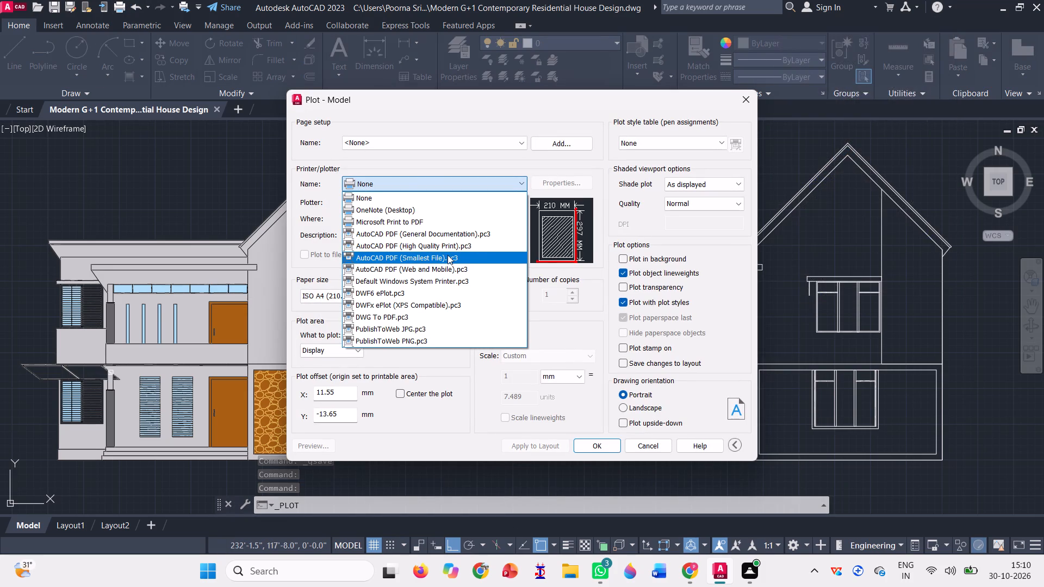
{"action": "left_click", "coordinate": [448, 255]}
{"action": "left_click", "coordinate": [623, 407]}
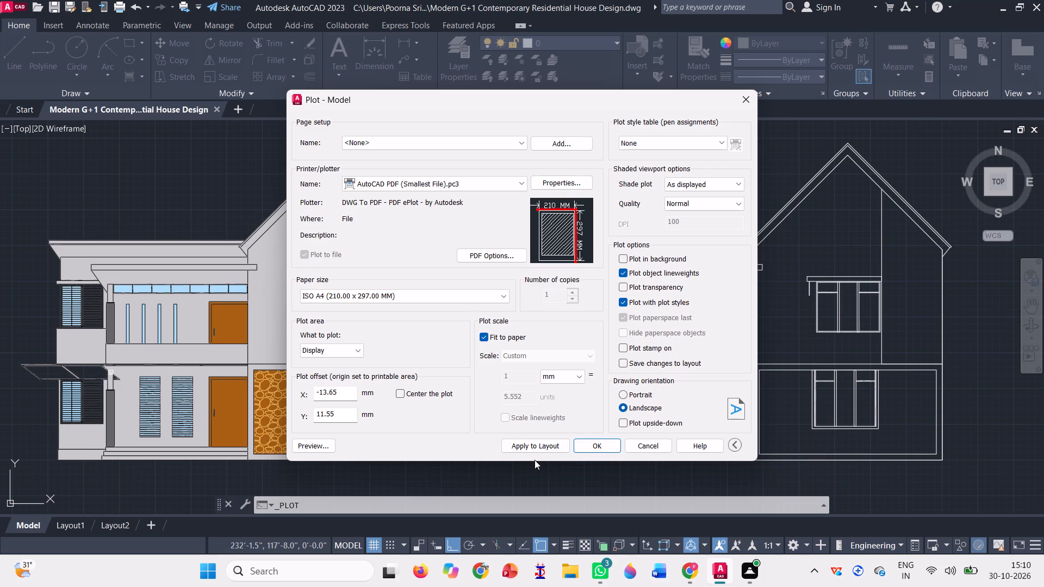
{"action": "left_click", "coordinate": [535, 460]}
{"action": "left_click", "coordinate": [533, 448]}
{"action": "left_click", "coordinate": [598, 442]}
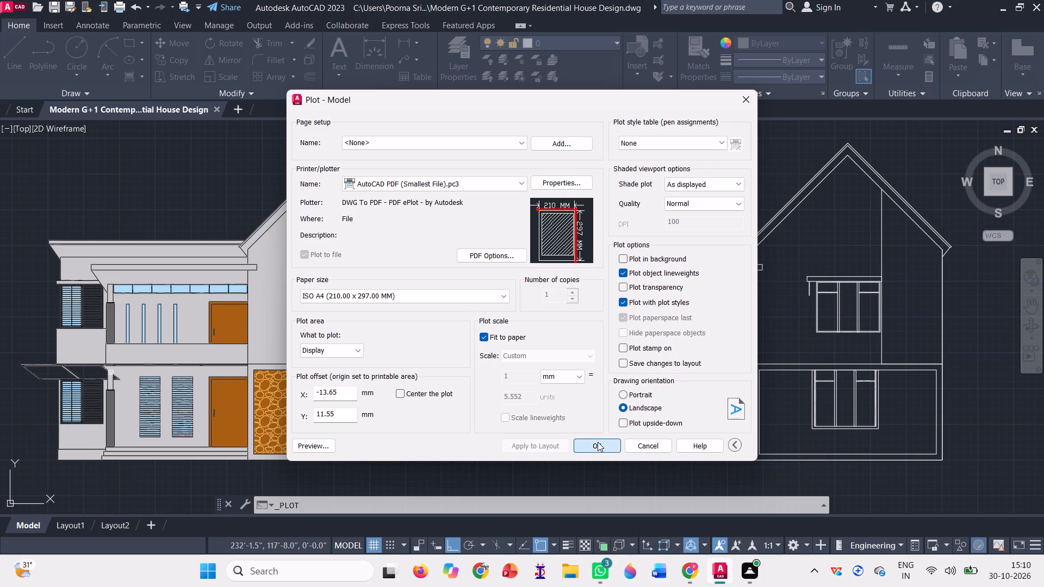
{"action": "left_click", "coordinate": [711, 408]}
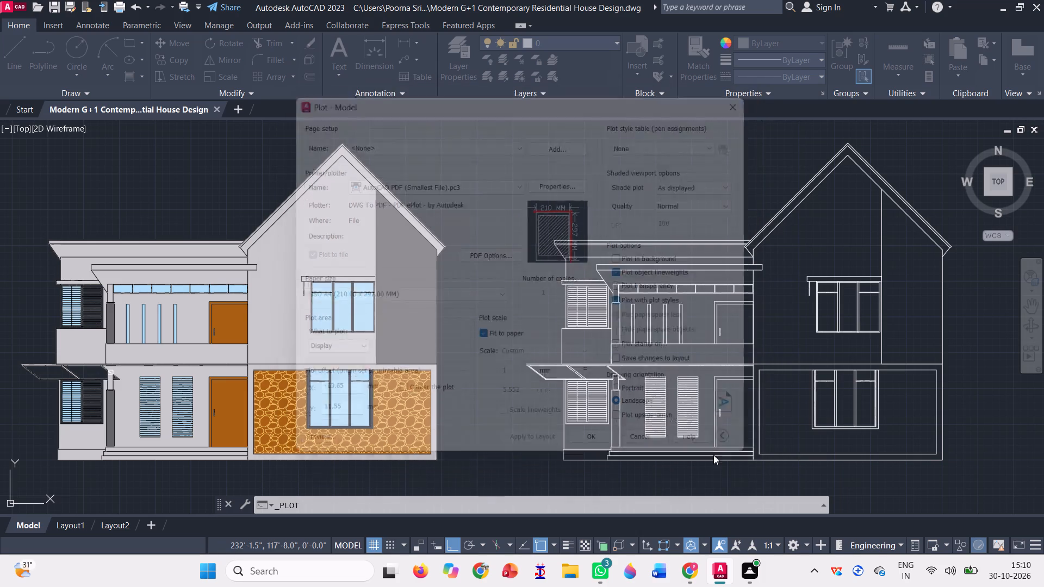